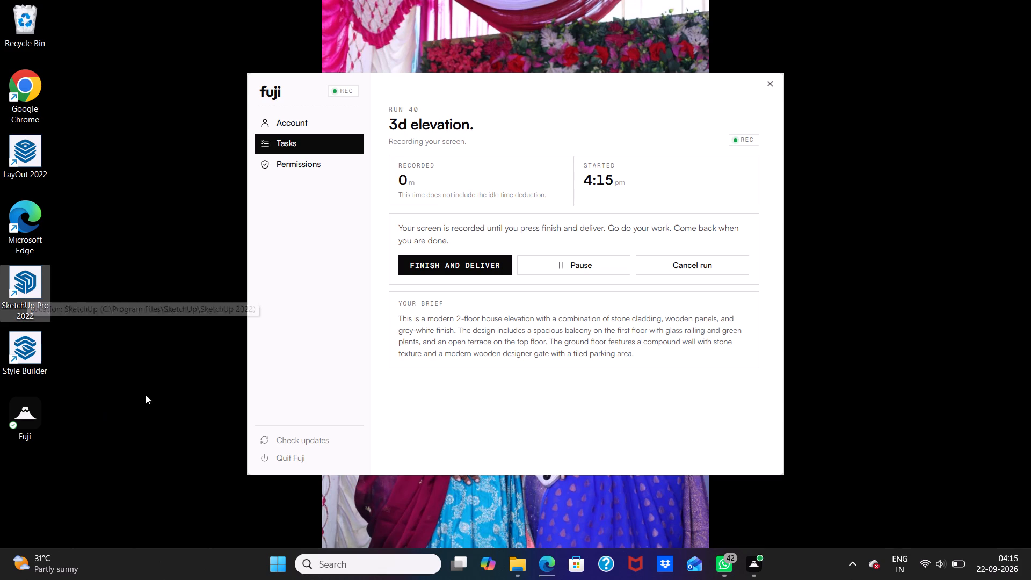
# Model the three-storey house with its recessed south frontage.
# Launch SketchUp Pro 2022 from the desktop.
pyautogui.doubleClick(18, 290)
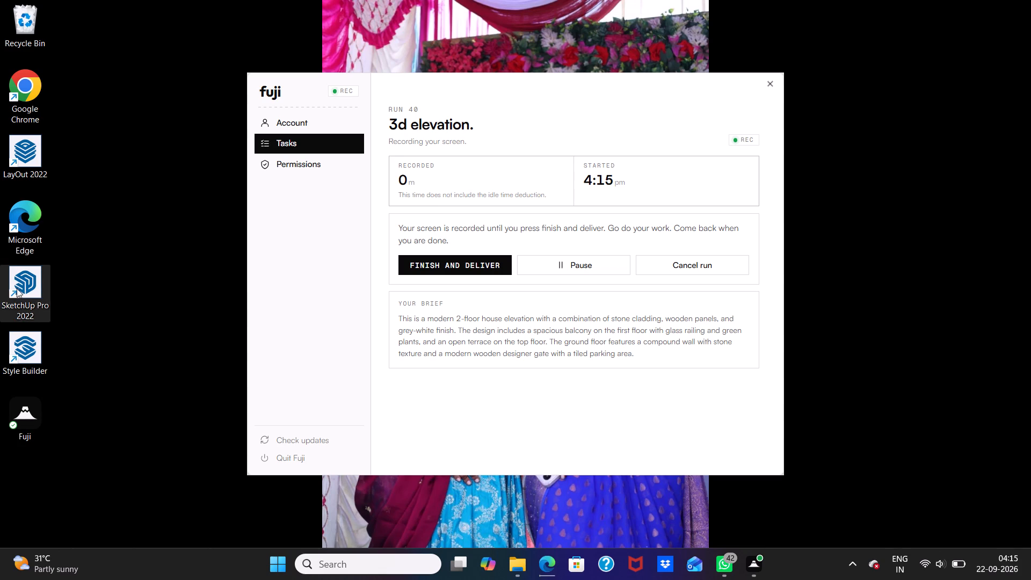
pyautogui.doubleClick(18, 289)
pyautogui.moveTo(20, 289); pyautogui.dragTo(19, 294)
pyautogui.doubleClick(17, 307)
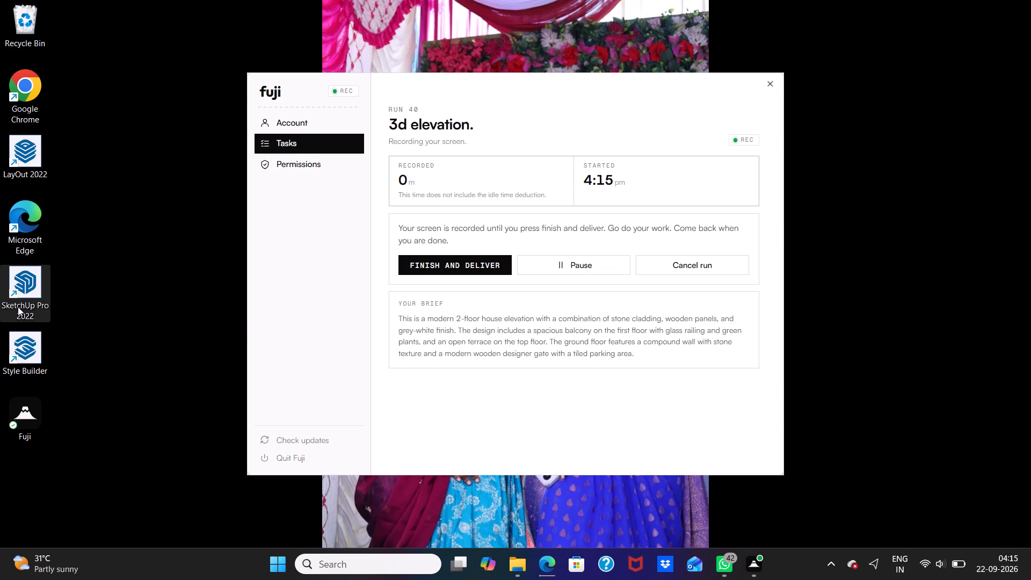
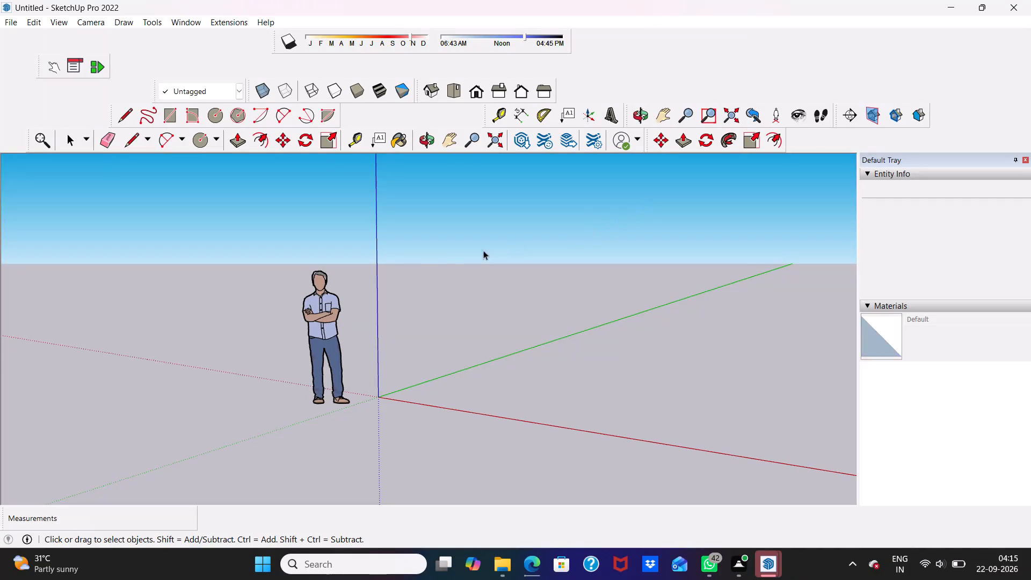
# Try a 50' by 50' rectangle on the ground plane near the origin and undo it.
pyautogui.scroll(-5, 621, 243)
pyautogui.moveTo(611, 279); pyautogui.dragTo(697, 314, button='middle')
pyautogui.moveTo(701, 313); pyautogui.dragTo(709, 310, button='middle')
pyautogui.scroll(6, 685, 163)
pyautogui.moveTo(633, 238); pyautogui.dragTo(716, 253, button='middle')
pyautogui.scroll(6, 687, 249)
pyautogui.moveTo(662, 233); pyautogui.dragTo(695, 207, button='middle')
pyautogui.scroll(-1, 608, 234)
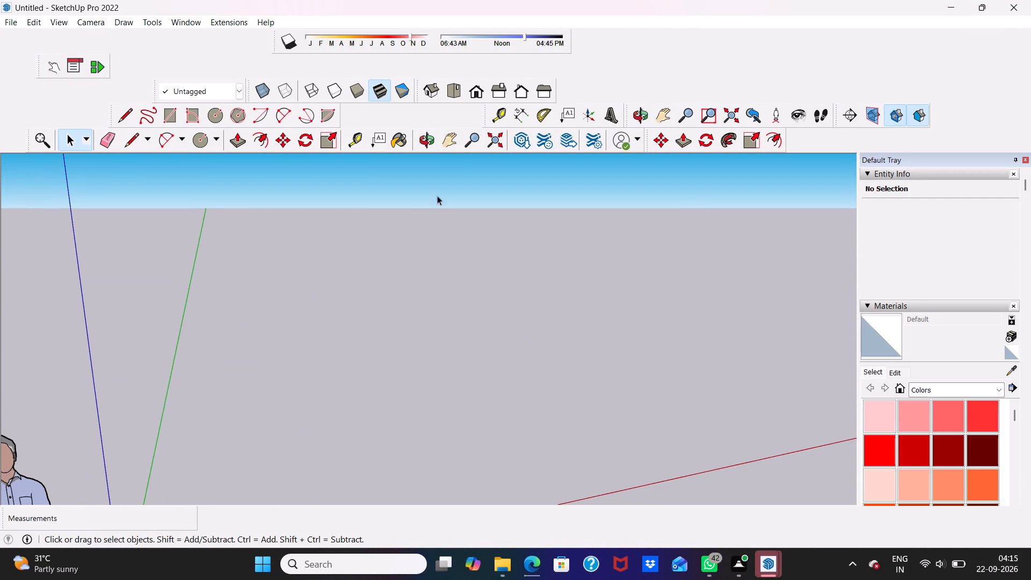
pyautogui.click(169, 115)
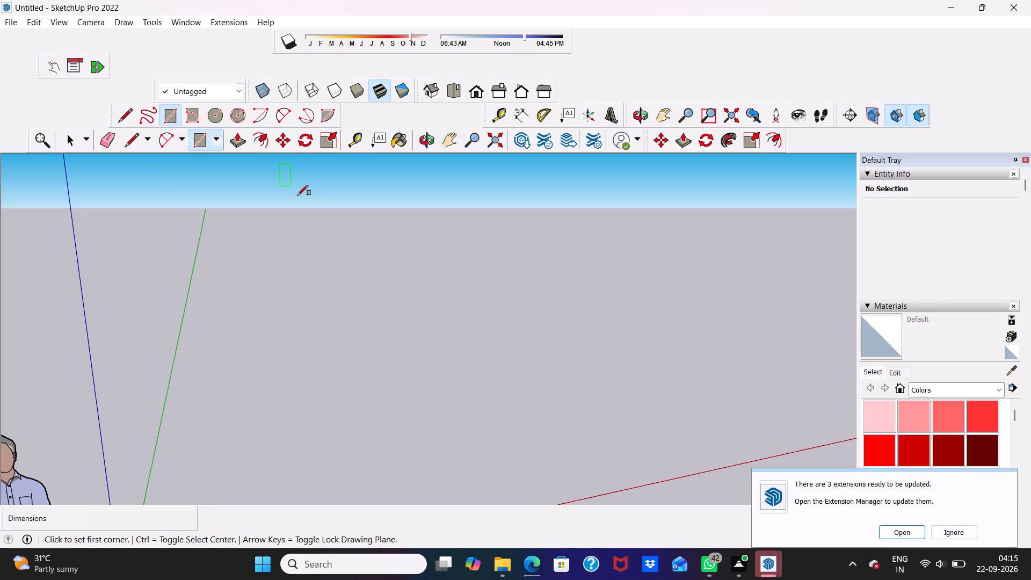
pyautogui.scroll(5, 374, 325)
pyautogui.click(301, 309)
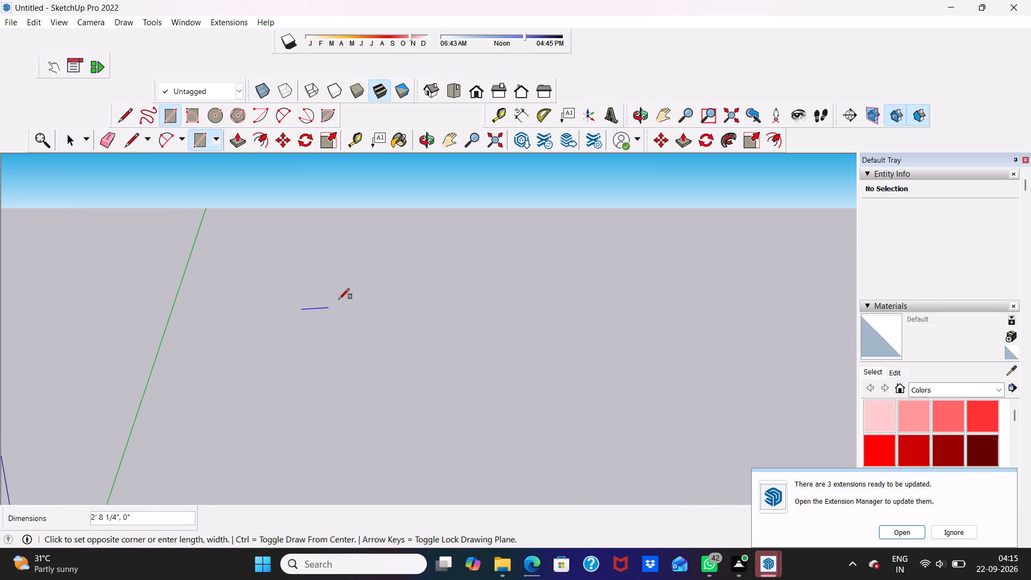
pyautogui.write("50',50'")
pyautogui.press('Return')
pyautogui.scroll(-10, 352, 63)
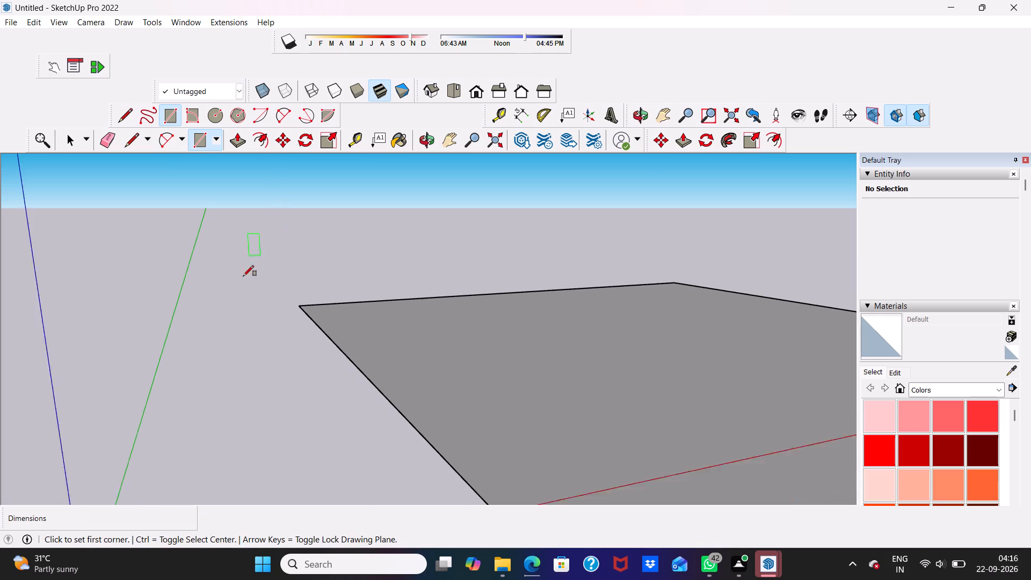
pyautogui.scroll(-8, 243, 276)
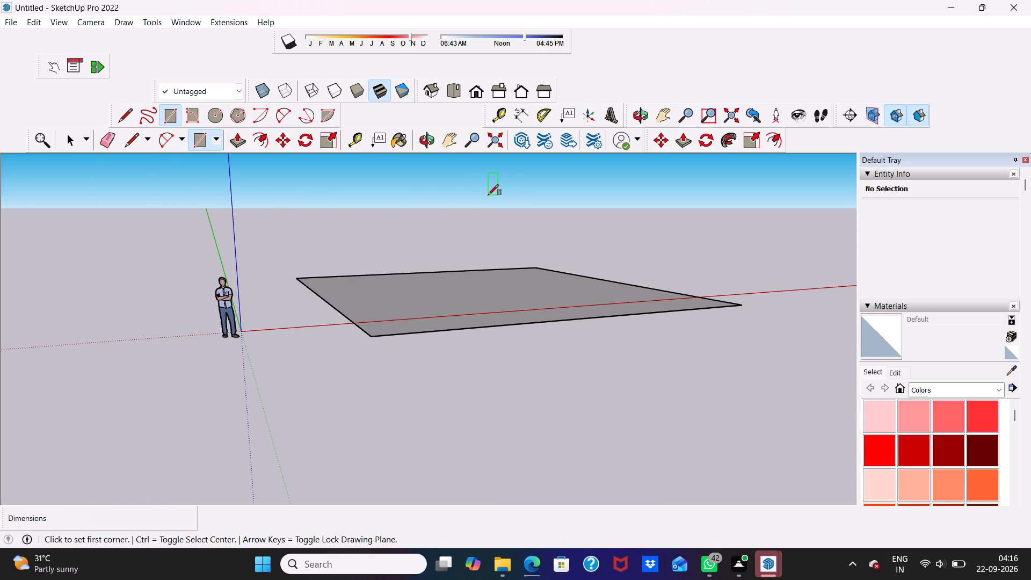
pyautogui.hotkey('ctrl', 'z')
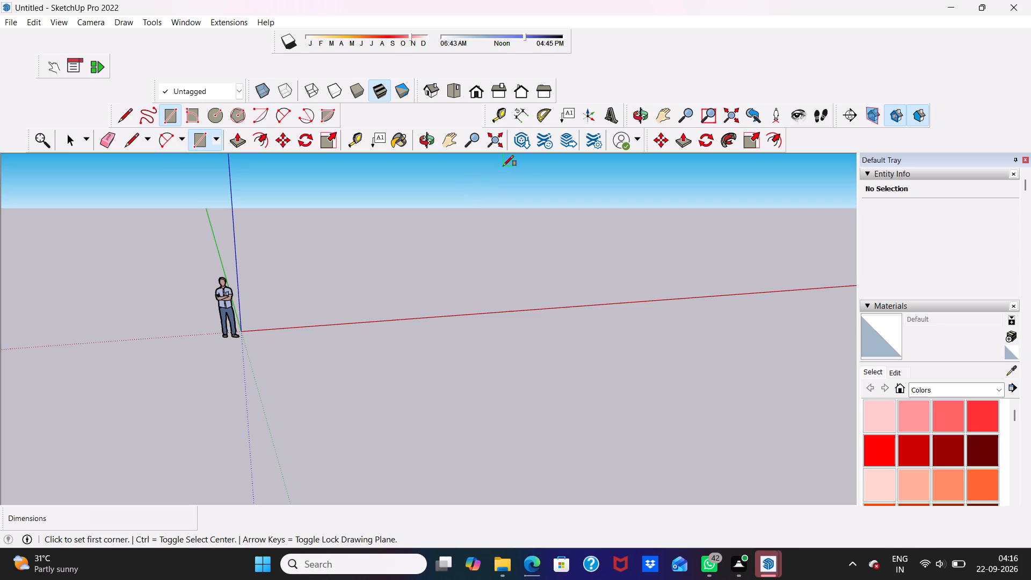
# Draw a 40' by 40' rectangle flat on the ground, between the green and red axes.
pyautogui.scroll(4, 470, 266)
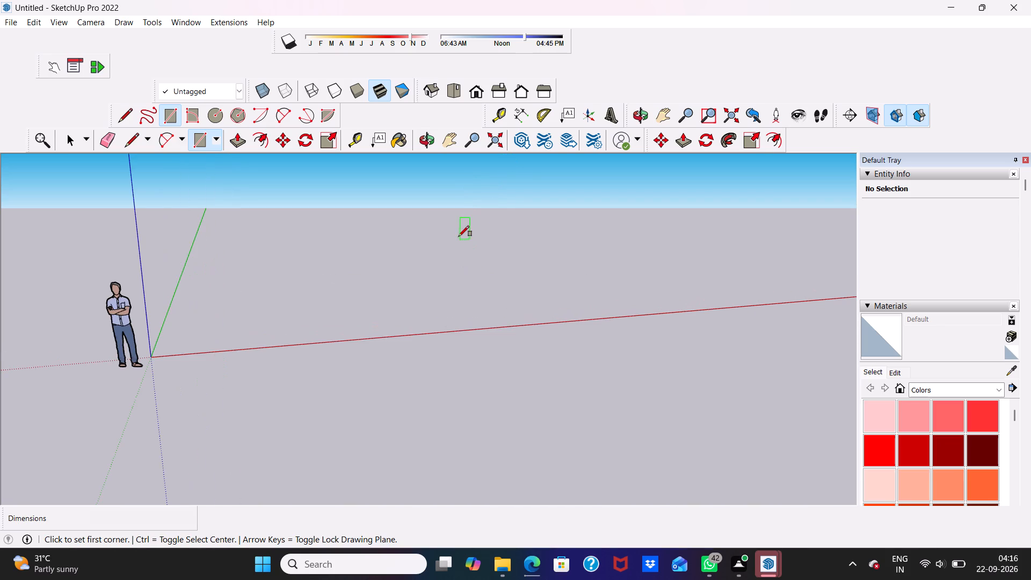
pyautogui.moveTo(459, 236); pyautogui.dragTo(463, 355, button='middle')
pyautogui.middleClick(463, 357)
pyautogui.scroll(-9, 427, 289)
pyautogui.scroll(7, 521, 199)
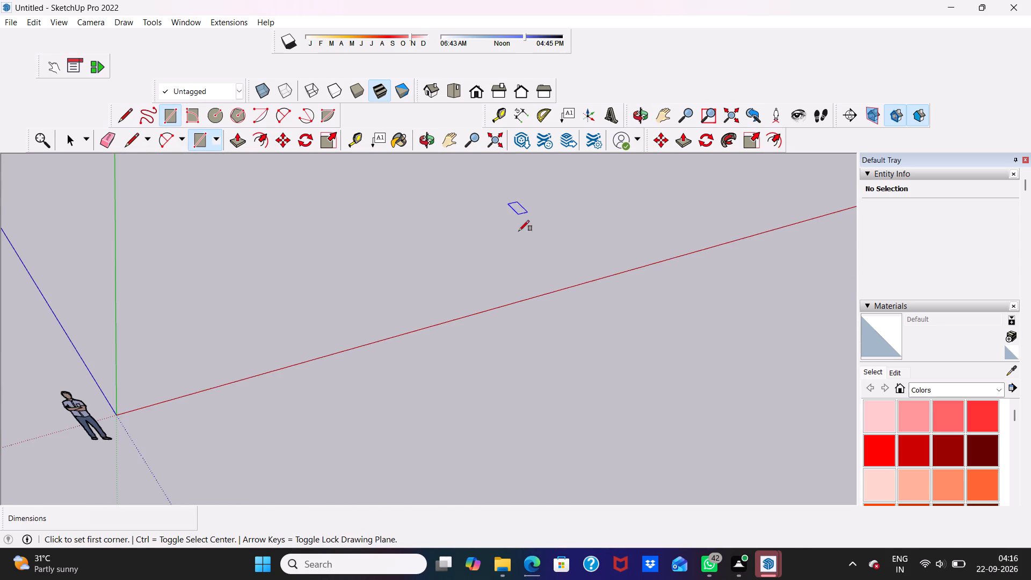
pyautogui.moveTo(519, 231); pyautogui.dragTo(455, 245, button='middle')
pyautogui.scroll(1, 518, 201)
pyautogui.scroll(-12, 547, 216)
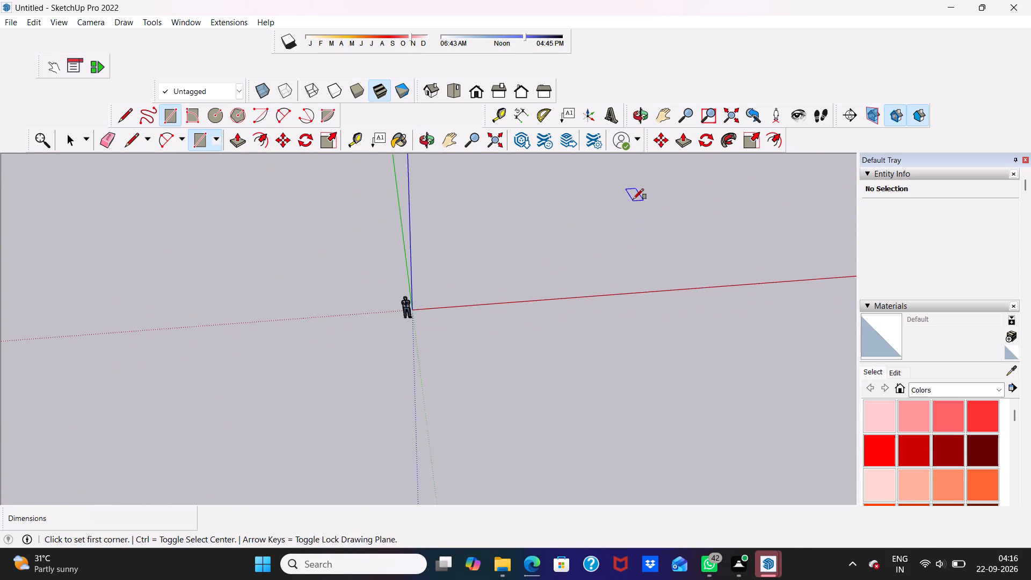
pyautogui.scroll(11, 633, 199)
pyautogui.moveTo(648, 244); pyautogui.dragTo(647, 98, button='middle')
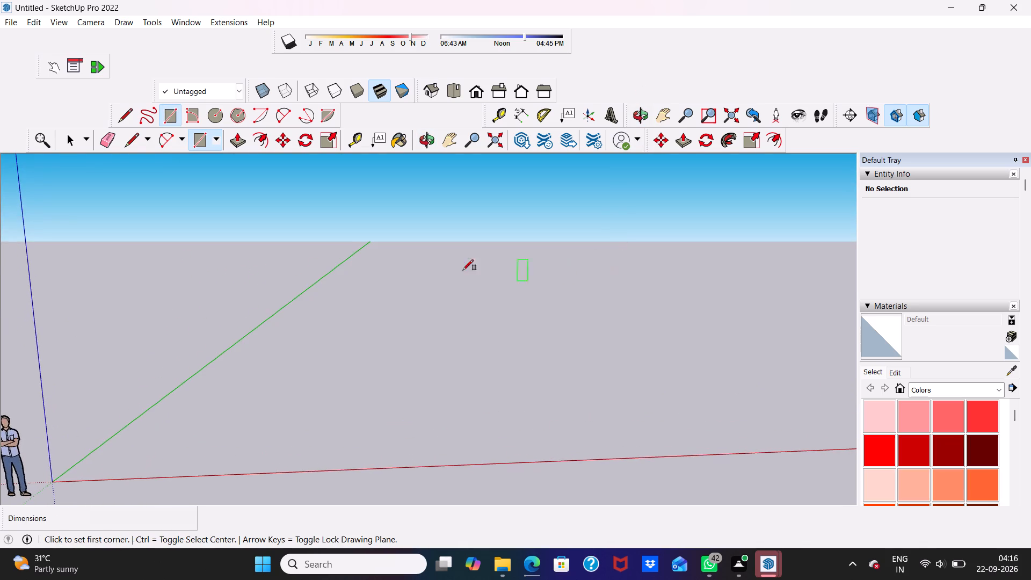
pyautogui.scroll(4, 446, 265)
pyautogui.click(359, 332)
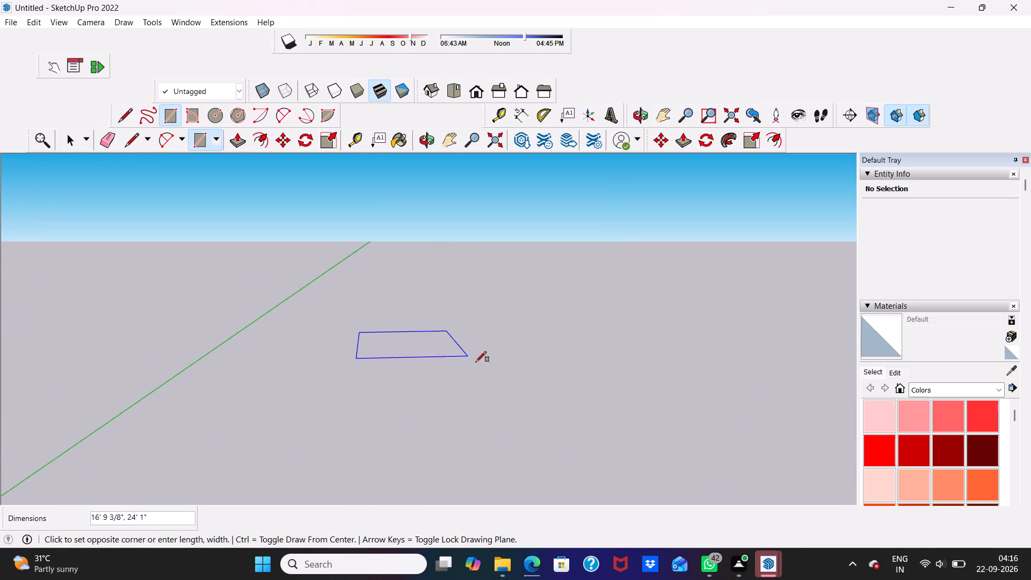
pyautogui.write("40',40'")
pyautogui.press('Return')
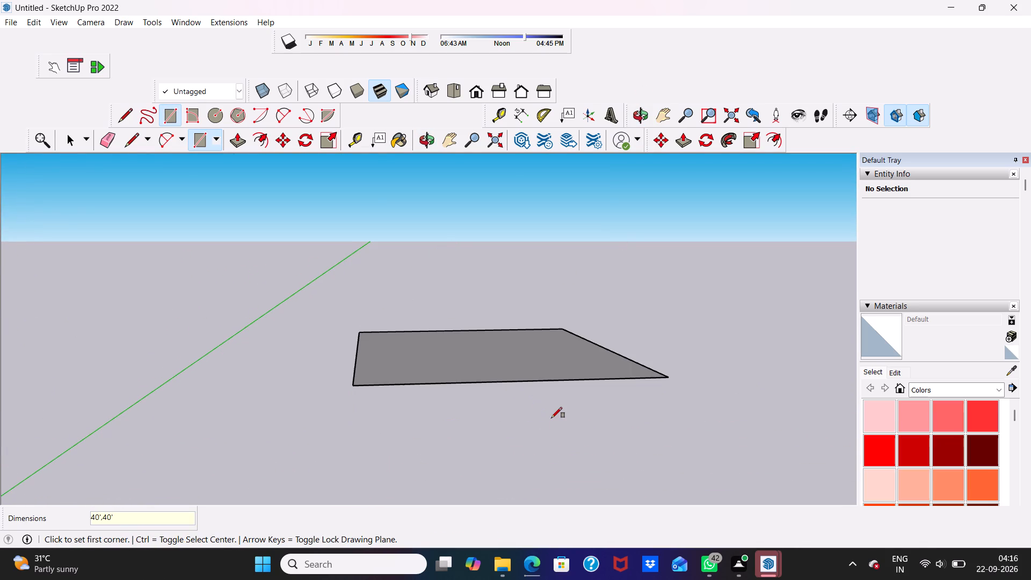
pyautogui.press('space')
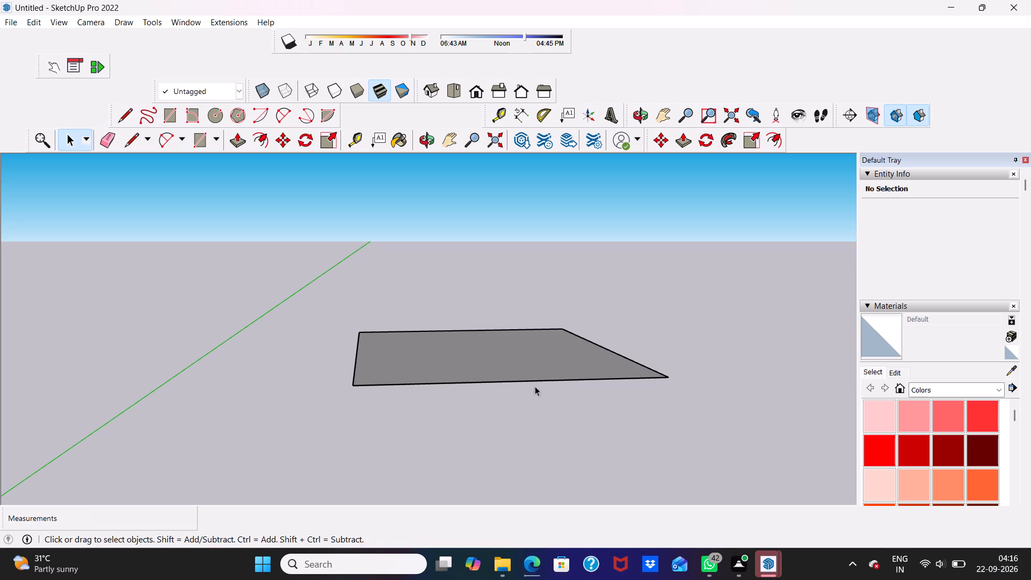
# Copy the whole 40' square and place the duplicate on the ground about 73' 6" away, diagonally behind the original.
pyautogui.scroll(5, 543, 325)
pyautogui.moveTo(543, 325); pyautogui.dragTo(543, 390, button='middle')
pyautogui.scroll(-1, 543, 382)
pyautogui.scroll(-5, 505, 338)
pyautogui.moveTo(505, 408); pyautogui.dragTo(513, 467, button='middle')
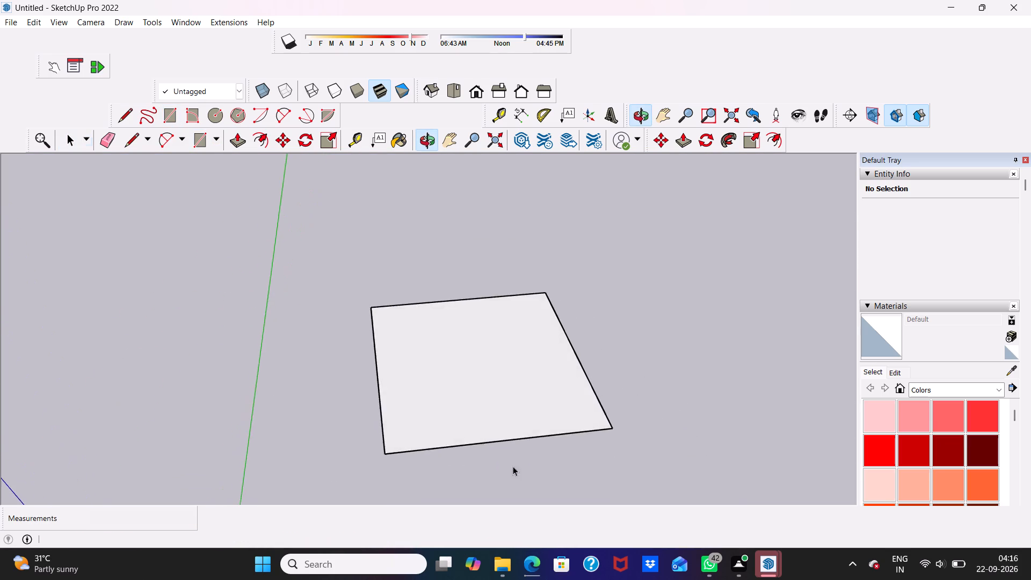
pyautogui.scroll(6, 475, 345)
pyautogui.doubleClick(484, 381)
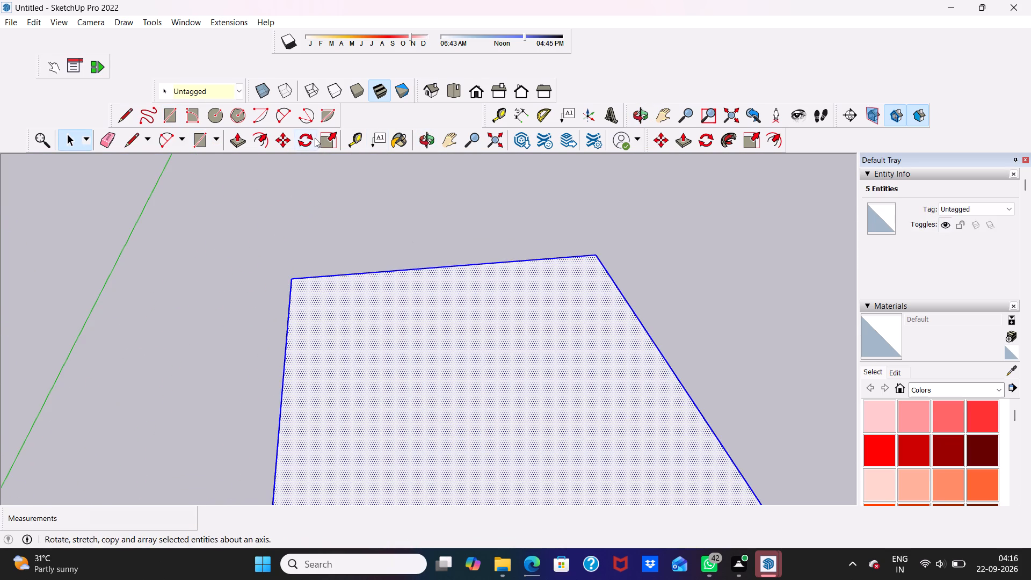
pyautogui.click(284, 137)
pyautogui.moveTo(523, 394); pyautogui.dragTo(556, 373)
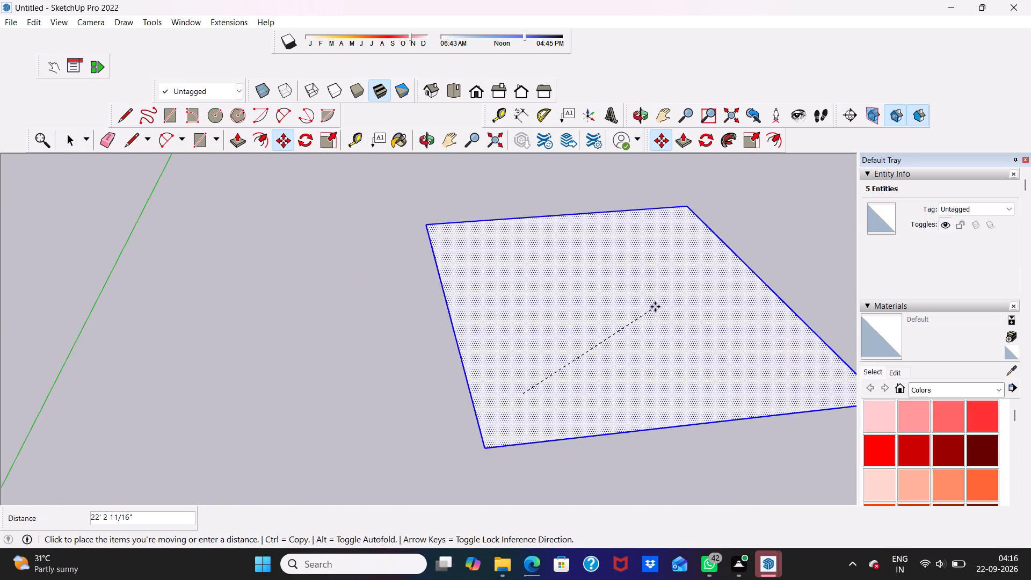
pyautogui.scroll(-4, 710, 234)
pyautogui.scroll(4, 745, 187)
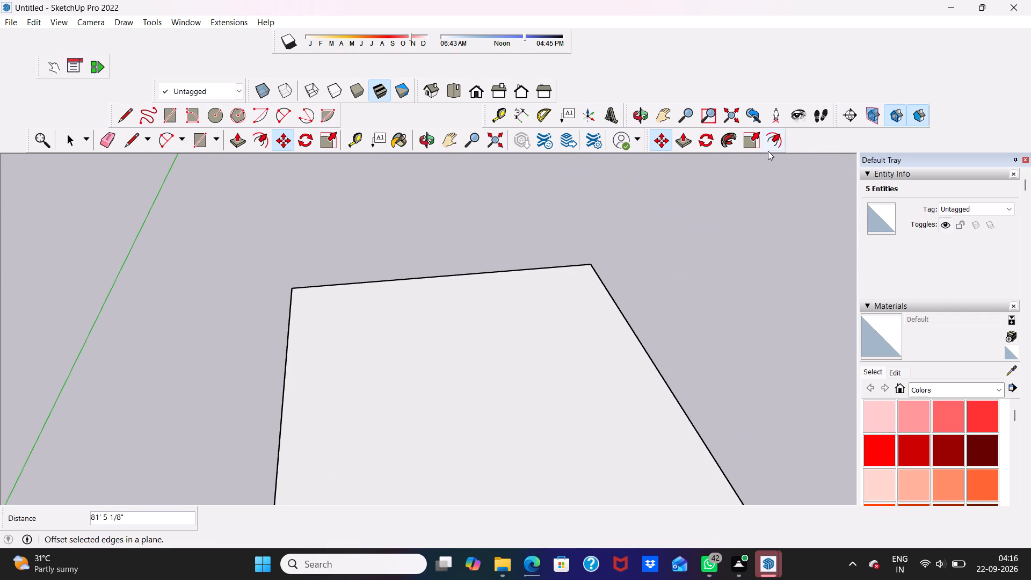
pyautogui.click(766, 171)
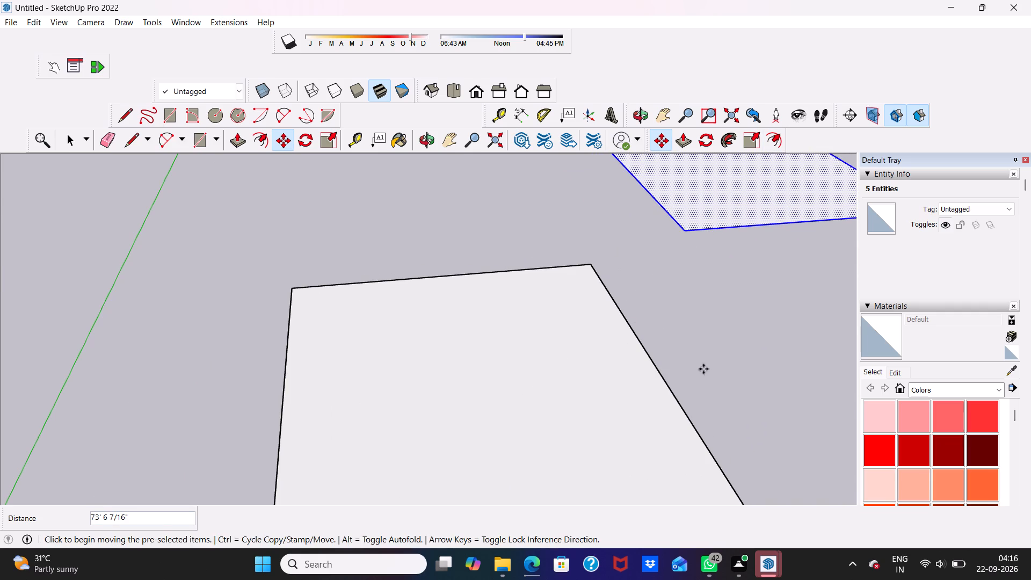
pyautogui.press('space')
pyautogui.click(737, 353)
pyautogui.scroll(-5, 390, 282)
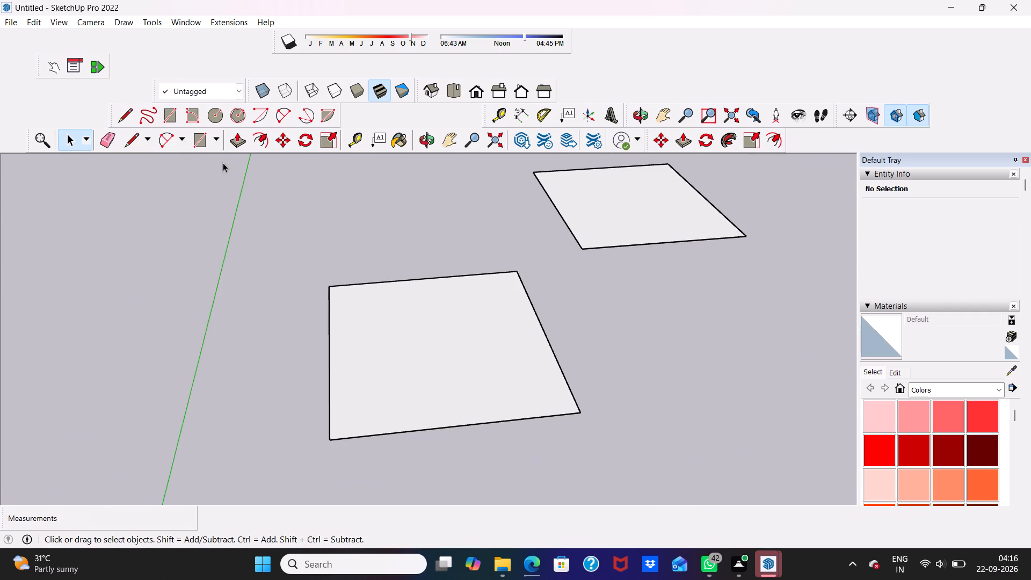
# Offset the original square's outline 9" inward to mark the outer wall thickness.
pyautogui.click(265, 131)
pyautogui.scroll(5, 371, 414)
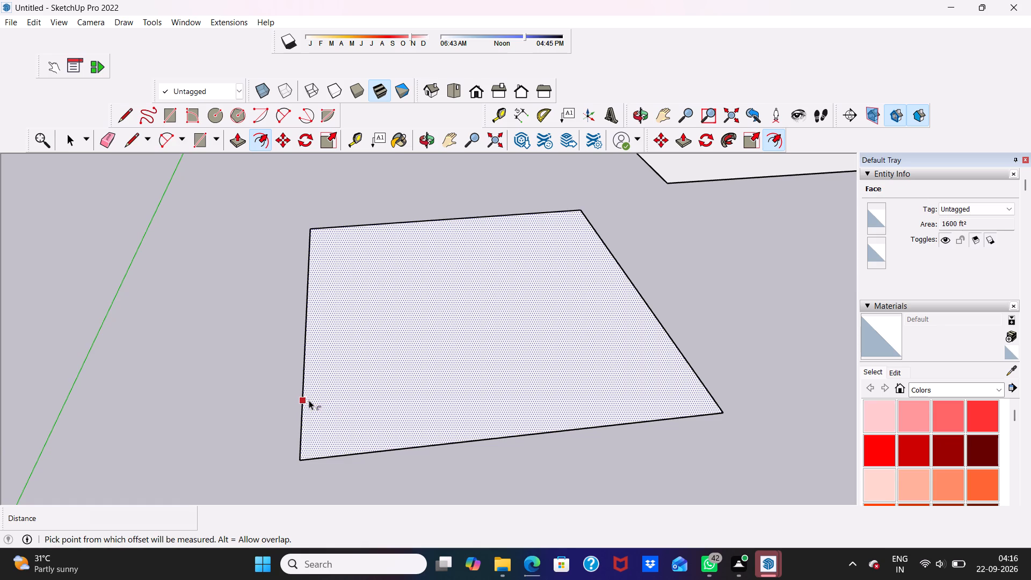
pyautogui.click(309, 400)
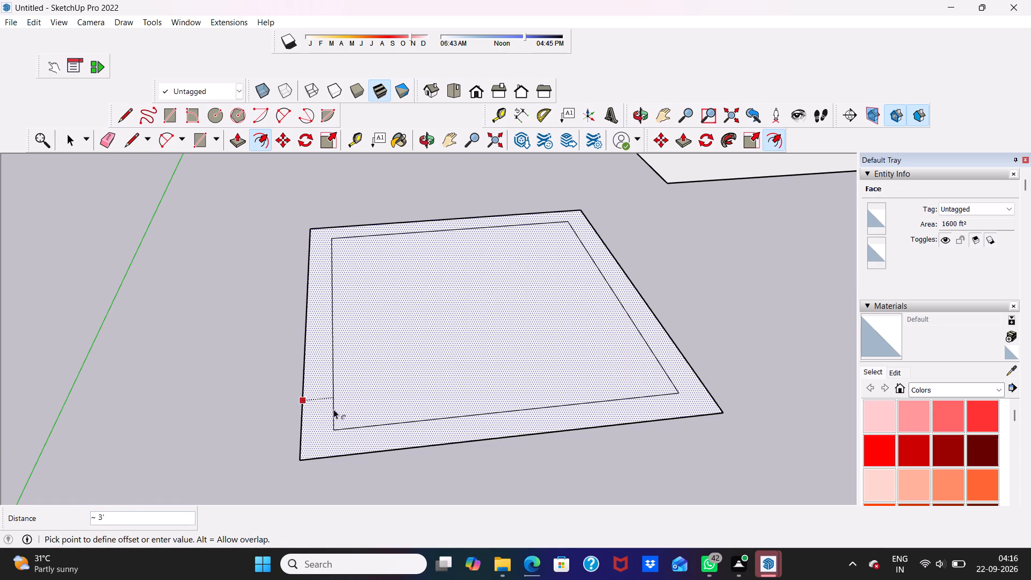
pyautogui.press('9')
pyautogui.hotkey('shift', '"')
pyautogui.press('Return')
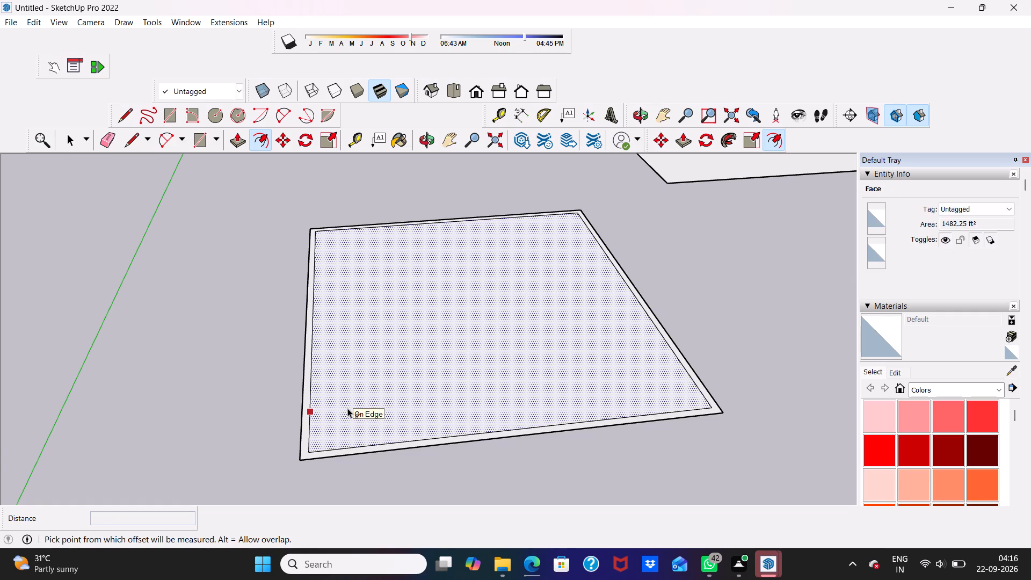
pyautogui.press('space')
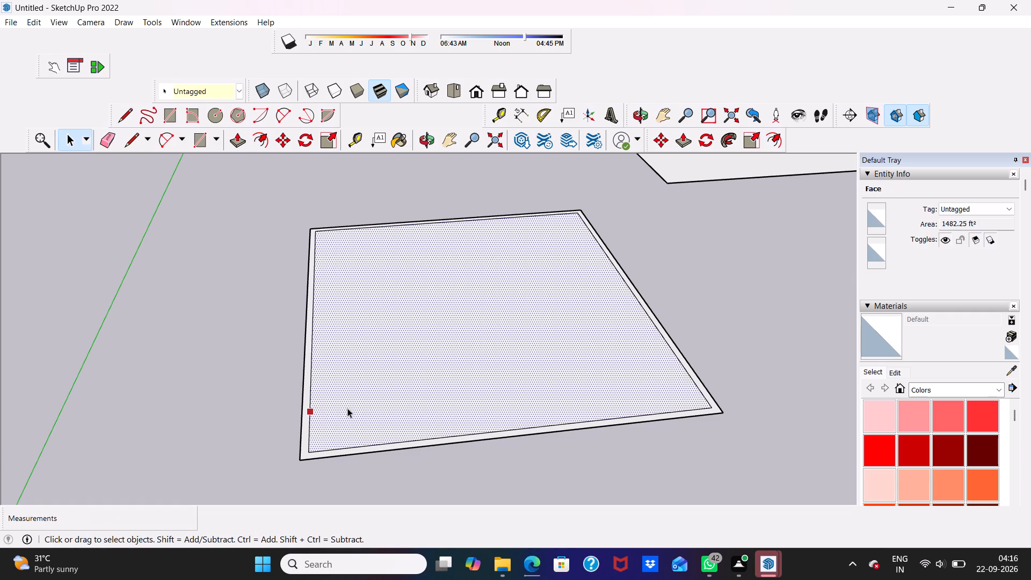
pyautogui.click(23, 119)
pyautogui.scroll(1, 405, 63)
pyautogui.click(709, 236)
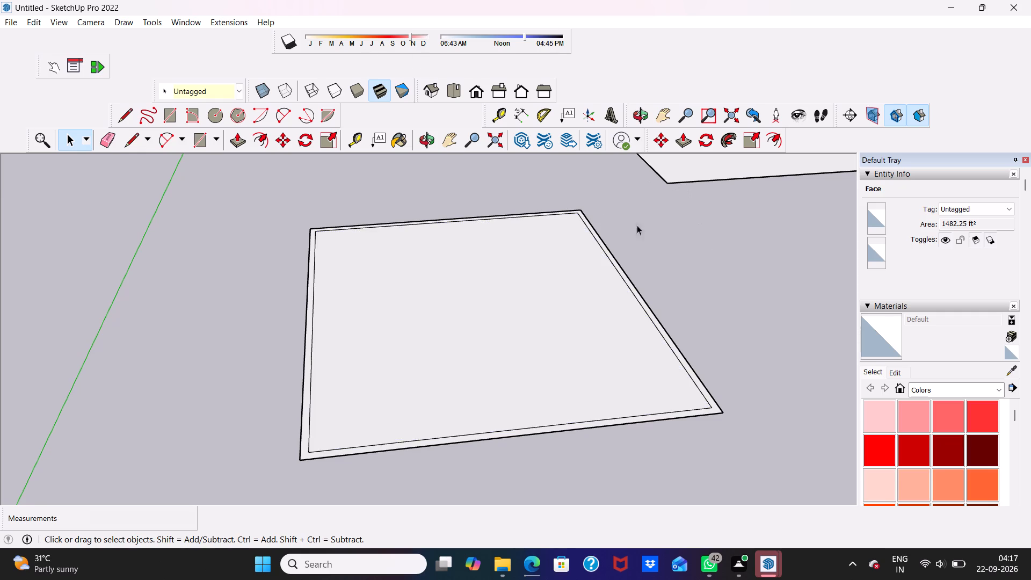
# Draw a rectangular cross-wall strip about 1' 5" by 38' 6" between the two side walls' inner edges, below mid-depth.
pyautogui.scroll(5, 601, 202)
pyautogui.scroll(-10, 528, 214)
pyautogui.moveTo(481, 223); pyautogui.dragTo(458, 295, button='middle')
pyautogui.scroll(2, 453, 159)
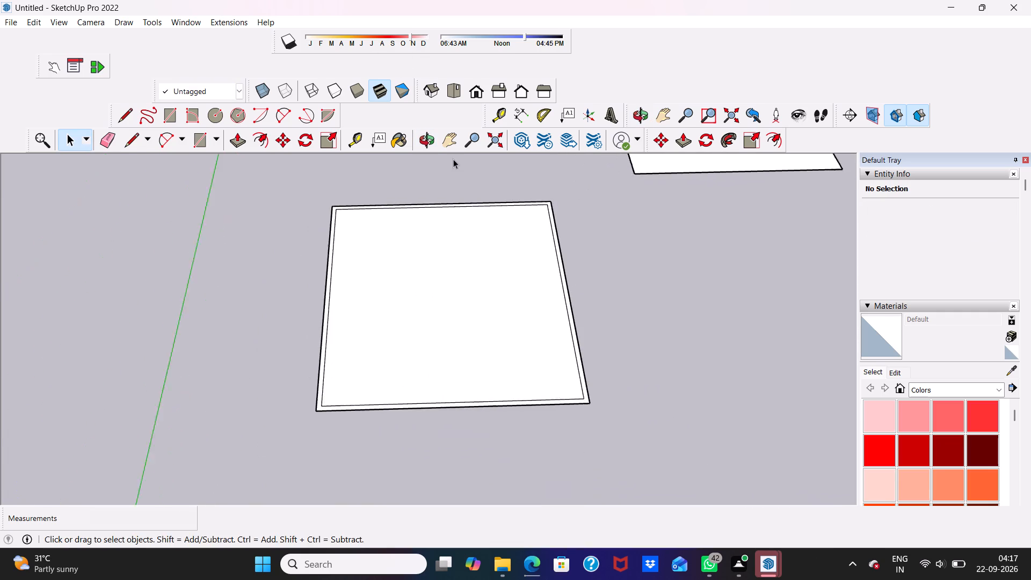
pyautogui.scroll(2, 453, 159)
pyautogui.click(169, 110)
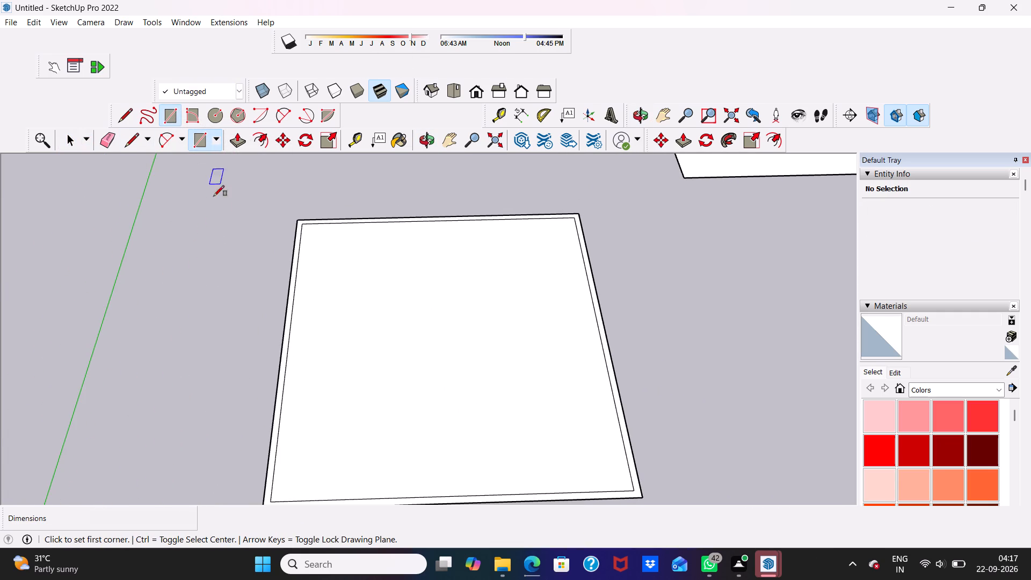
pyautogui.scroll(-3, 272, 277)
pyautogui.scroll(2, 415, 377)
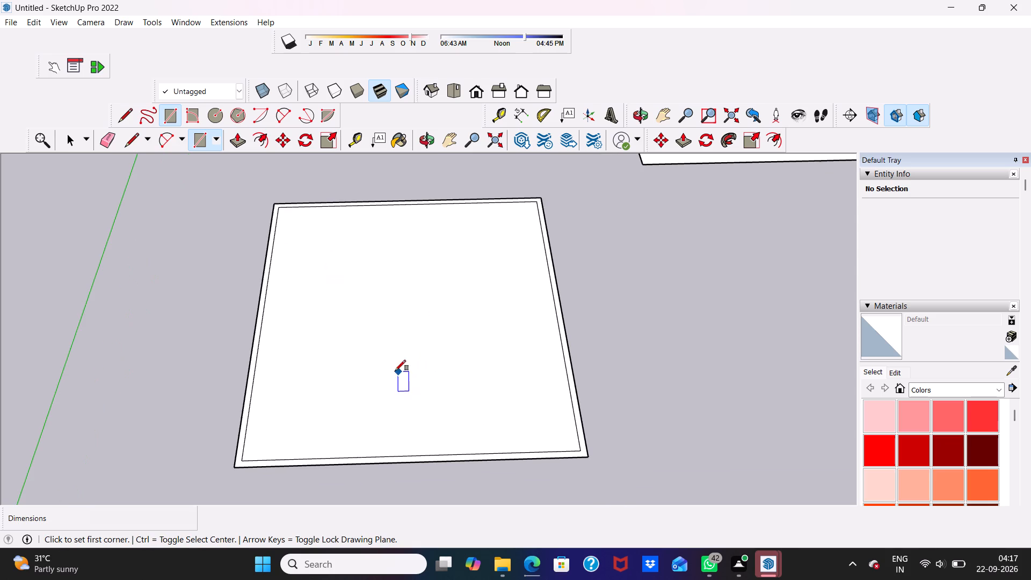
pyautogui.scroll(5, 244, 342)
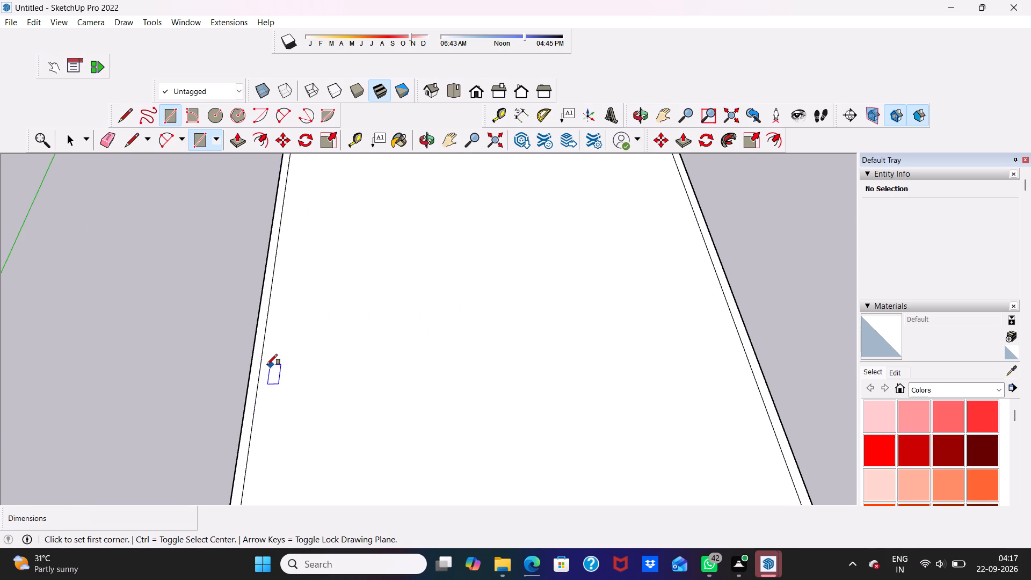
pyautogui.scroll(1, 267, 365)
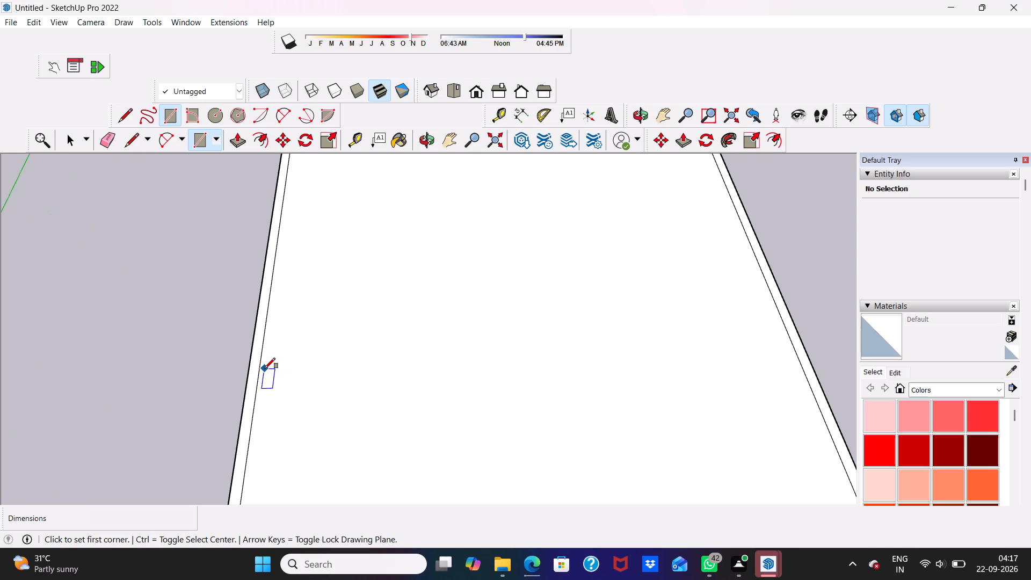
pyautogui.click(261, 369)
pyautogui.scroll(-5, 286, 368)
pyautogui.scroll(-3, 404, 342)
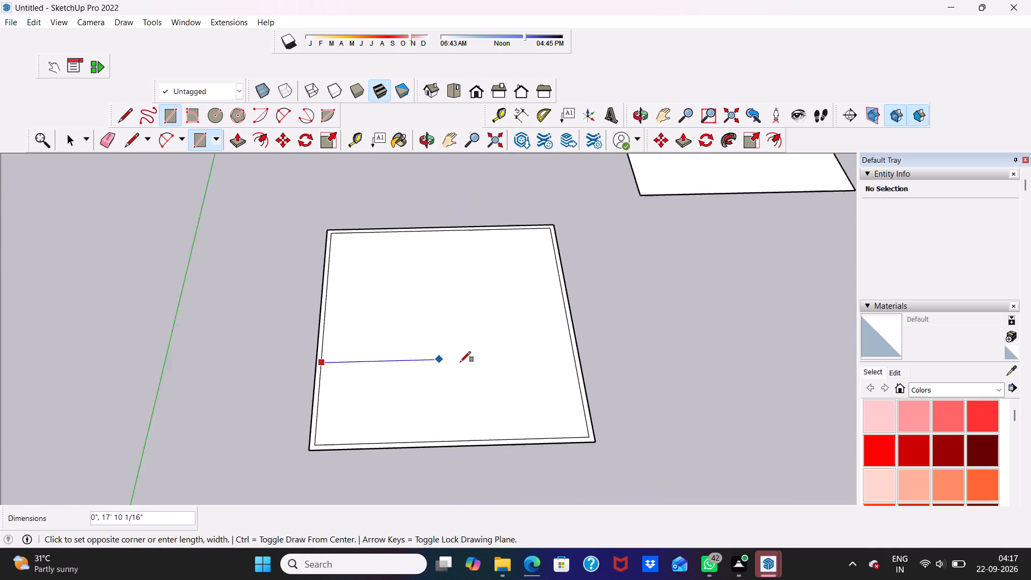
pyautogui.scroll(-1, 460, 362)
pyautogui.scroll(4, 539, 357)
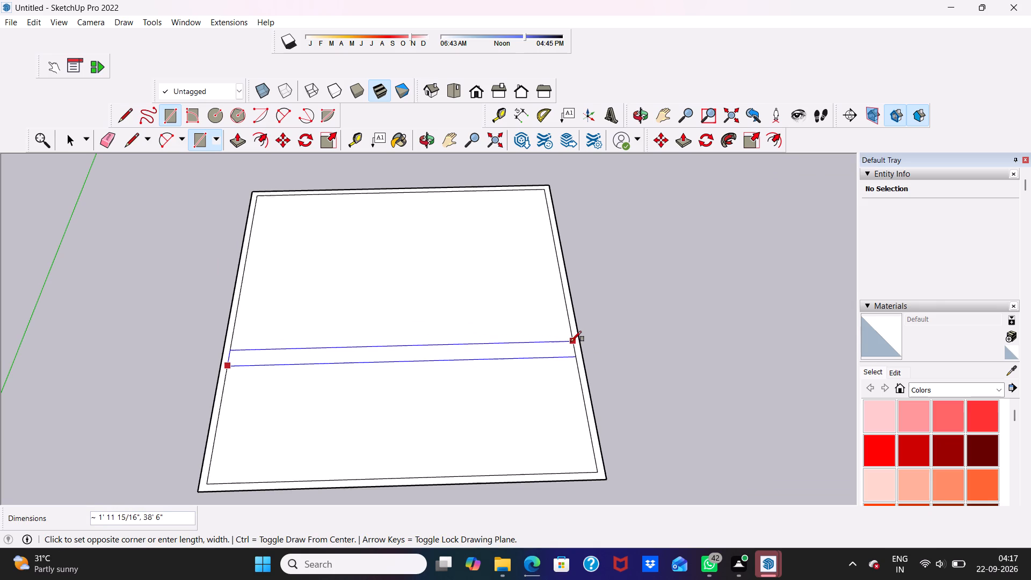
pyautogui.click(571, 346)
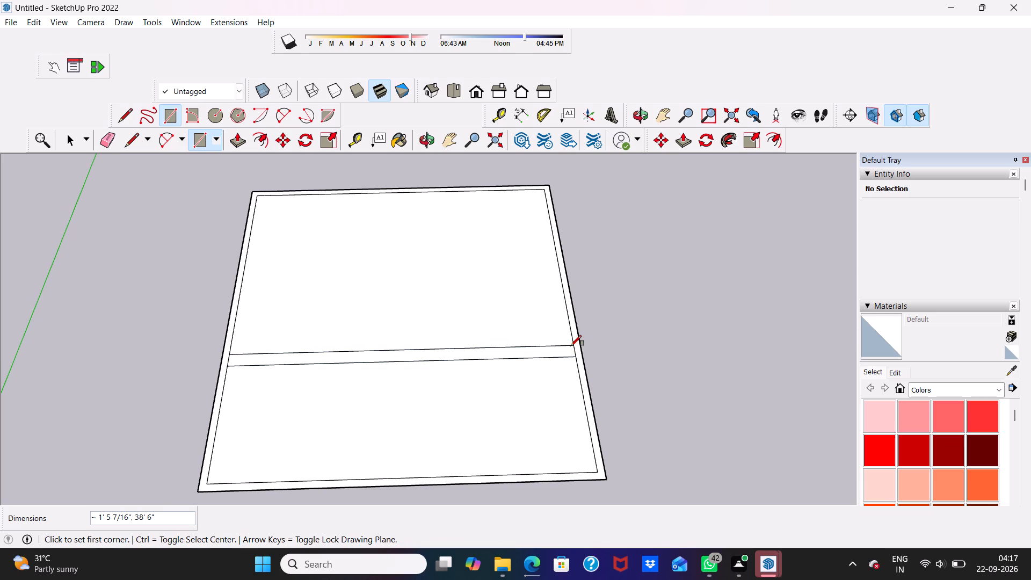
pyautogui.press('space')
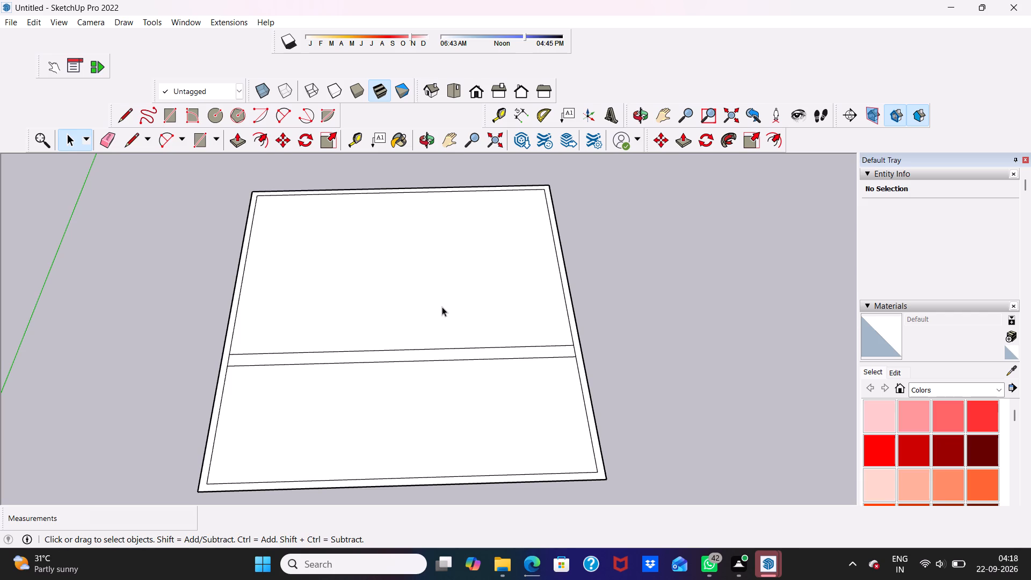
# Draw another wall rectangle near the cross-wall strip inside the floor outline.
pyautogui.scroll(-4, 278, 264)
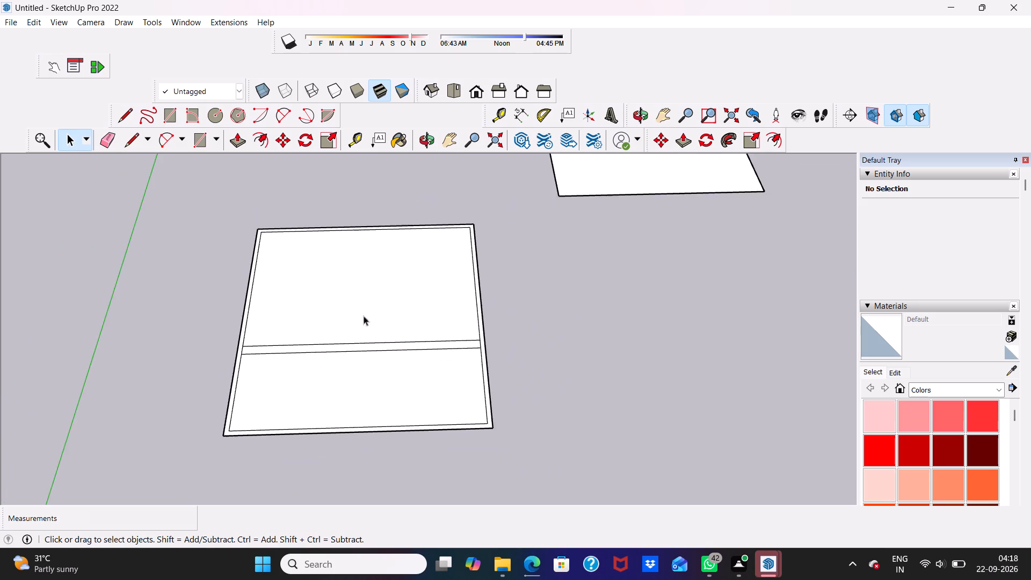
pyautogui.scroll(7, 361, 299)
pyautogui.scroll(-6, 225, 283)
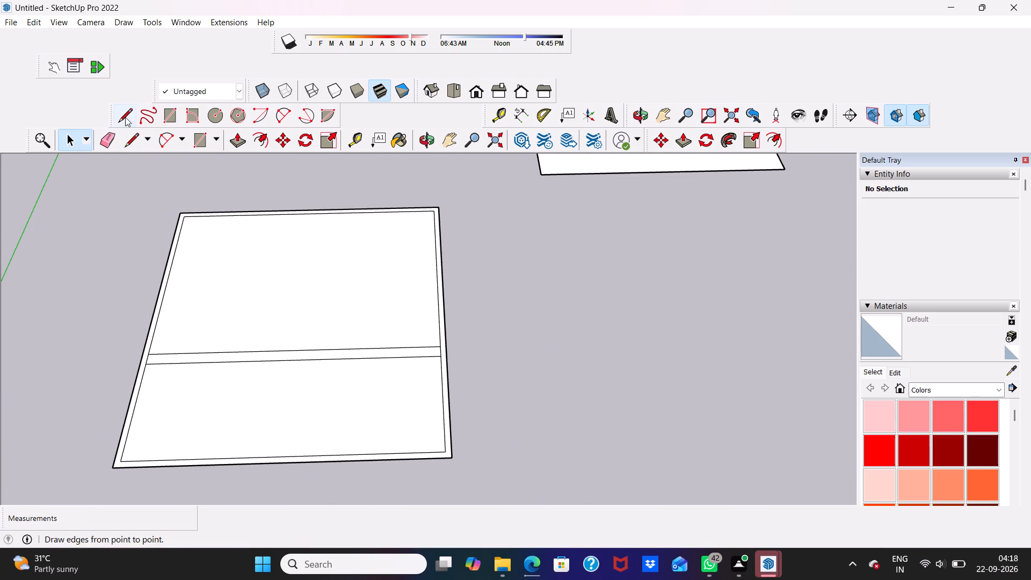
pyautogui.click(165, 109)
pyautogui.scroll(4, 275, 282)
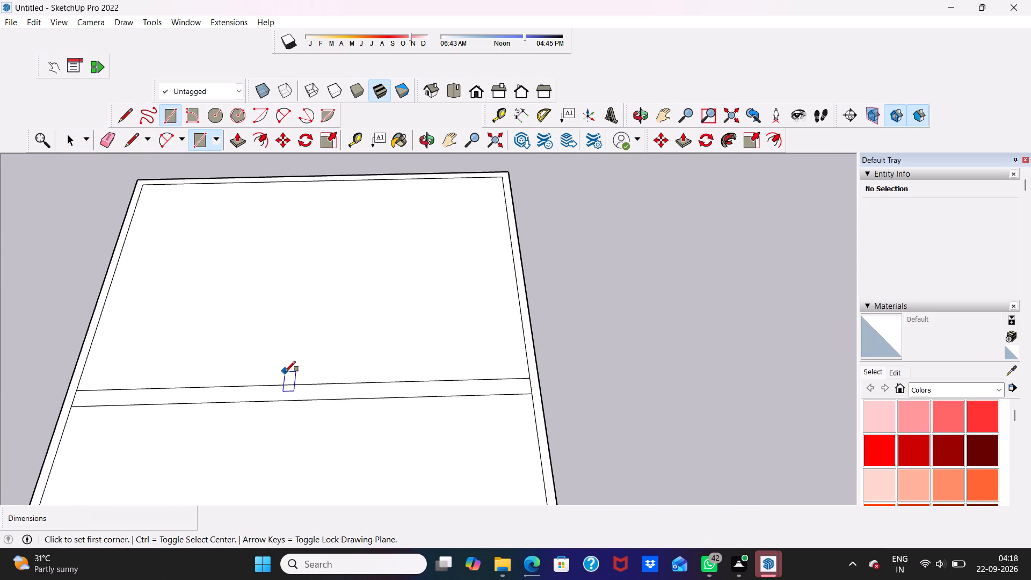
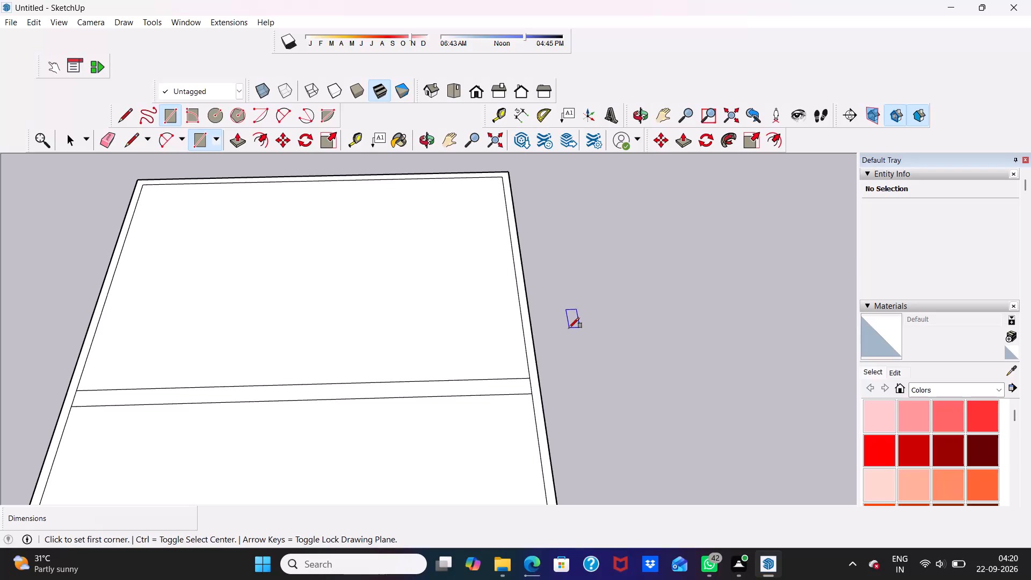
# Undo the last wall strip drawn across the floor plan, leaving only the outer wall outline.
pyautogui.scroll(1, 504, 299)
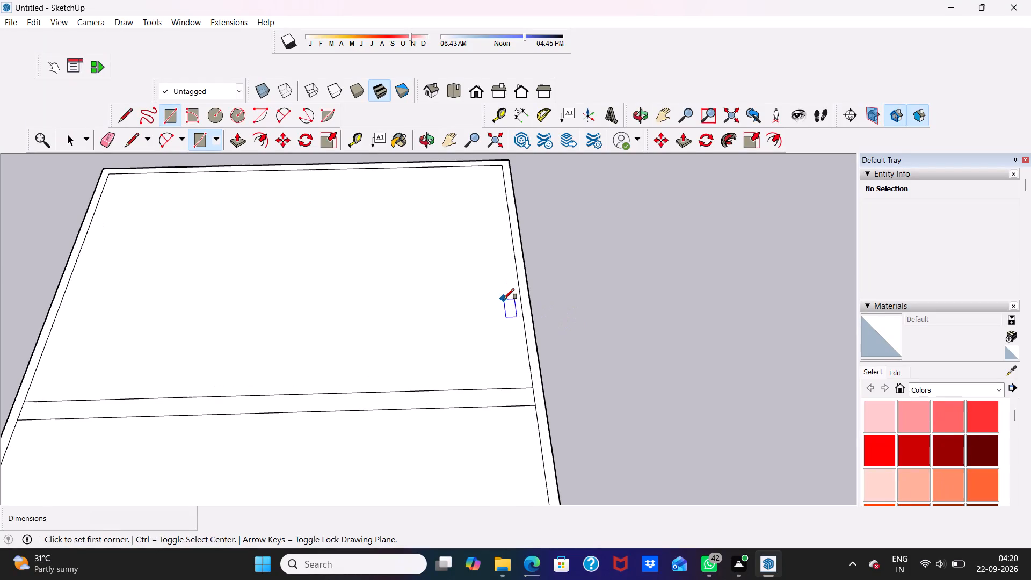
pyautogui.press('space')
pyautogui.scroll(1, 459, 282)
pyautogui.scroll(-5, 459, 282)
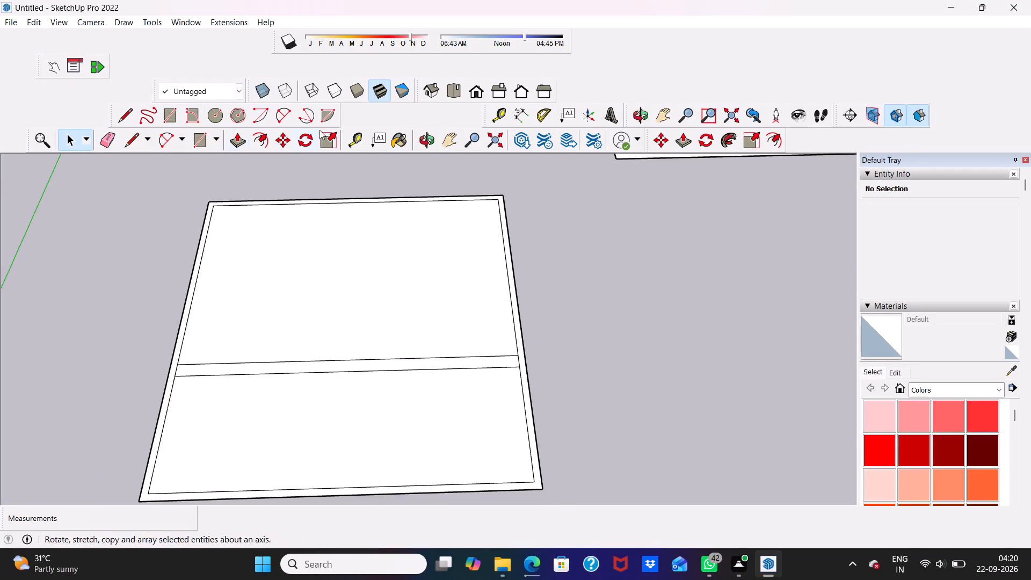
pyautogui.click(355, 140)
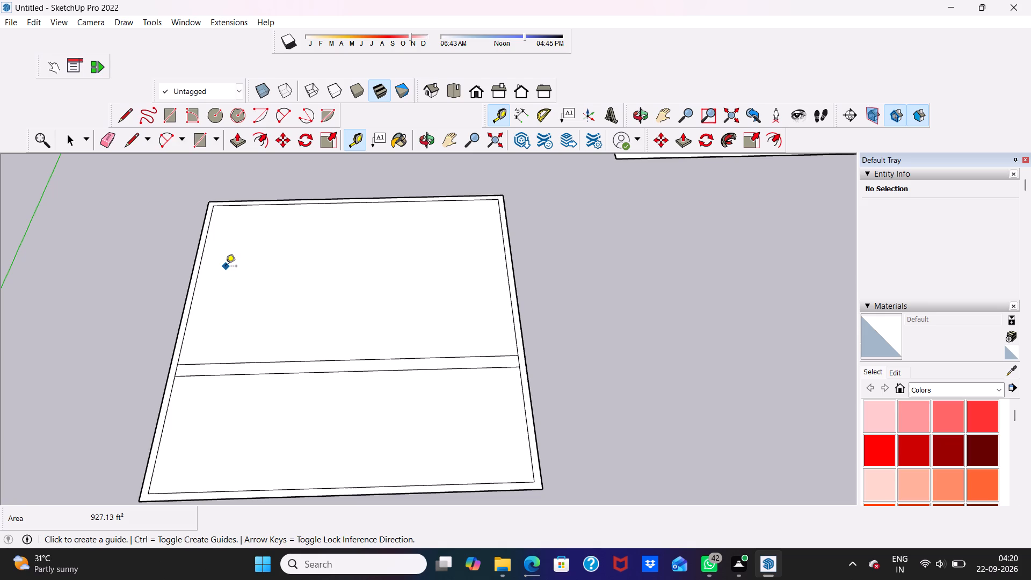
pyautogui.hotkey('ctrl', 'z')
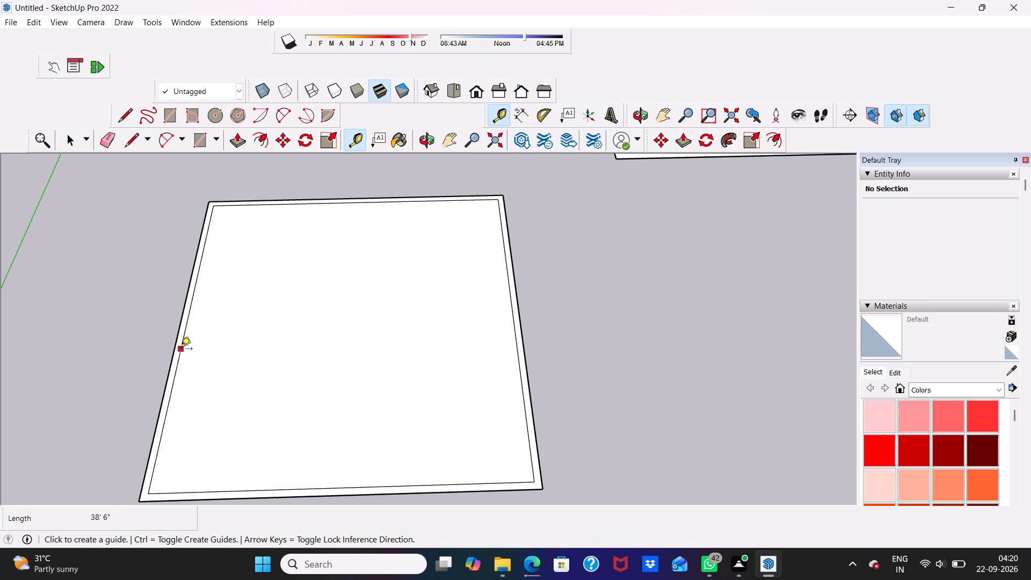
# Place a cross guide about 22' 5 1/2" in front of the back wall's inner edge and a second guide 6" further forward.
pyautogui.click(285, 202)
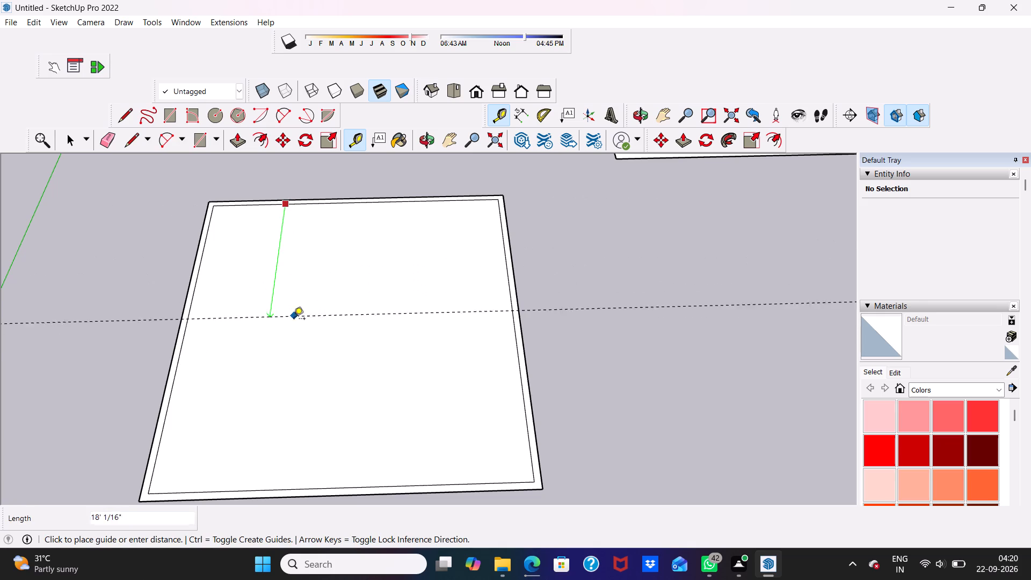
pyautogui.click(294, 349)
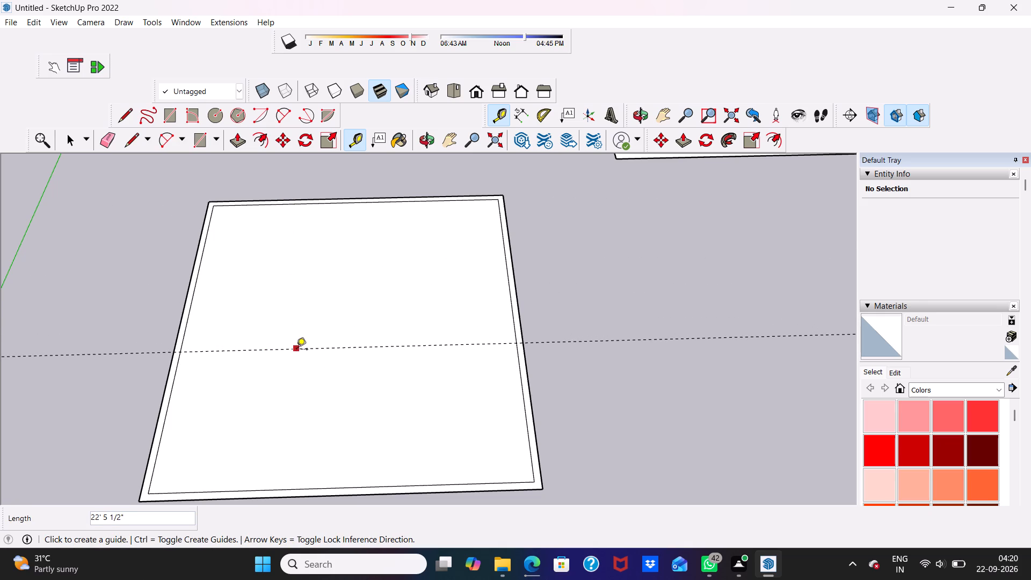
pyautogui.click(296, 350)
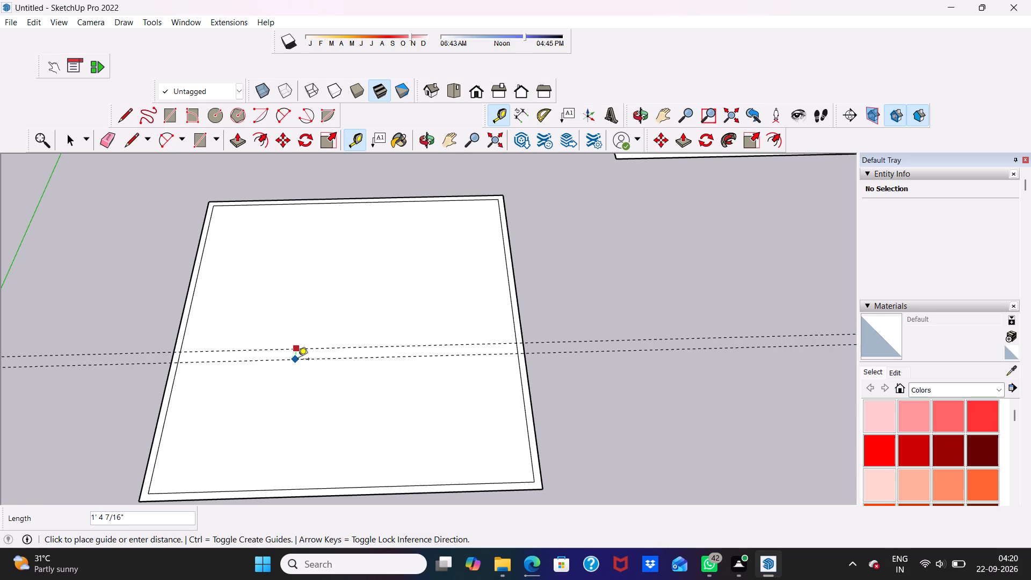
pyautogui.write('6"')
pyautogui.press('Return')
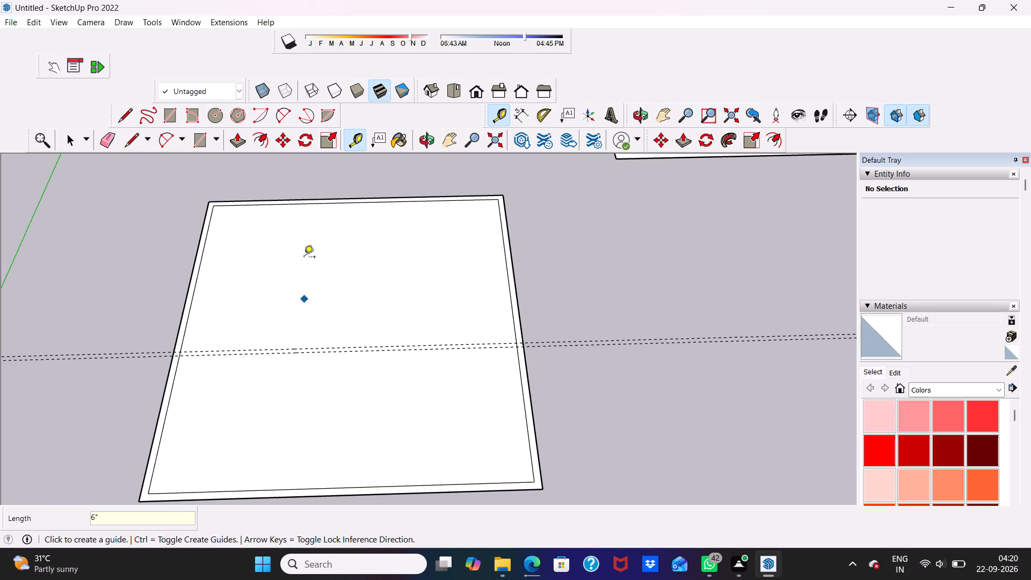
# Place a lengthwise guide about 17' 7 13/16" from the left wall's inner edge and a parallel guide 6" further inward.
pyautogui.scroll(5, 316, 221)
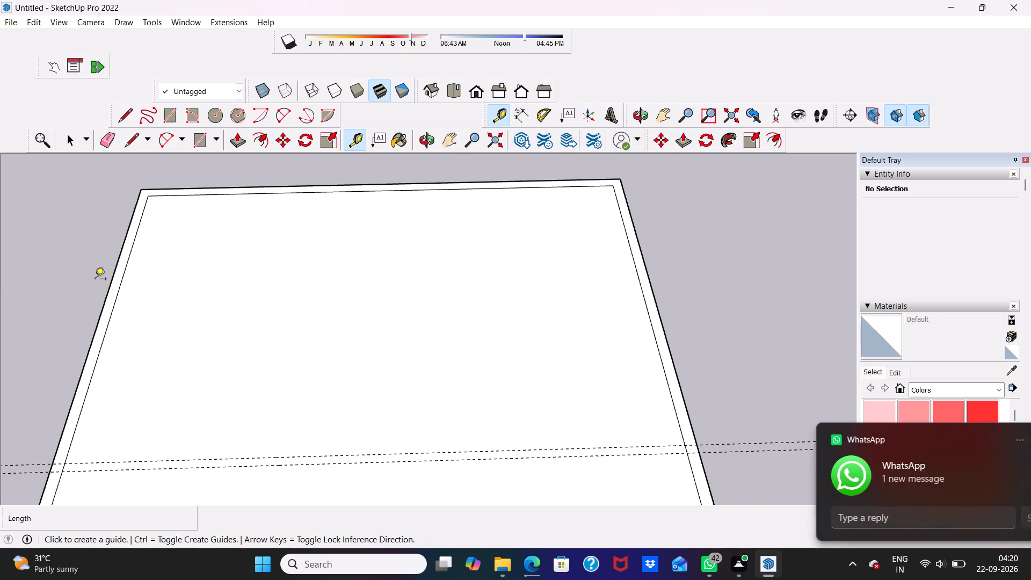
pyautogui.scroll(1, 95, 280)
pyautogui.scroll(-5, 55, 294)
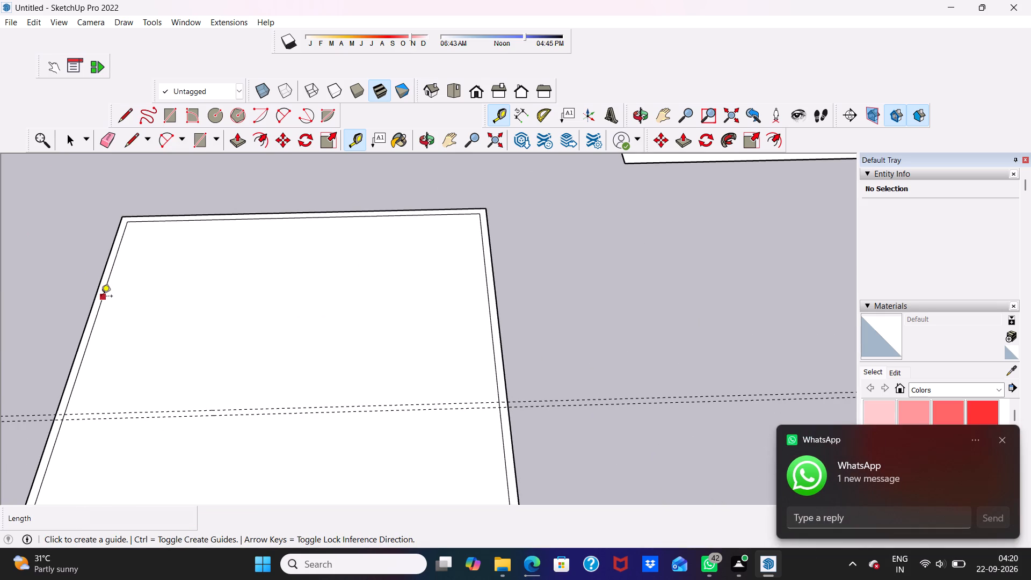
pyautogui.click(101, 297)
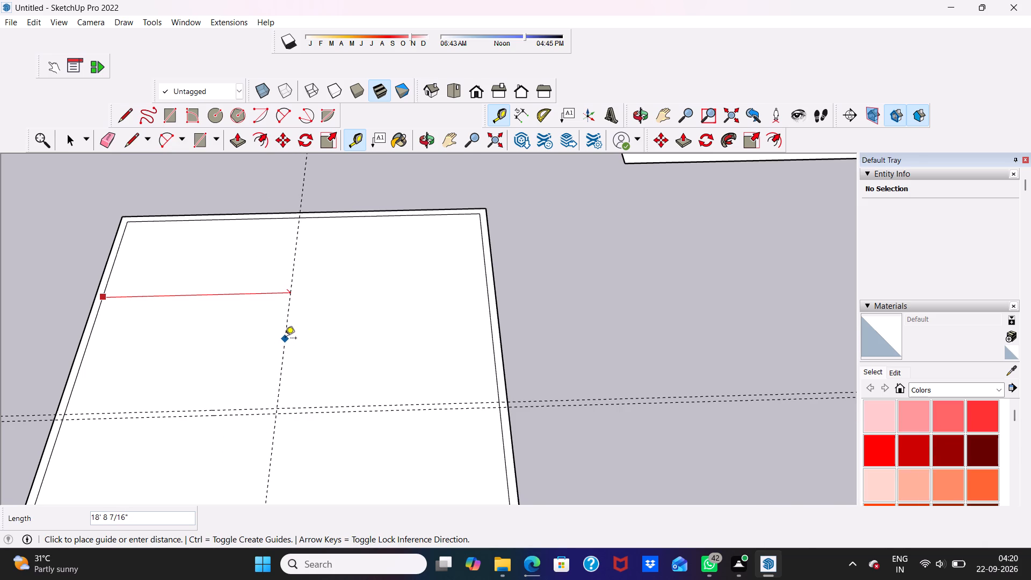
pyautogui.click(273, 345)
pyautogui.click(276, 342)
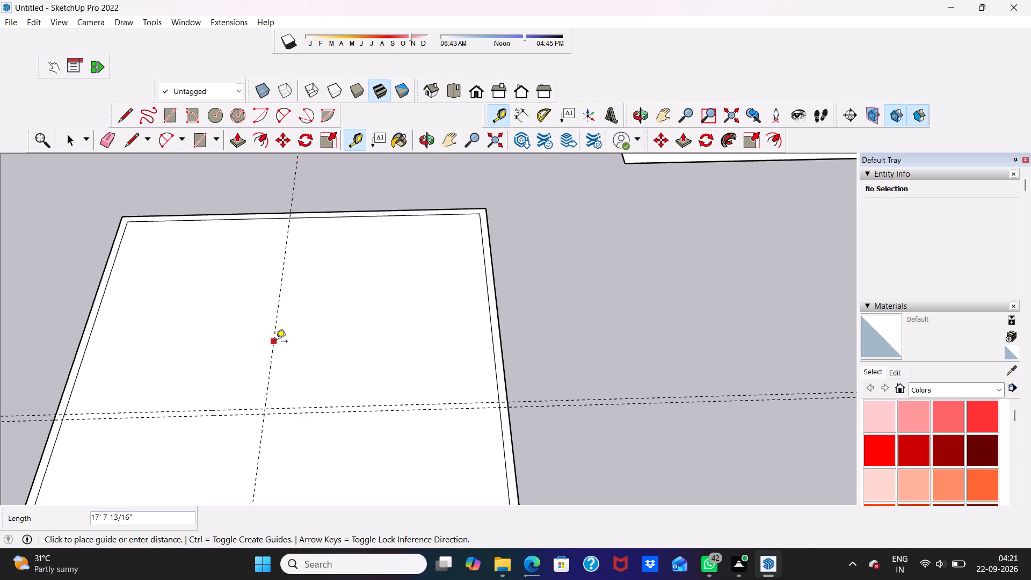
pyautogui.write('6"')
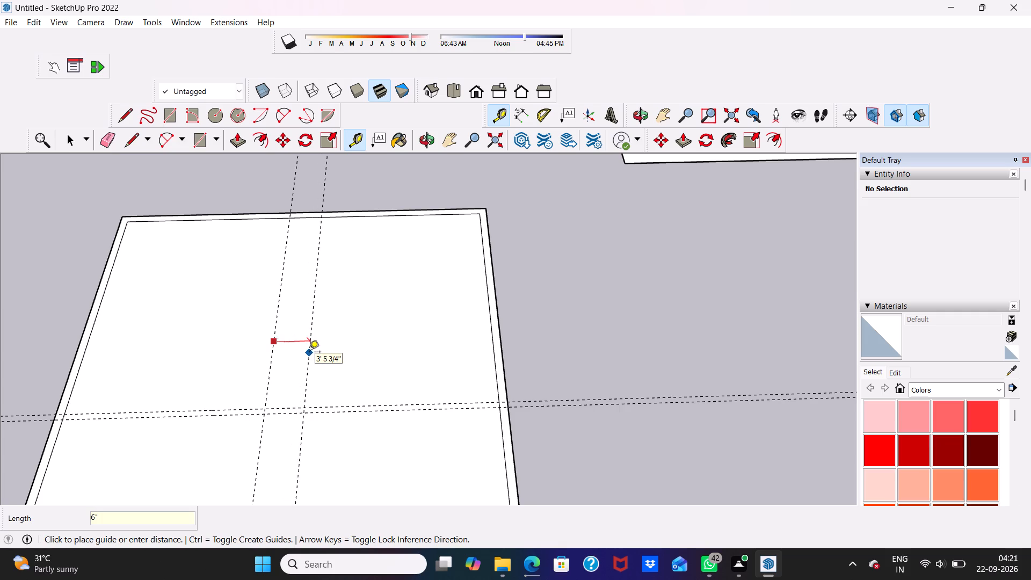
pyautogui.press('Return')
# Place a cross guide about 9' 8 7/16" behind the existing cross pair and another guide 6" in front of it.
pyautogui.scroll(2, 324, 378)
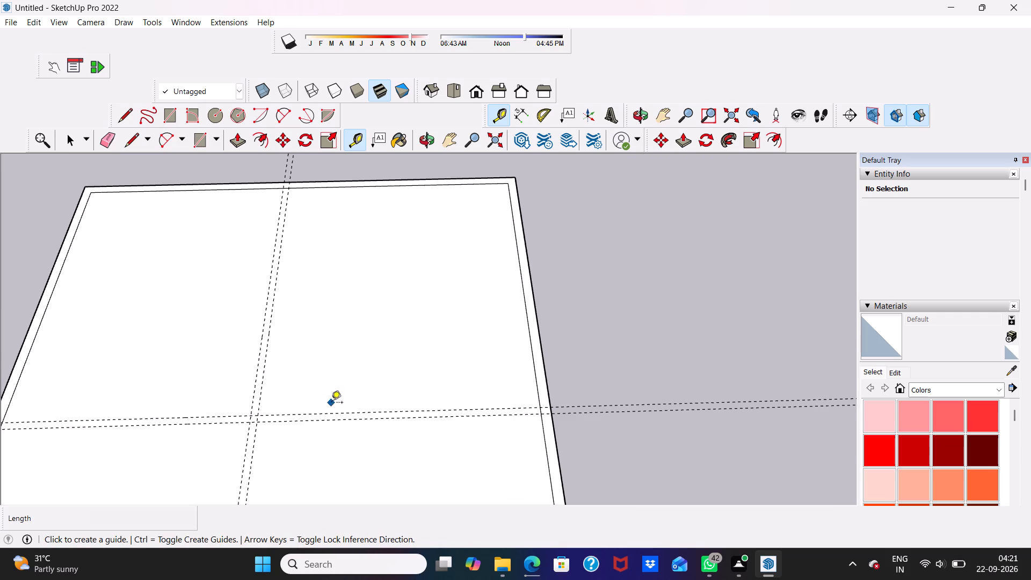
pyautogui.click(330, 414)
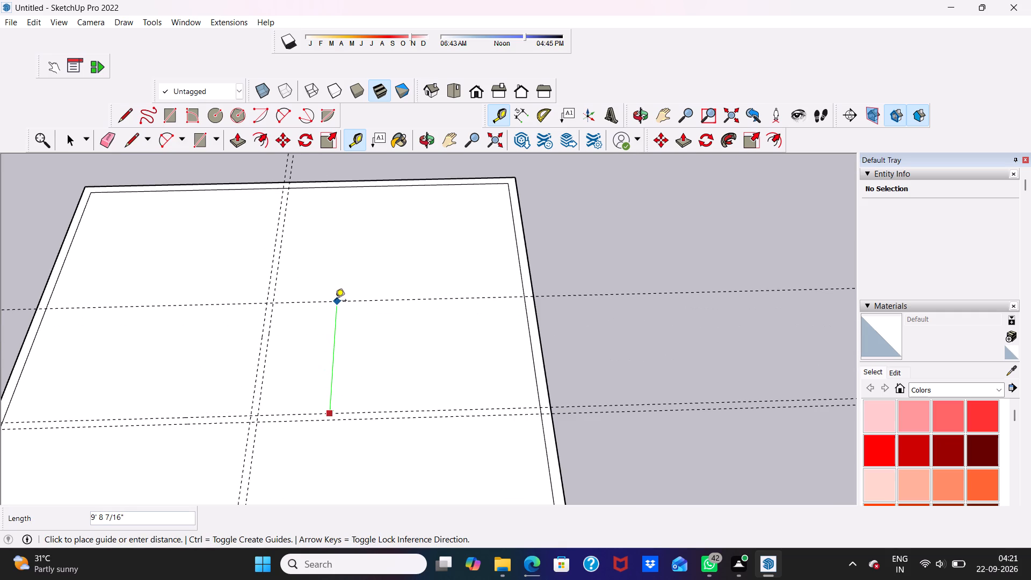
pyautogui.click(335, 301)
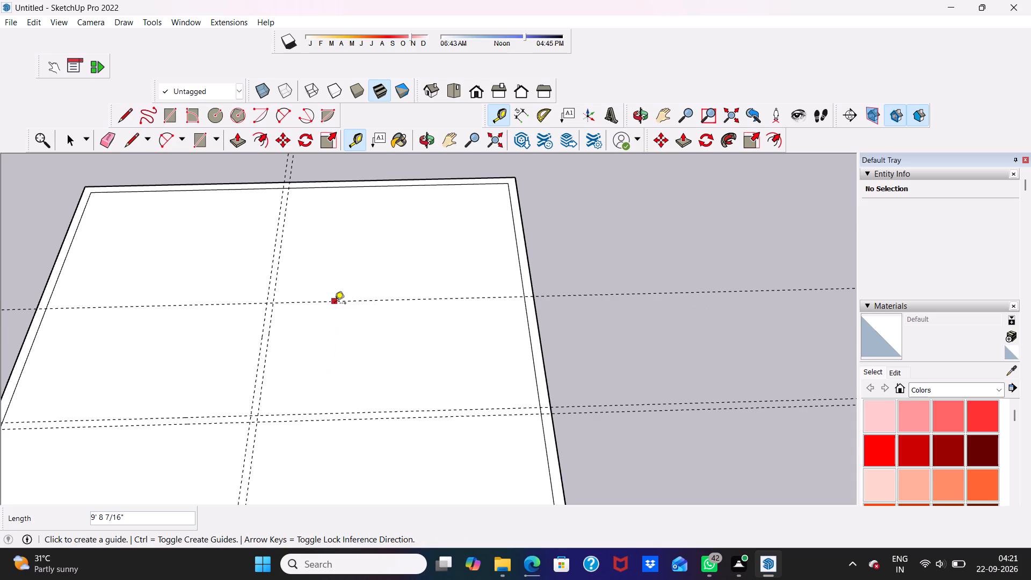
pyautogui.click(335, 305)
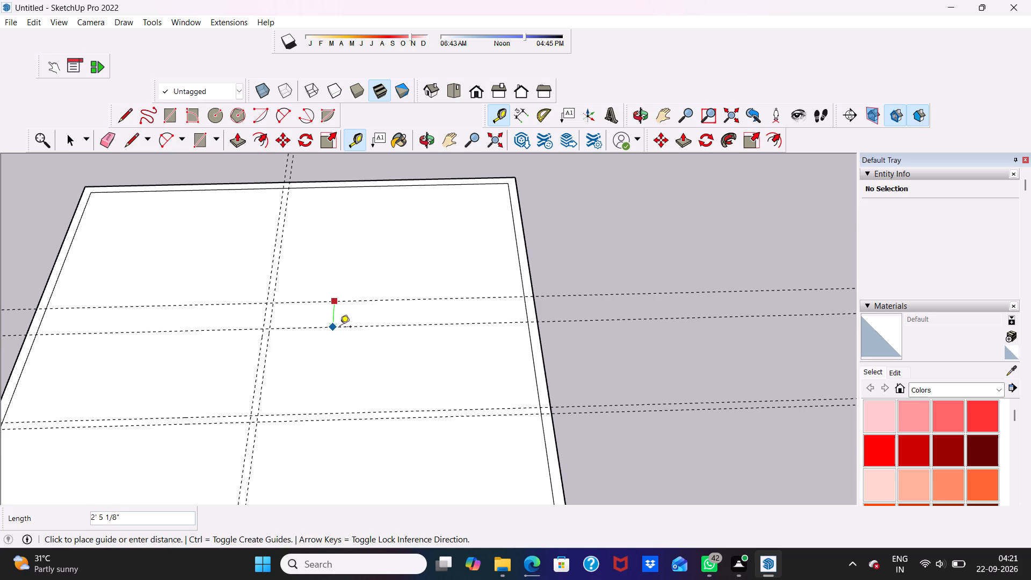
pyautogui.write('6"')
pyautogui.press('Return')
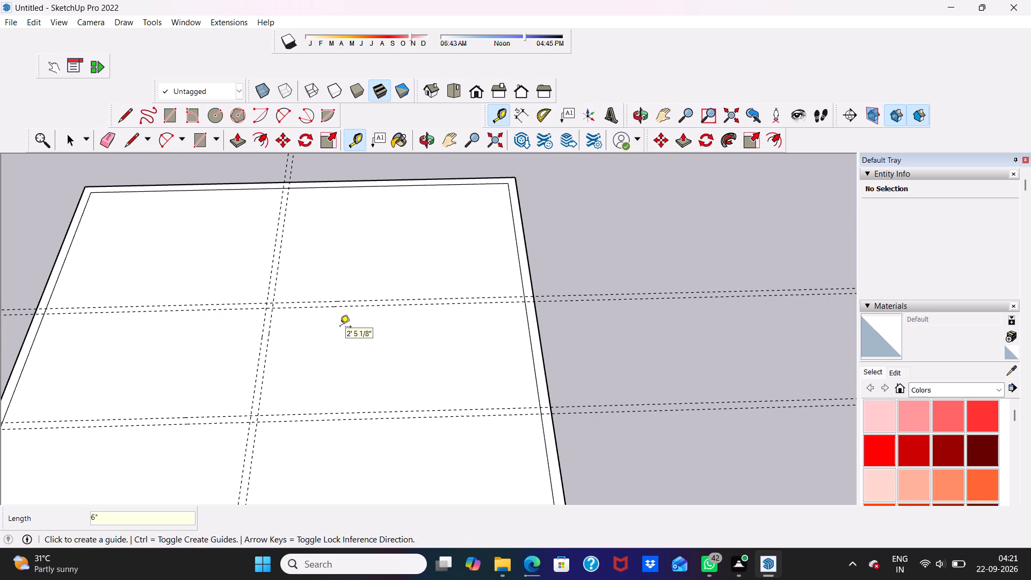
pyautogui.press('space')
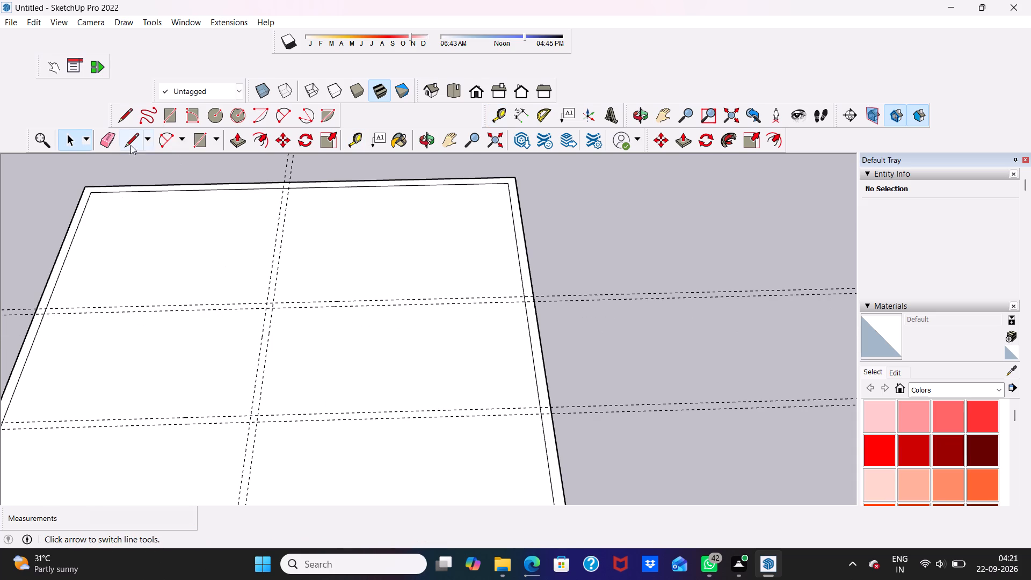
pyautogui.click(100, 136)
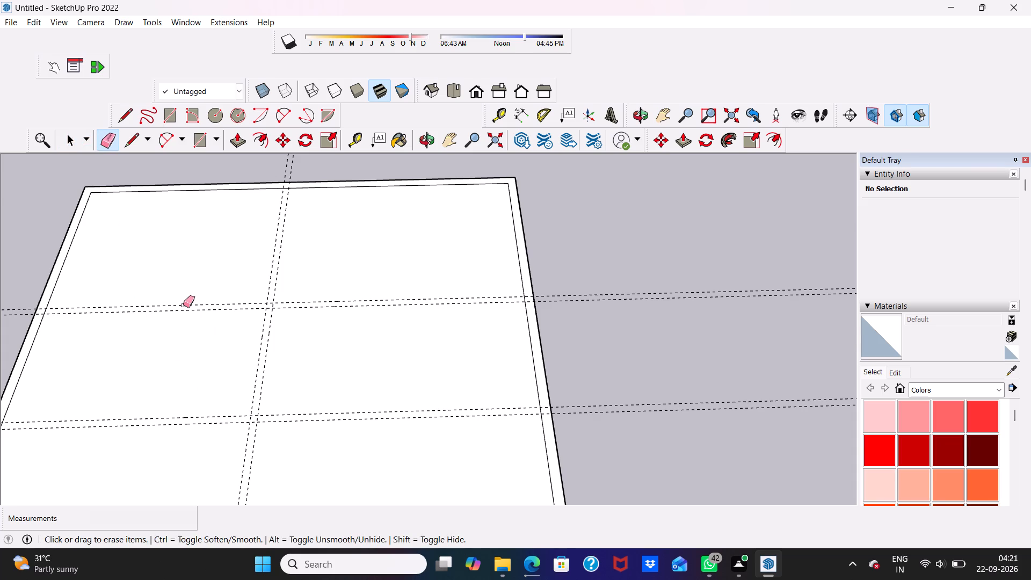
pyautogui.press('space')
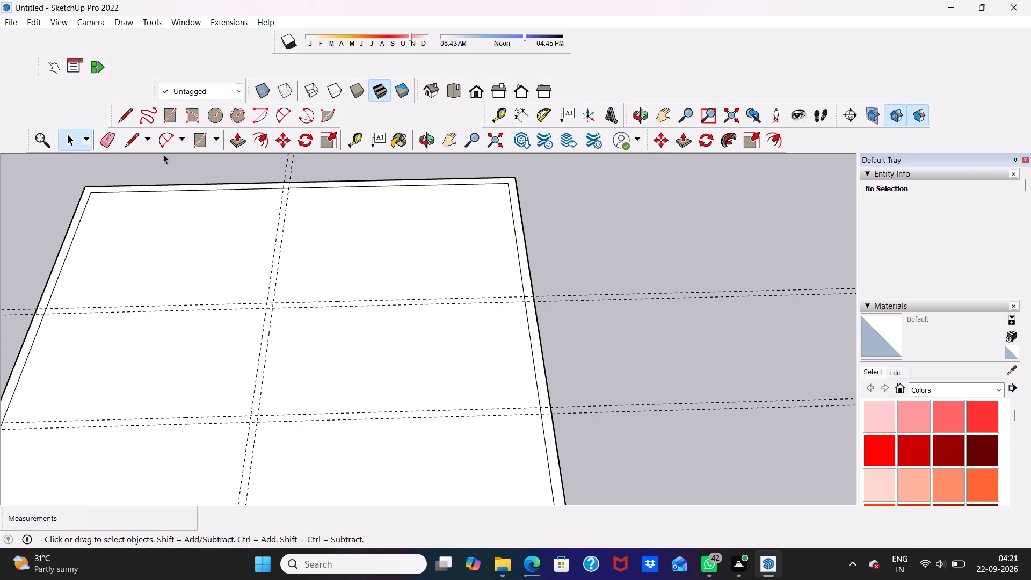
# Draw the partition's outer L-shaped line, 9' 8 7/16" backward and 20' 10 3/16" to the right wall, with a 6" end edge.
pyautogui.click(127, 108)
pyautogui.scroll(5, 259, 390)
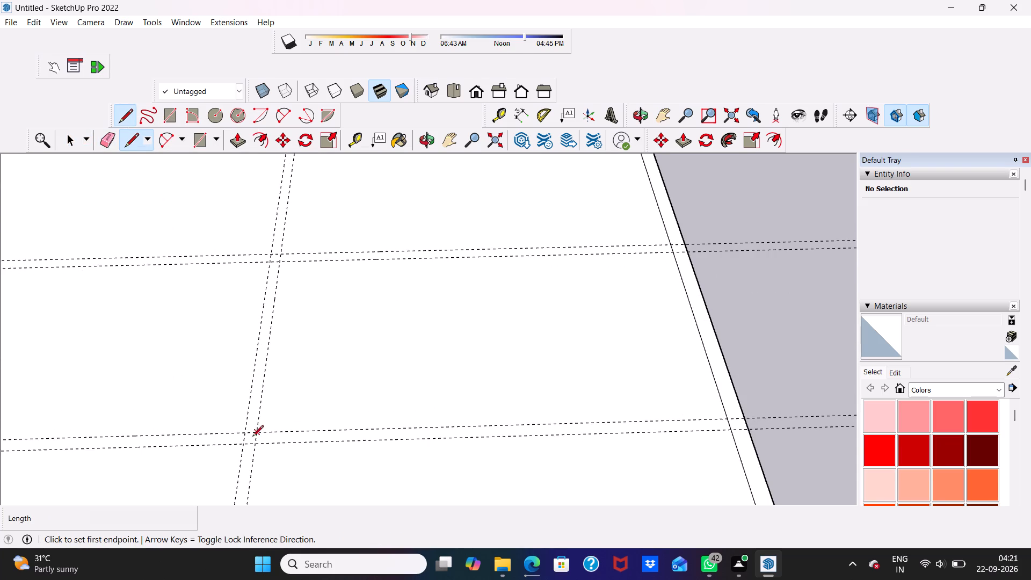
pyautogui.click(243, 433)
pyautogui.scroll(-6, 250, 293)
pyautogui.scroll(3, 264, 243)
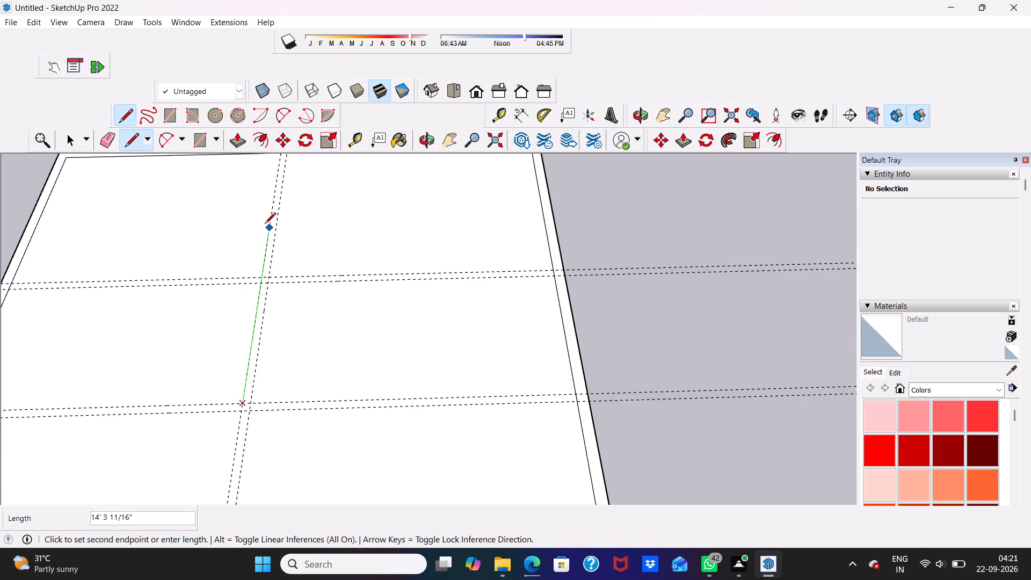
pyautogui.scroll(-4, 268, 186)
pyautogui.scroll(2, 263, 256)
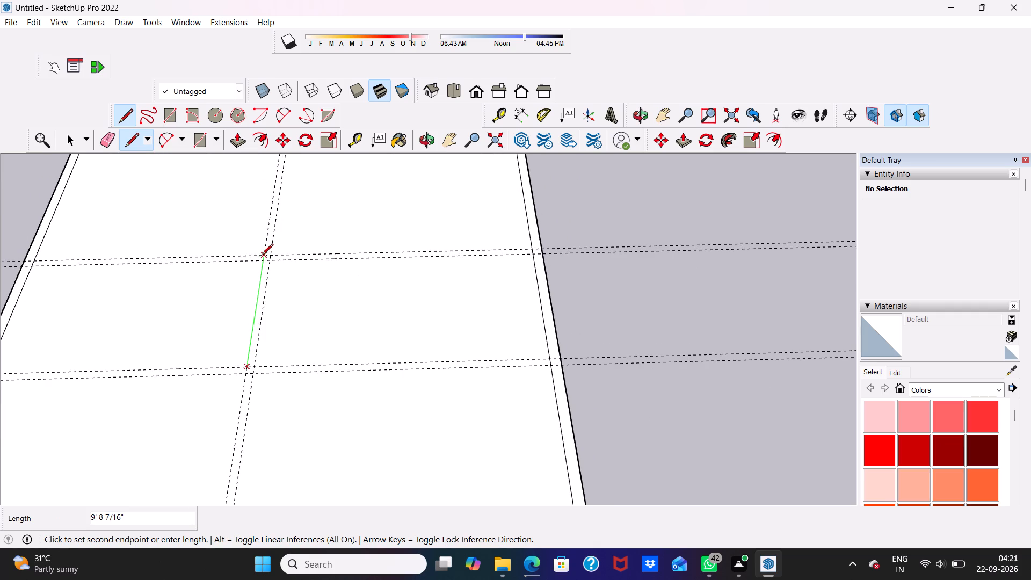
pyautogui.click(262, 257)
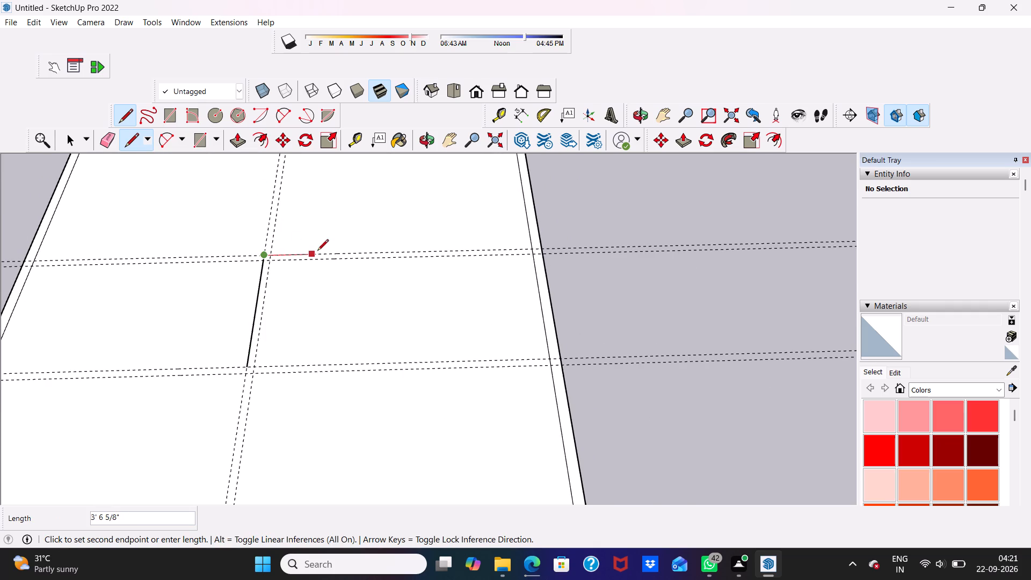
pyautogui.scroll(3, 316, 251)
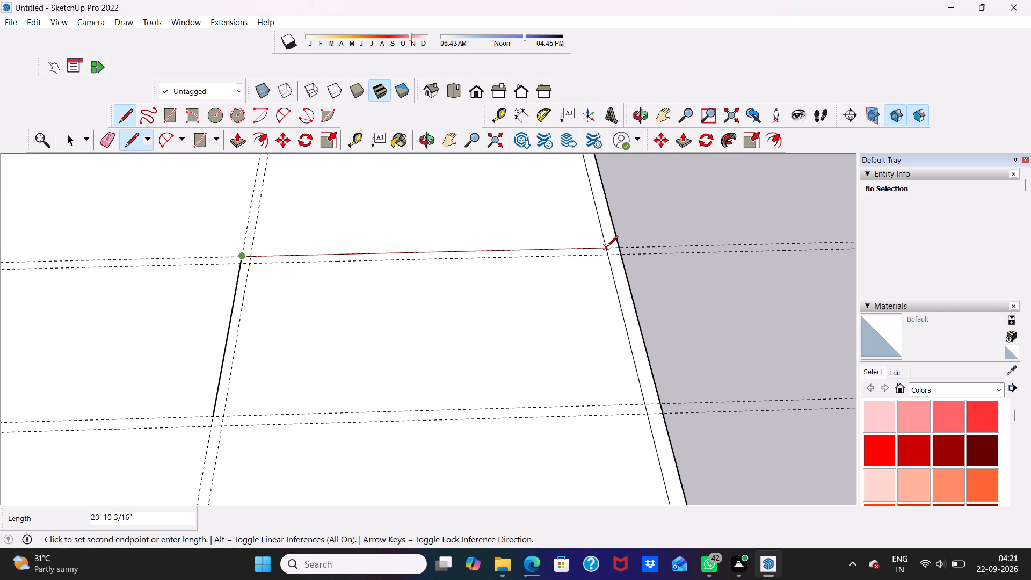
pyautogui.click(607, 248)
pyautogui.scroll(3, 606, 251)
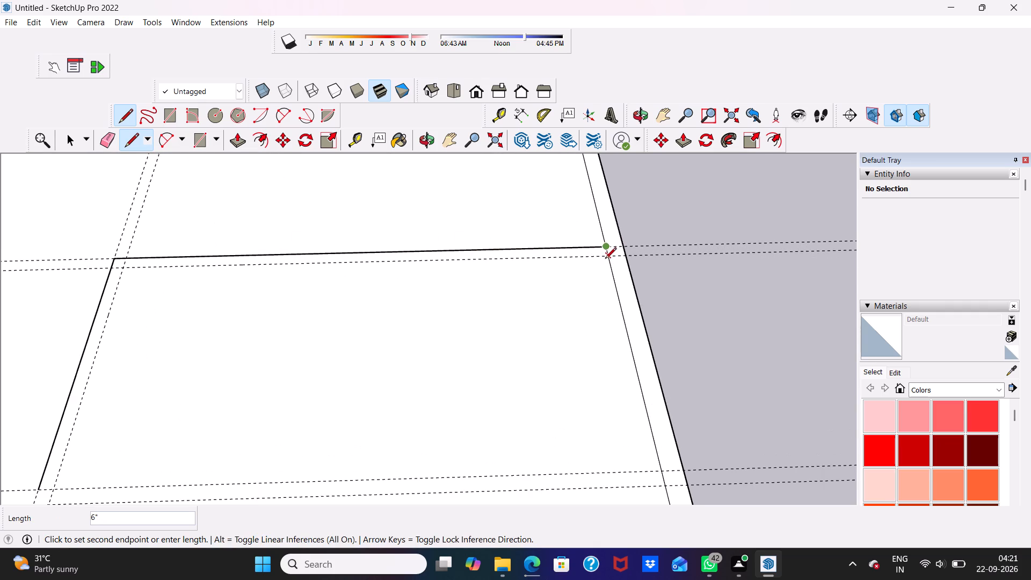
pyautogui.click(605, 257)
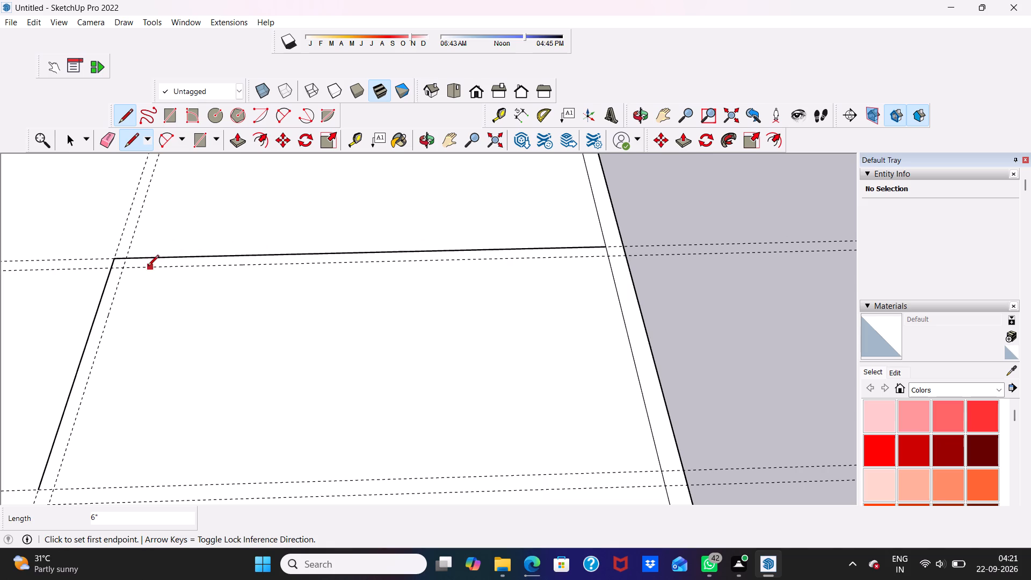
# Draw the partition's inner parallel line 20' 4 3/16" back from the right wall, continuing forward to the front cross guide.
pyautogui.click(606, 257)
pyautogui.scroll(-2, 456, 261)
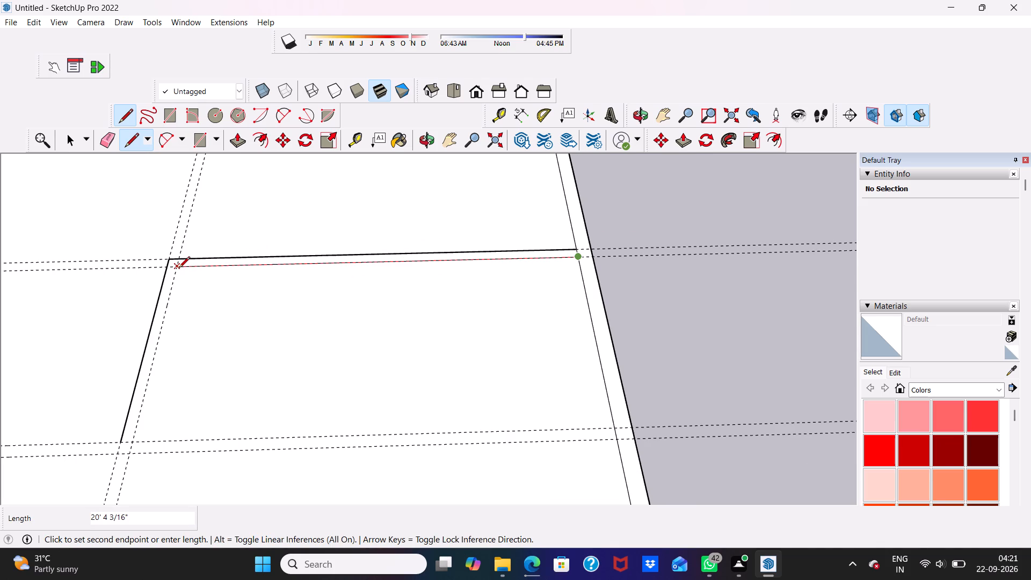
pyautogui.click(179, 268)
pyautogui.scroll(-4, 176, 293)
pyautogui.scroll(1, 158, 374)
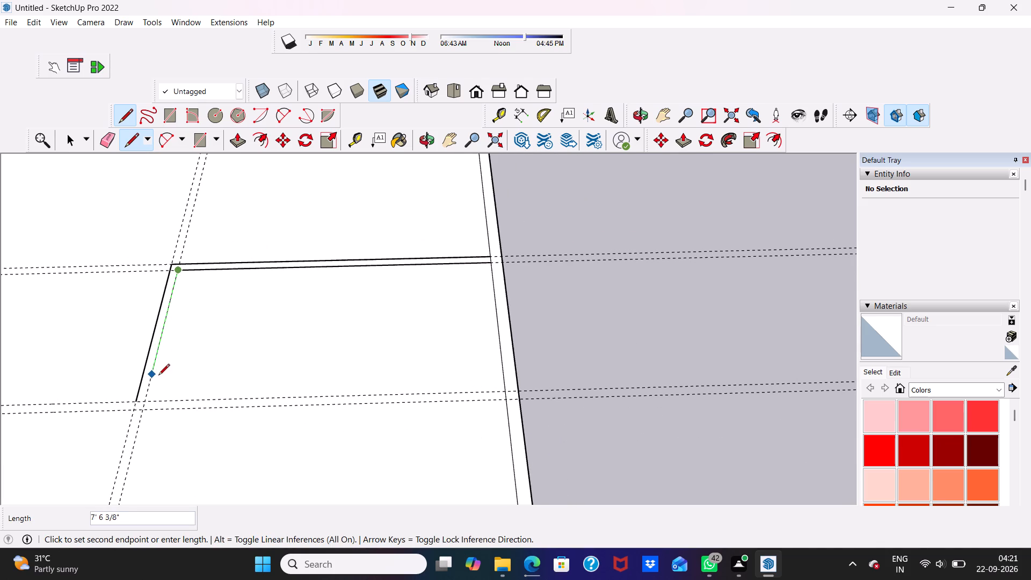
pyautogui.click(150, 400)
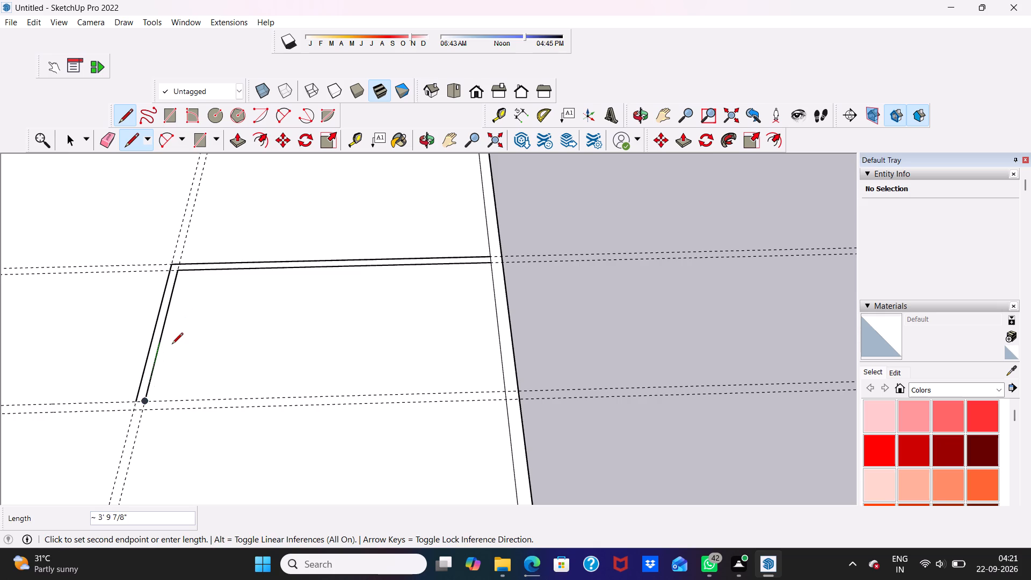
pyautogui.scroll(-1, 173, 344)
pyautogui.scroll(9, 147, 418)
pyautogui.click(139, 394)
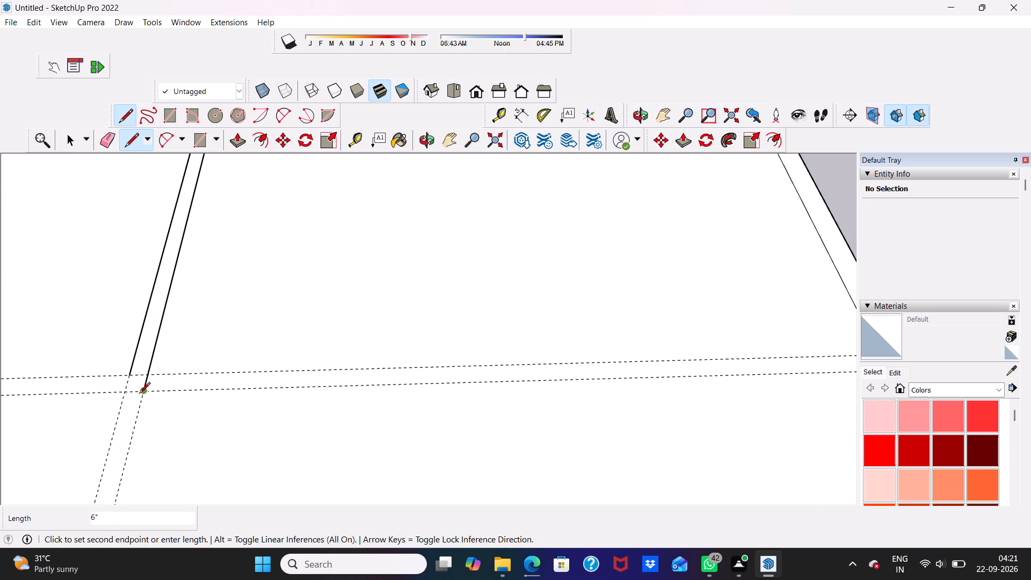
# Draw an 18' 1 13/16" line along the front cross guide from the partition's corner to the left wall's inner edge.
pyautogui.scroll(-6, 139, 394)
pyautogui.scroll(1, 96, 404)
pyautogui.scroll(-17, 95, 402)
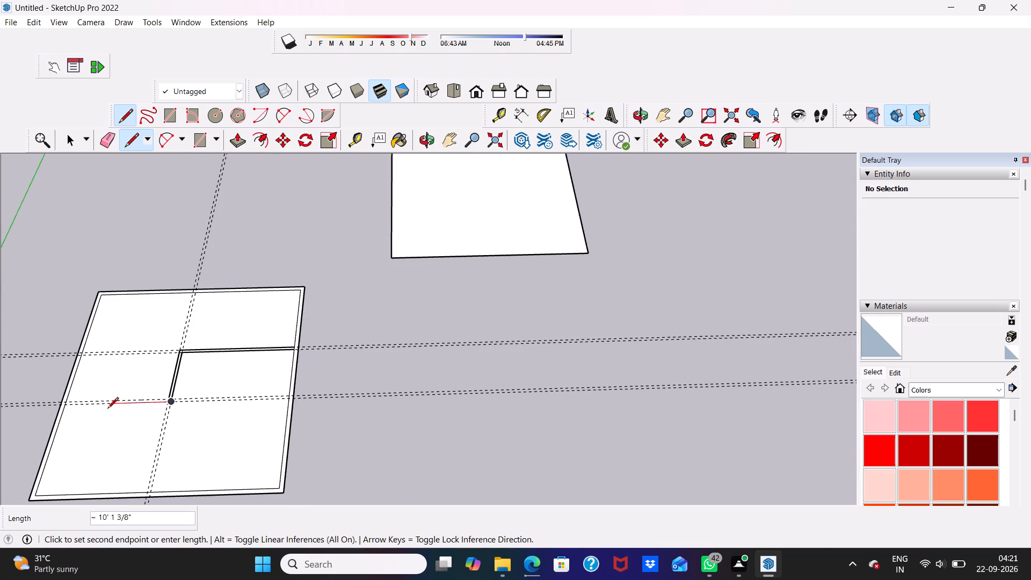
pyautogui.scroll(10, 81, 402)
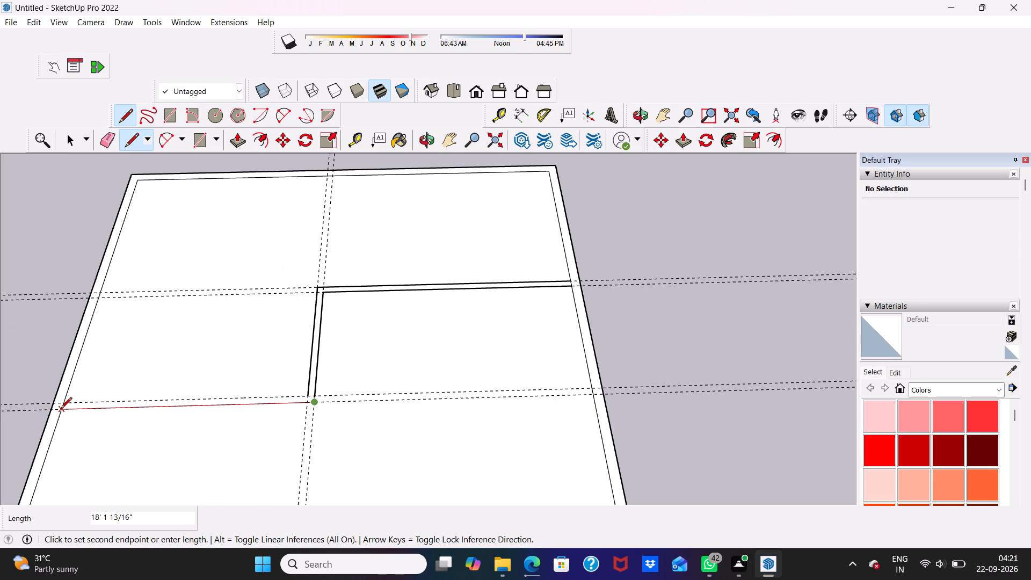
pyautogui.click(61, 409)
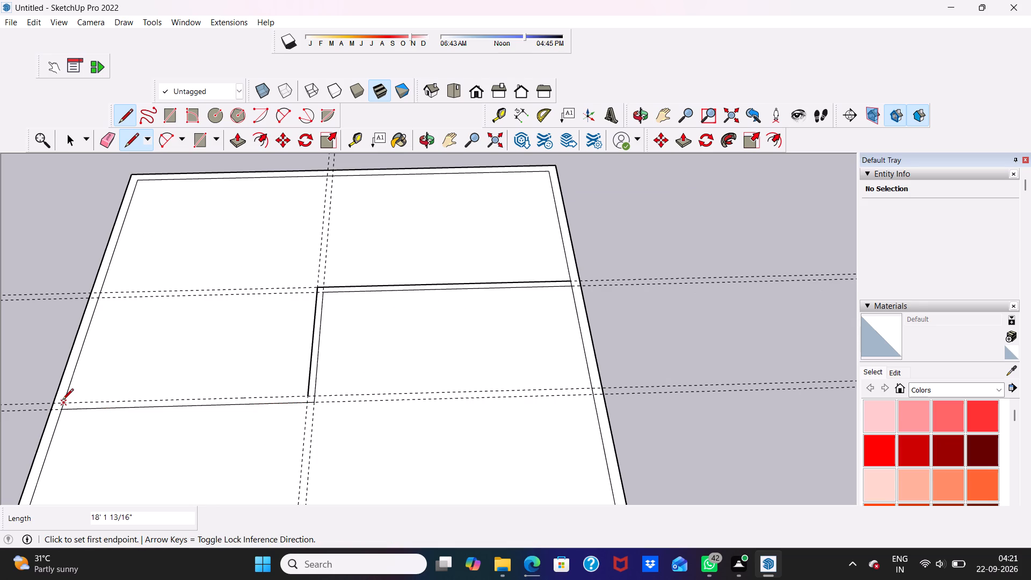
# Draw the left partition's parallel line, 17' 7 13/16" from the left wall's inner edge to the partition's corner.
pyautogui.scroll(-1, 67, 404)
pyautogui.scroll(9, 67, 404)
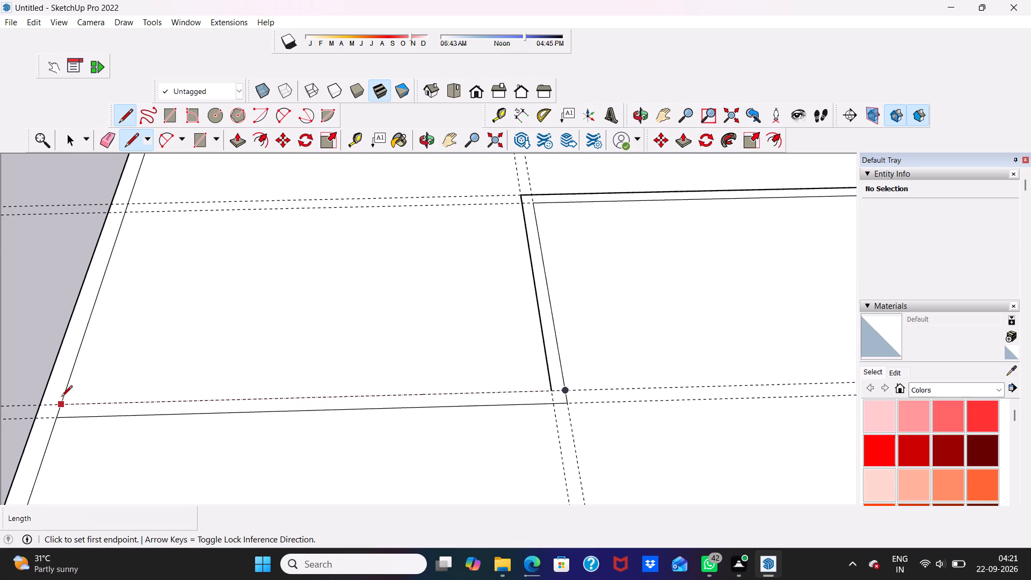
pyautogui.click(61, 407)
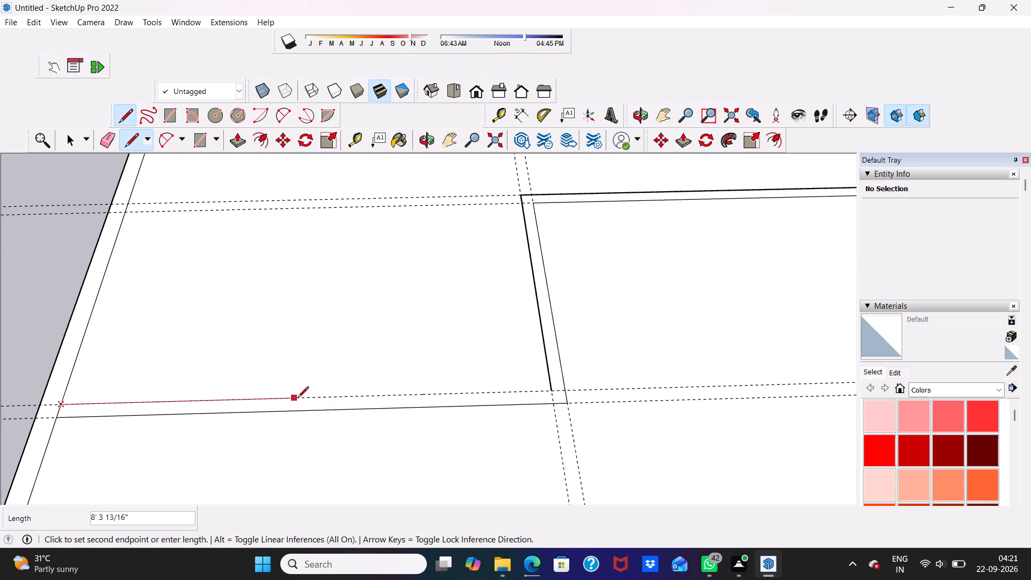
pyautogui.click(553, 395)
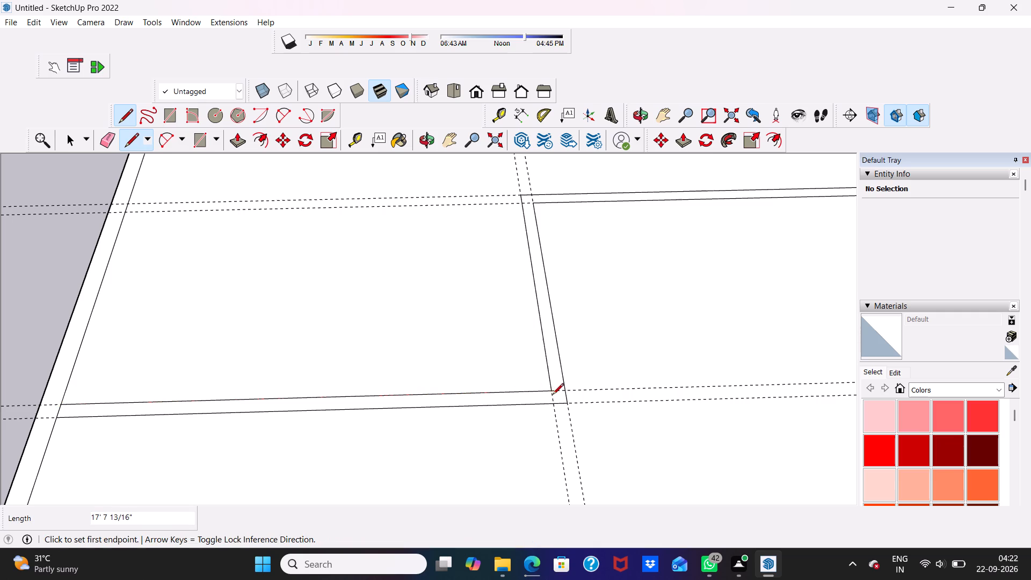
pyautogui.scroll(-1, 564, 396)
pyautogui.press('space')
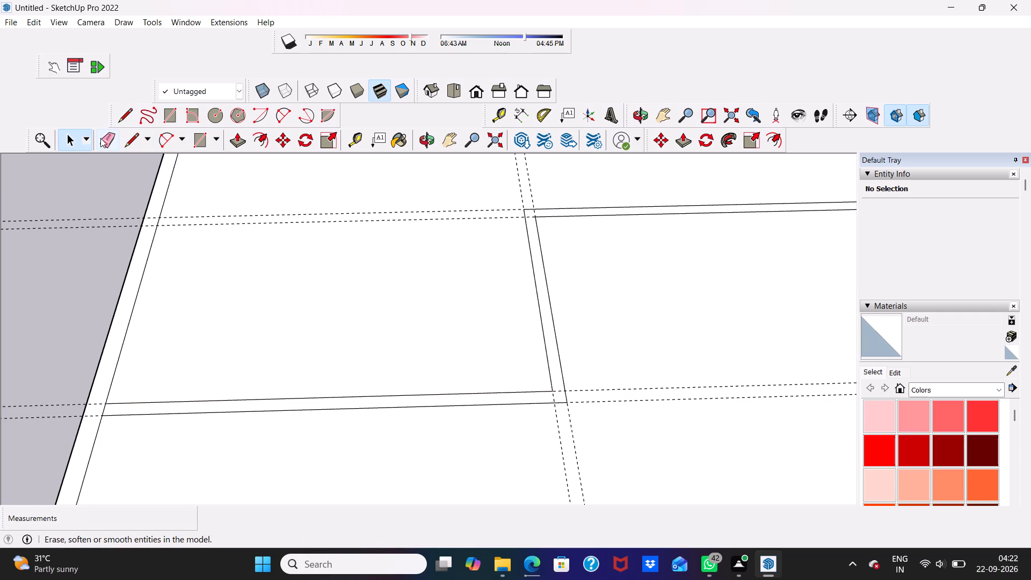
# Erase all the dashed construction guides crossing the floor plan, leaving only the wall and partition lines.
pyautogui.click(106, 135)
pyautogui.moveTo(226, 214); pyautogui.dragTo(230, 226)
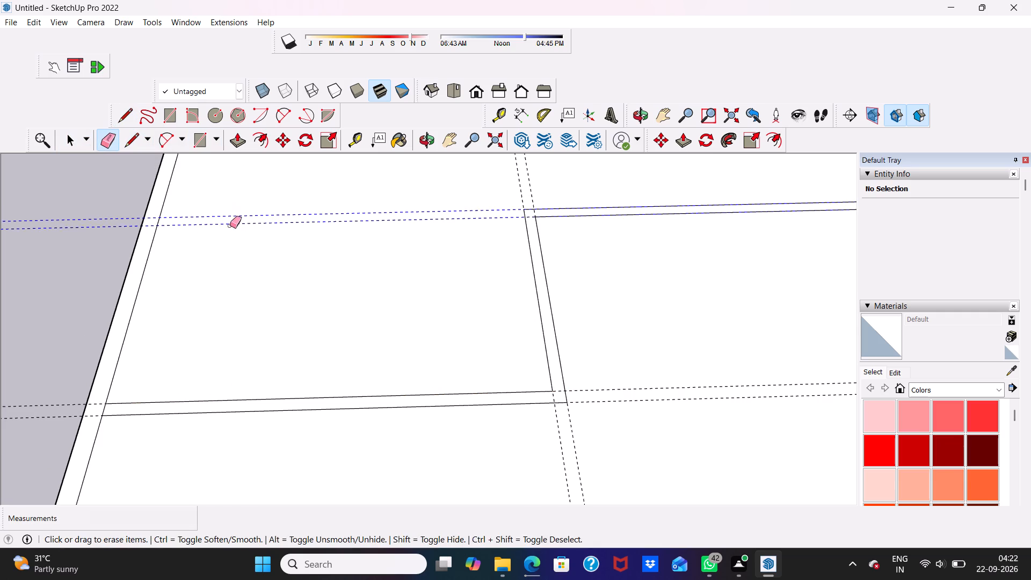
pyautogui.moveTo(230, 226); pyautogui.dragTo(230, 228)
pyautogui.scroll(-10, 230, 228)
pyautogui.moveTo(421, 295); pyautogui.dragTo(424, 305)
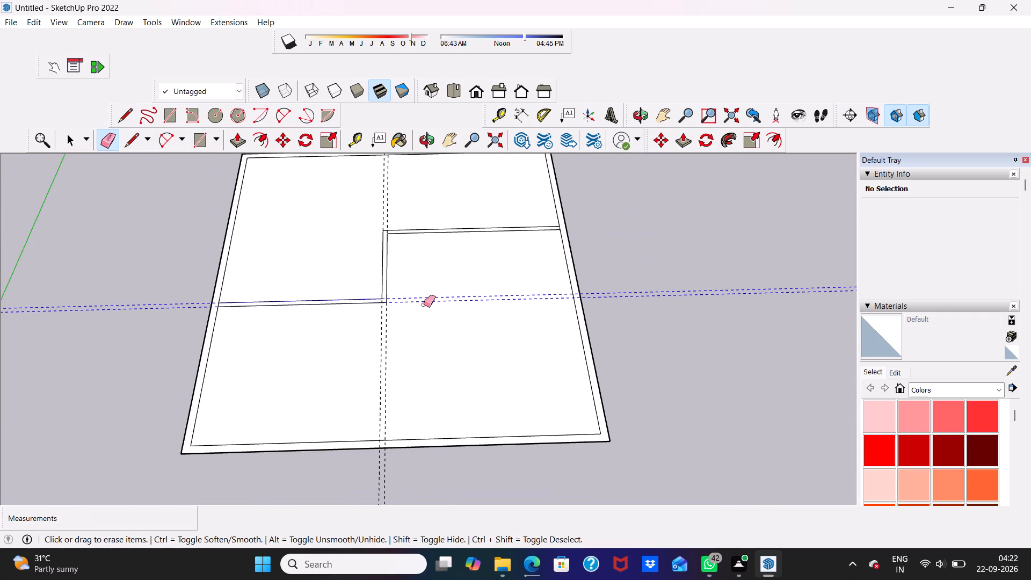
pyautogui.moveTo(424, 305); pyautogui.dragTo(426, 313)
pyautogui.moveTo(367, 355); pyautogui.dragTo(387, 355)
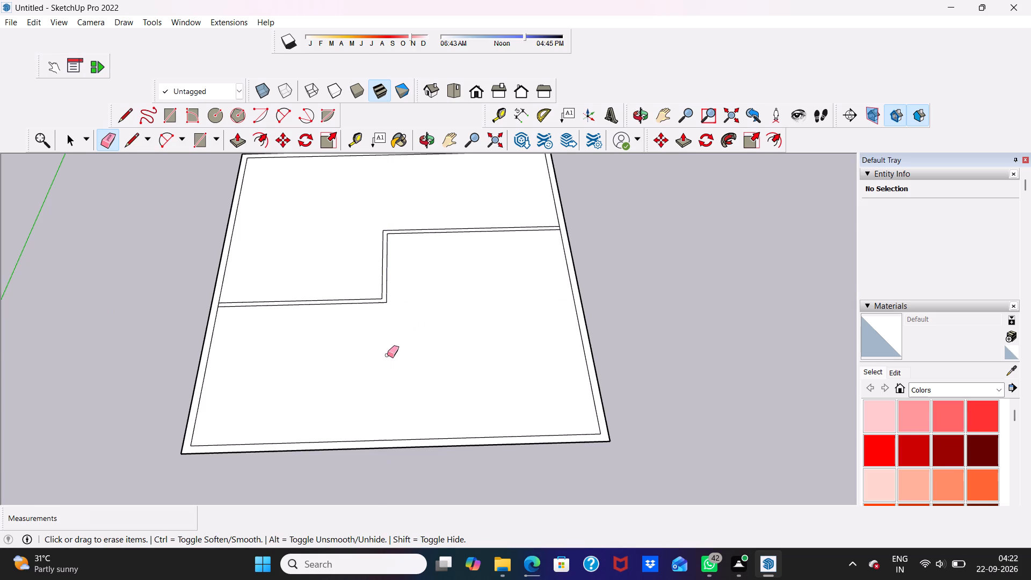
pyautogui.scroll(-2, 380, 324)
pyautogui.press('space')
# Erase the short inner wall edge between the partition's two lines where it meets the left outer wall.
pyautogui.moveTo(380, 324); pyautogui.dragTo(376, 310, button='middle')
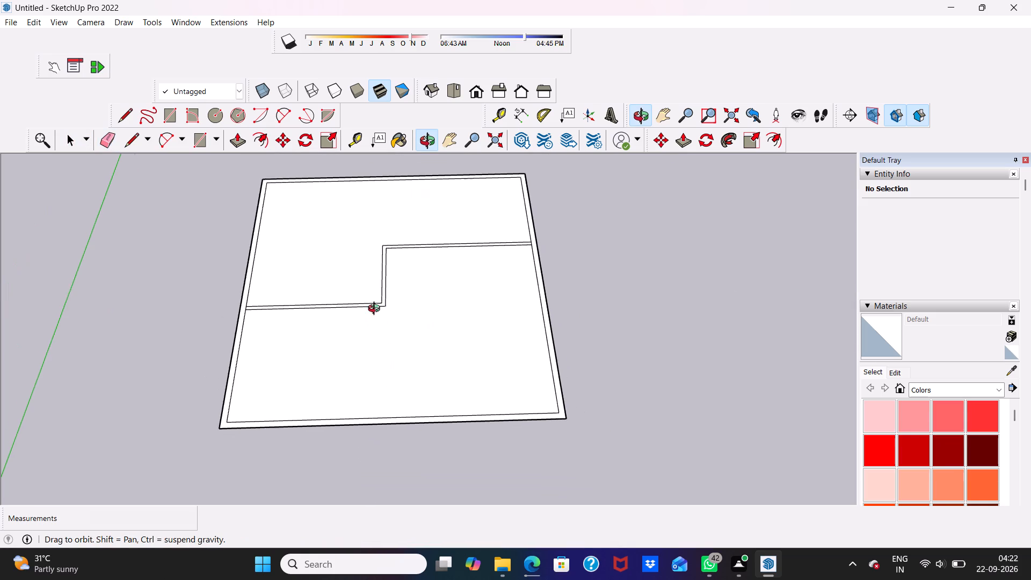
pyautogui.moveTo(376, 310); pyautogui.dragTo(393, 321, button='middle')
pyautogui.scroll(5, 391, 295)
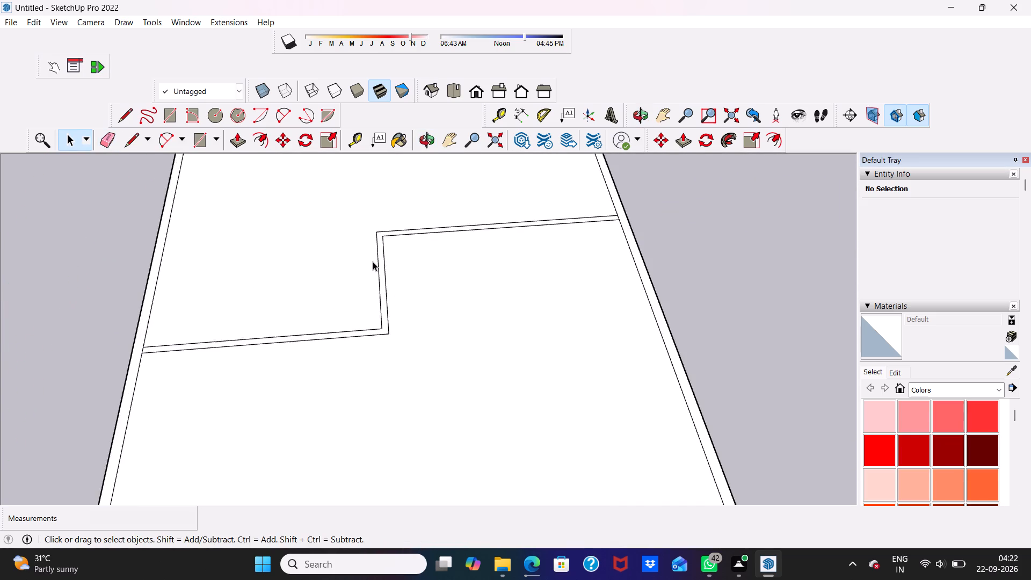
pyautogui.scroll(-3, 372, 262)
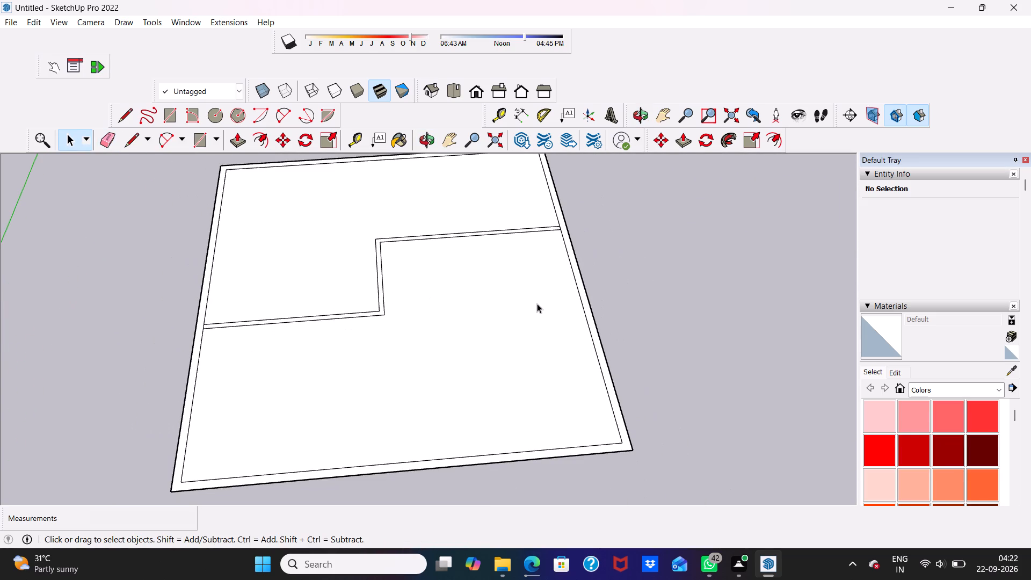
pyautogui.scroll(-3, 531, 296)
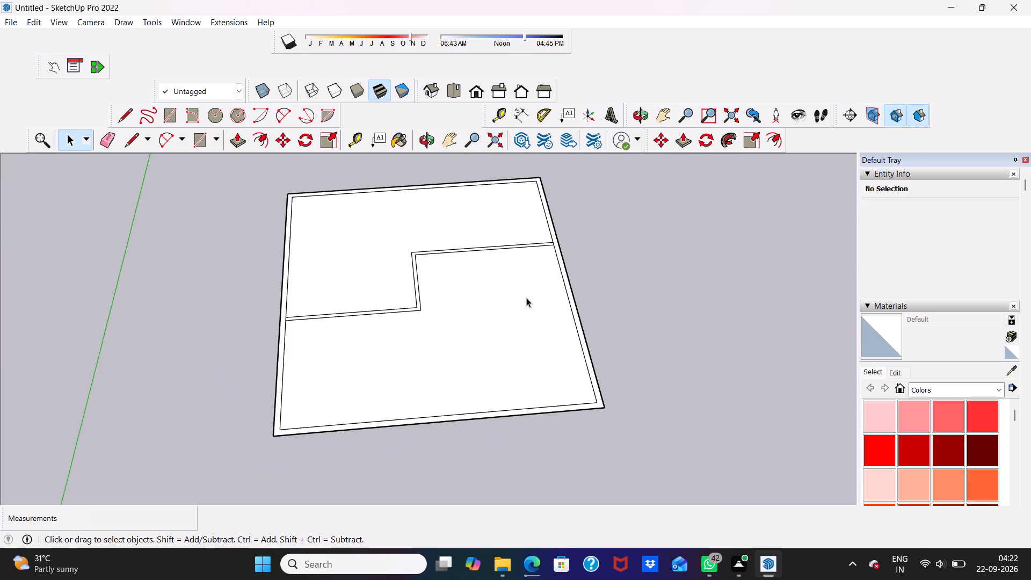
pyautogui.moveTo(509, 297); pyautogui.dragTo(369, 325, button='middle')
pyautogui.scroll(4, 337, 229)
pyautogui.scroll(4, 295, 250)
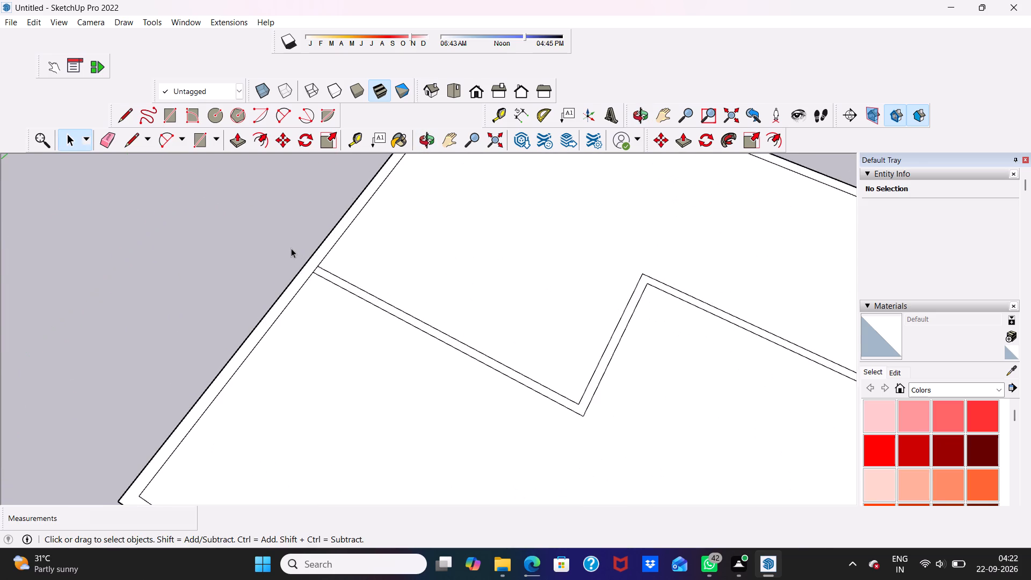
pyautogui.scroll(3, 306, 280)
pyautogui.click(110, 144)
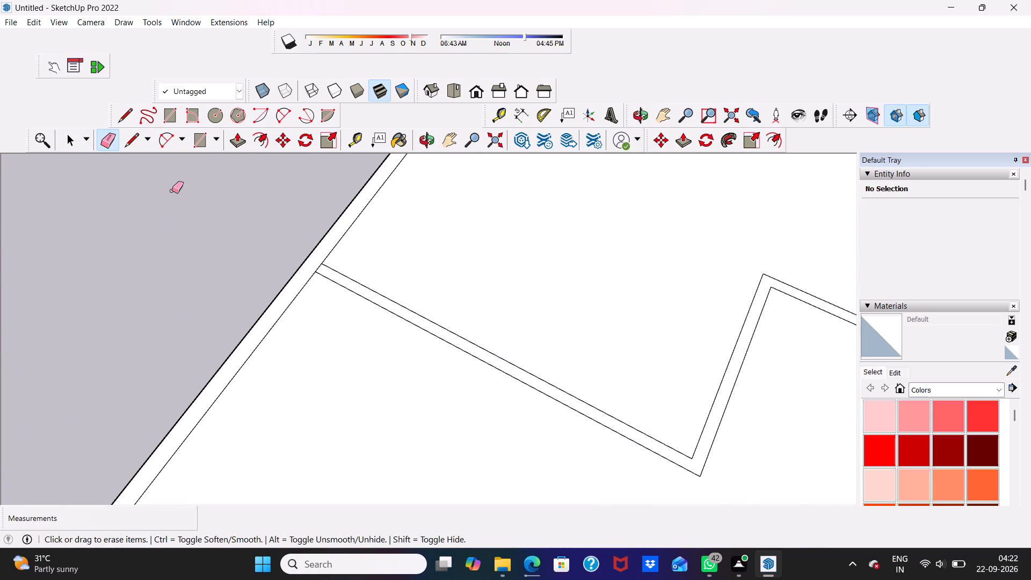
pyautogui.scroll(2, 318, 230)
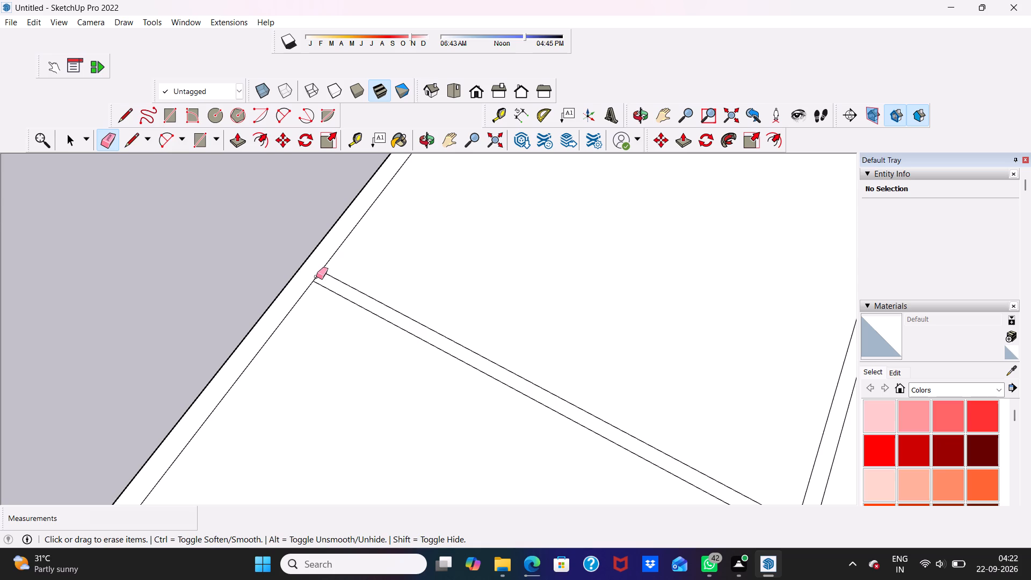
pyautogui.click(316, 277)
# Erase the short inner wall edge between the partition's two lines where it meets the right outer wall.
pyautogui.scroll(-18, 316, 251)
pyautogui.scroll(8, 576, 330)
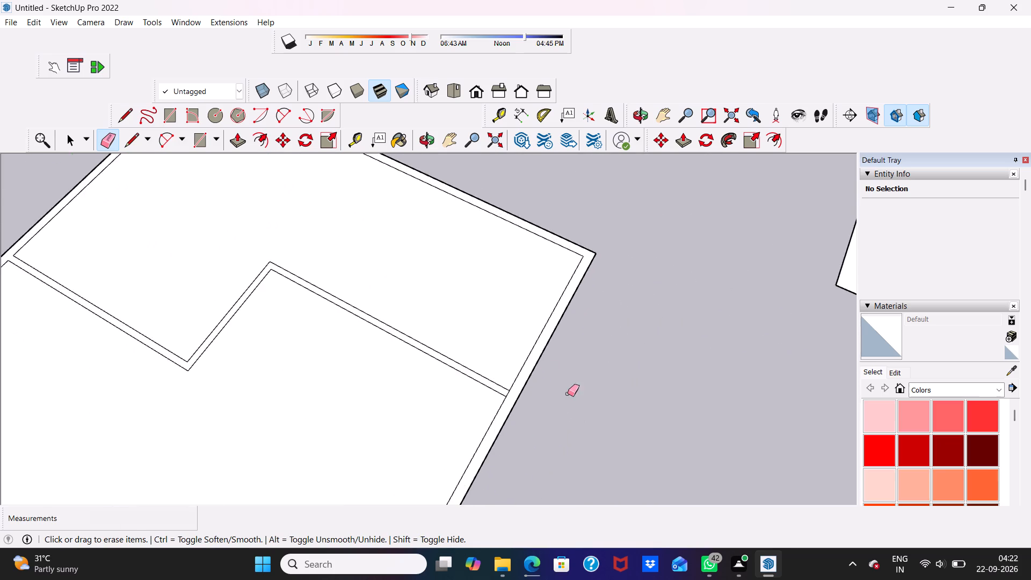
pyautogui.scroll(13, 568, 394)
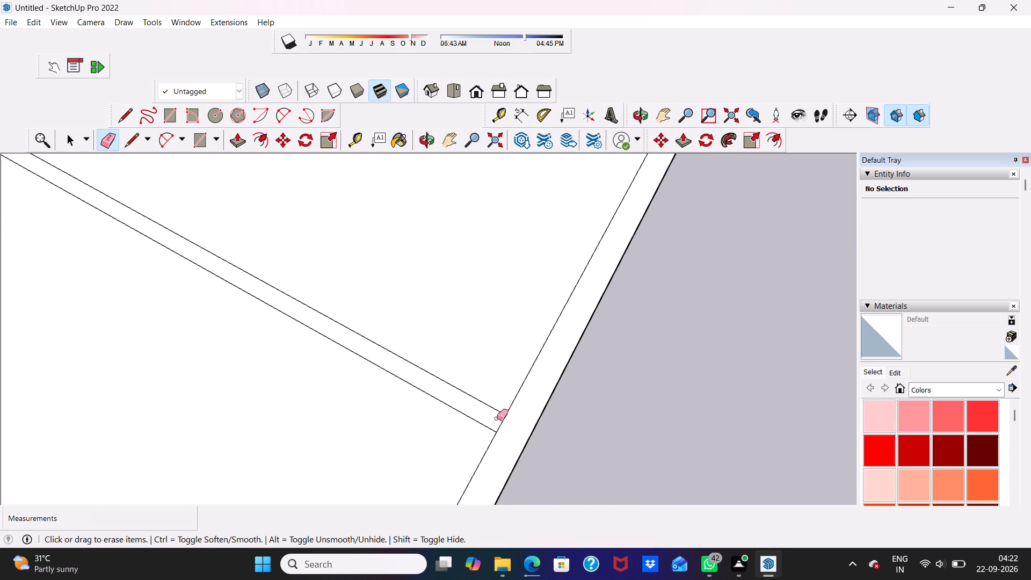
pyautogui.click(498, 419)
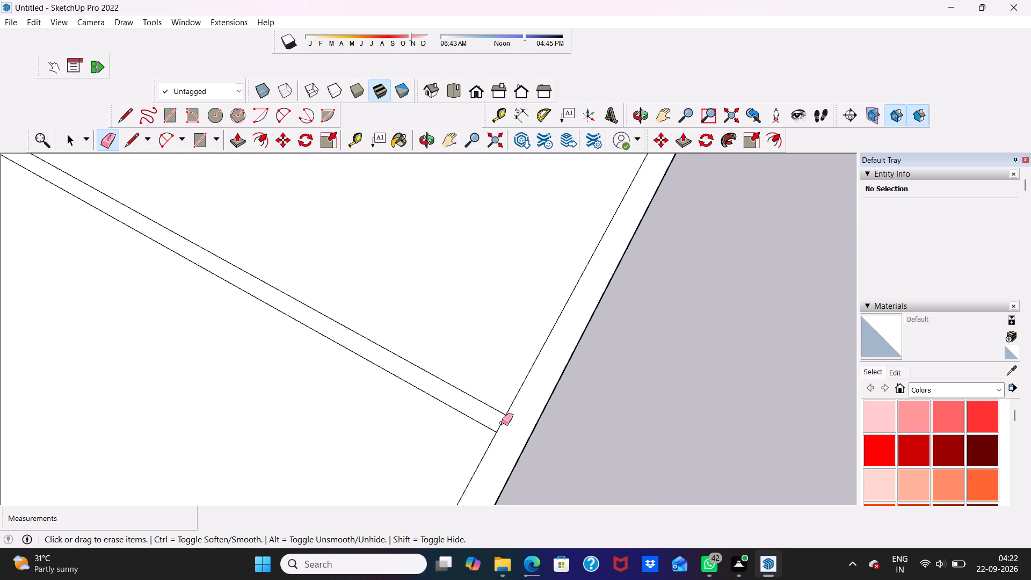
pyautogui.click(502, 423)
pyautogui.scroll(-2, 600, 405)
pyautogui.press('space')
# Push/Pull the joined outer wall and partition face up to a height of 10'.
pyautogui.scroll(-13, 518, 353)
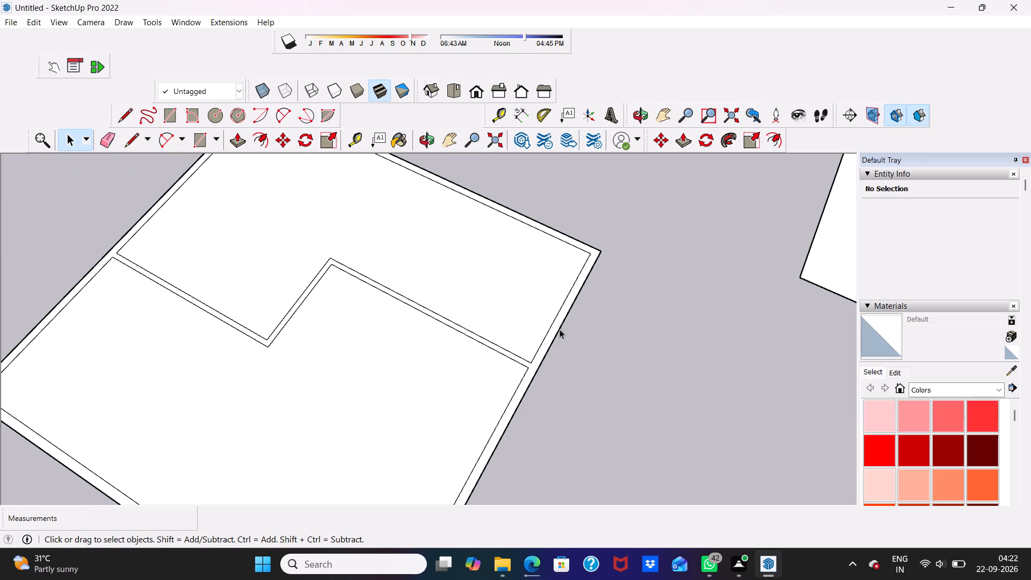
pyautogui.scroll(-5, 560, 329)
pyautogui.moveTo(288, 380); pyautogui.dragTo(415, 349, button='middle')
pyautogui.scroll(5, 222, 316)
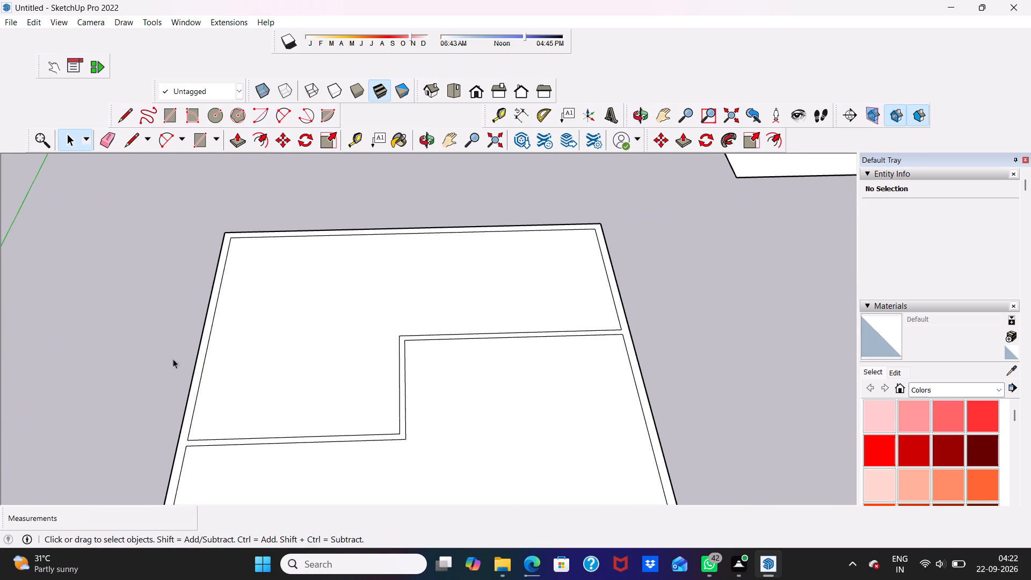
pyautogui.click(237, 140)
pyautogui.scroll(3, 225, 393)
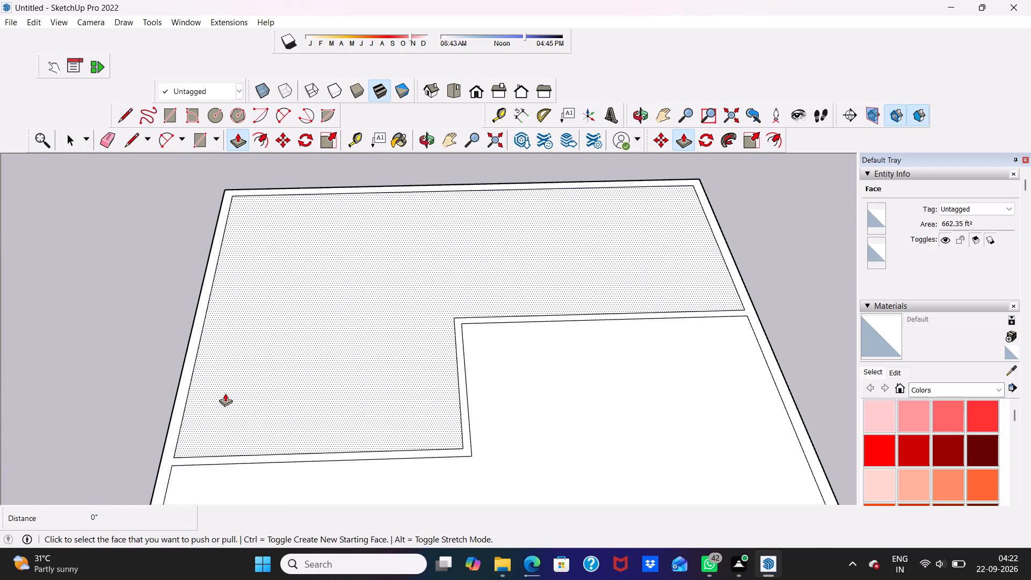
pyautogui.click(173, 422)
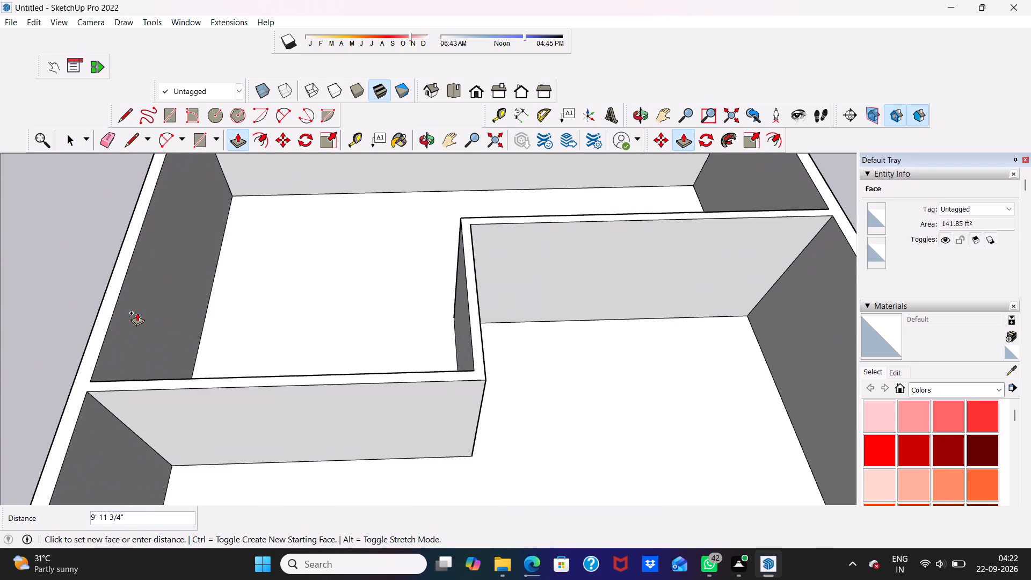
pyautogui.write("10'")
pyautogui.press('Return')
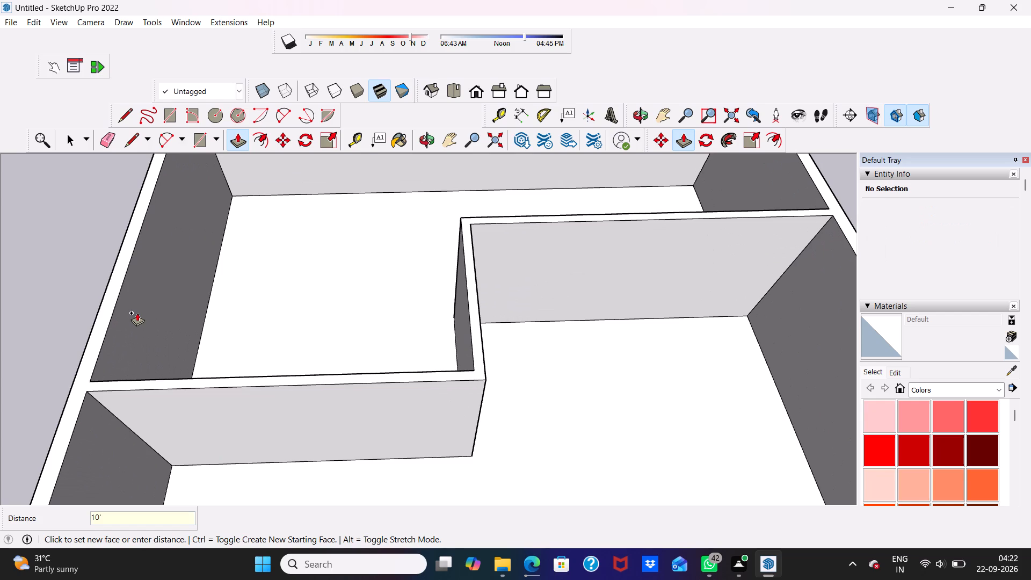
pyautogui.scroll(-7, 137, 313)
pyautogui.moveTo(255, 311); pyautogui.dragTo(288, 176, button='middle')
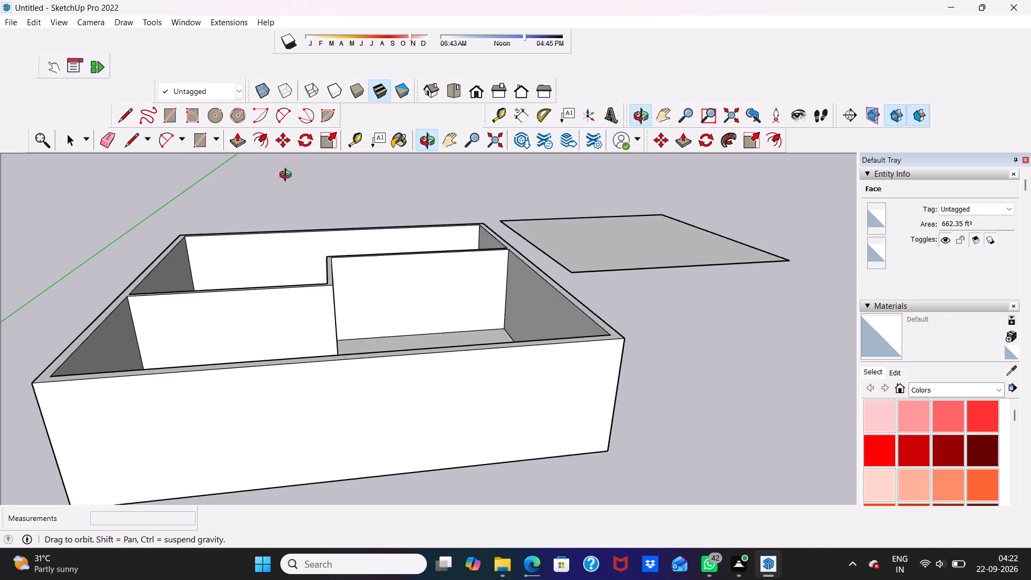
pyautogui.moveTo(288, 176); pyautogui.dragTo(233, 212, button='middle')
pyautogui.press('space')
# Draw a 9" line across the front wall's top face at each inner corner, separating it from the side walls.
pyautogui.scroll(-4, 243, 320)
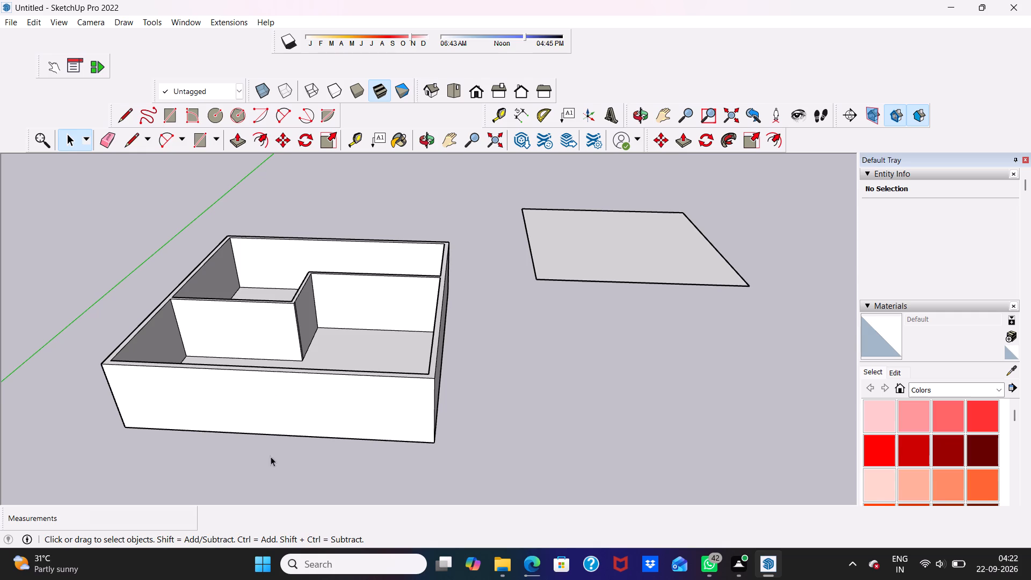
pyautogui.moveTo(272, 401); pyautogui.dragTo(288, 451, button='middle')
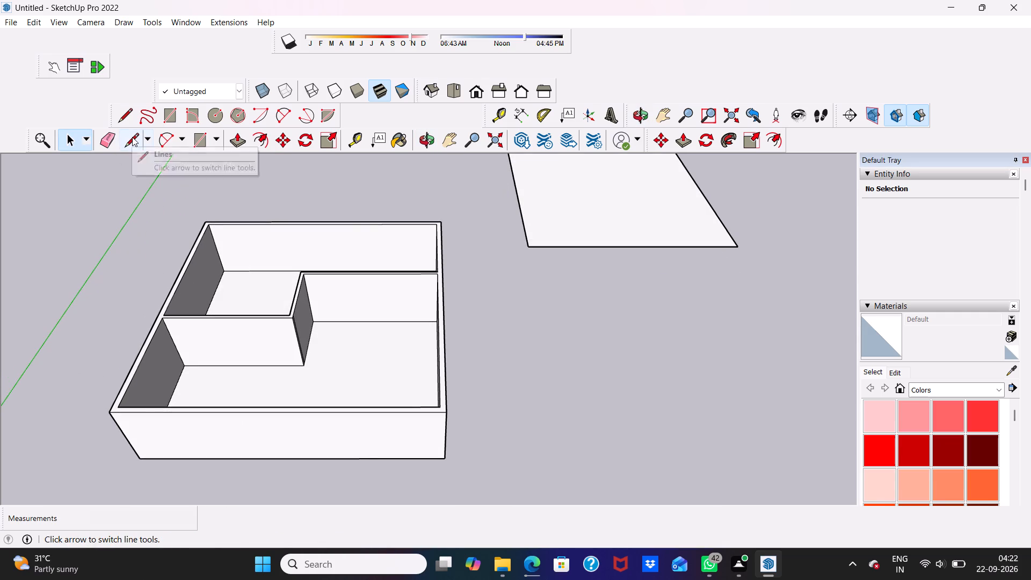
pyautogui.click(132, 137)
pyautogui.scroll(11, 140, 411)
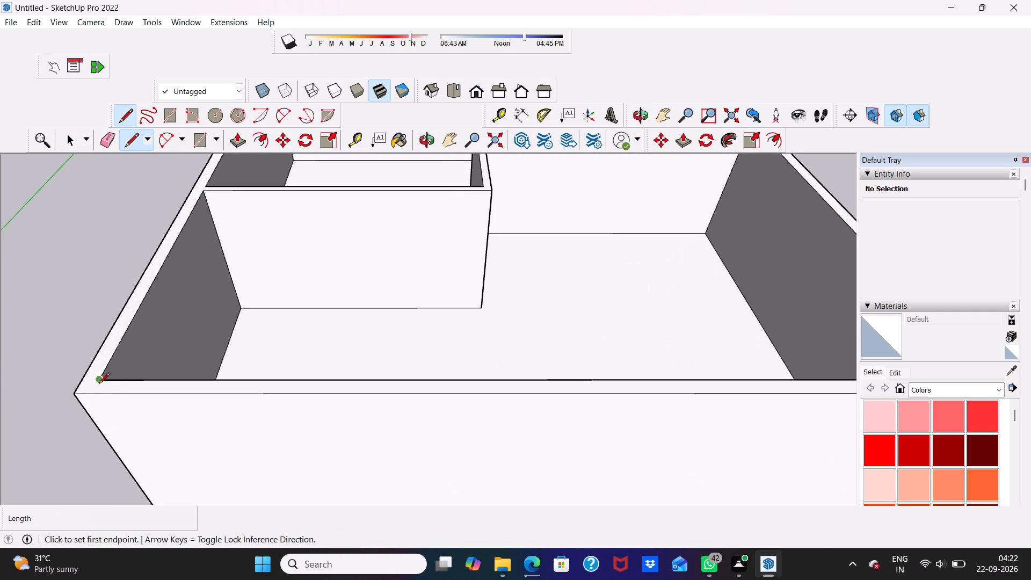
pyautogui.click(99, 379)
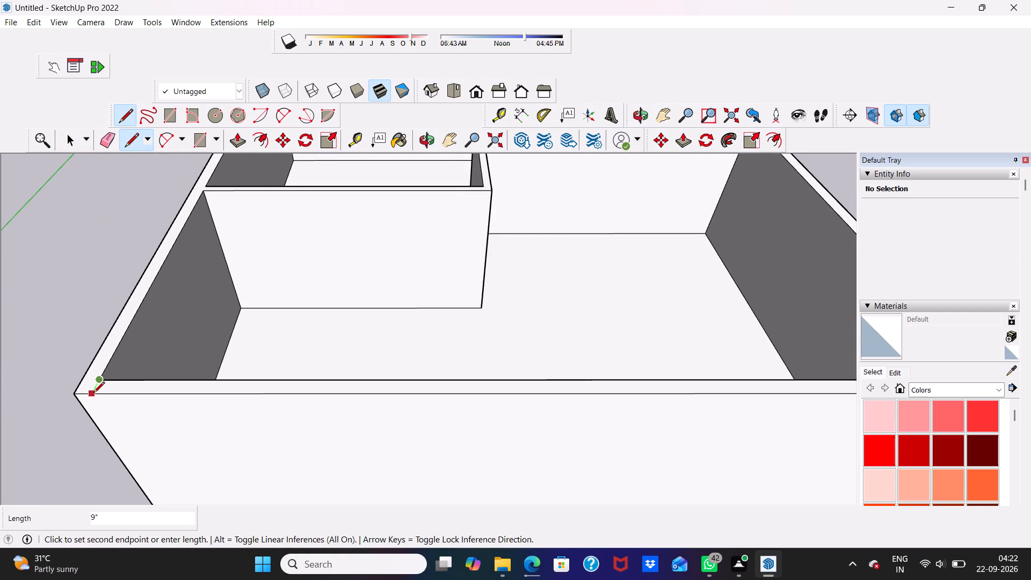
pyautogui.click(93, 394)
pyautogui.scroll(-7, 94, 395)
pyautogui.scroll(3, 547, 358)
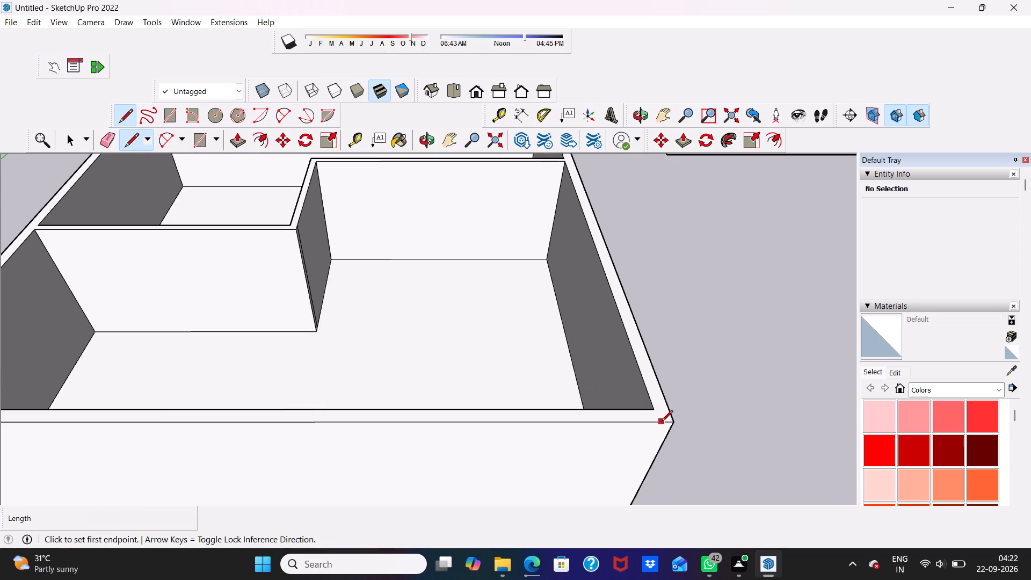
pyautogui.click(653, 411)
pyautogui.click(656, 421)
pyautogui.press('space')
# Push/Pull the front wall's top face between the two corner lines down by about 1' 11".
pyautogui.scroll(-2, 630, 397)
pyautogui.scroll(1, 630, 397)
pyautogui.scroll(-1, 630, 397)
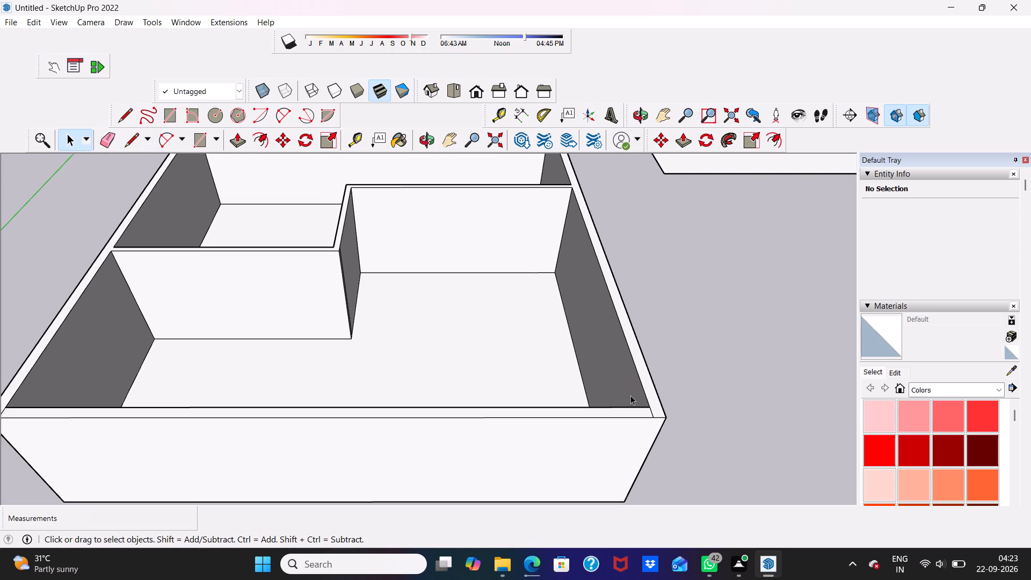
pyautogui.moveTo(630, 397); pyautogui.dragTo(619, 347, button='middle')
pyautogui.scroll(5, 530, 365)
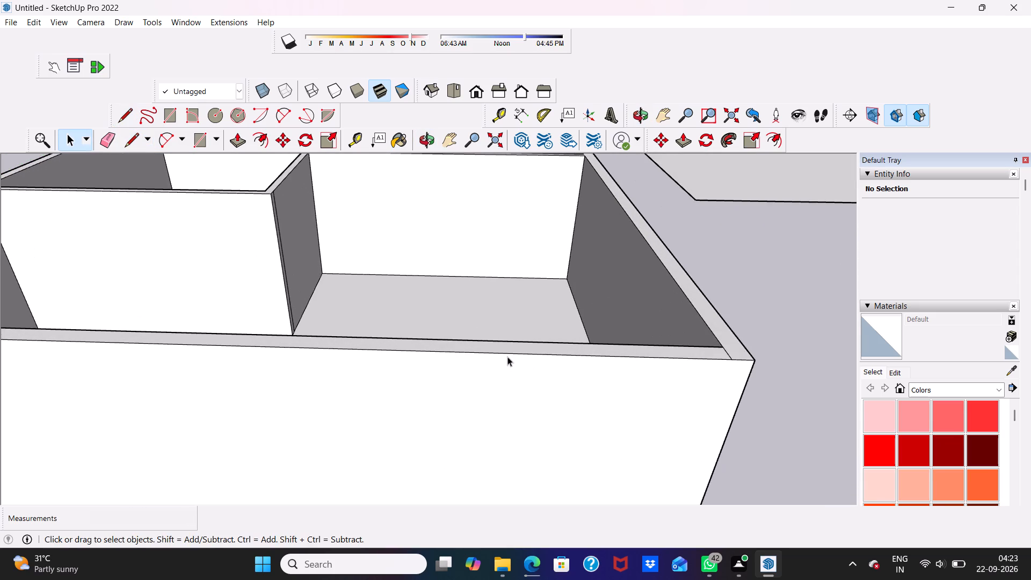
pyautogui.moveTo(507, 357); pyautogui.dragTo(517, 444, button='middle')
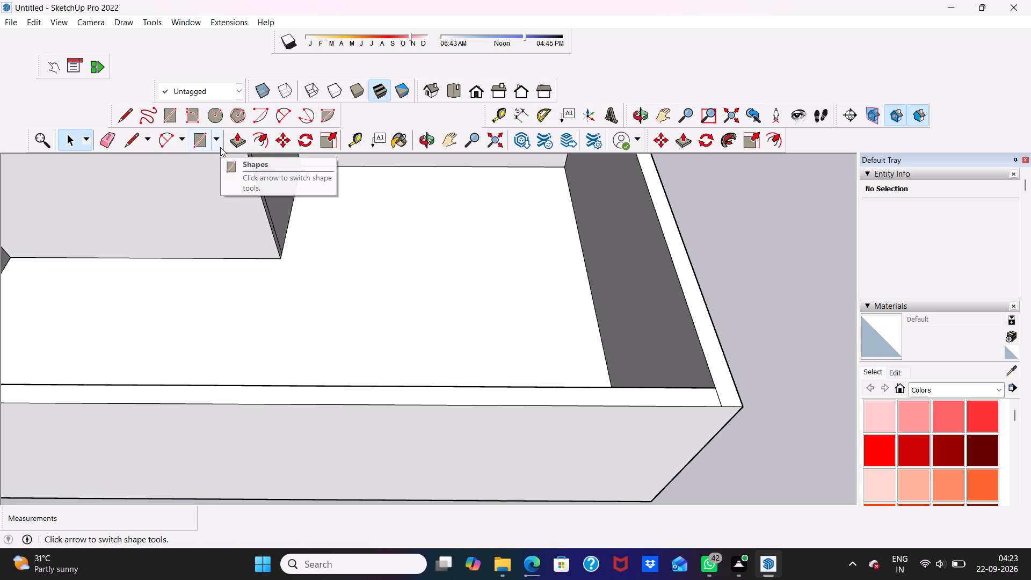
pyautogui.scroll(-1, 222, 148)
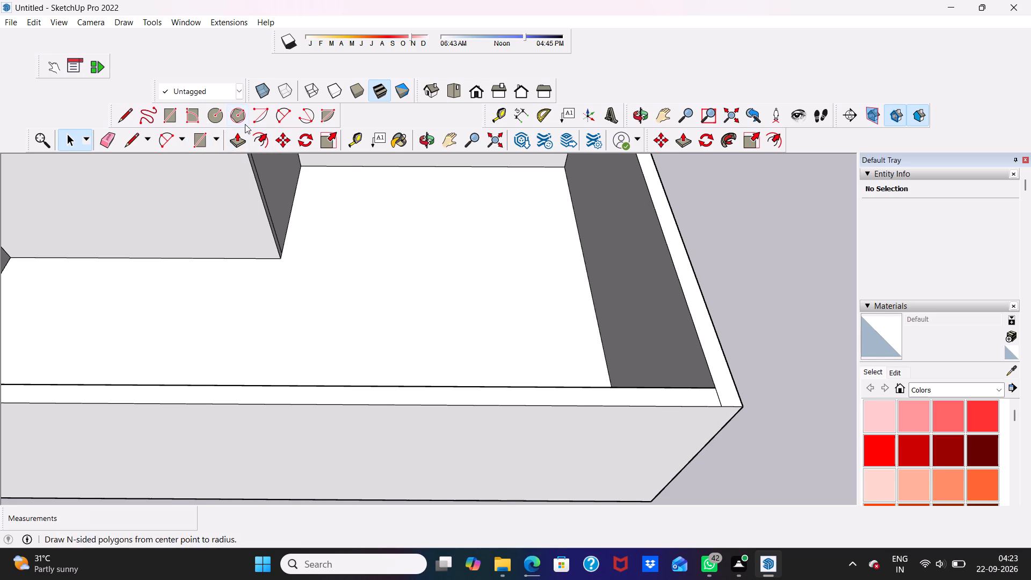
pyautogui.click(230, 137)
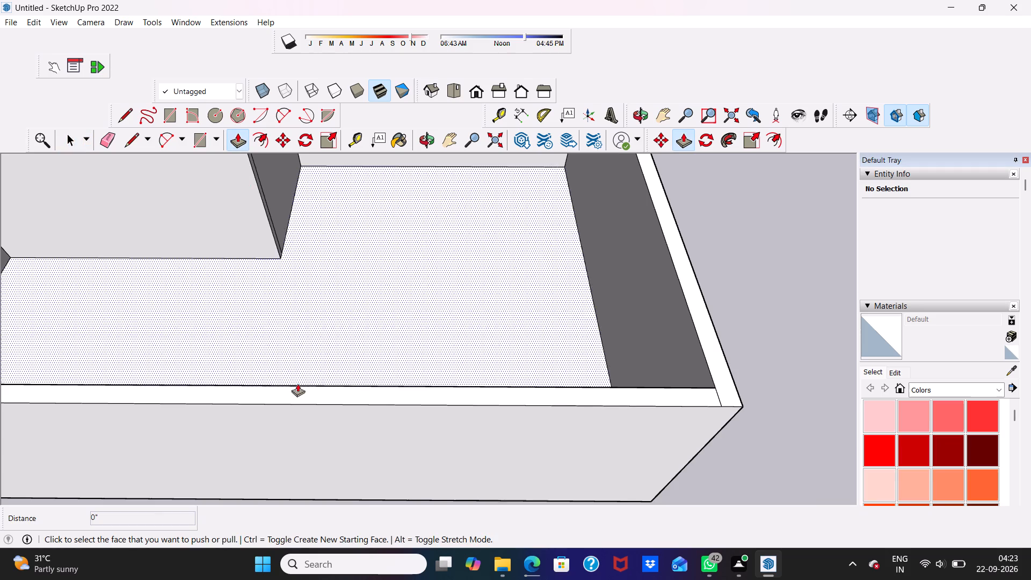
pyautogui.scroll(4, 300, 385)
pyautogui.moveTo(301, 389); pyautogui.dragTo(306, 410)
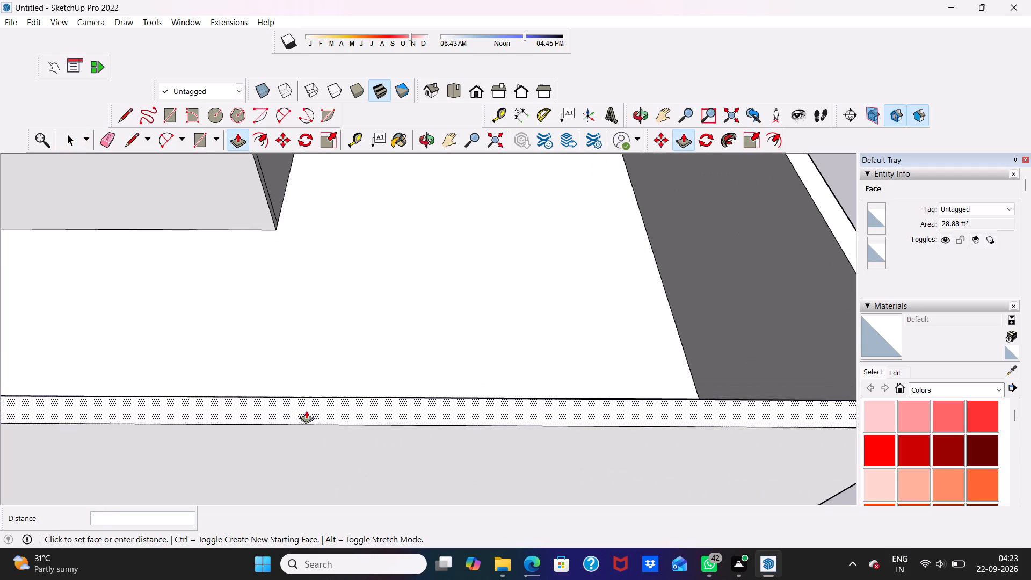
pyautogui.moveTo(306, 410); pyautogui.dragTo(308, 427)
pyautogui.scroll(-2, 300, 373)
pyautogui.scroll(1, 303, 371)
pyautogui.scroll(-9, 306, 369)
pyautogui.scroll(6, 162, 425)
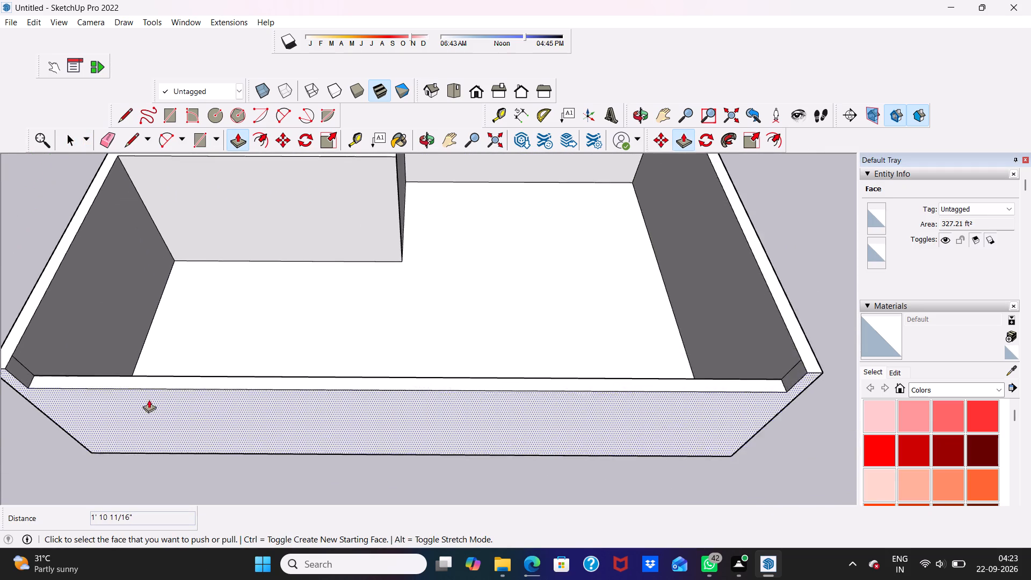
# Push/Pull the front wall's lowered top face down by about a further 4' 3".
pyautogui.scroll(6, 144, 385)
pyautogui.moveTo(137, 376); pyautogui.dragTo(150, 424)
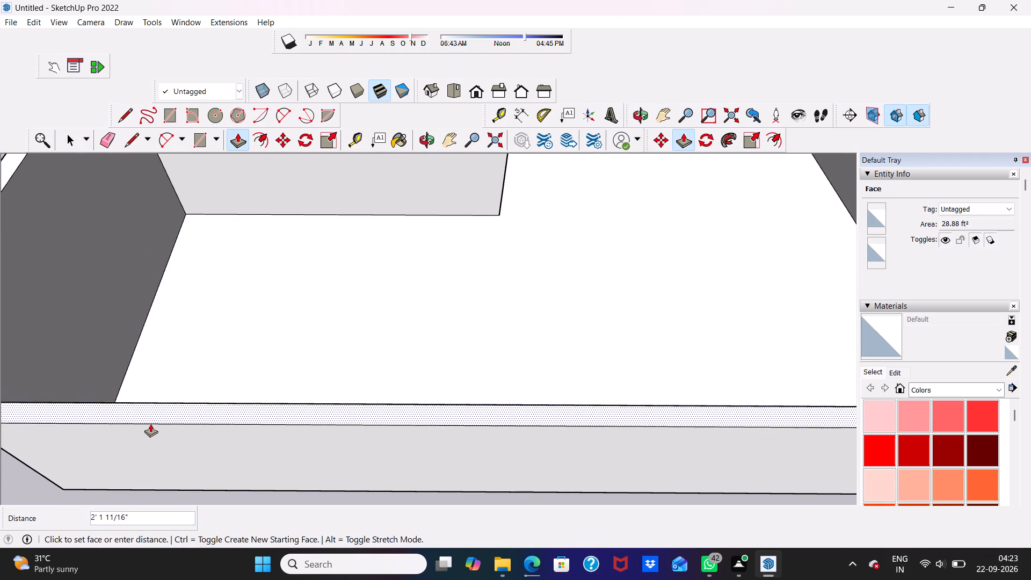
pyautogui.moveTo(150, 424); pyautogui.dragTo(166, 455)
pyautogui.scroll(-5, 181, 423)
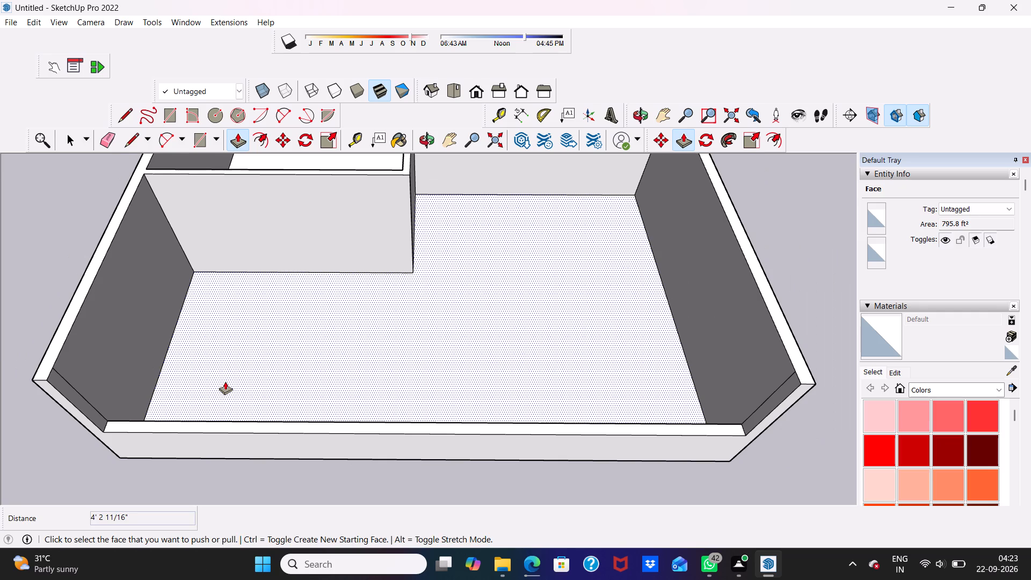
pyautogui.press('space')
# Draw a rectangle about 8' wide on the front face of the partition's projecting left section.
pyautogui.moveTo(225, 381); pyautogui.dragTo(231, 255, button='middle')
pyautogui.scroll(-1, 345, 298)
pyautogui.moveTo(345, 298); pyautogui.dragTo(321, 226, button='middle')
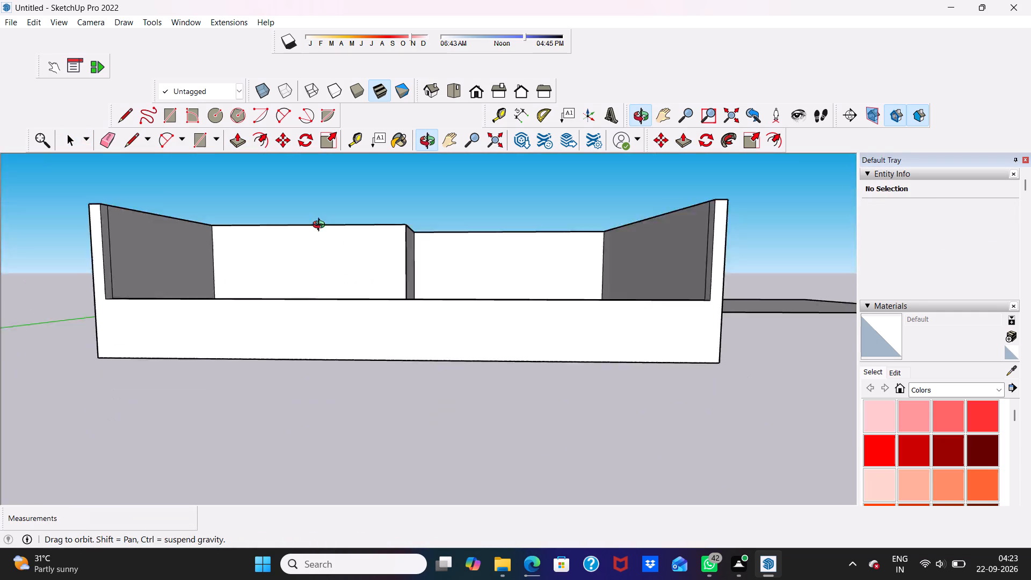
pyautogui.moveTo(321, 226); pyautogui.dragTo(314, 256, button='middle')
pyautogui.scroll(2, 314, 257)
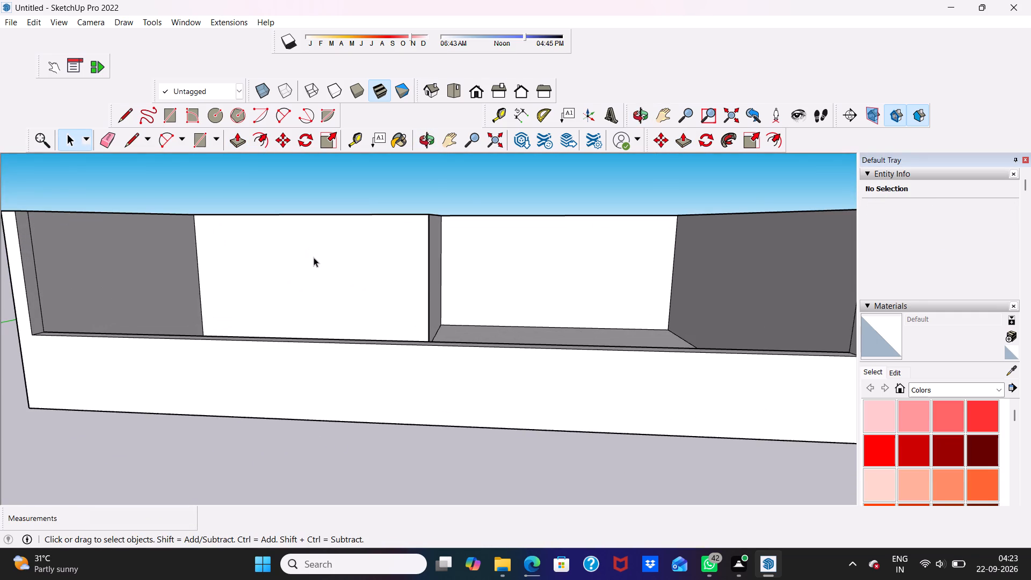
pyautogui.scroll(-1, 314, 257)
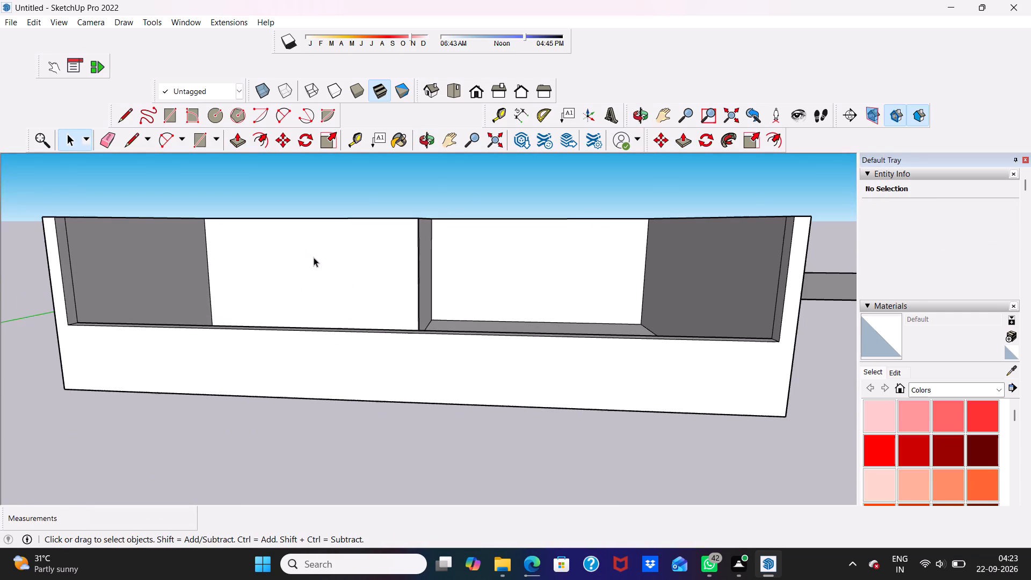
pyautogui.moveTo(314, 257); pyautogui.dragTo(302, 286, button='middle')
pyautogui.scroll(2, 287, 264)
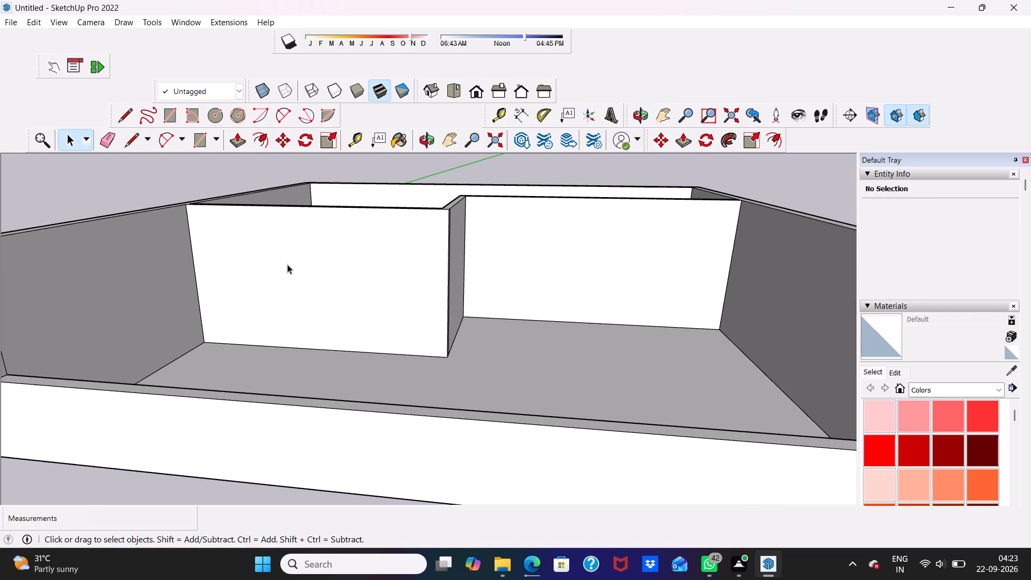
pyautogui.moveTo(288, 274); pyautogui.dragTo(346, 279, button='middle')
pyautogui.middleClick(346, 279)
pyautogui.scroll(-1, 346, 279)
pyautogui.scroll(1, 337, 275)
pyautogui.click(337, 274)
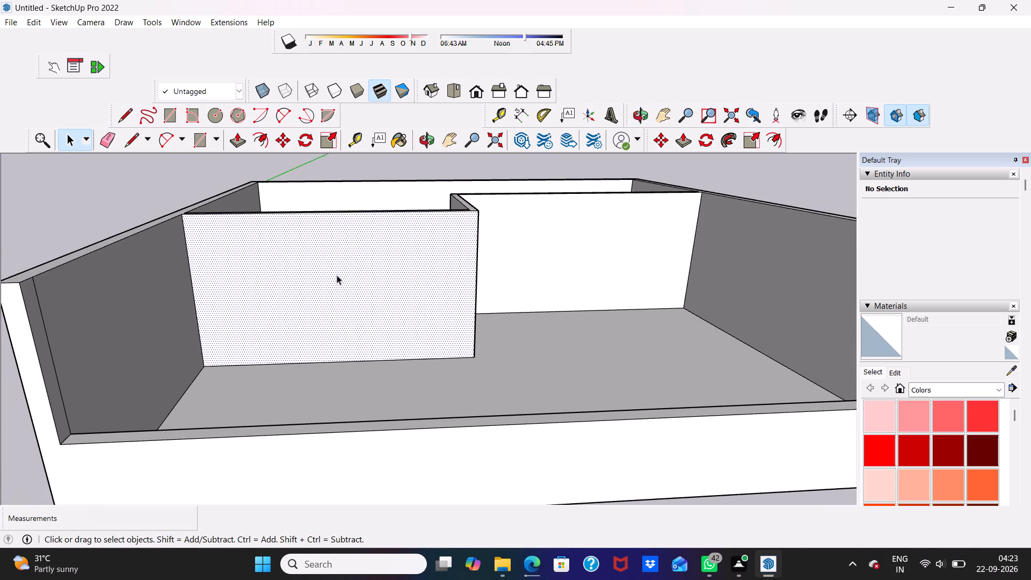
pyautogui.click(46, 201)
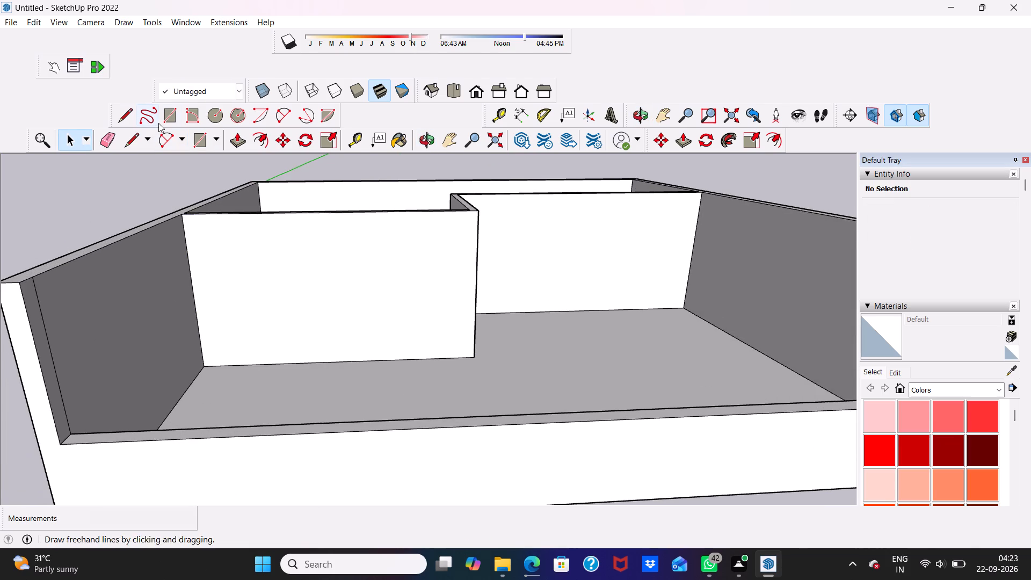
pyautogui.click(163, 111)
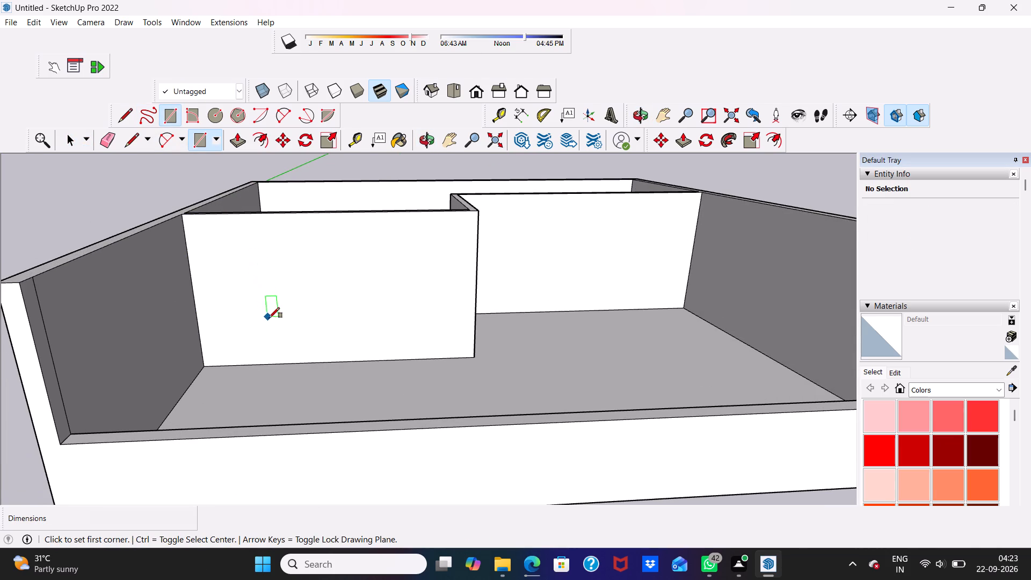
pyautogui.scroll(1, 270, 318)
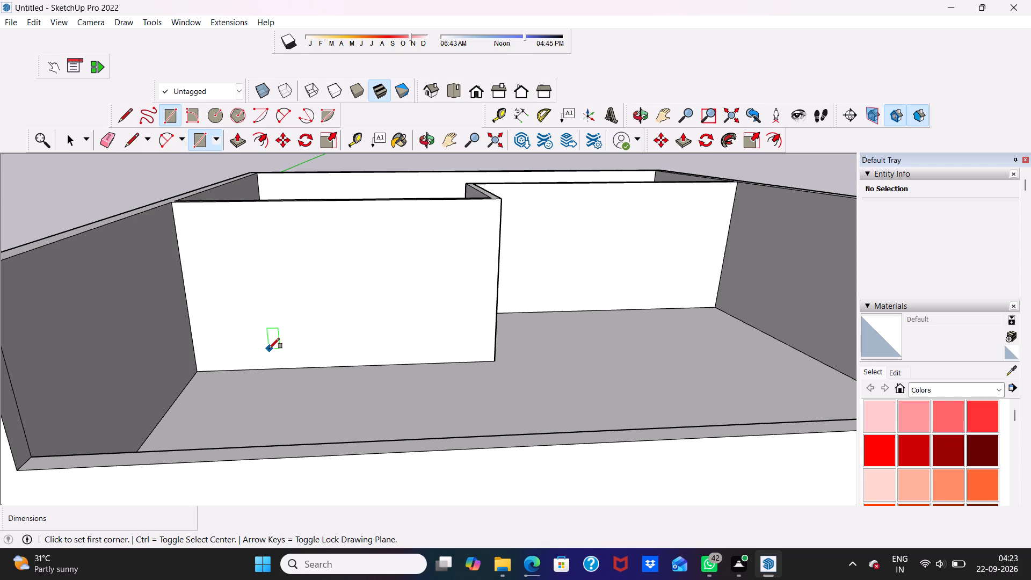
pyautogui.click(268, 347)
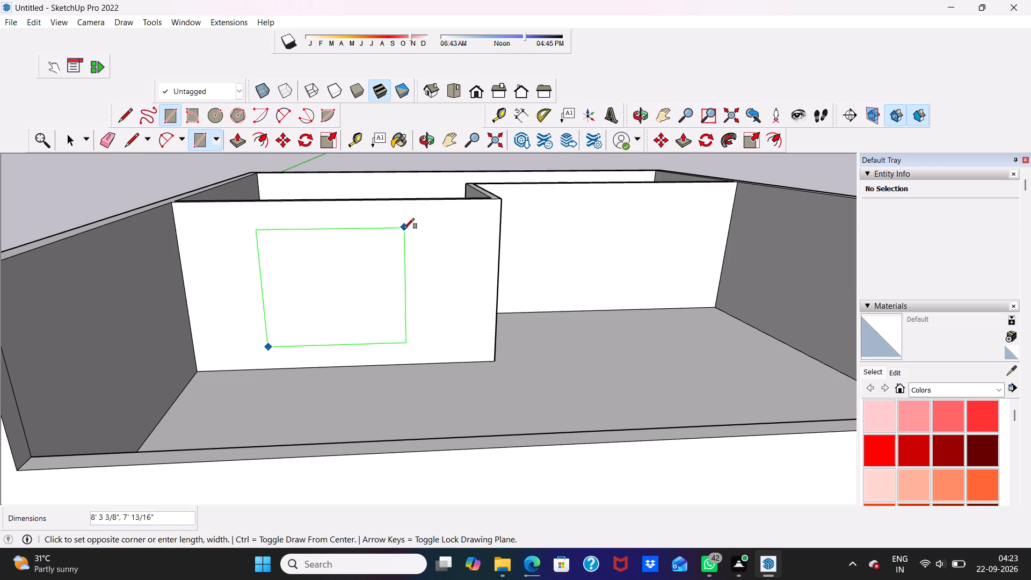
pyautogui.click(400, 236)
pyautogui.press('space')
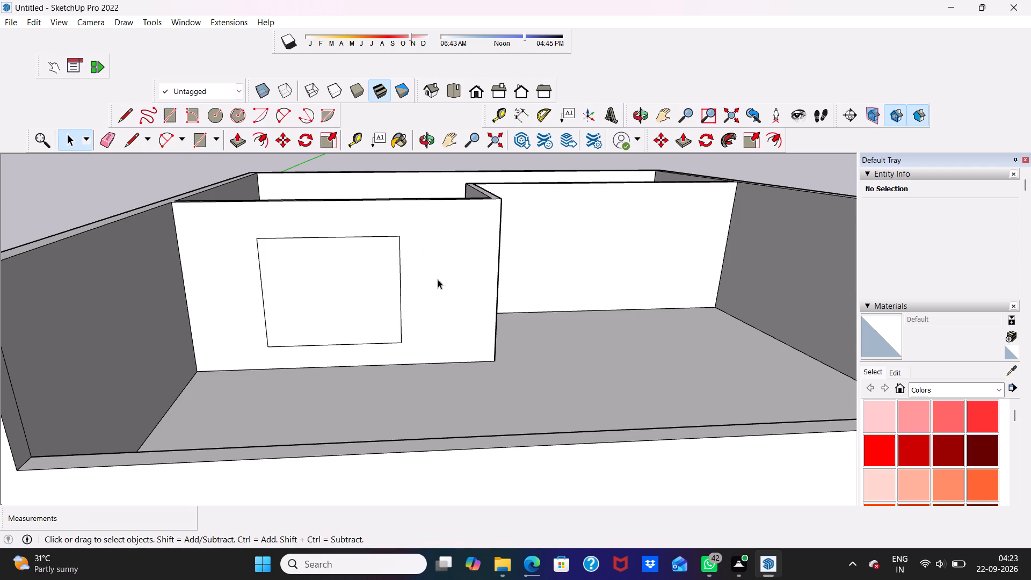
# Examine the partition's rectangle and the lowered front wall from several angles.
pyautogui.scroll(-1, 362, 300)
pyautogui.moveTo(362, 300); pyautogui.dragTo(363, 312, button='middle')
pyautogui.middleClick(363, 312)
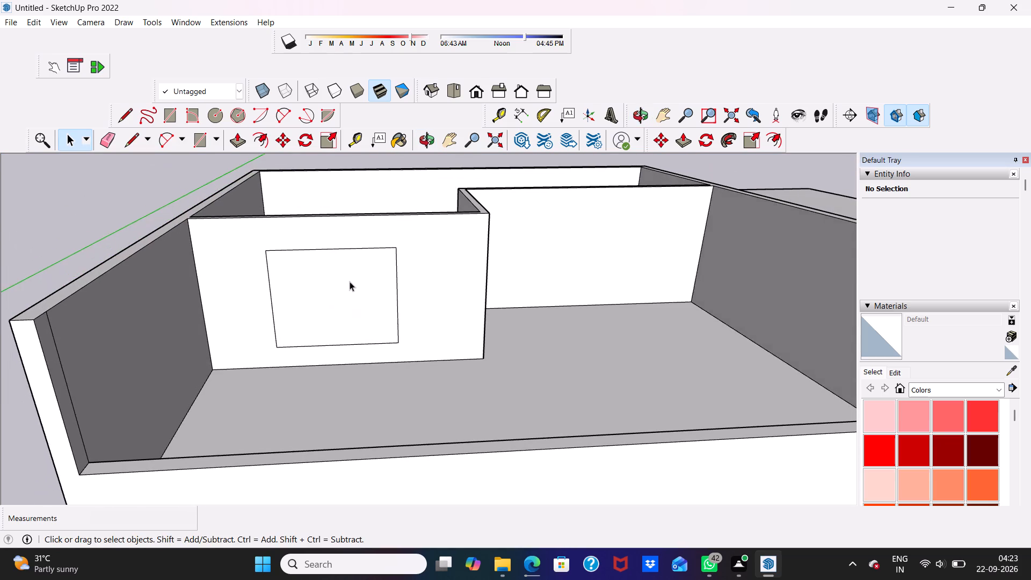
pyautogui.scroll(5, 347, 278)
pyautogui.scroll(-2, 347, 278)
pyautogui.scroll(-4, 435, 284)
pyautogui.moveTo(437, 283); pyautogui.dragTo(494, 261, button='middle')
pyautogui.middleClick(494, 261)
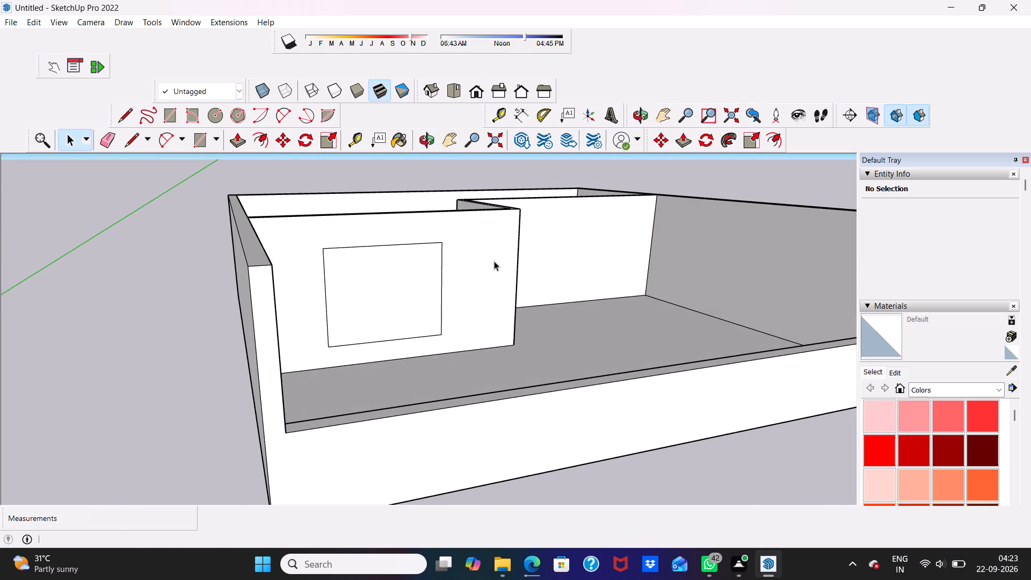
pyautogui.scroll(-3, 498, 237)
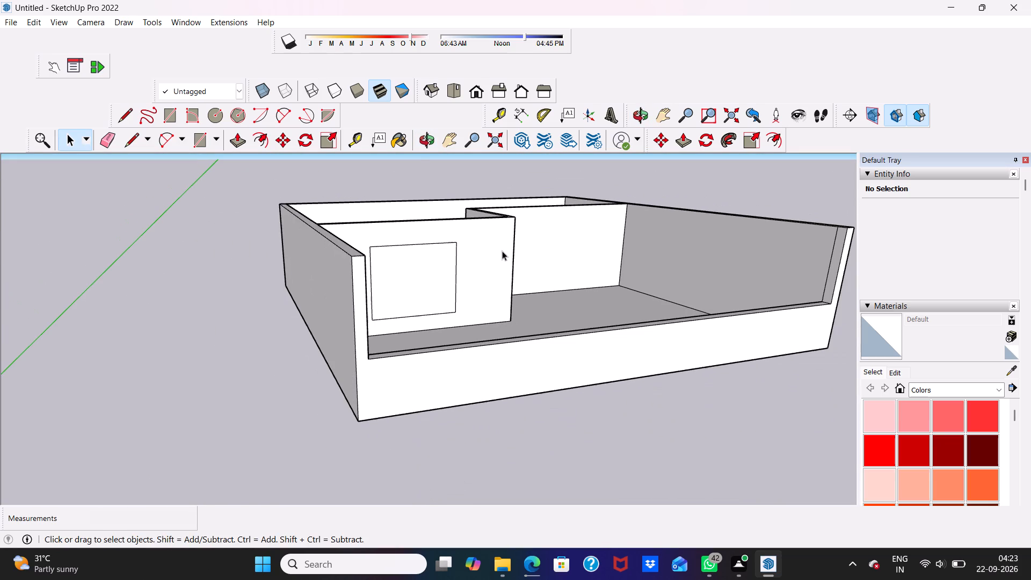
pyautogui.moveTo(511, 256); pyautogui.dragTo(469, 216, button='middle')
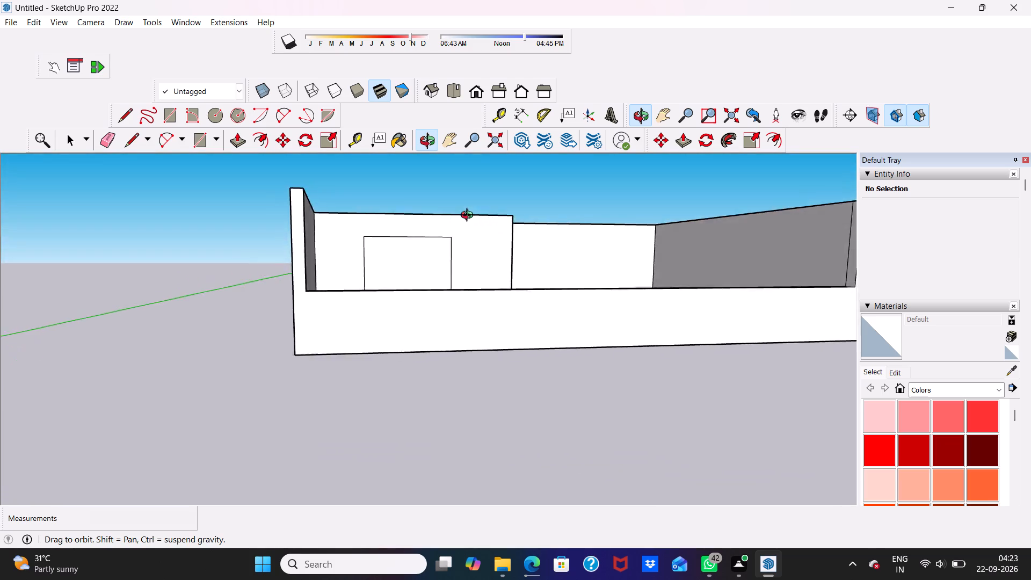
pyautogui.moveTo(469, 216); pyautogui.dragTo(403, 267, button='middle')
pyautogui.scroll(4, 394, 287)
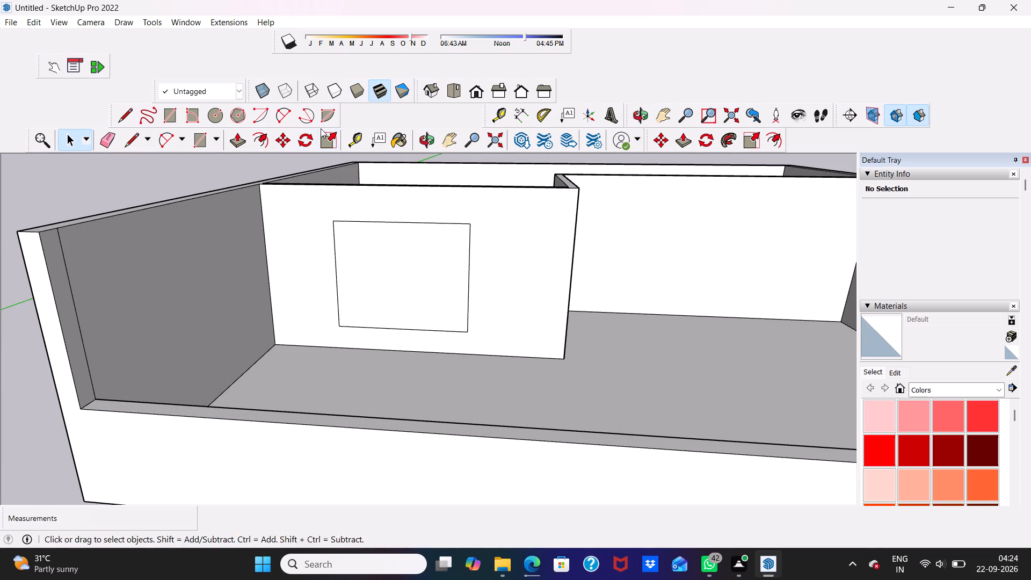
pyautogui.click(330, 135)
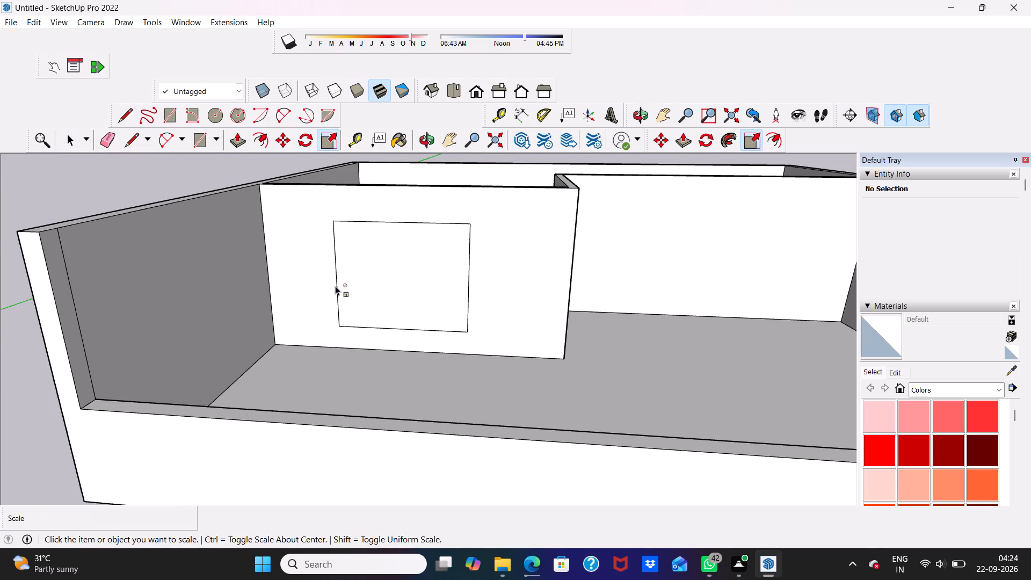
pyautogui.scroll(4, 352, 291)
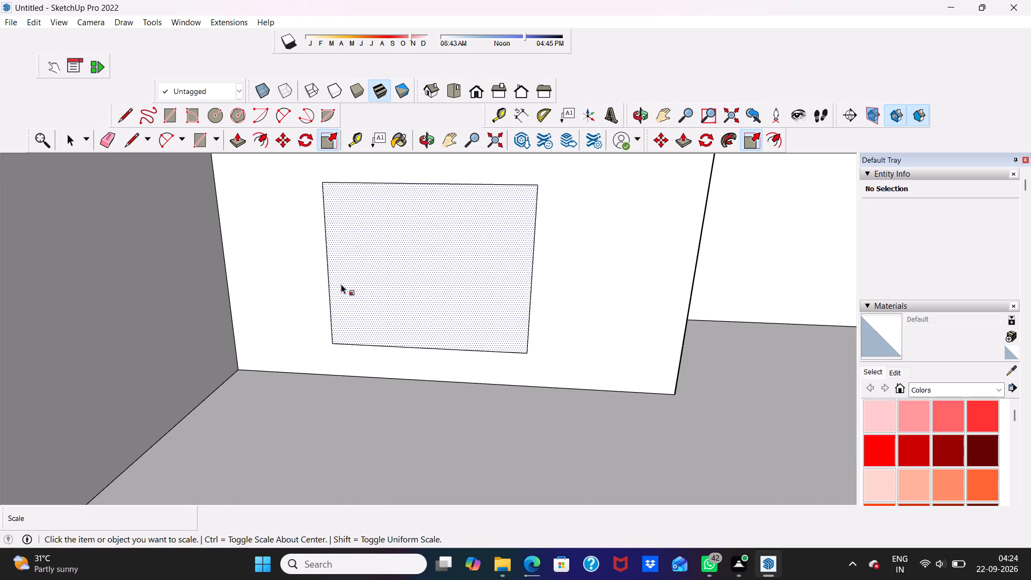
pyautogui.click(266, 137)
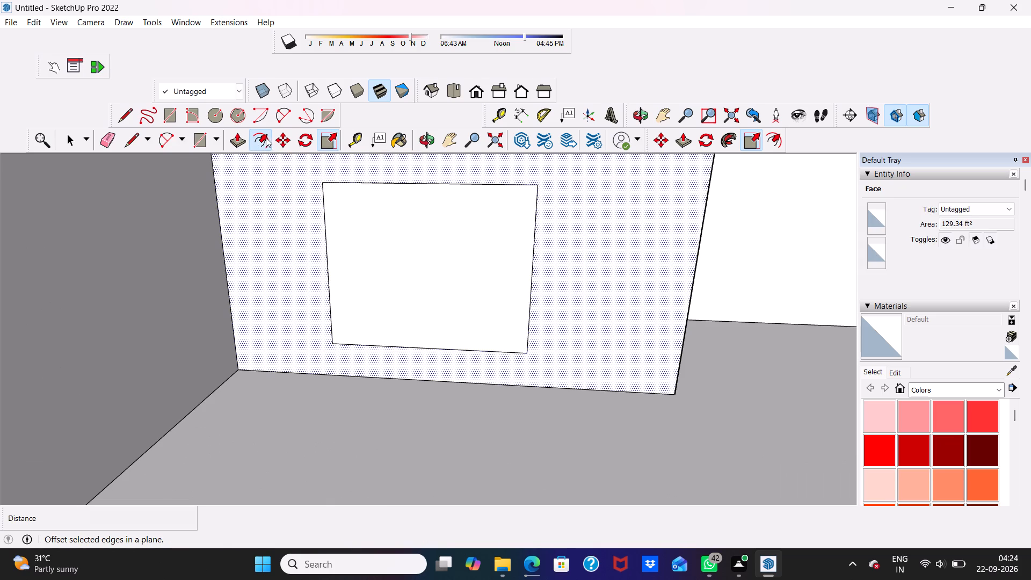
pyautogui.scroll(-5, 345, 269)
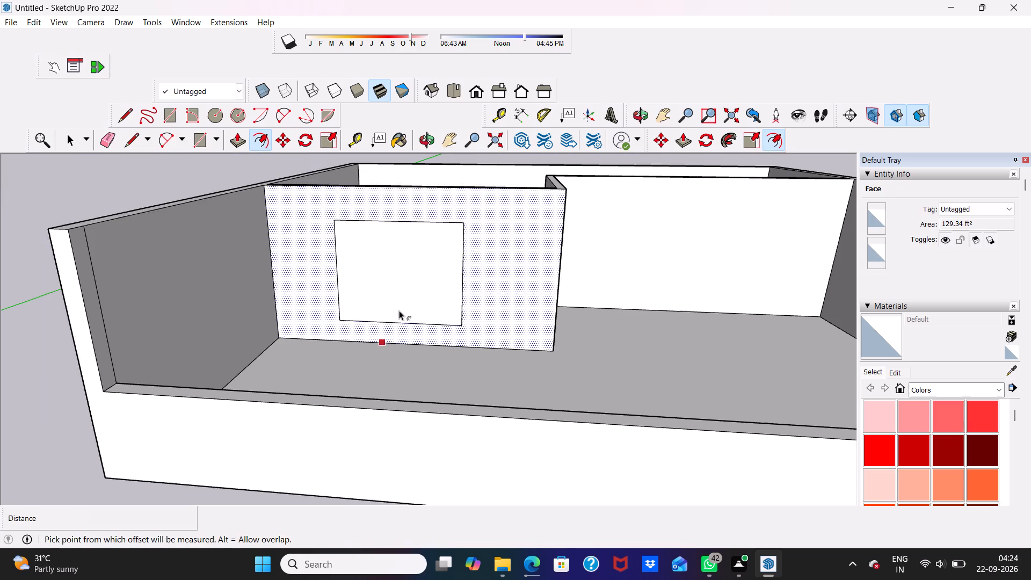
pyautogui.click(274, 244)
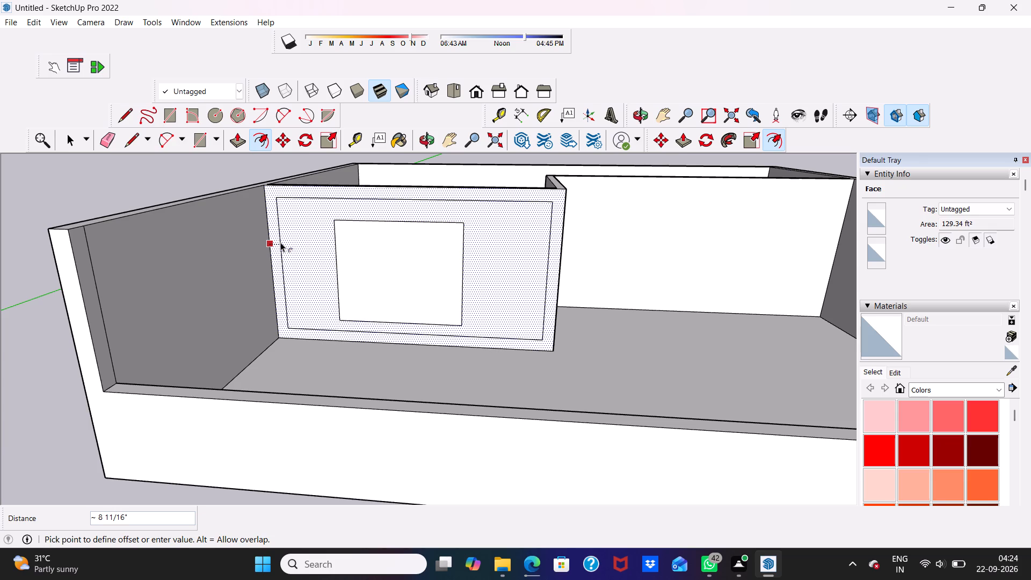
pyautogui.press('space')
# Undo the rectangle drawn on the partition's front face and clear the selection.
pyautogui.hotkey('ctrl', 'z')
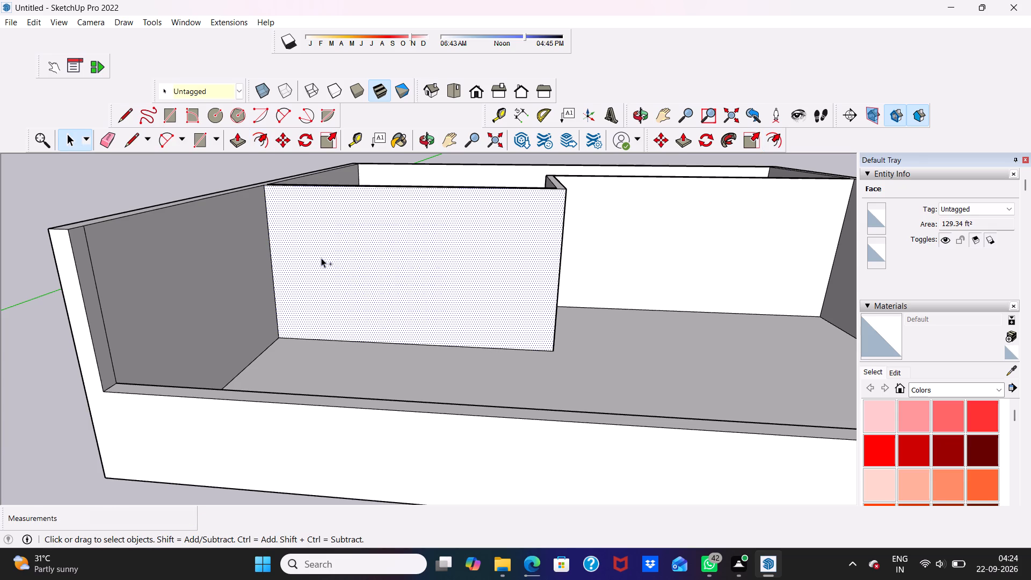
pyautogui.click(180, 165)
# Draw a window rectangle about 8' 4" wide by 5' 11" high on the partition's projecting left section.
pyautogui.scroll(2, 369, 247)
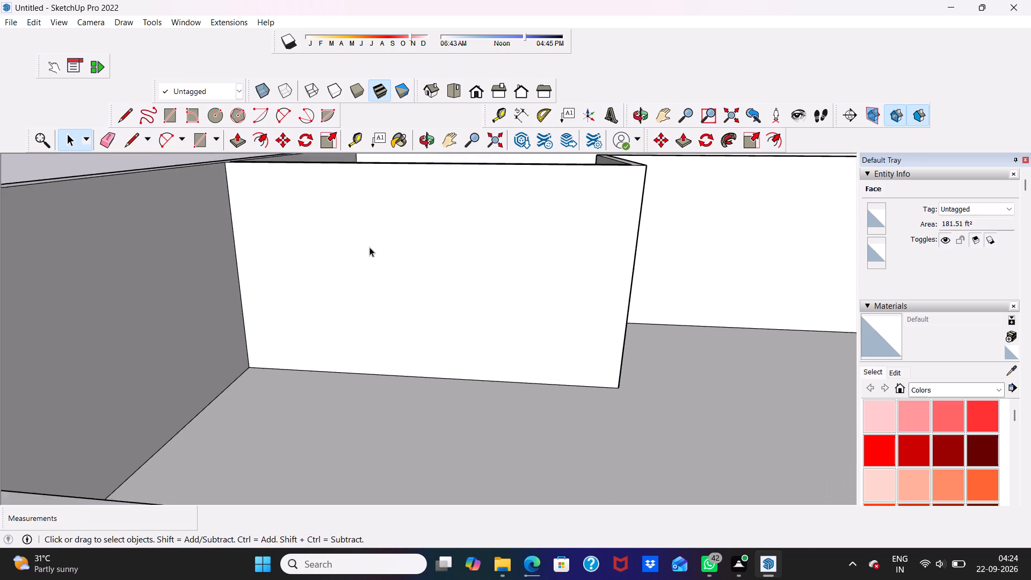
pyautogui.scroll(2, 369, 247)
pyautogui.click(195, 114)
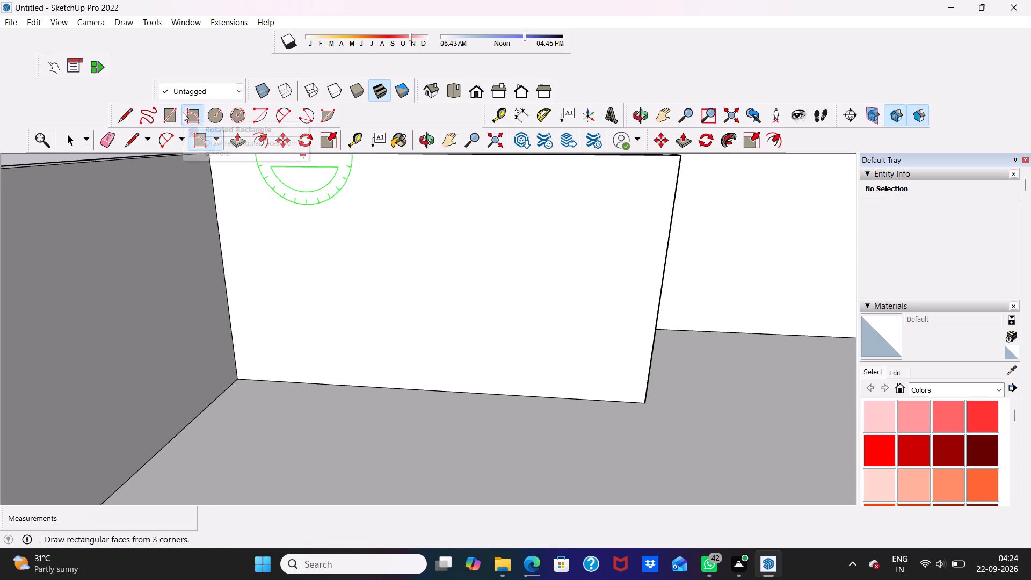
pyautogui.click(166, 111)
pyautogui.scroll(-5, 335, 285)
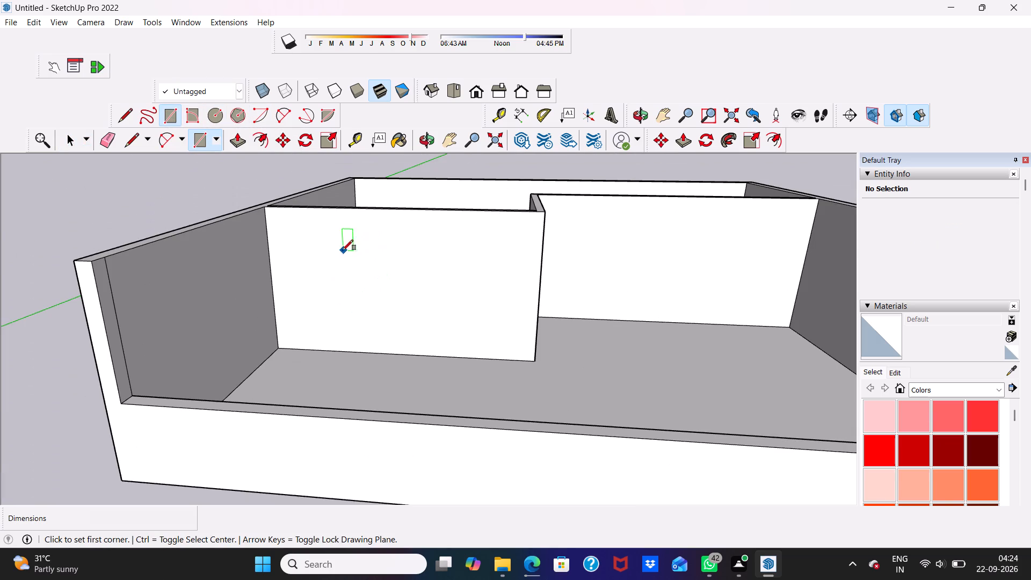
pyautogui.click(329, 244)
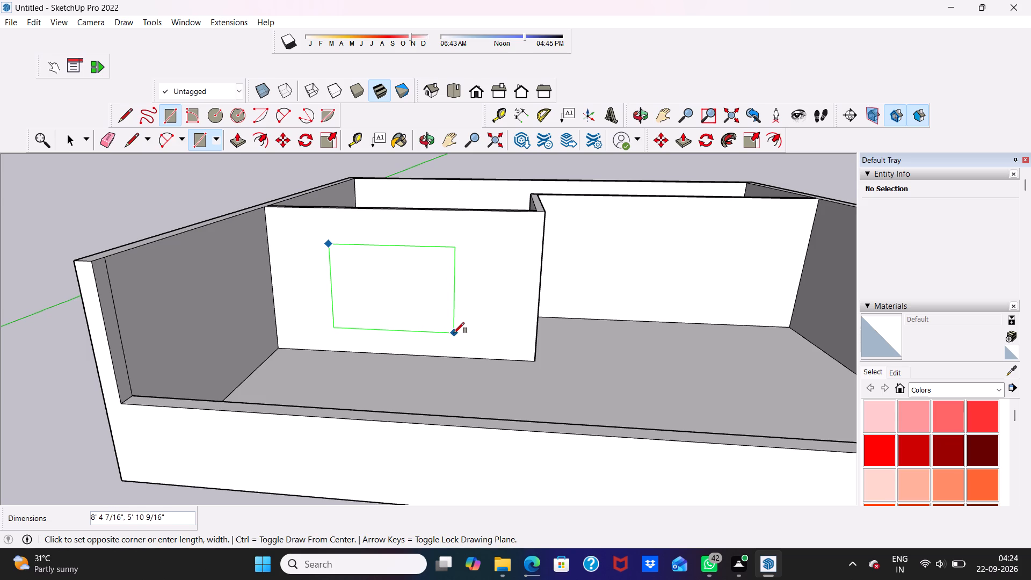
pyautogui.click(454, 333)
pyautogui.click(519, 293)
pyautogui.press('space')
pyautogui.moveTo(487, 276); pyautogui.dragTo(505, 223, button='middle')
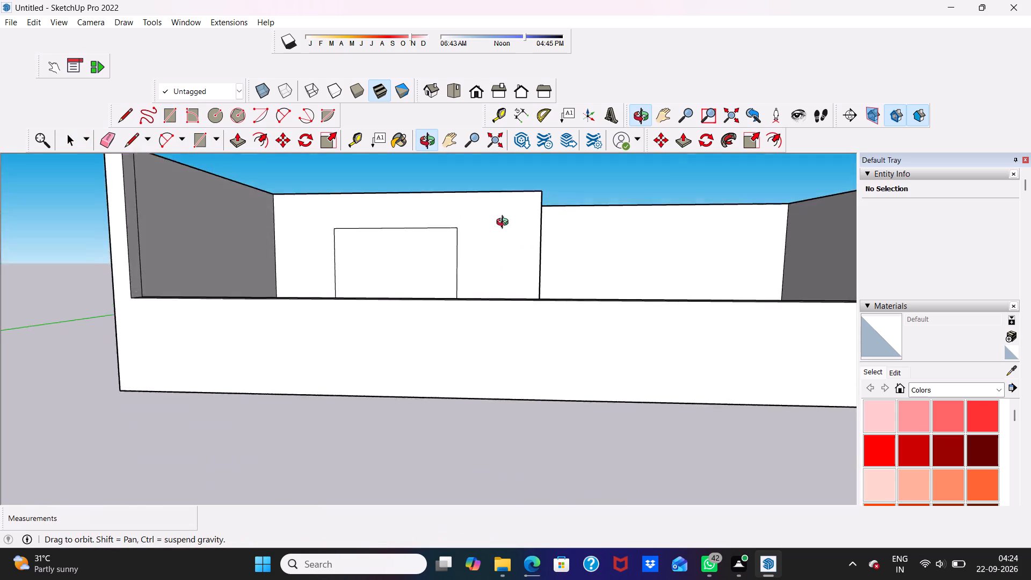
# Offset the window rectangle on the partition's projecting section outward by about 1' 4 7/8".
pyautogui.moveTo(505, 223); pyautogui.dragTo(507, 312, button='middle')
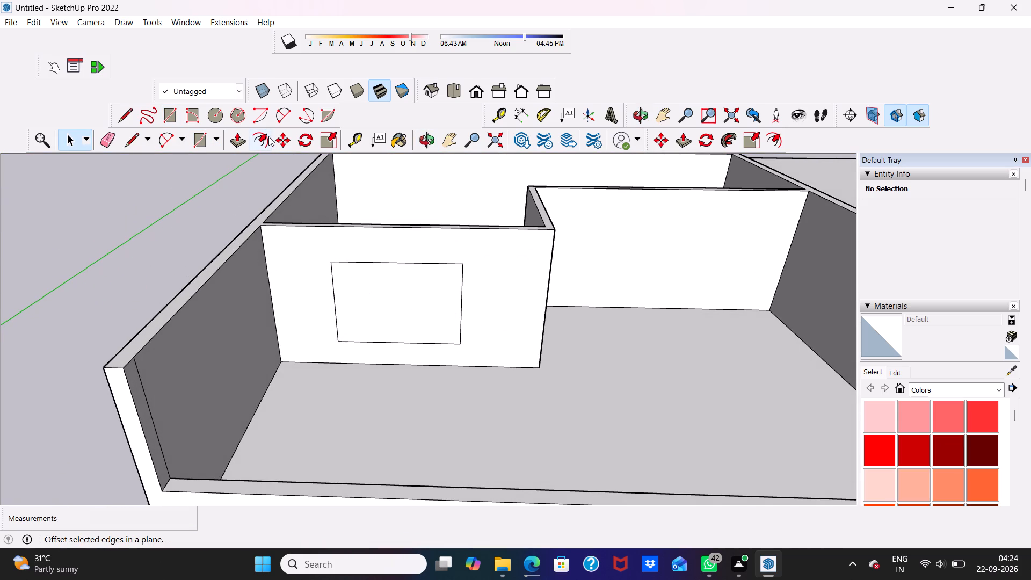
pyautogui.click(263, 137)
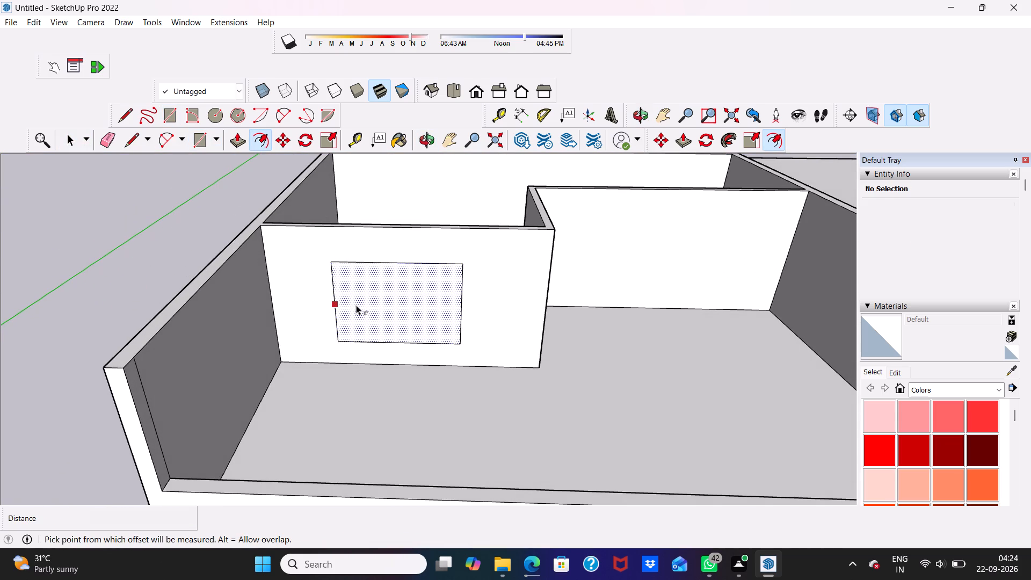
pyautogui.click(356, 305)
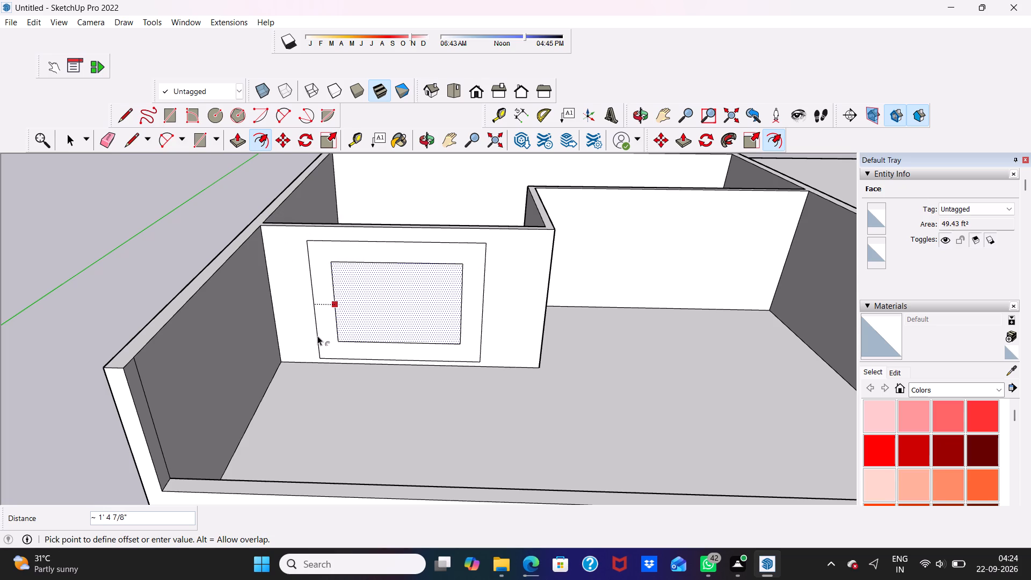
pyautogui.click(317, 336)
# Offset the outer rectangle around the window inward by about 1 7/8" to form a thin border.
pyautogui.scroll(4, 315, 323)
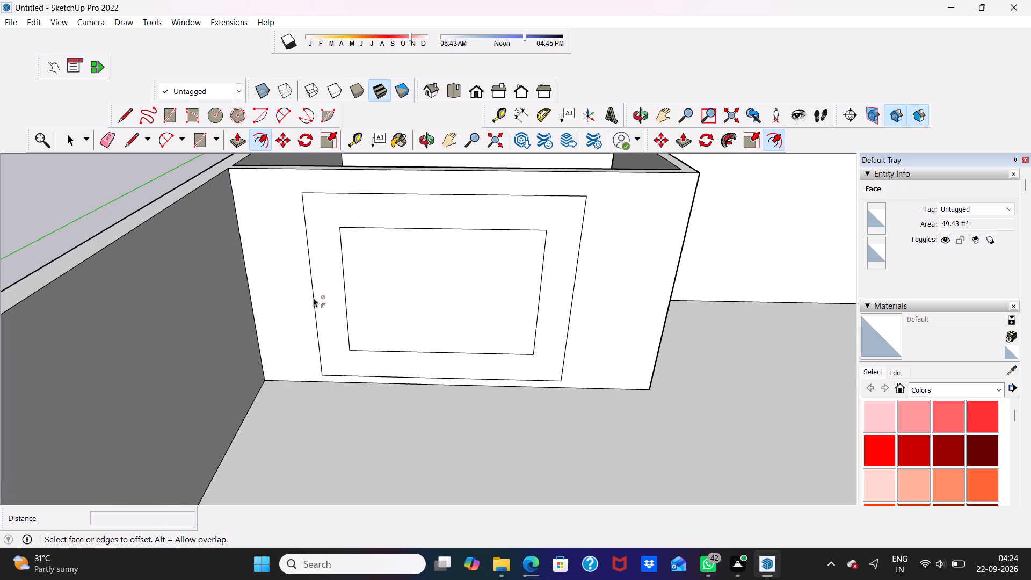
pyautogui.click(323, 303)
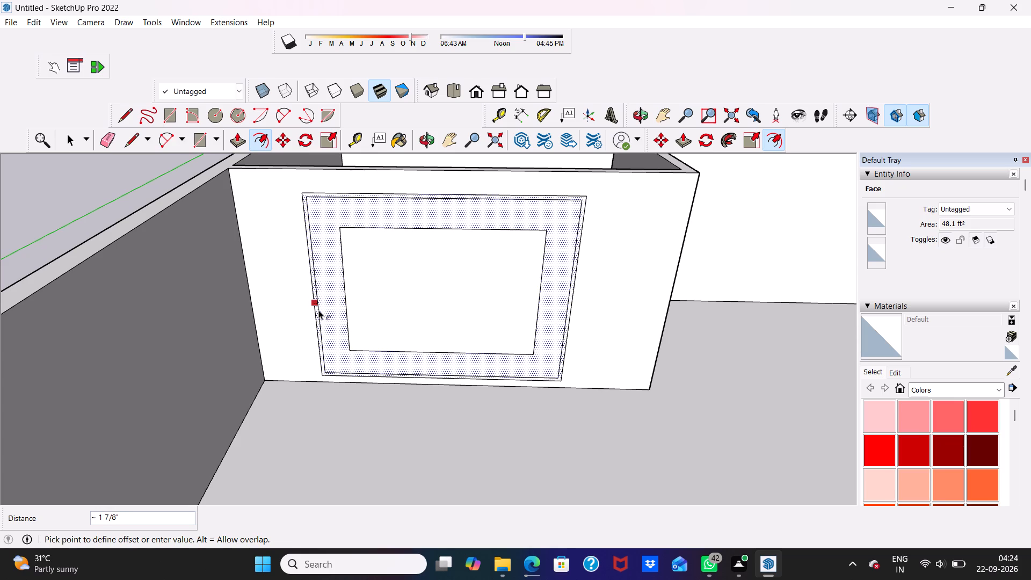
pyautogui.click(320, 309)
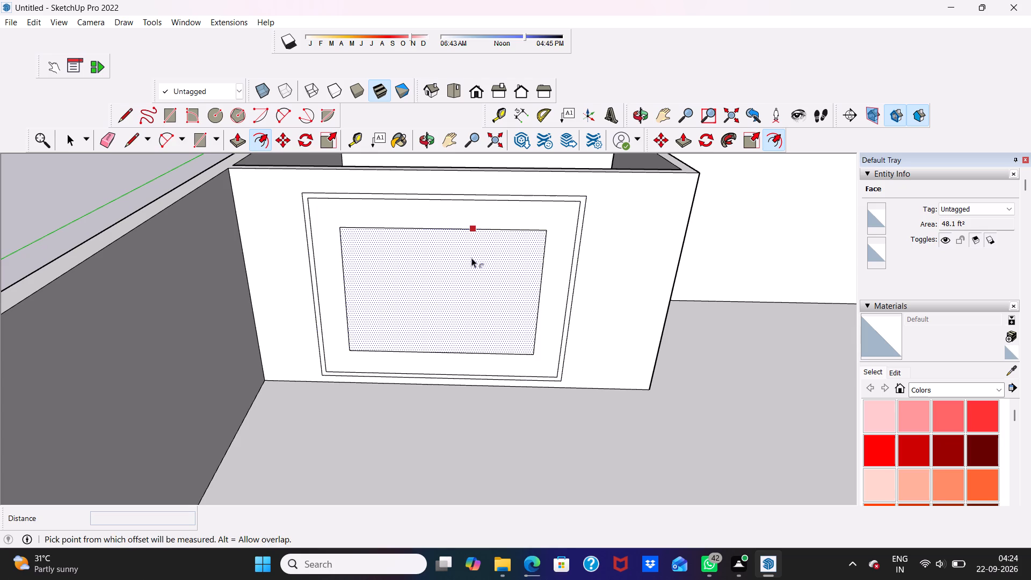
# Offset the inner window rectangle inward by 6" to outline the window frame.
pyautogui.scroll(1, 395, 270)
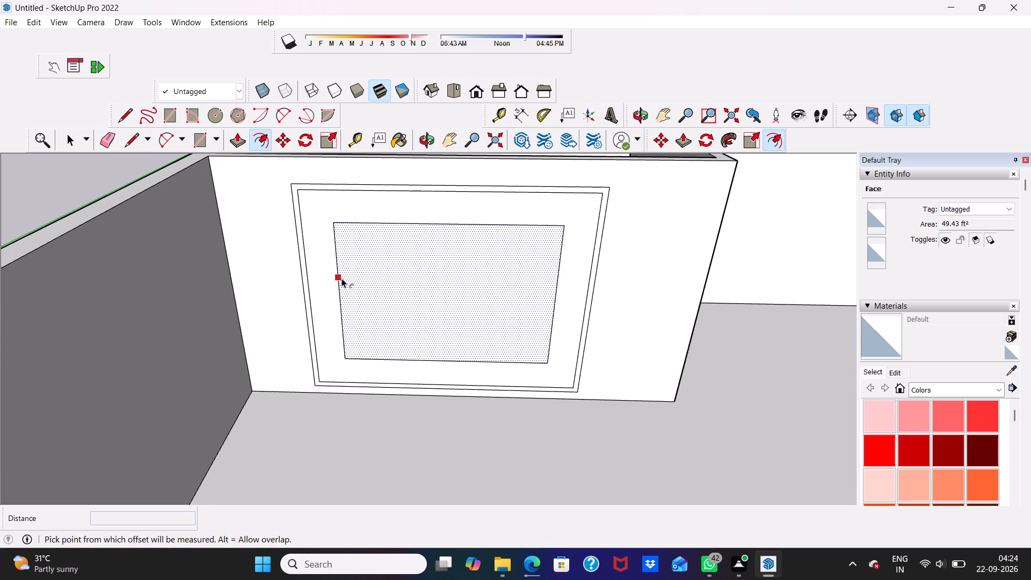
pyautogui.click(342, 278)
pyautogui.write('6"')
pyautogui.press('Return')
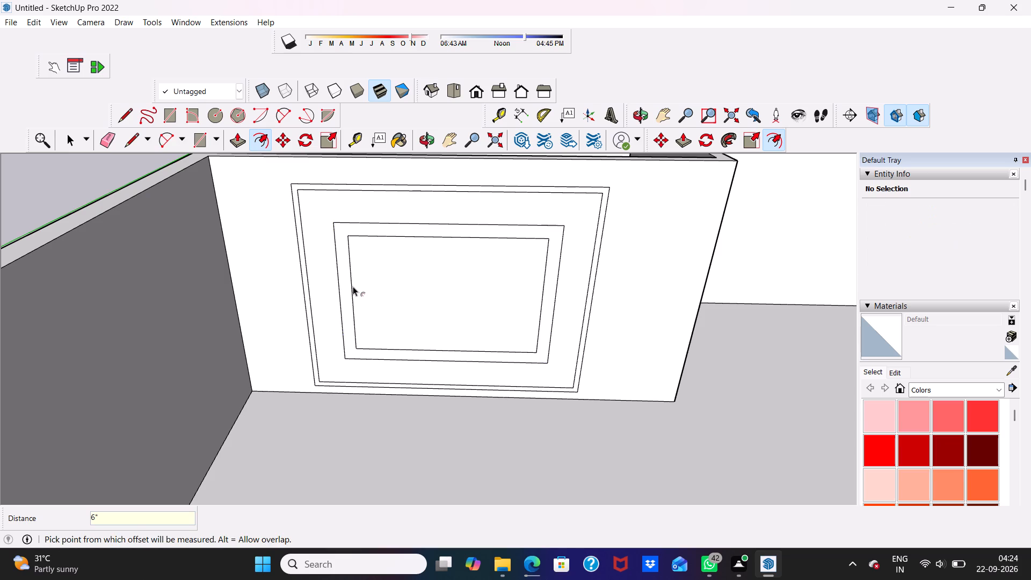
# Examine the window's frame outlines and the whole floor from several angles, with the selection cleared.
pyautogui.scroll(-1, 353, 293)
pyautogui.moveTo(360, 295); pyautogui.dragTo(325, 204, button='middle')
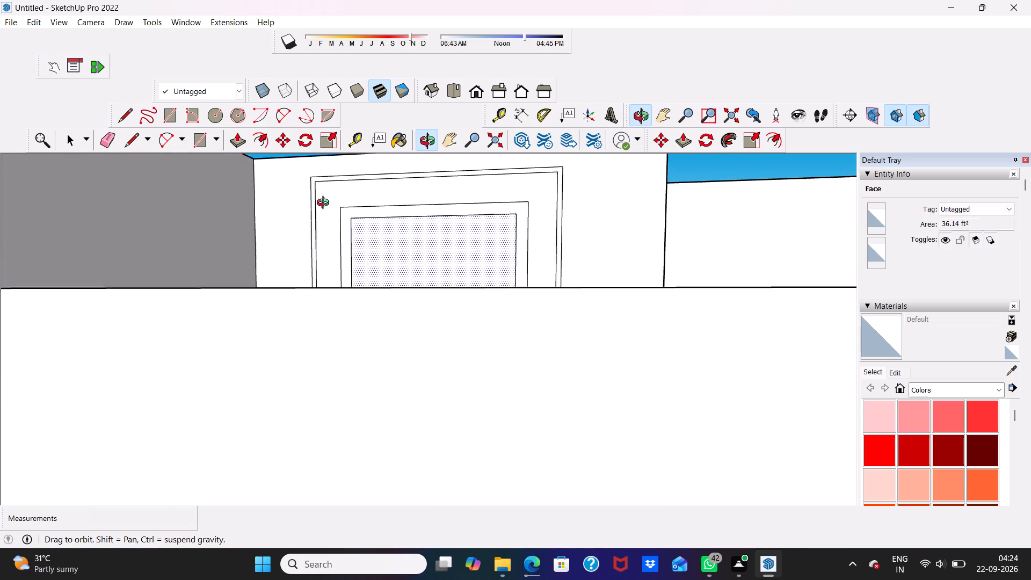
pyautogui.moveTo(325, 204); pyautogui.dragTo(347, 252, button='middle')
pyautogui.moveTo(354, 256); pyautogui.dragTo(363, 259, button='middle')
pyautogui.press('space')
pyautogui.scroll(-5, 225, 266)
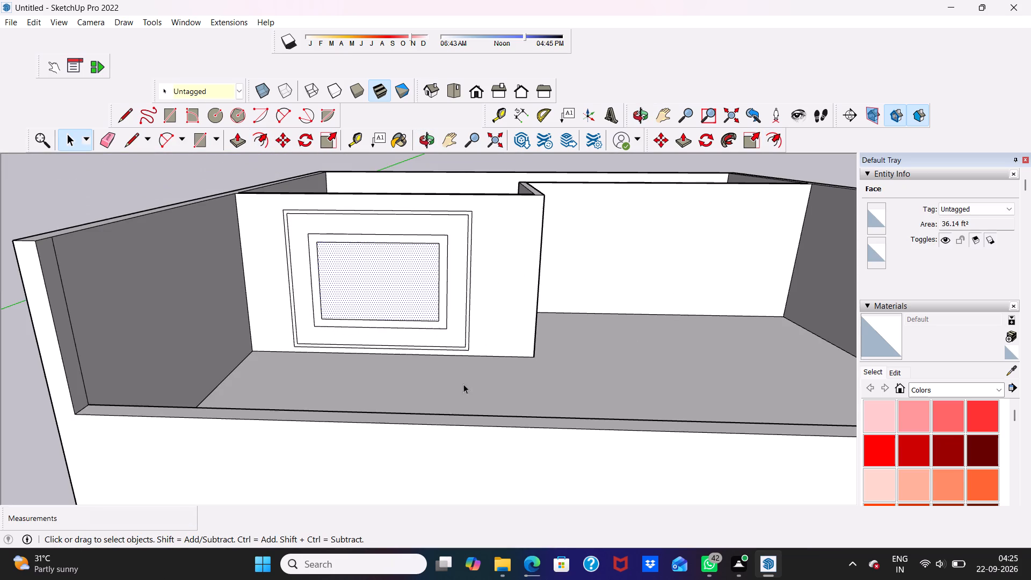
pyautogui.click(173, 172)
pyautogui.scroll(1, 262, 263)
pyautogui.scroll(-2, 286, 278)
pyautogui.moveTo(355, 285); pyautogui.dragTo(400, 236, button='middle')
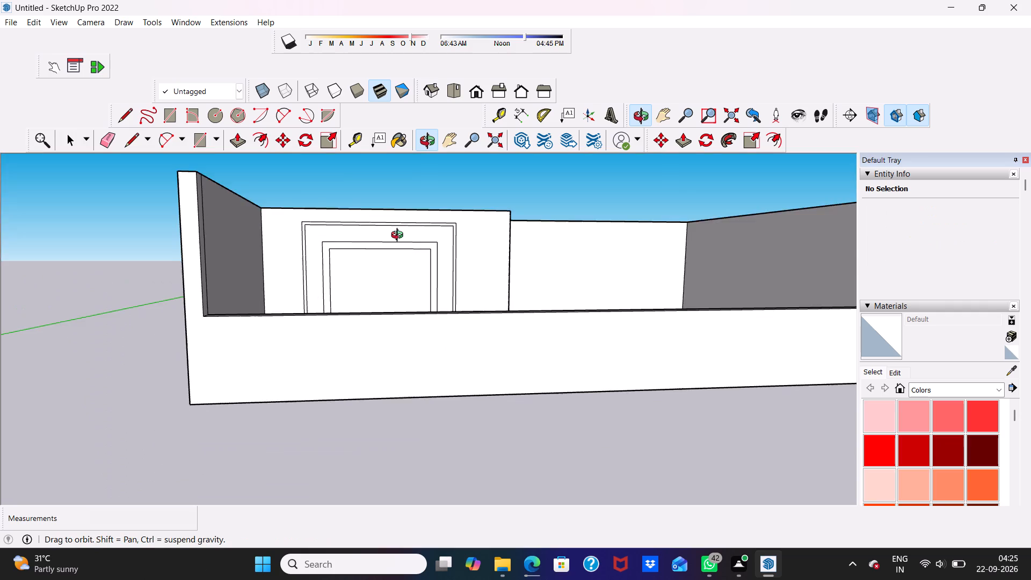
pyautogui.moveTo(400, 236); pyautogui.dragTo(352, 301, button='middle')
pyautogui.scroll(4, 353, 302)
pyautogui.scroll(-3, 353, 269)
pyautogui.scroll(2, 355, 272)
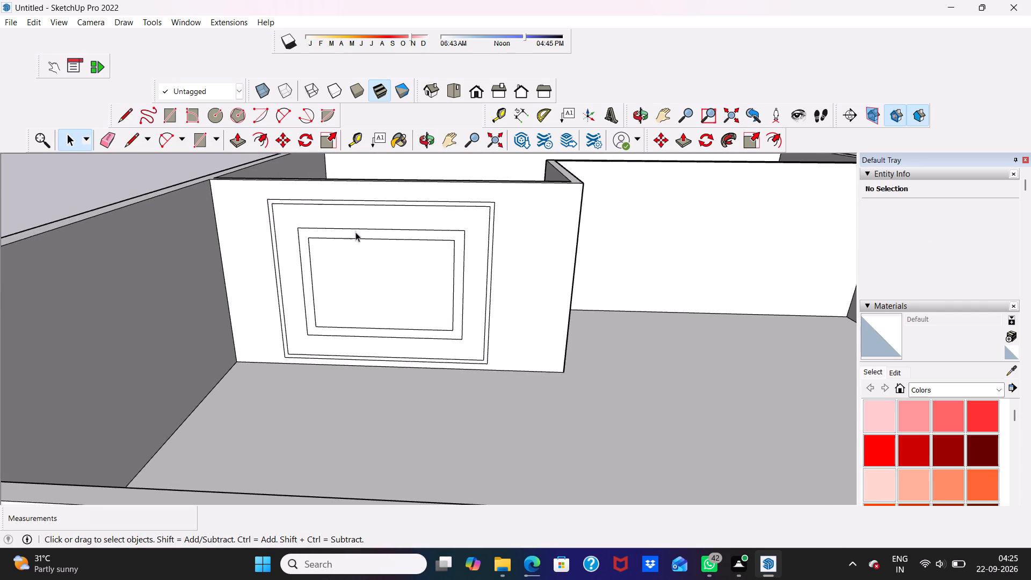
pyautogui.scroll(-2, 355, 231)
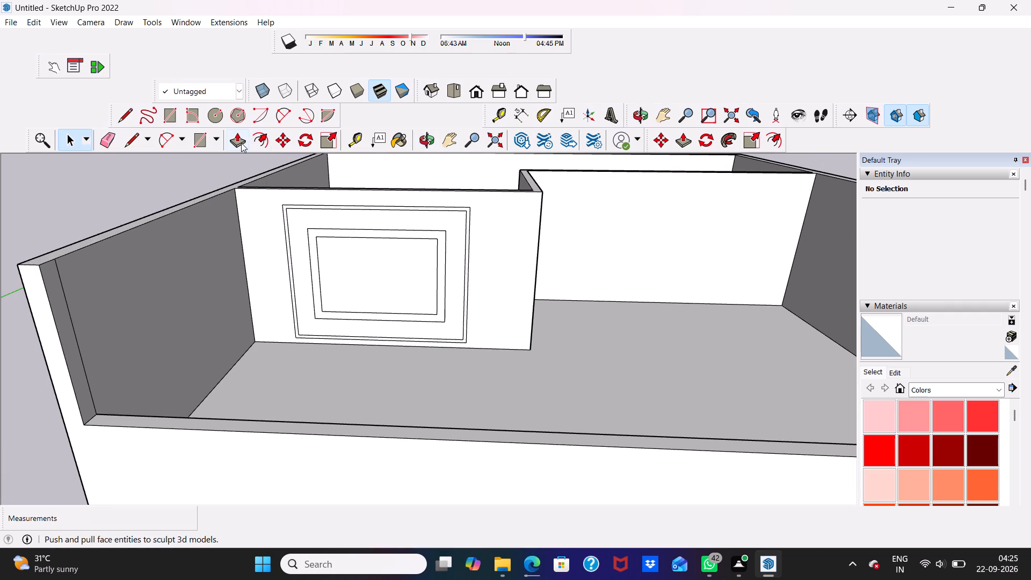
pyautogui.scroll(-3, 266, 238)
pyautogui.scroll(-3, 310, 266)
pyautogui.scroll(1, 385, 285)
pyautogui.scroll(-3, 385, 285)
pyautogui.middleClick(385, 285)
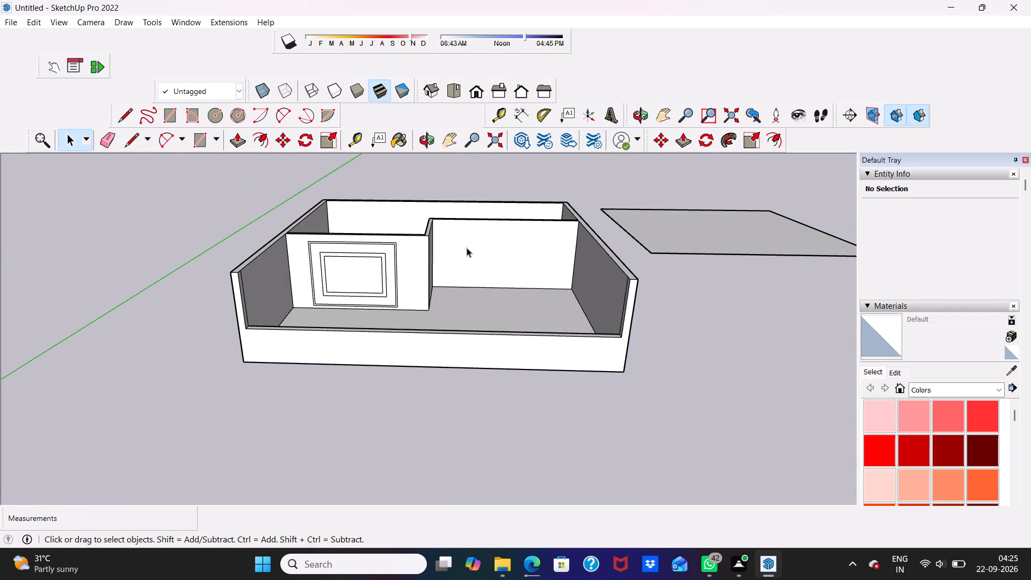
pyautogui.scroll(3, 467, 248)
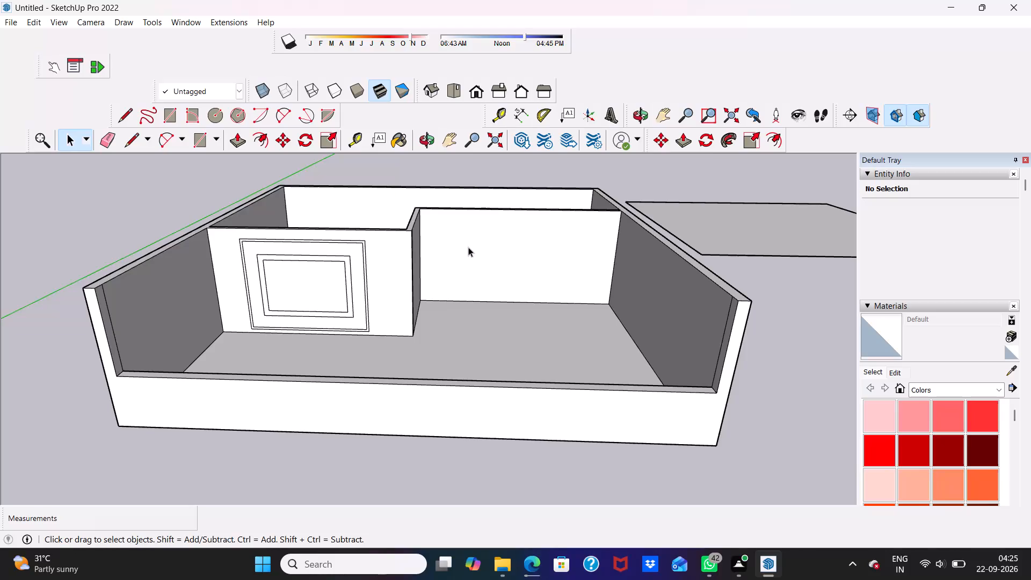
pyautogui.scroll(-6, 464, 260)
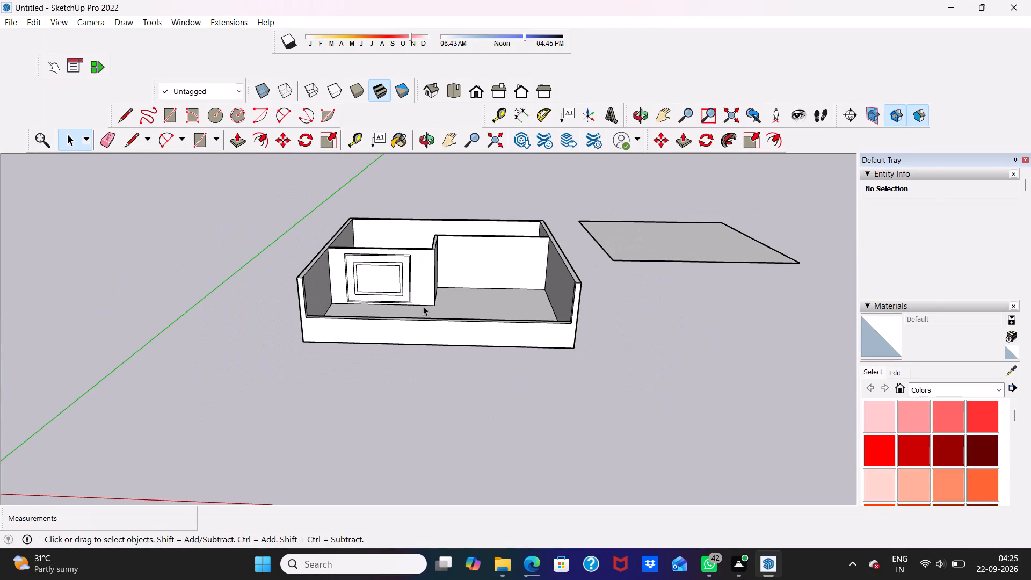
# Copy the whole walled floor straight up about 10' so its front bottom corner sits on the wall top.
pyautogui.moveTo(423, 306); pyautogui.dragTo(408, 394, button='middle')
pyautogui.tripleClick(421, 347)
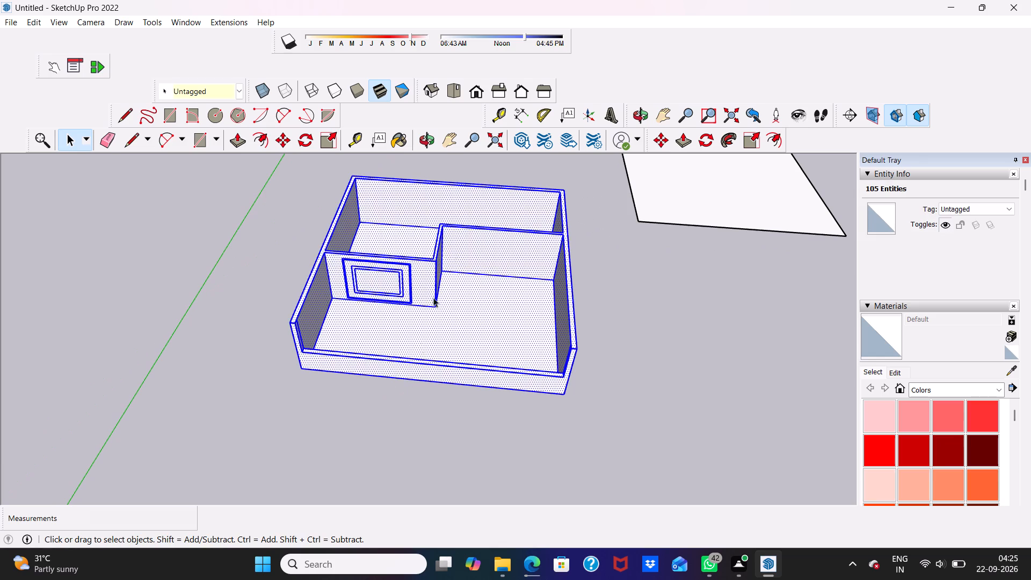
pyautogui.click(279, 139)
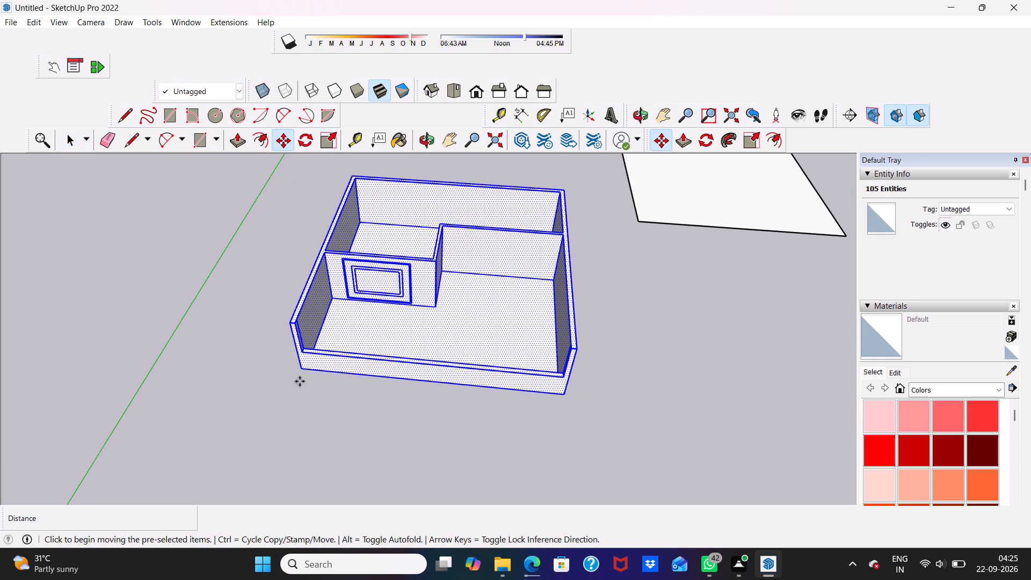
pyautogui.click(302, 363)
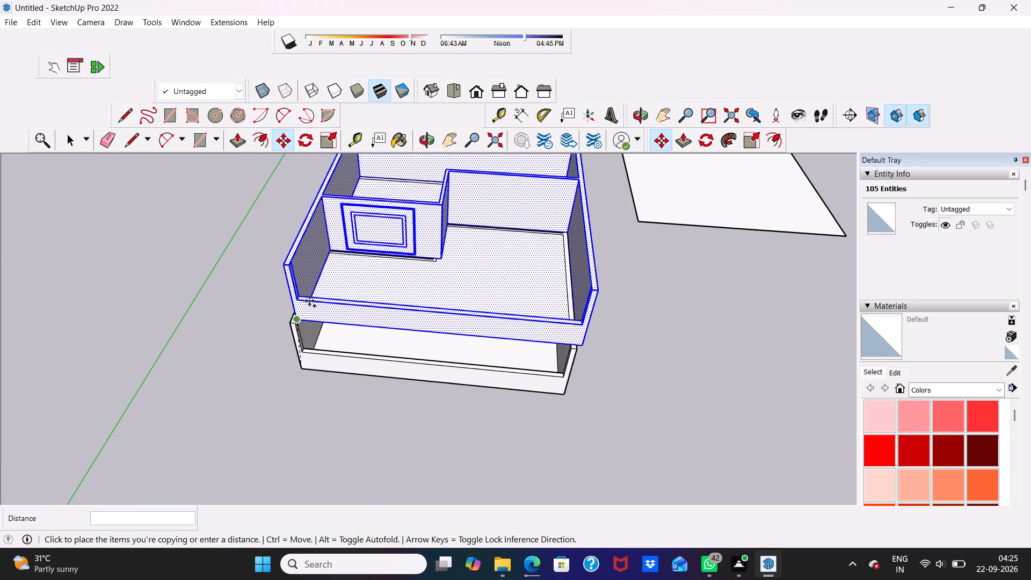
pyautogui.scroll(-5, 309, 295)
pyautogui.scroll(14, 303, 307)
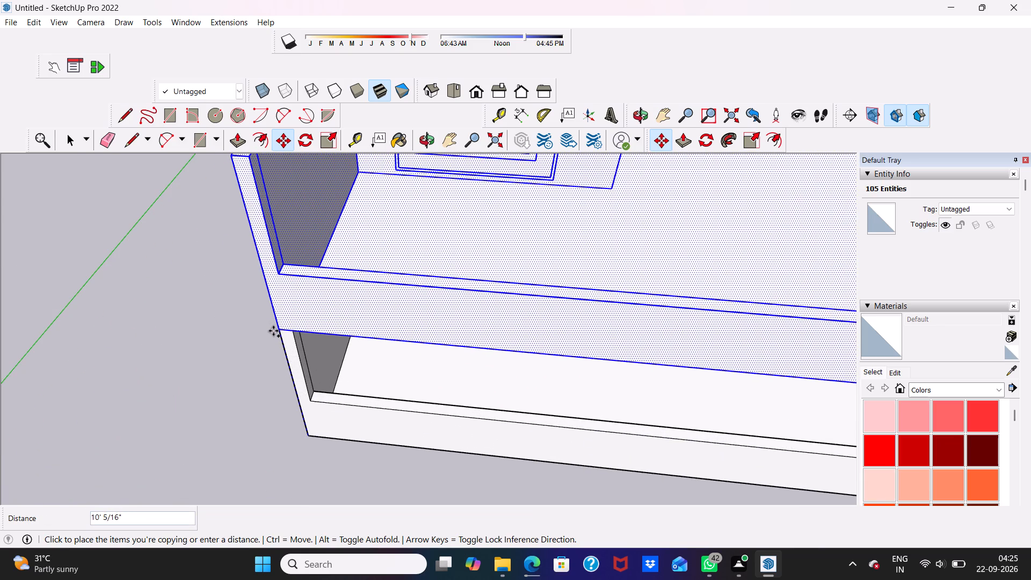
pyautogui.moveTo(273, 330); pyautogui.dragTo(338, 331, button='middle')
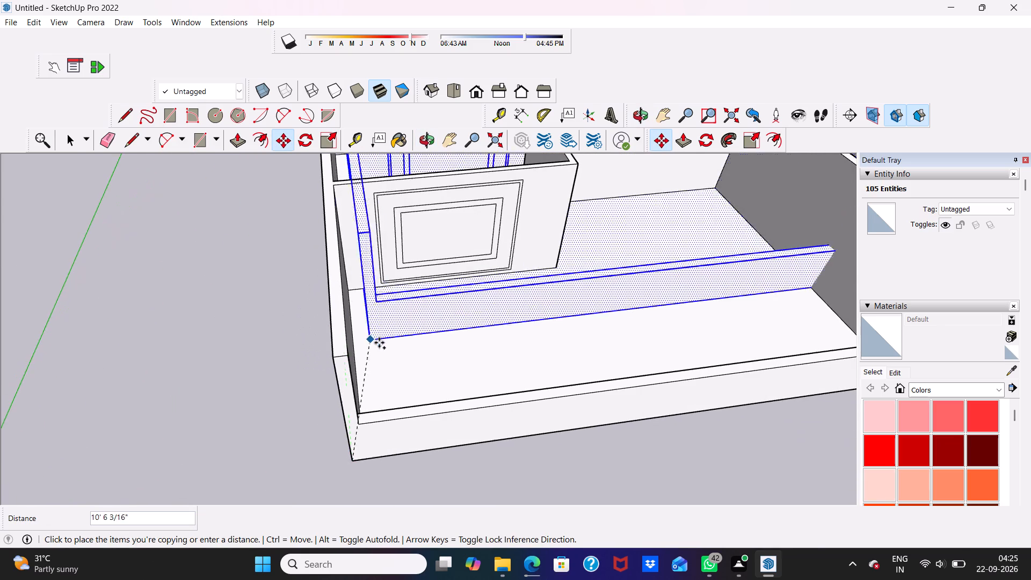
pyautogui.scroll(-1, 385, 342)
pyautogui.scroll(9, 352, 346)
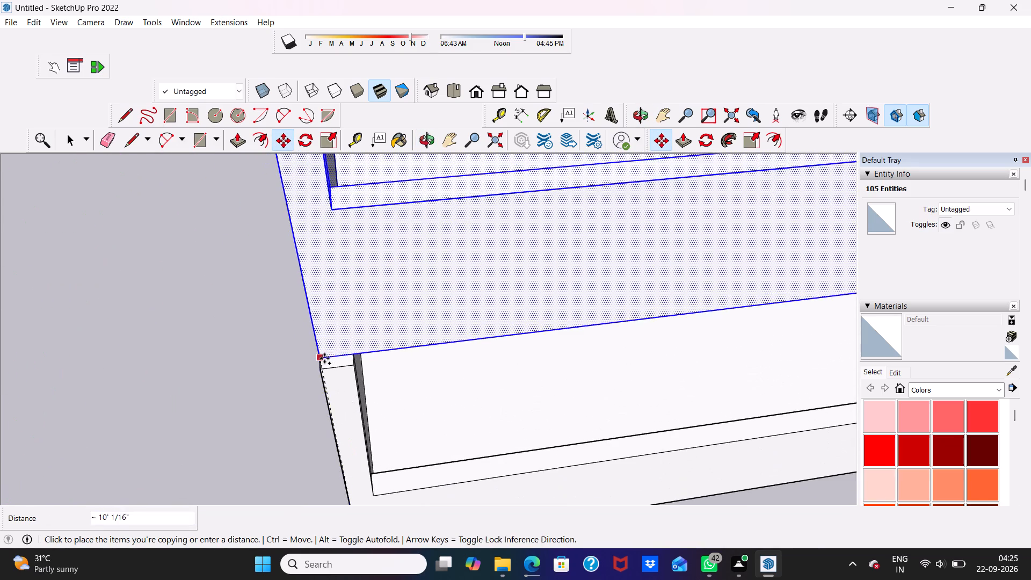
pyautogui.click(323, 367)
# Clear the selection and examine the joint between the two stacked floors along the side and front walls.
pyautogui.scroll(-1, 323, 364)
pyautogui.moveTo(323, 363); pyautogui.dragTo(489, 326, button='middle')
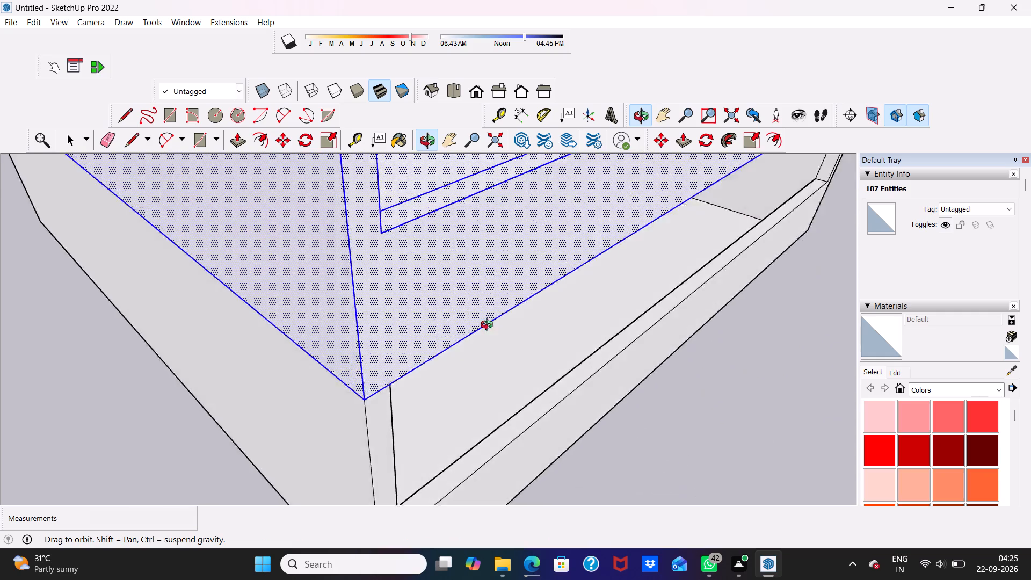
pyautogui.moveTo(489, 326); pyautogui.dragTo(585, 205, button='middle')
pyautogui.scroll(8, 352, 412)
pyautogui.scroll(-1, 301, 325)
pyautogui.moveTo(301, 324); pyautogui.dragTo(439, 223, button='middle')
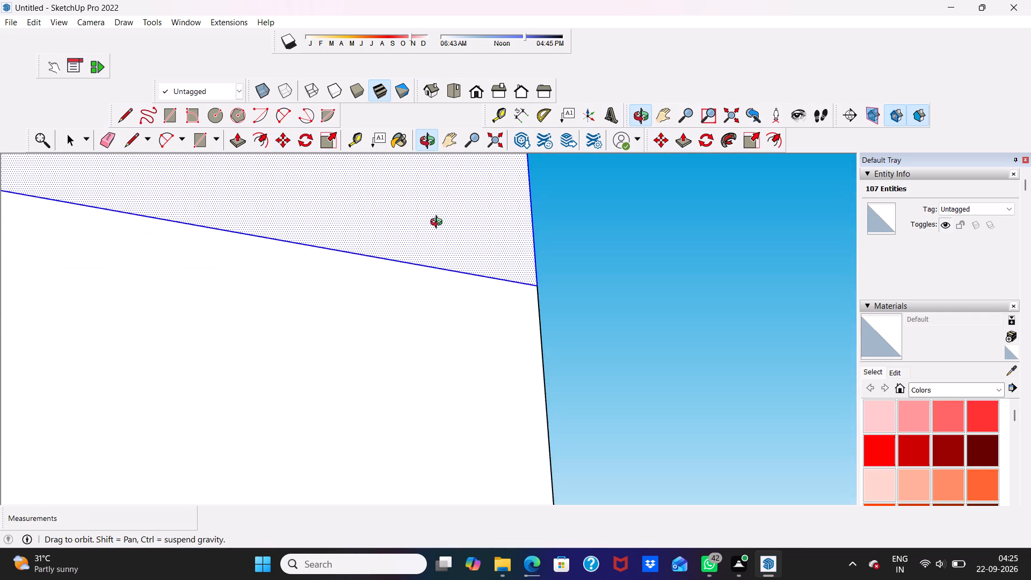
pyautogui.moveTo(439, 223); pyautogui.dragTo(284, 350, button='middle')
pyautogui.middleClick(280, 353)
pyautogui.click(277, 360)
pyautogui.press('space')
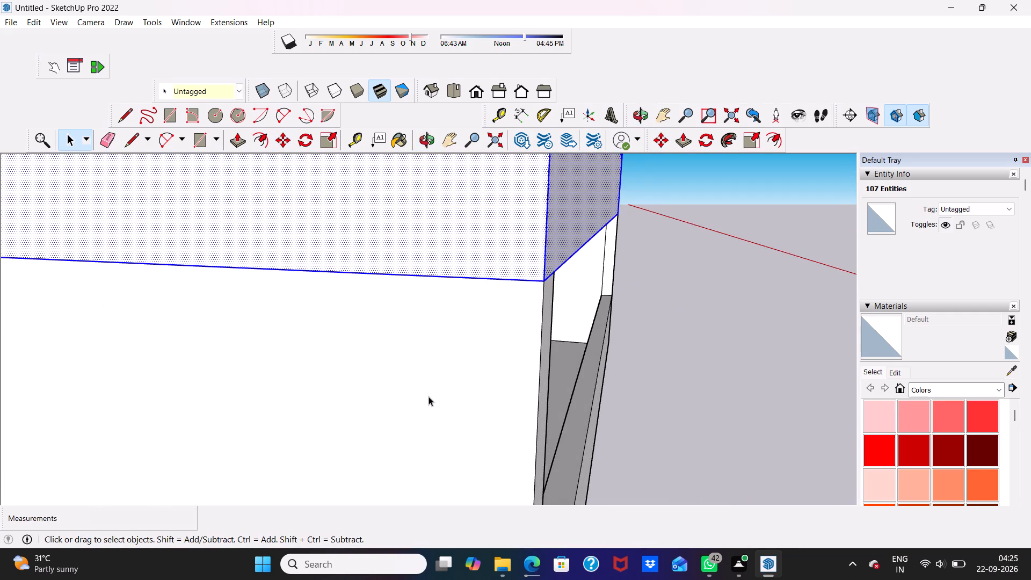
pyautogui.scroll(-1, 654, 395)
pyautogui.click(654, 395)
pyautogui.scroll(-1, 654, 395)
pyautogui.moveTo(654, 394); pyautogui.dragTo(520, 427, button='middle')
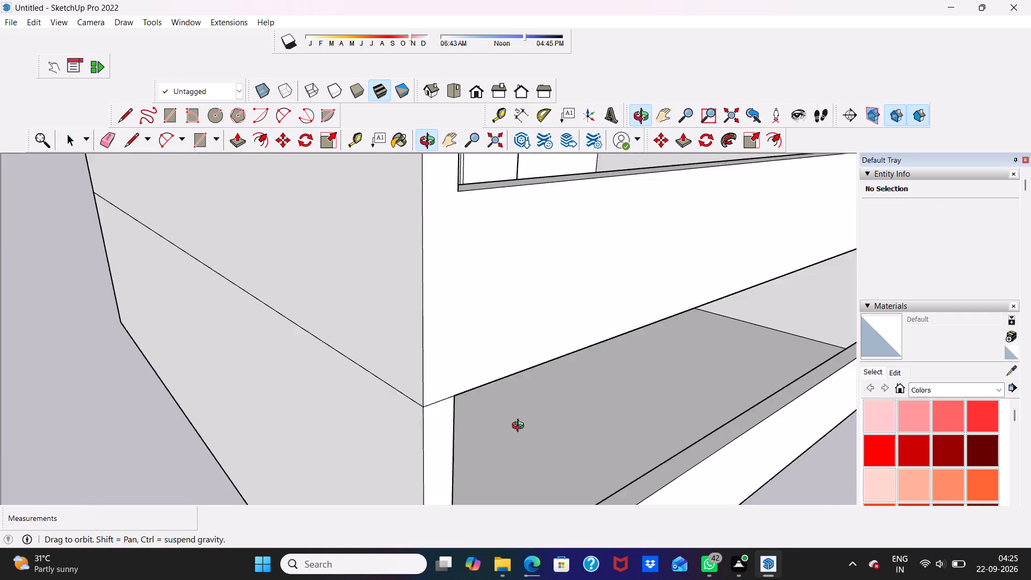
pyautogui.moveTo(520, 427); pyautogui.dragTo(485, 392, button='middle')
pyautogui.scroll(1, 485, 392)
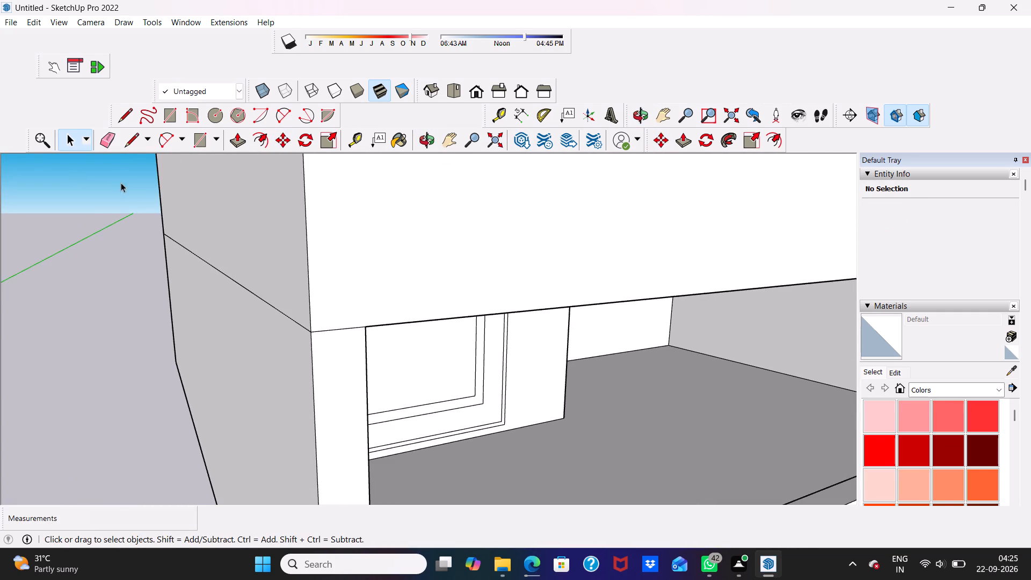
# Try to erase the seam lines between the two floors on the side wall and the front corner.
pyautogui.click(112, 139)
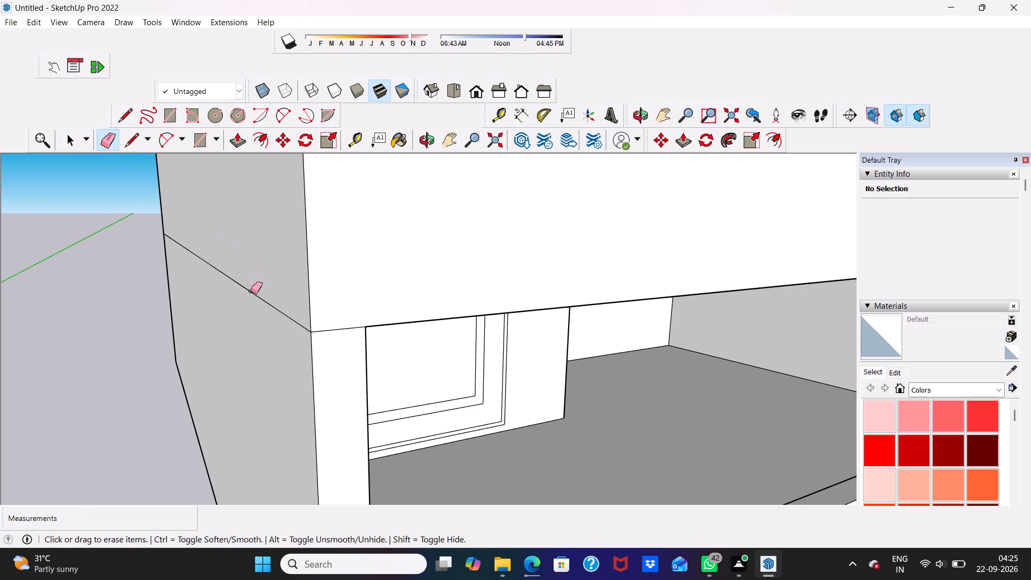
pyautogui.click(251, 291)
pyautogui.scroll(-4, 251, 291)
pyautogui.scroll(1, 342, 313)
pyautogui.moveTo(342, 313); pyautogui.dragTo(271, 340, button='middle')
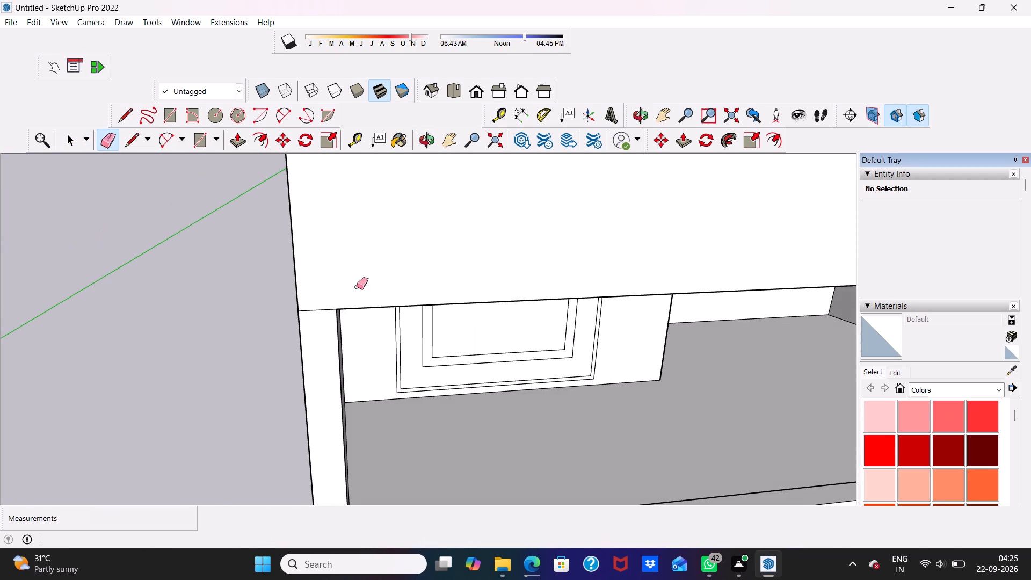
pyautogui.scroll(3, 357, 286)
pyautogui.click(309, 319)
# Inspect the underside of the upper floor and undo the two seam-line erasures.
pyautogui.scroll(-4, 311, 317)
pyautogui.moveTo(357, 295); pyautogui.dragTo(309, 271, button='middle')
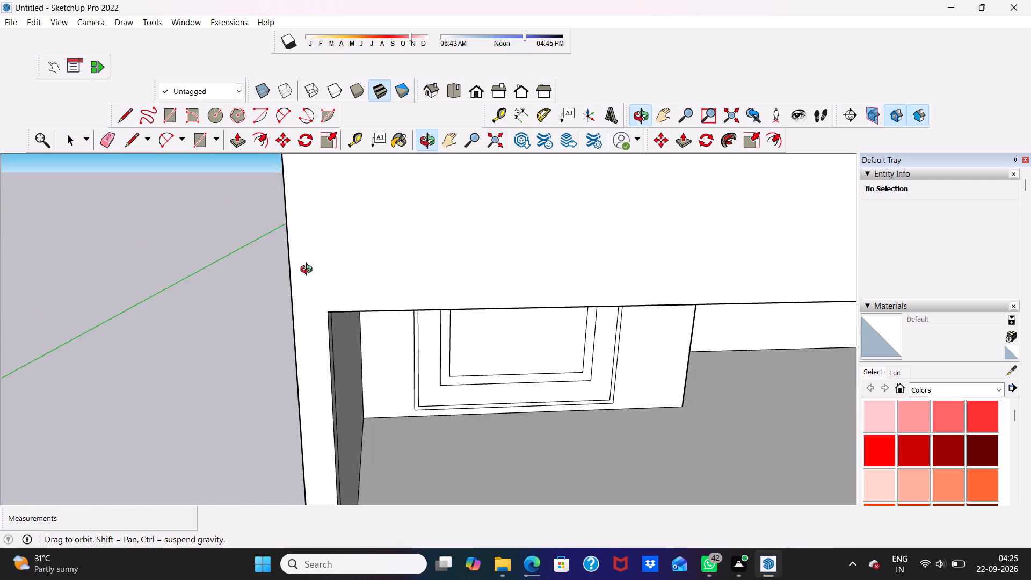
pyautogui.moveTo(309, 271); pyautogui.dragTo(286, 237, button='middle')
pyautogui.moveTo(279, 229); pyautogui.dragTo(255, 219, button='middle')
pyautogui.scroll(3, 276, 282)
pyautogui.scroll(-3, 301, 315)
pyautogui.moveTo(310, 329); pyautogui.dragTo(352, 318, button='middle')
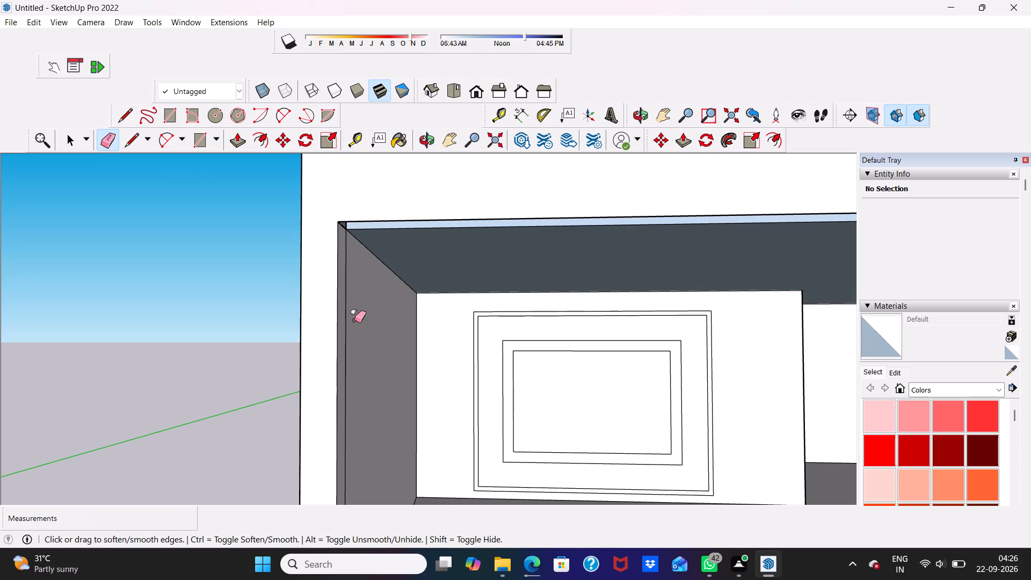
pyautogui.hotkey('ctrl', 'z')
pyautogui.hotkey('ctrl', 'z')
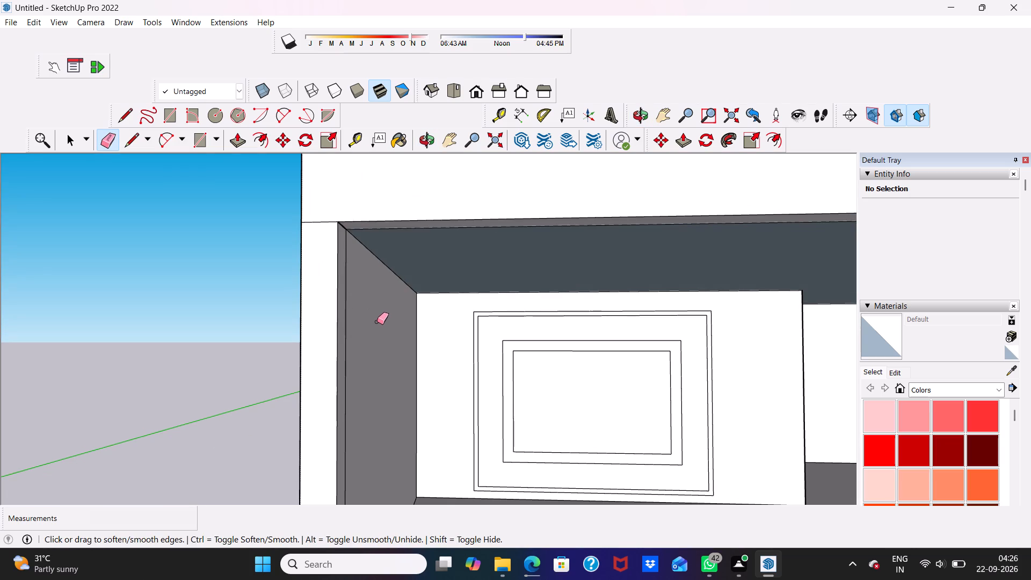
# Examine the floor joint along the side wall and the front of the stacked house.
pyautogui.scroll(-3, 377, 322)
pyautogui.moveTo(377, 322); pyautogui.dragTo(572, 357, button='middle')
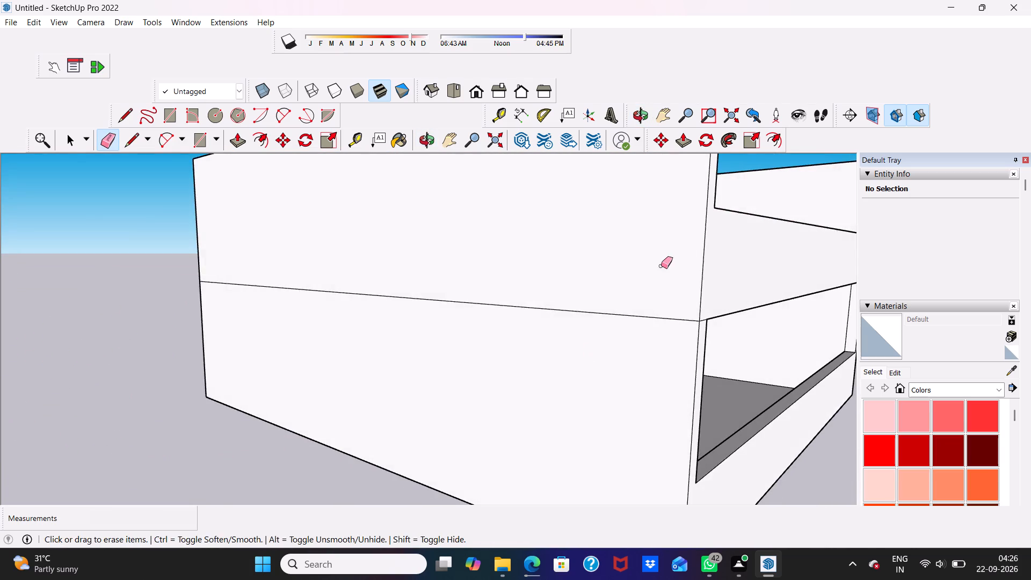
pyautogui.scroll(4, 666, 250)
pyautogui.scroll(-1, 654, 253)
pyautogui.moveTo(652, 253); pyautogui.dragTo(454, 296, button='middle')
pyautogui.scroll(-10, 442, 255)
pyautogui.scroll(1, 590, 251)
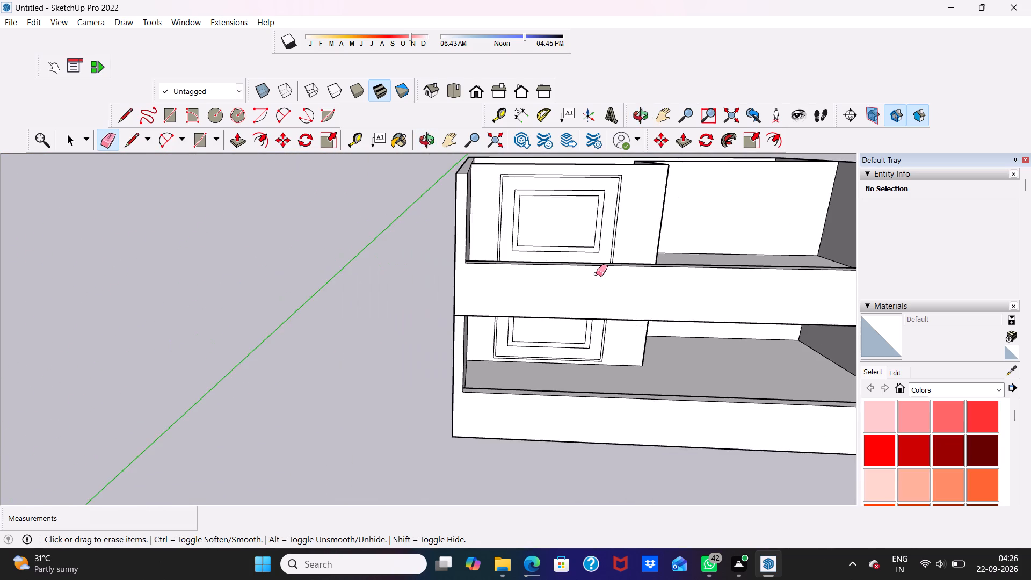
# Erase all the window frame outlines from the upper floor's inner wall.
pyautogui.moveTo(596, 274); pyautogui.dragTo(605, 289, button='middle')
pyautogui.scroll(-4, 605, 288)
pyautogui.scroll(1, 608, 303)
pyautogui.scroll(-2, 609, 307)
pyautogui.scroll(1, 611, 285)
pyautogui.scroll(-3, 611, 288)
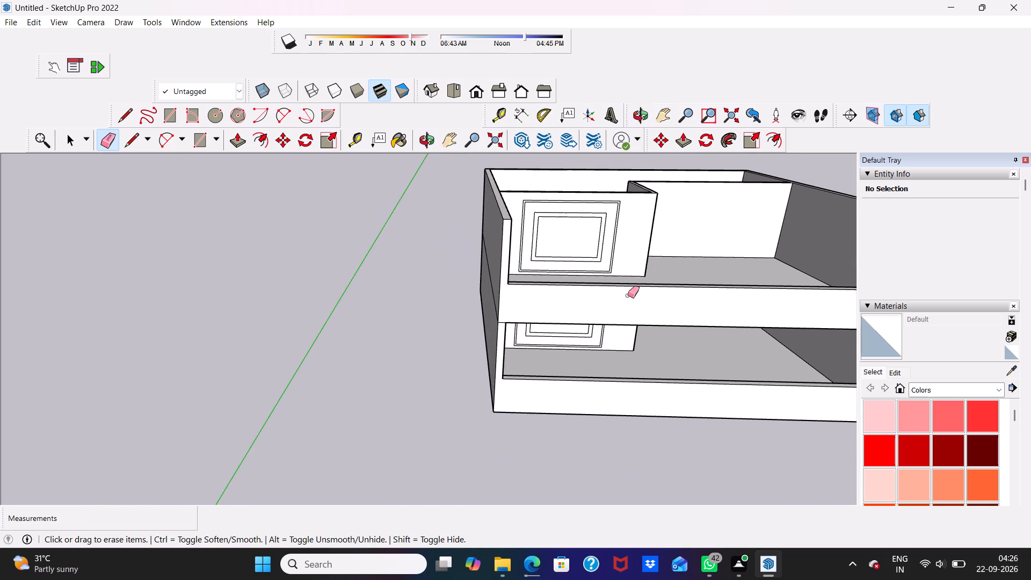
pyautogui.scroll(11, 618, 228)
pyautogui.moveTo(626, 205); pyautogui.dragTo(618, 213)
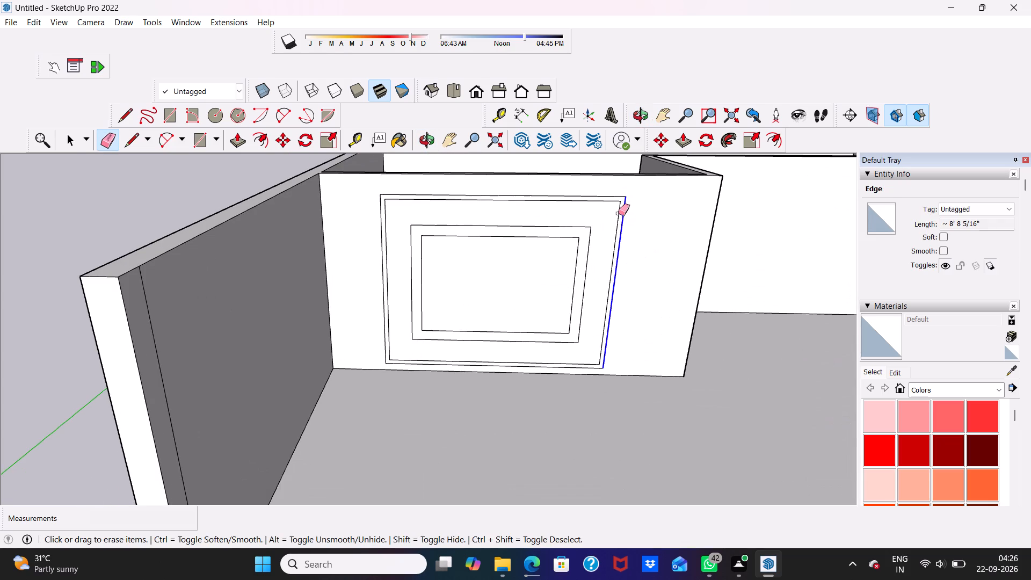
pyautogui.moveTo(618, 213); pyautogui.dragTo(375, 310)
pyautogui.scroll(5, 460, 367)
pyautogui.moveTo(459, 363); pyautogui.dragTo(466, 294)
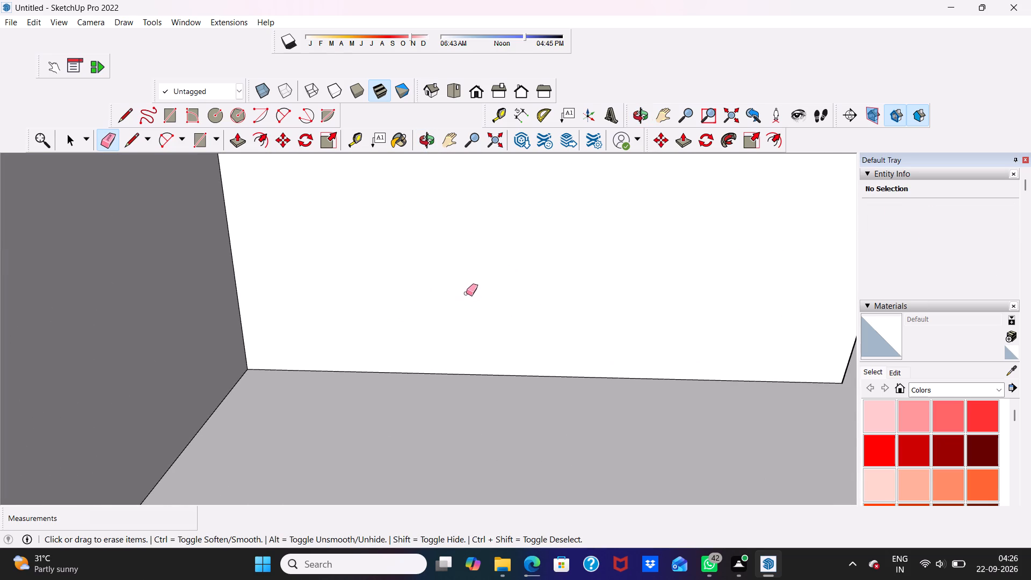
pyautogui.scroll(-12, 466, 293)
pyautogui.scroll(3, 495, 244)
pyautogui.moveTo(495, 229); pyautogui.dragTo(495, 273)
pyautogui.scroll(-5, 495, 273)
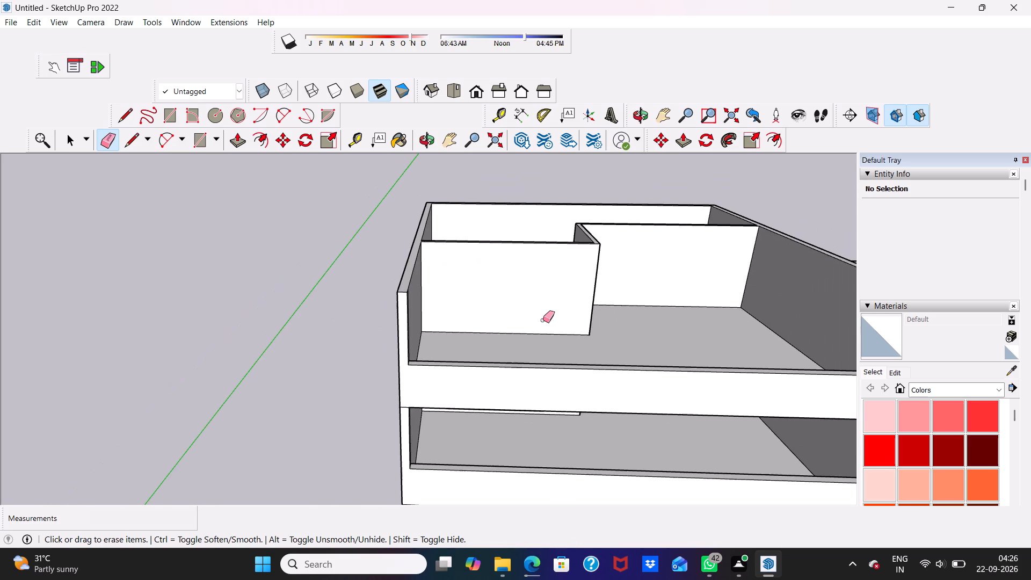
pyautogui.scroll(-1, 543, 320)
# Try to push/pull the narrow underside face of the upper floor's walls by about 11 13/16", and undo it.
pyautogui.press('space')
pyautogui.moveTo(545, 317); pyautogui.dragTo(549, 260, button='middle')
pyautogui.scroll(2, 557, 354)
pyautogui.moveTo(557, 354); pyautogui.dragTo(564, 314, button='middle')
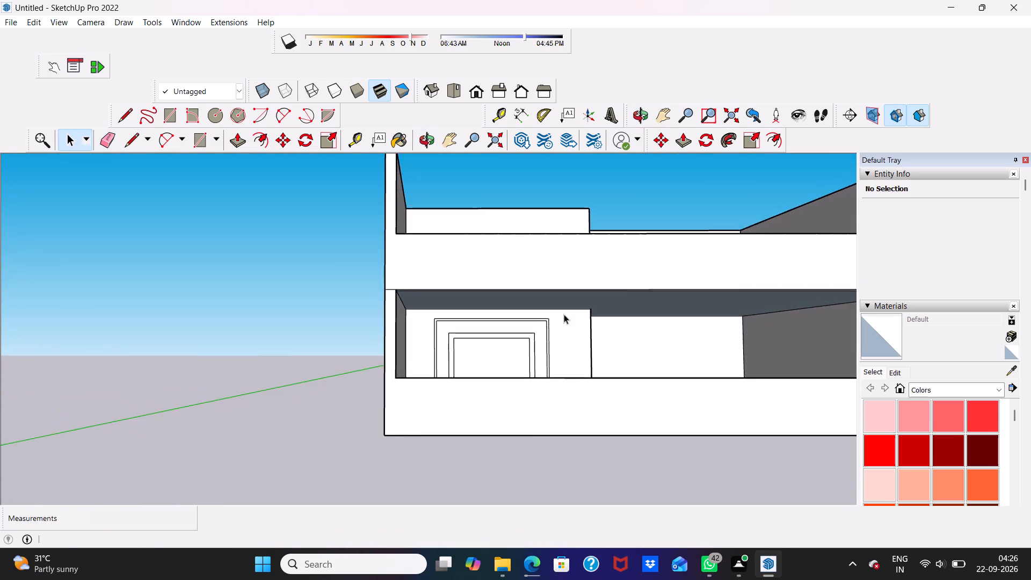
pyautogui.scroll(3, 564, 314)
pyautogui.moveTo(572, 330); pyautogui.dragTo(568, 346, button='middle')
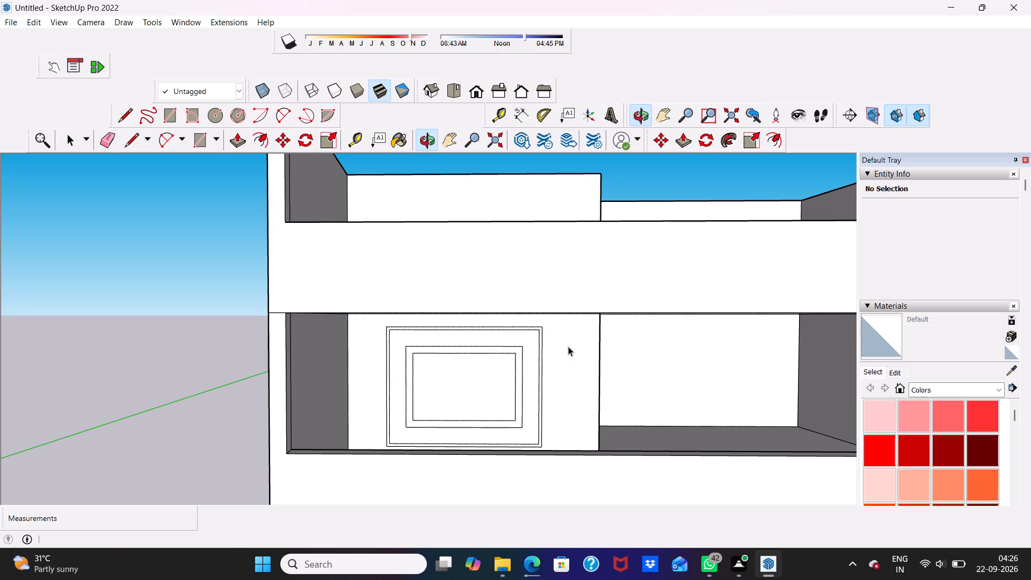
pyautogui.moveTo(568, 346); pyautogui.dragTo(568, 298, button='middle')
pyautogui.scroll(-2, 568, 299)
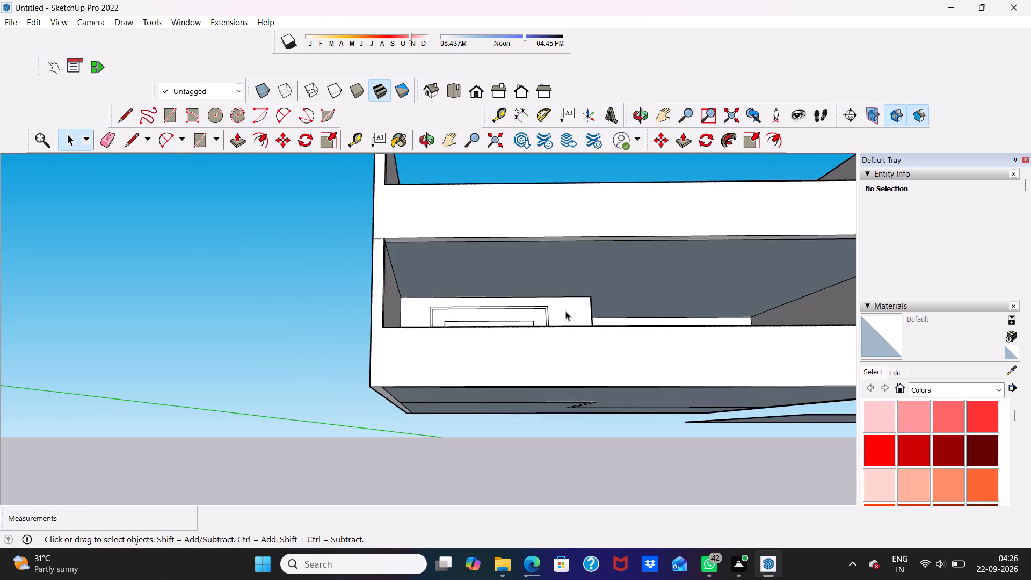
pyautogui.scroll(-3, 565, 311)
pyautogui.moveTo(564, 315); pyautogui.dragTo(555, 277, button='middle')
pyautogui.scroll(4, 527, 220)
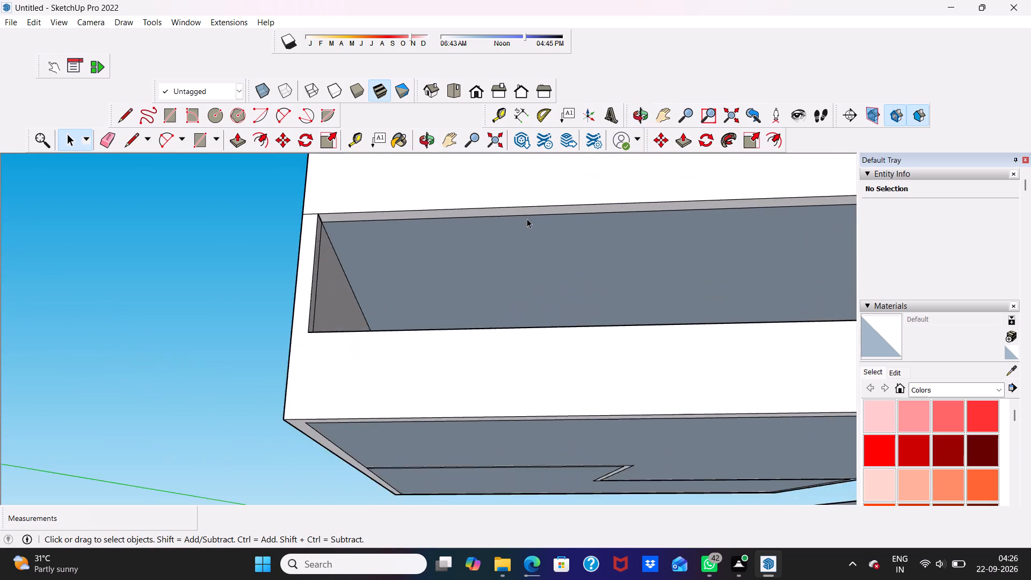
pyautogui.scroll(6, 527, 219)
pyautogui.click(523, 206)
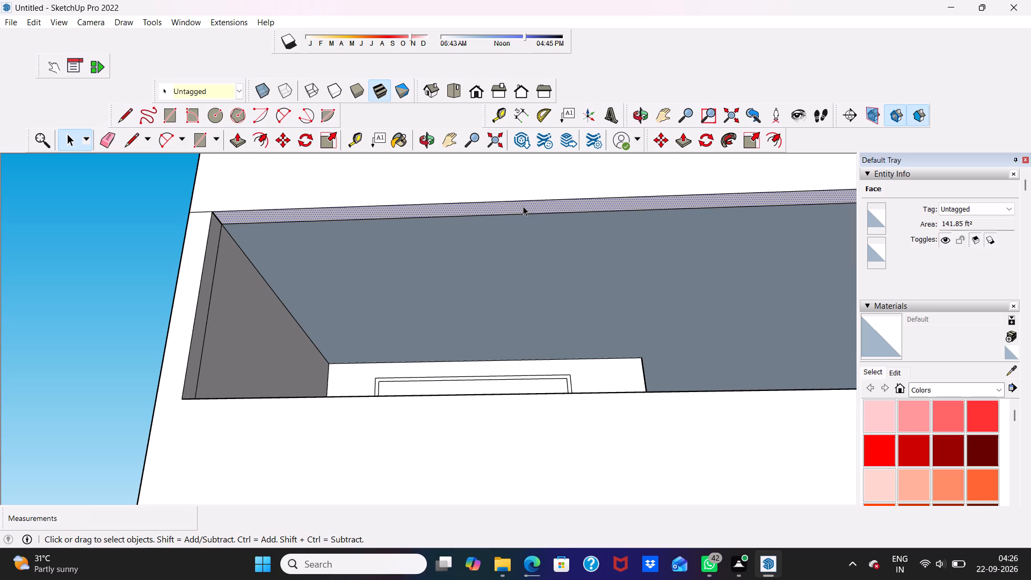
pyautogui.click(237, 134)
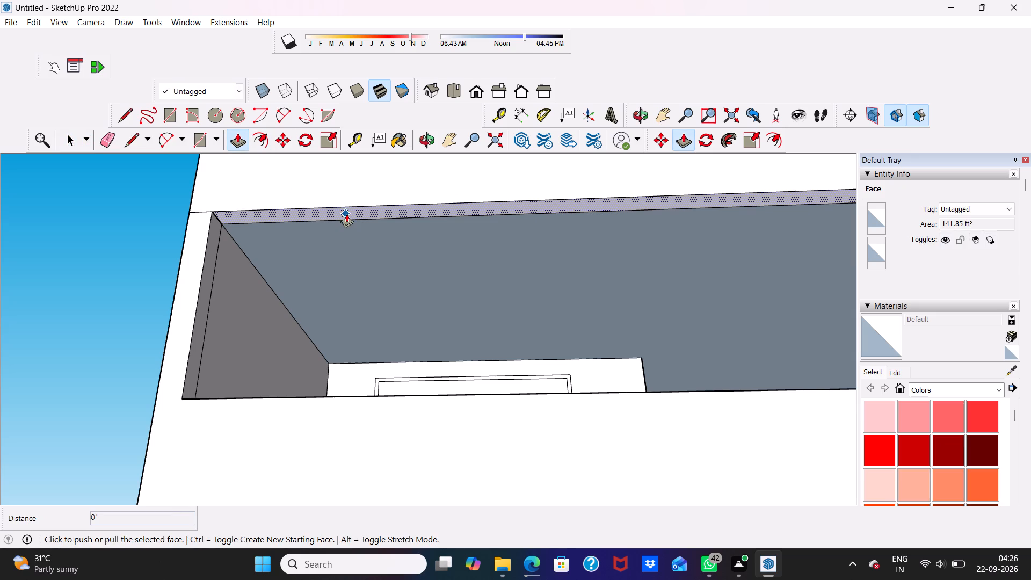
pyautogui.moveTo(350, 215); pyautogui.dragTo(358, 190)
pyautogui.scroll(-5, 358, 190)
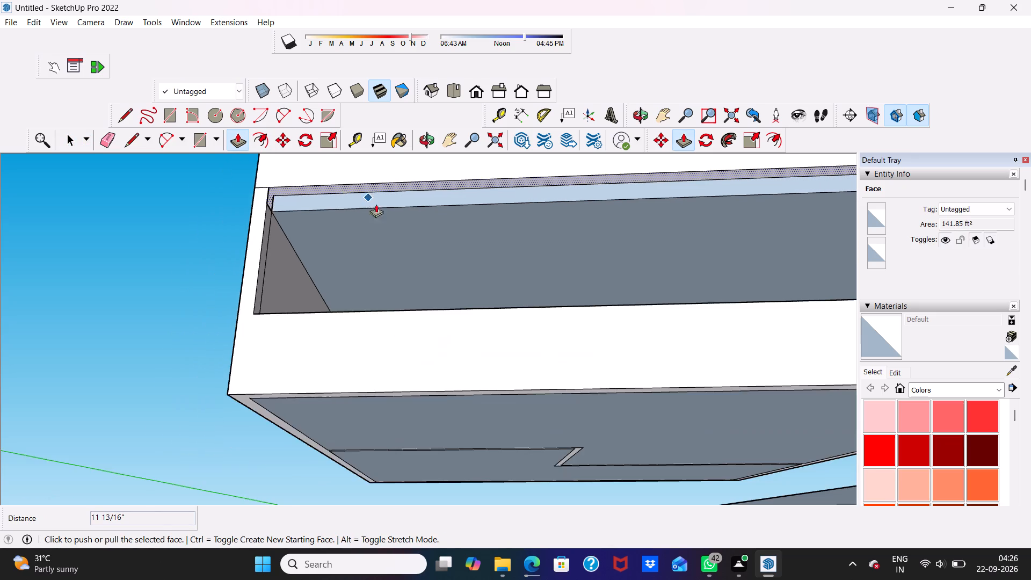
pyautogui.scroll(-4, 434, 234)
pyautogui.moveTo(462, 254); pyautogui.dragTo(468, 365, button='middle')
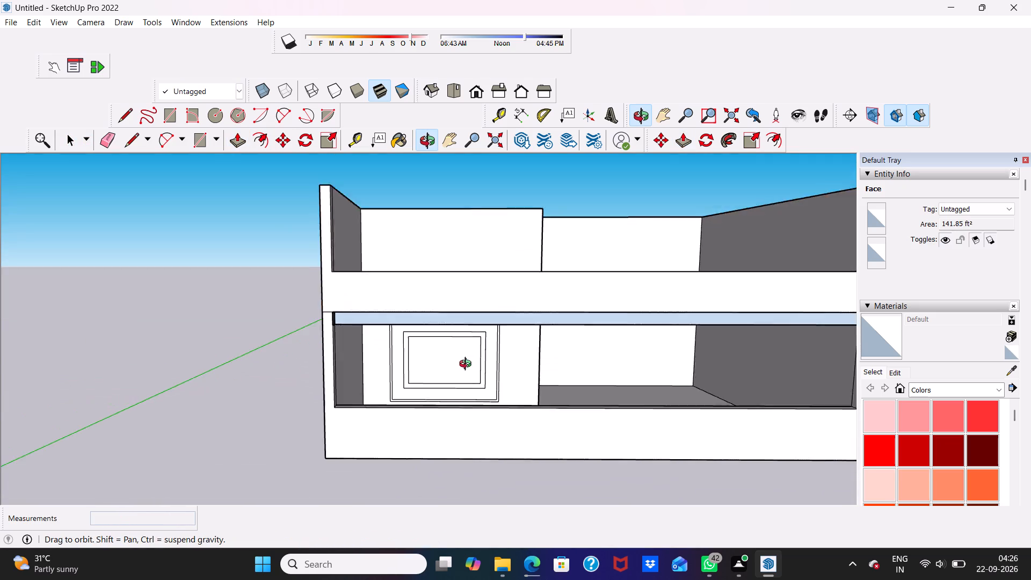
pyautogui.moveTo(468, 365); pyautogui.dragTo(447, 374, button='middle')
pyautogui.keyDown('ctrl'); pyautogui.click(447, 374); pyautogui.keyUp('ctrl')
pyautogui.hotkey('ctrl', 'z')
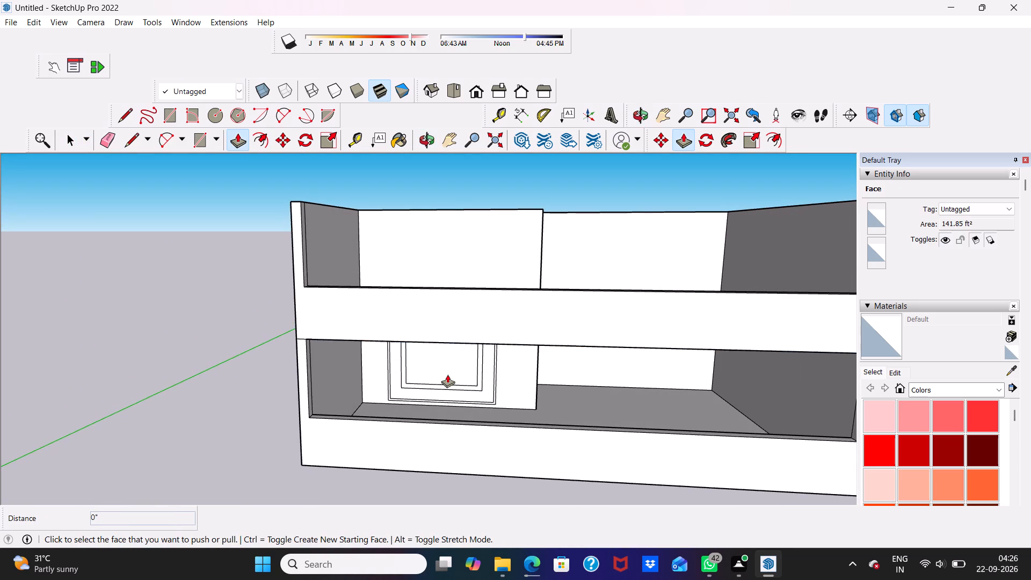
# Examine the stacked house from the front, above and below, focusing on the joint between the floors.
pyautogui.scroll(-5, 447, 374)
pyautogui.moveTo(451, 373); pyautogui.dragTo(470, 376, button='middle')
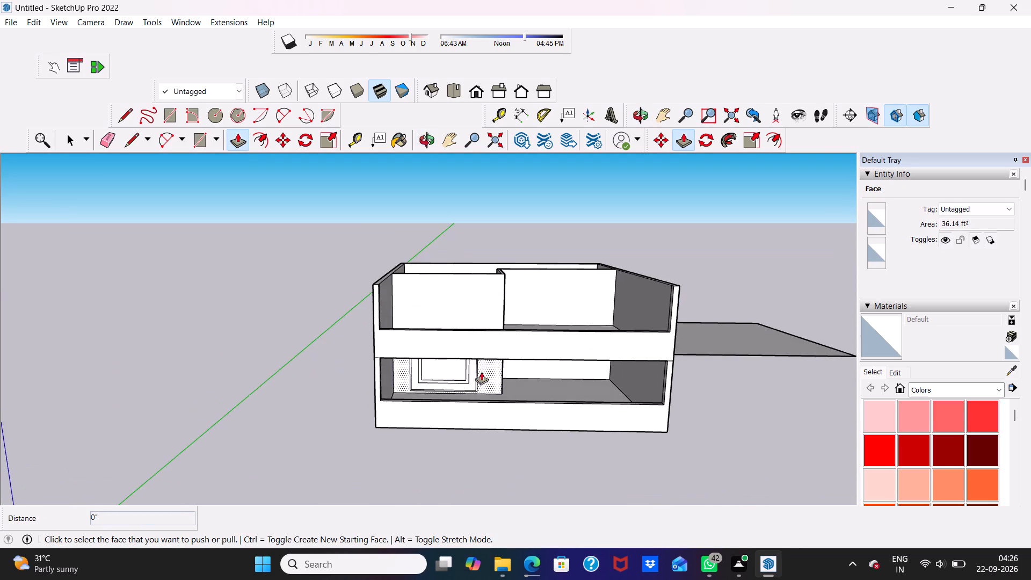
pyautogui.scroll(-2, 493, 376)
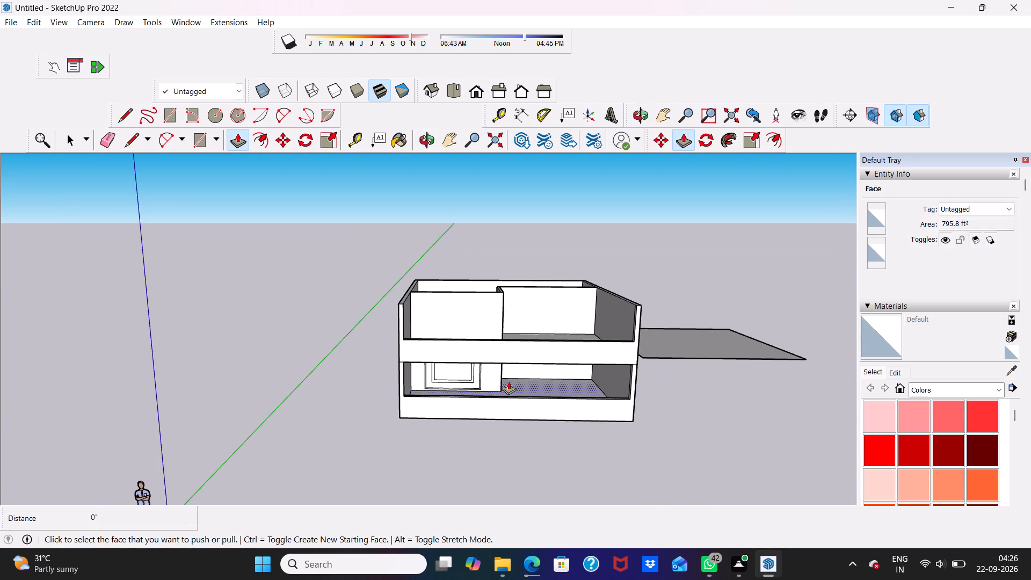
pyautogui.scroll(-1, 538, 295)
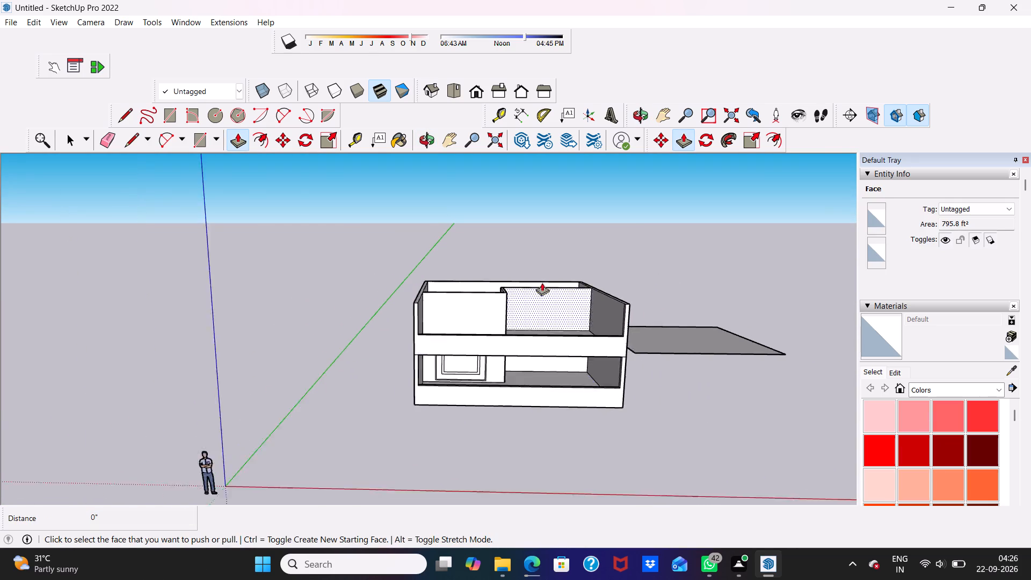
pyautogui.scroll(-2, 542, 282)
pyautogui.moveTo(532, 325); pyautogui.dragTo(481, 454, button='middle')
pyautogui.scroll(11, 478, 366)
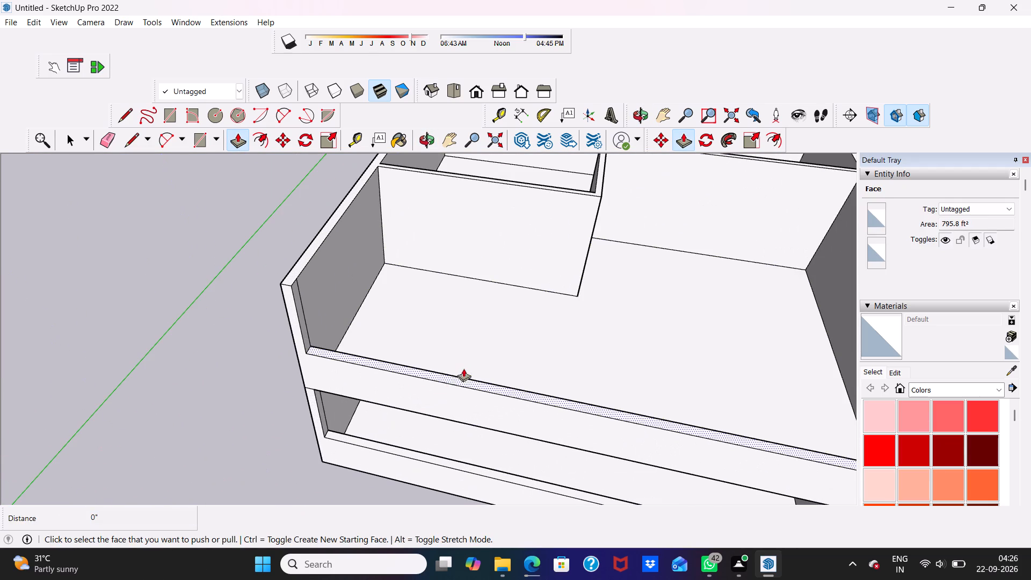
pyautogui.scroll(2, 444, 378)
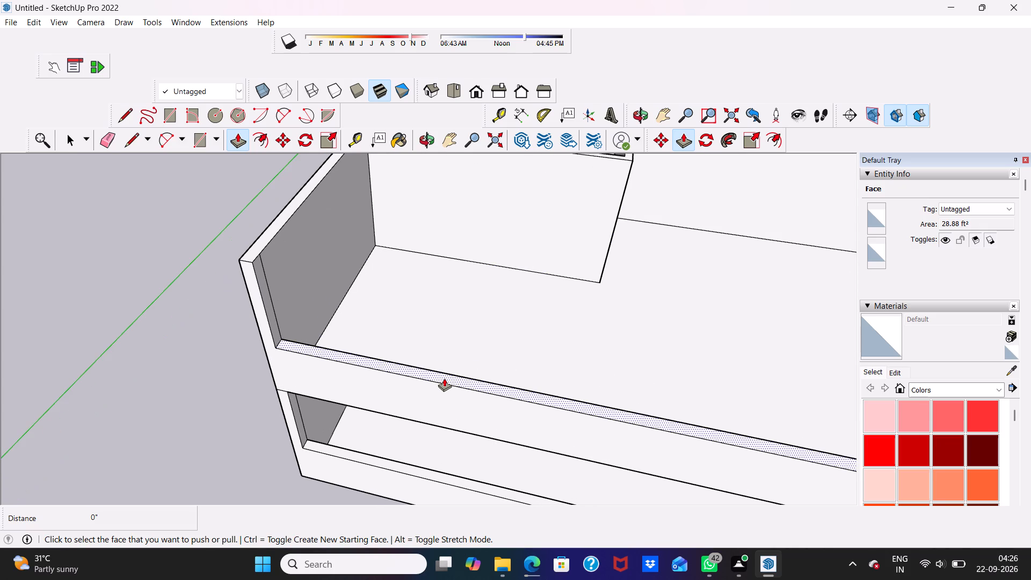
pyautogui.scroll(3, 444, 378)
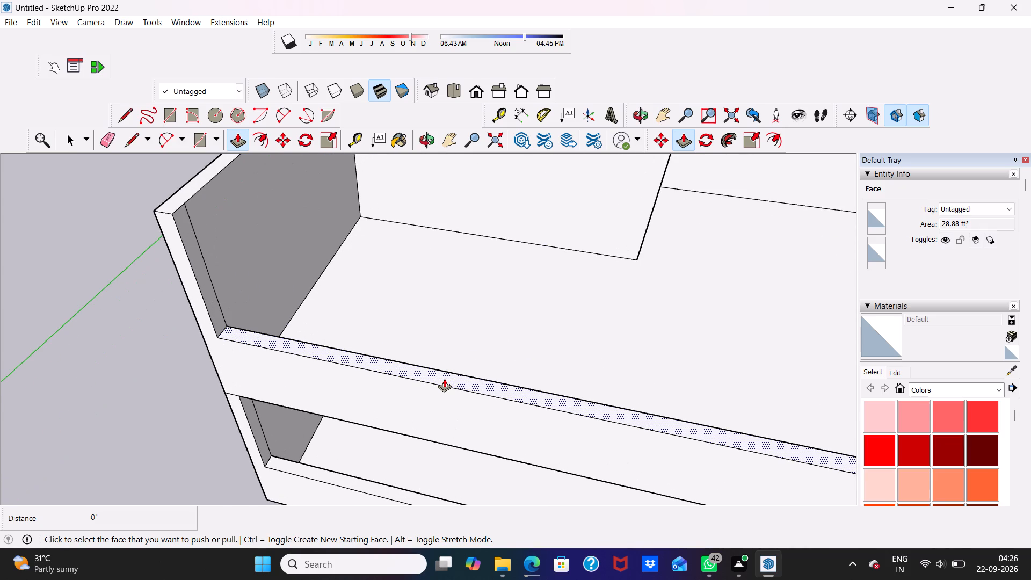
pyautogui.moveTo(442, 380); pyautogui.dragTo(520, 202, button='middle')
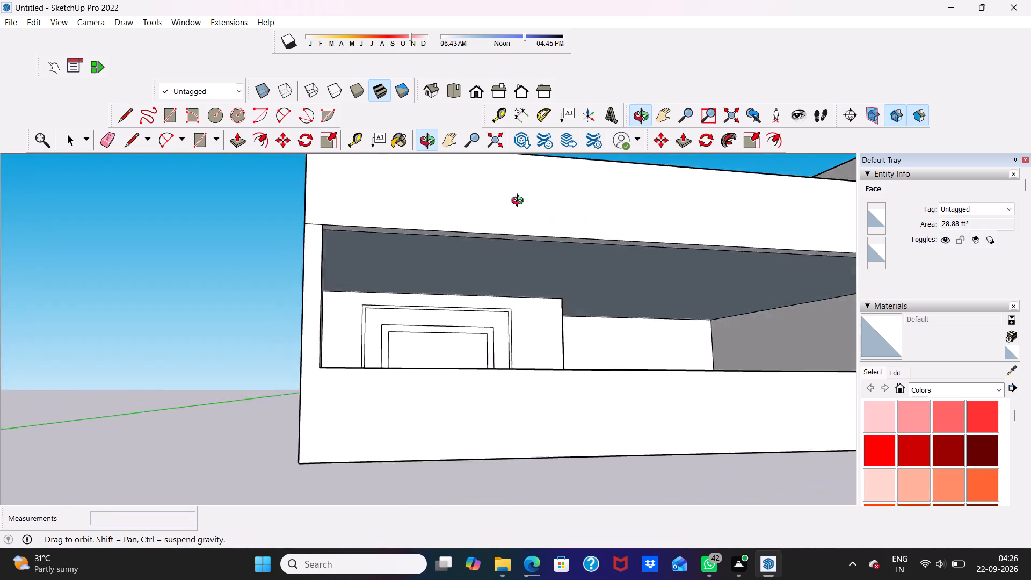
pyautogui.moveTo(520, 202); pyautogui.dragTo(496, 218, button='middle')
pyautogui.scroll(1, 505, 252)
pyautogui.scroll(-5, 521, 293)
pyautogui.scroll(-1, 645, 345)
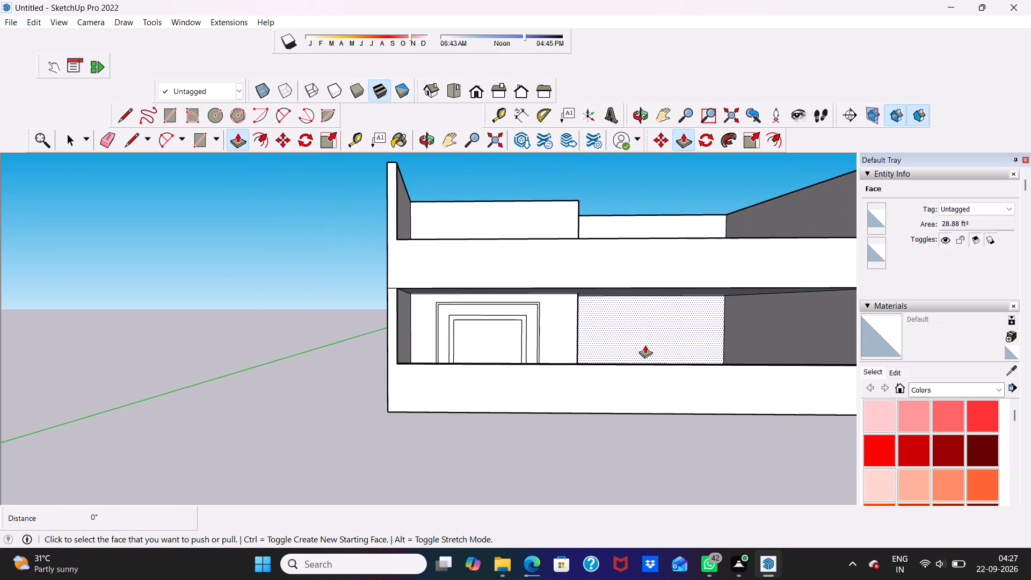
pyautogui.scroll(-1, 534, 334)
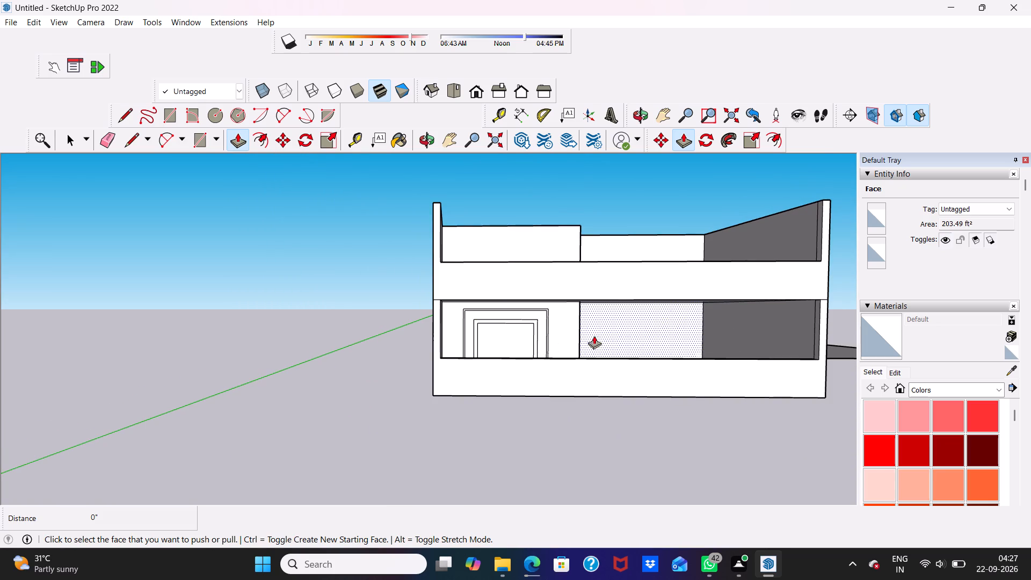
pyautogui.moveTo(642, 335); pyautogui.dragTo(616, 302, button='middle')
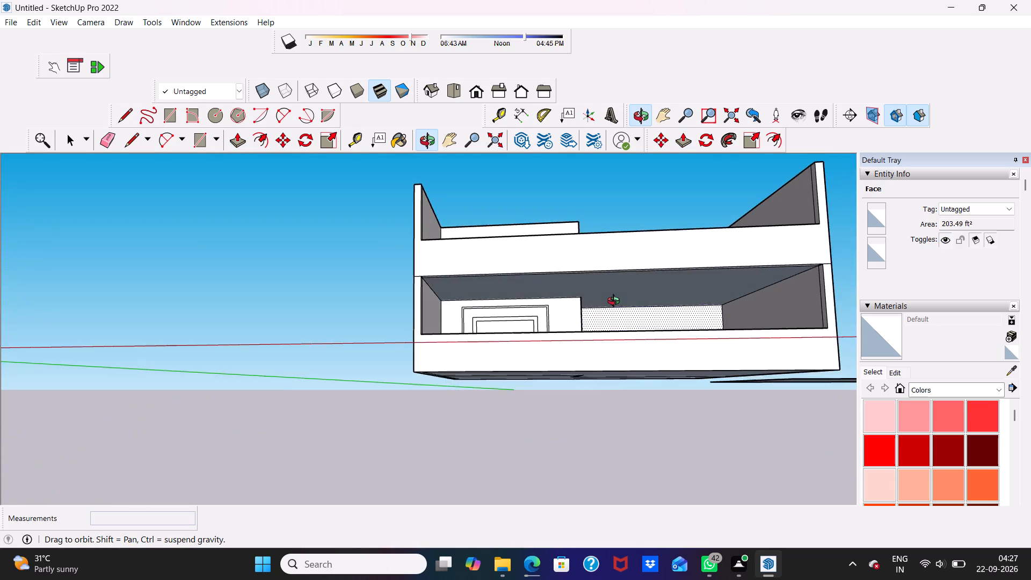
pyautogui.moveTo(616, 302); pyautogui.dragTo(636, 307, button='middle')
pyautogui.scroll(4, 636, 307)
pyautogui.moveTo(636, 307); pyautogui.dragTo(740, 296, button='middle')
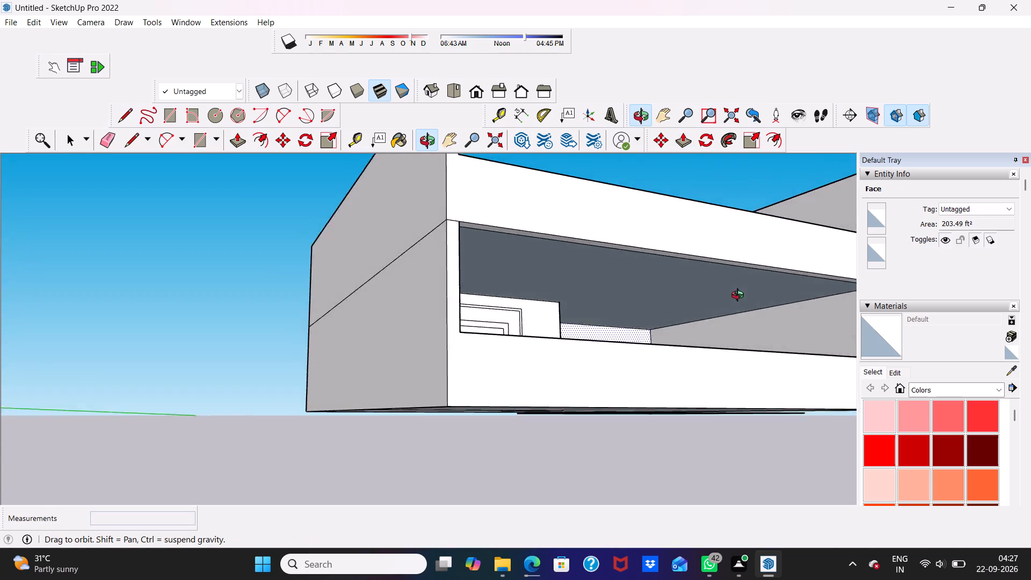
pyautogui.moveTo(740, 296); pyautogui.dragTo(640, 338, button='middle')
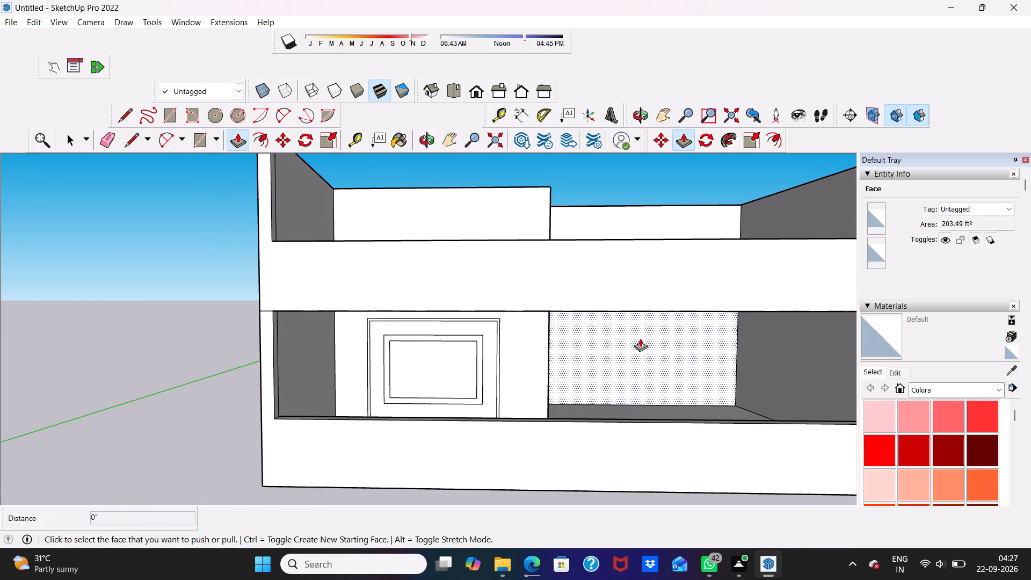
pyautogui.scroll(1, 640, 338)
pyautogui.scroll(-5, 640, 338)
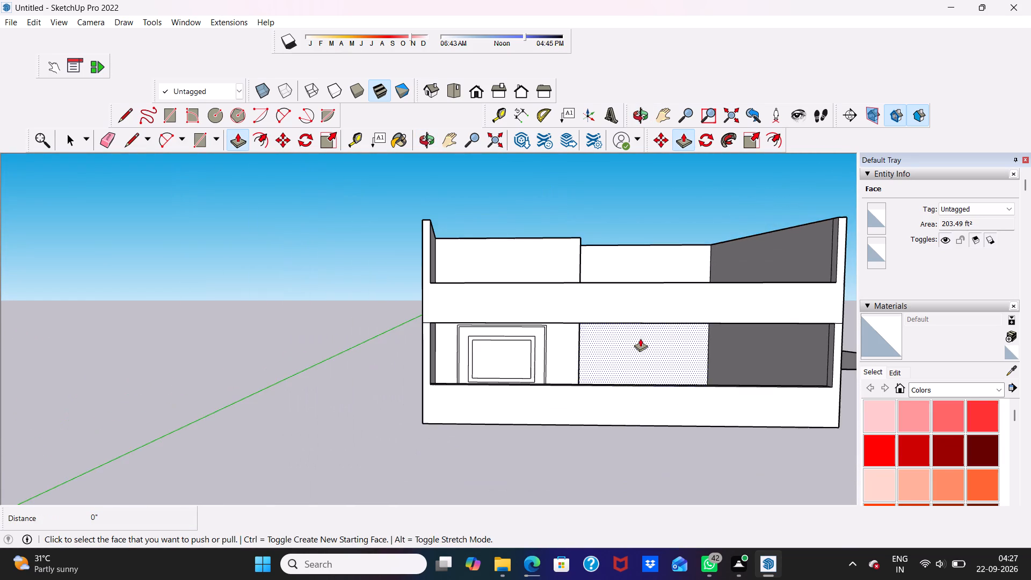
pyautogui.moveTo(640, 338); pyautogui.dragTo(621, 363, button='middle')
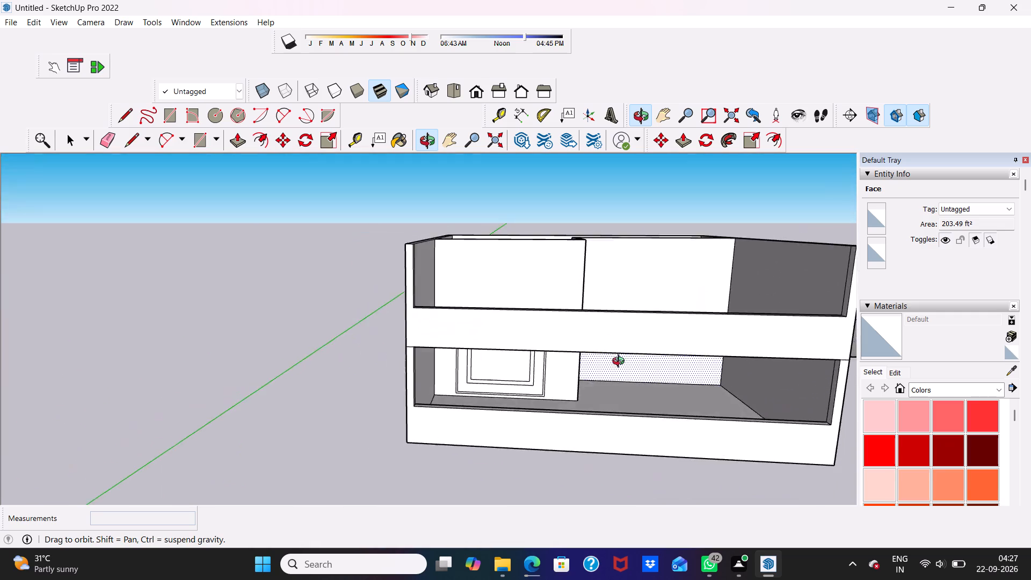
pyautogui.moveTo(621, 363); pyautogui.dragTo(698, 359, button='middle')
pyautogui.moveTo(695, 363); pyautogui.dragTo(676, 381, button='middle')
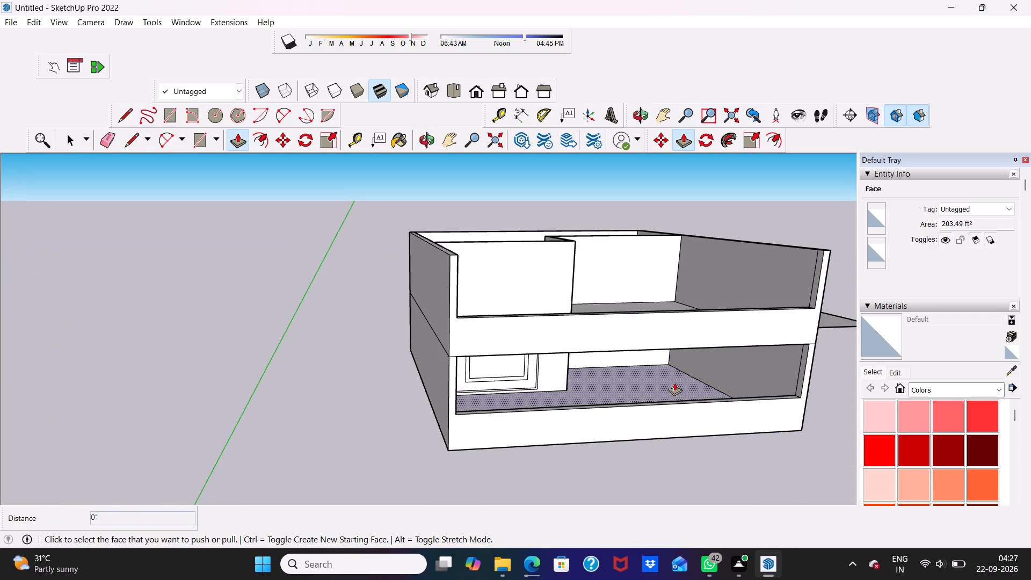
# Undo the erasure of the upper window outlines and the stacking of the upper floor.
pyautogui.hotkey('ctrl', 'z')
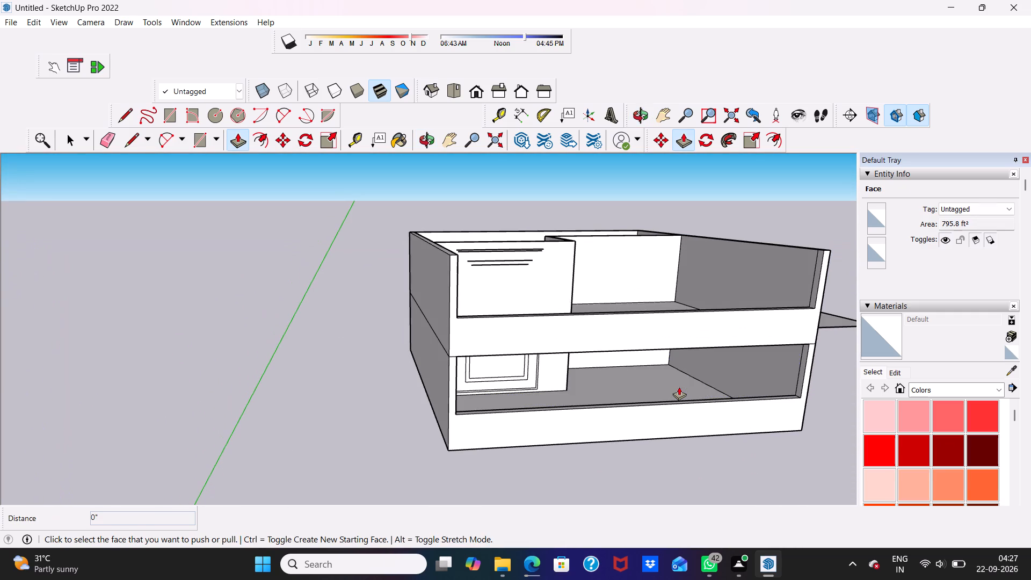
pyautogui.hotkey('ctrl', 'z')
pyautogui.hotkey('ctrl', 'z')
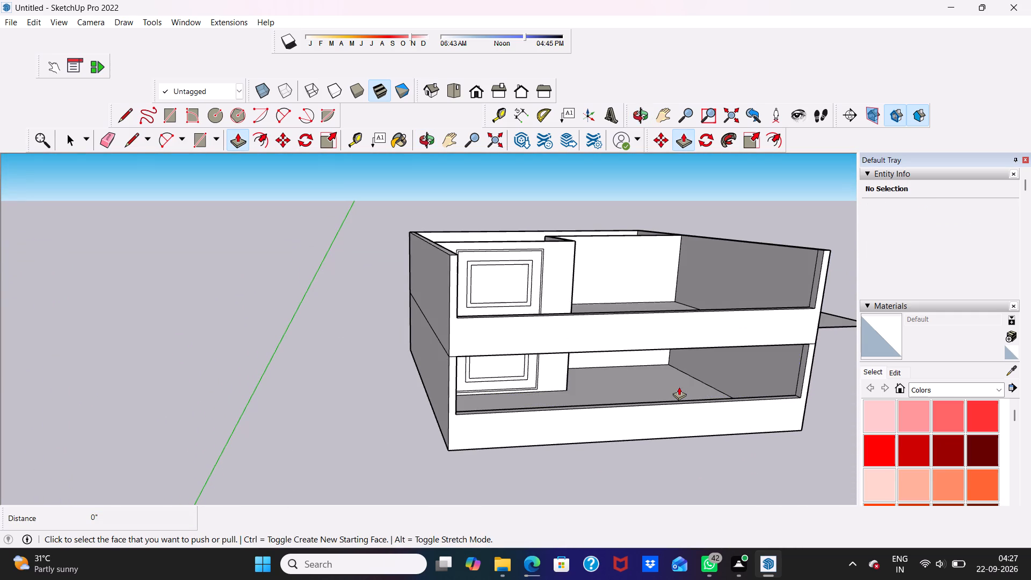
pyautogui.hotkey('ctrl', 'z')
# Raise the top faces of the ground floor's walls by 3' with Push/Pull.
pyautogui.press('space')
pyautogui.moveTo(492, 339); pyautogui.dragTo(426, 410, button='middle')
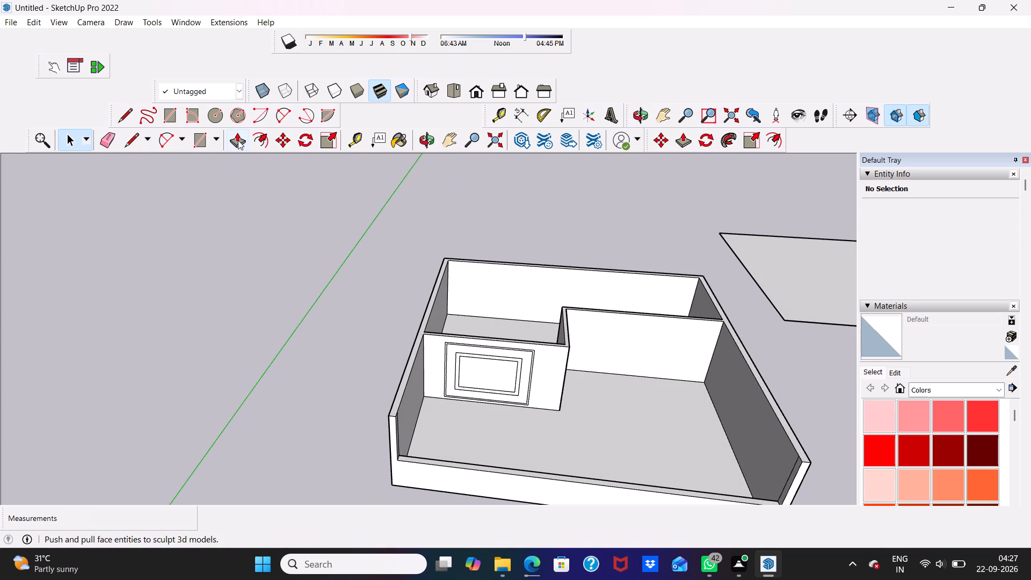
pyautogui.click(238, 137)
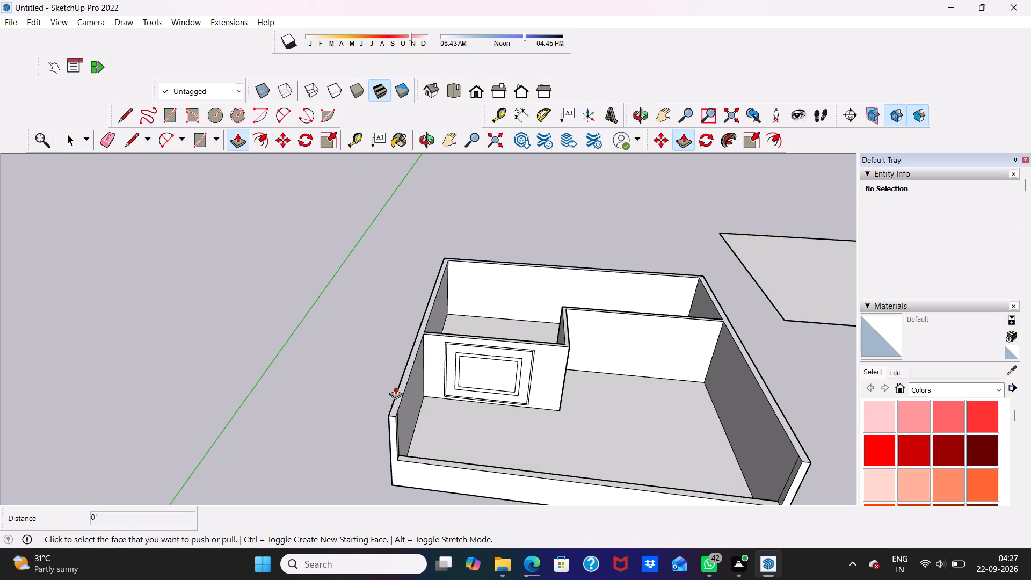
pyautogui.click(397, 394)
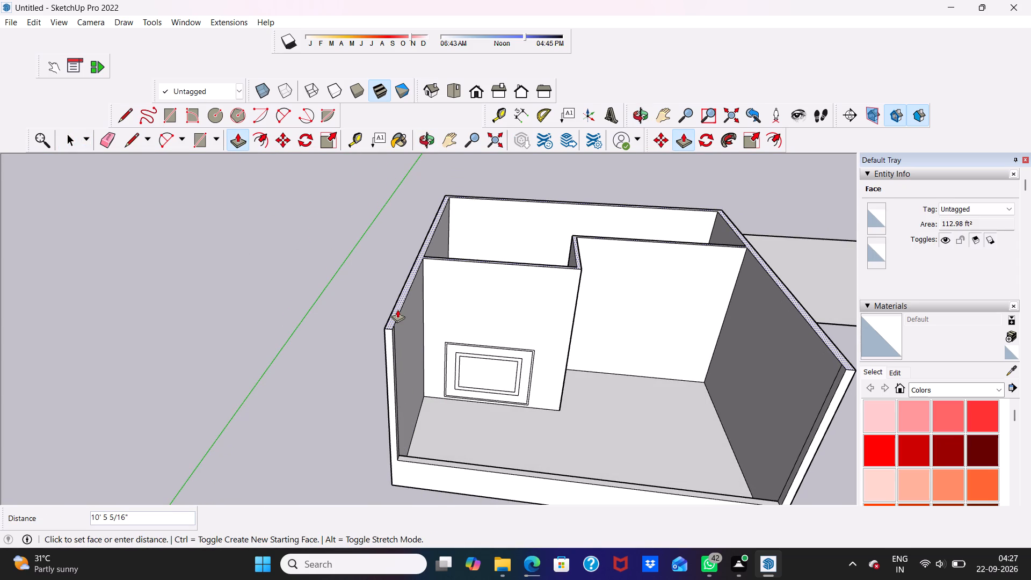
pyautogui.write("3'")
pyautogui.press('Return')
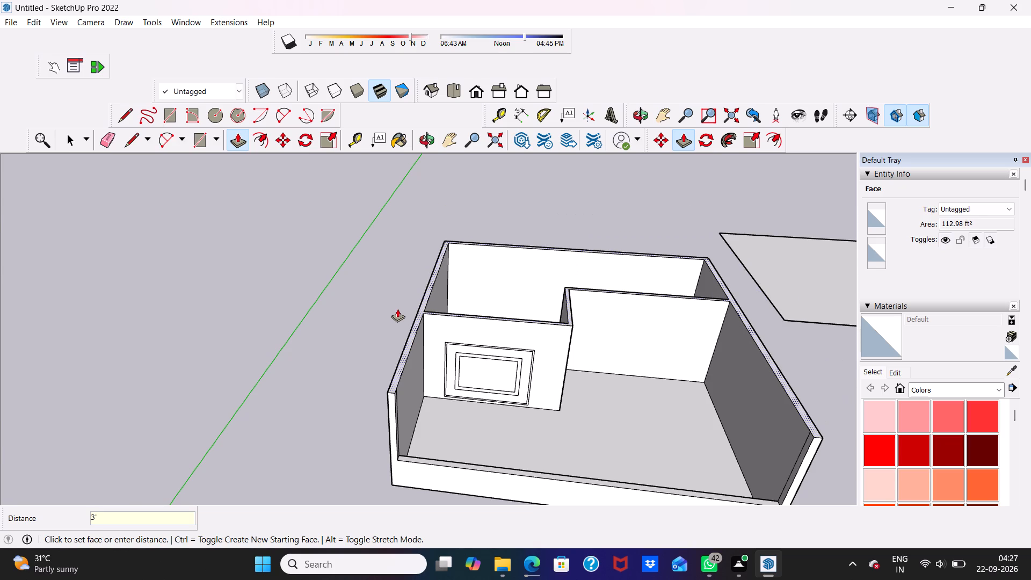
pyautogui.scroll(-4, 401, 284)
pyautogui.moveTo(438, 378); pyautogui.dragTo(454, 302, button='middle')
pyautogui.scroll(5, 454, 302)
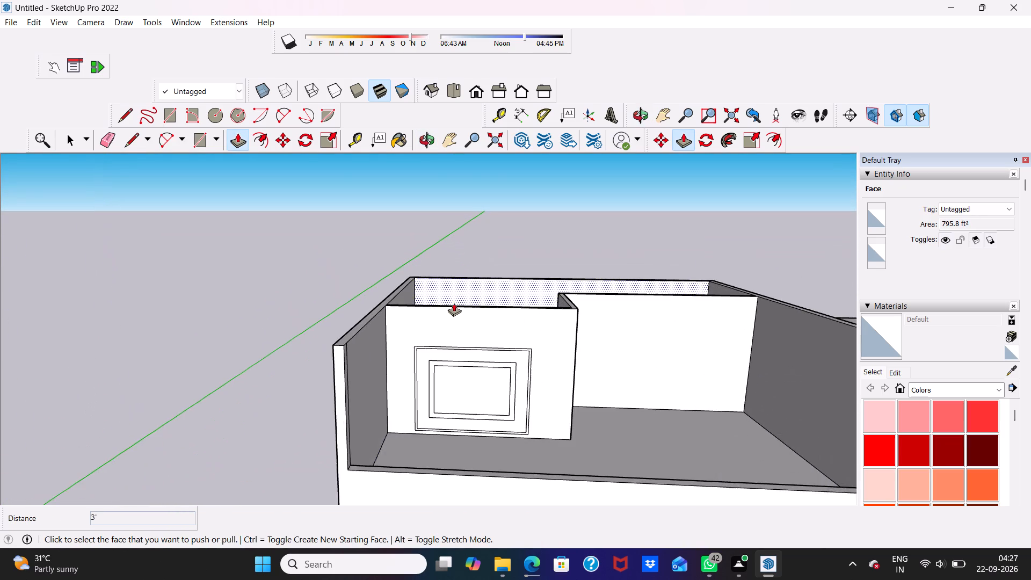
# Examine the house with its raised ground-floor walls from the front and above.
pyautogui.scroll(-1, 441, 313)
pyautogui.moveTo(440, 313); pyautogui.dragTo(474, 288, button='middle')
pyautogui.scroll(-6, 474, 288)
pyautogui.moveTo(485, 345); pyautogui.dragTo(434, 350, button='middle')
pyautogui.scroll(4, 567, 272)
pyautogui.moveTo(449, 331); pyautogui.dragTo(451, 364, button='middle')
pyautogui.scroll(4, 342, 283)
pyautogui.scroll(-5, 395, 259)
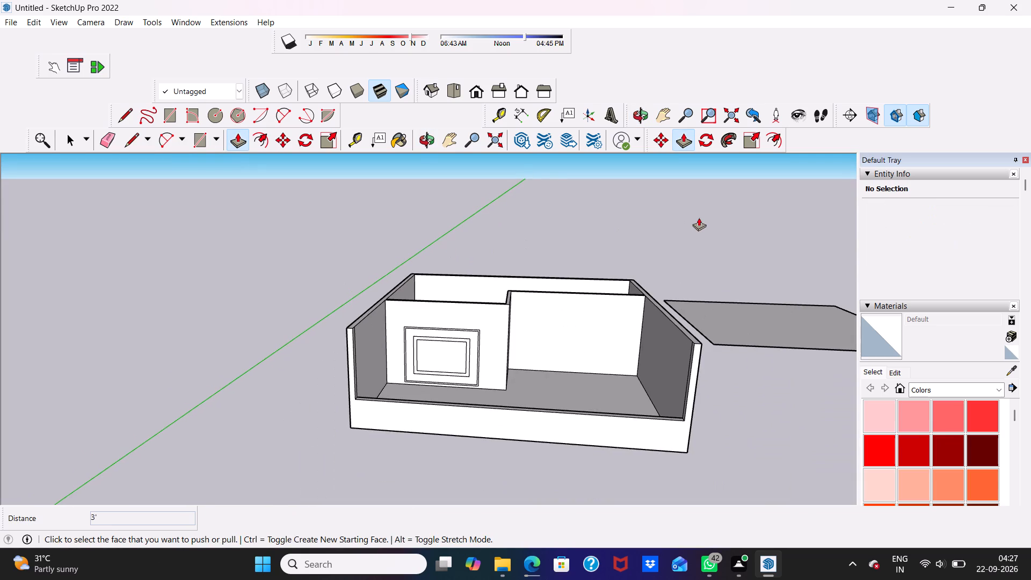
# Copy the whole ground floor about 13' upward from its bottom front corner, stacking it on top of the walls as the upper floor.
pyautogui.press('space')
pyautogui.doubleClick(614, 345)
pyautogui.click(610, 352)
pyautogui.tripleClick(579, 401)
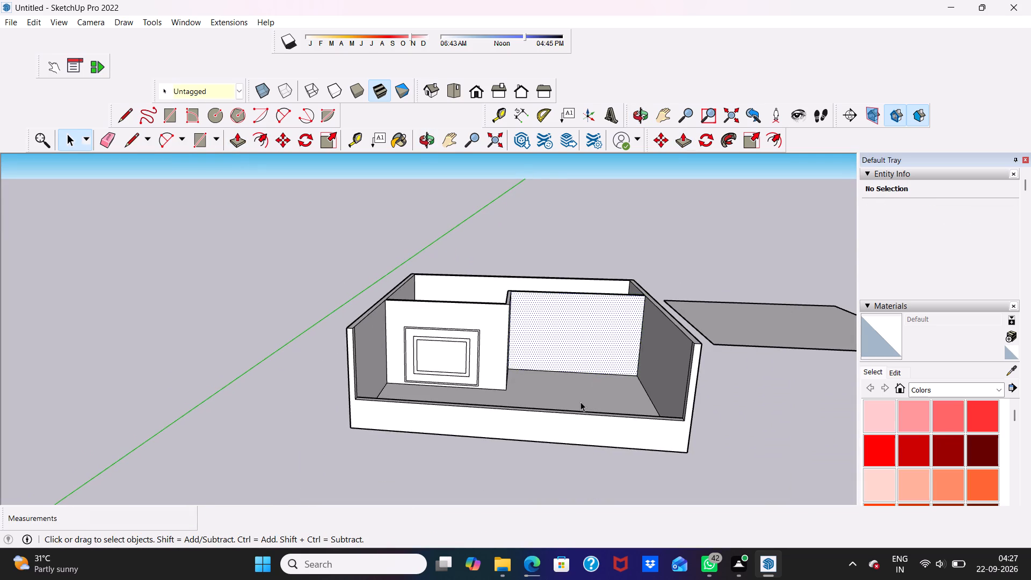
pyautogui.click(580, 402)
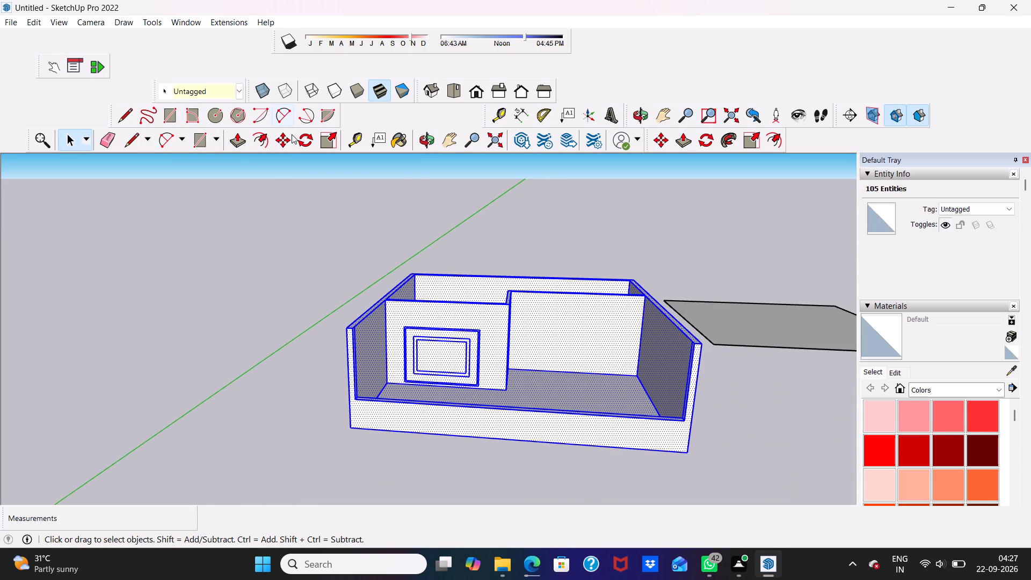
pyautogui.click(288, 138)
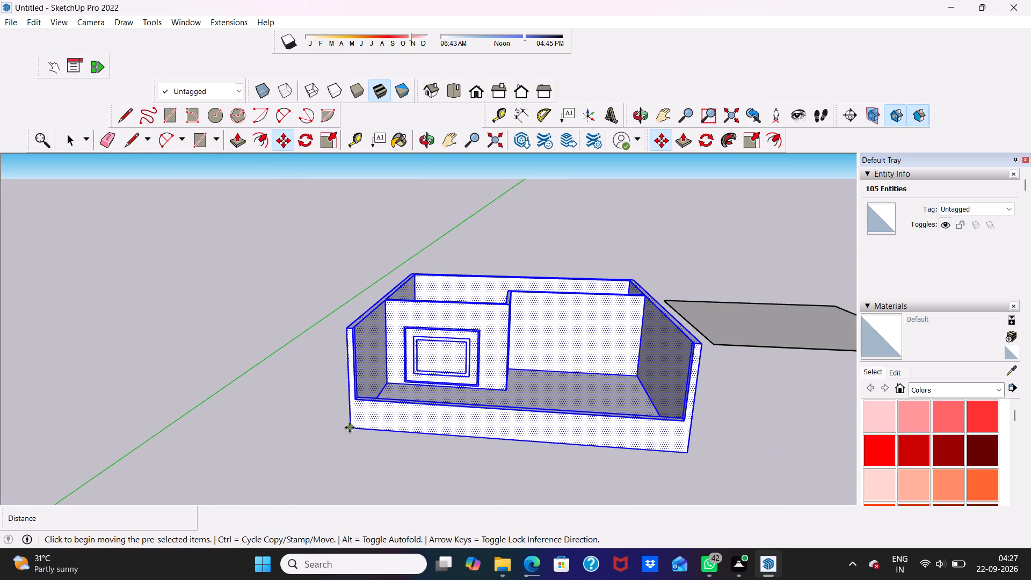
pyautogui.click(350, 426)
pyautogui.scroll(-2, 363, 321)
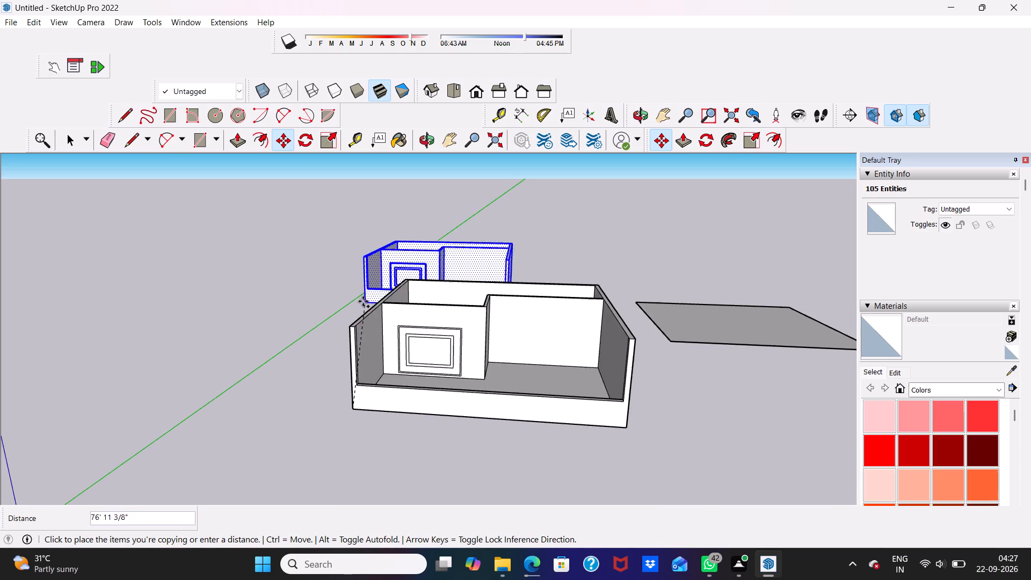
pyautogui.scroll(7, 360, 299)
pyautogui.scroll(-3, 405, 314)
pyautogui.scroll(1, 358, 354)
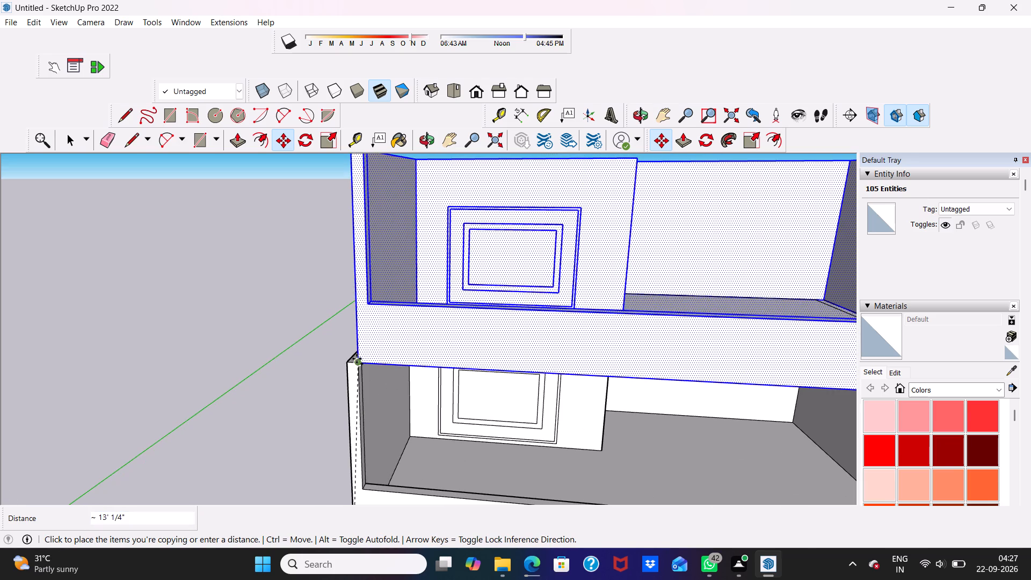
pyautogui.scroll(-1, 350, 358)
pyautogui.moveTo(350, 358); pyautogui.dragTo(414, 368, button='middle')
pyautogui.scroll(7, 438, 366)
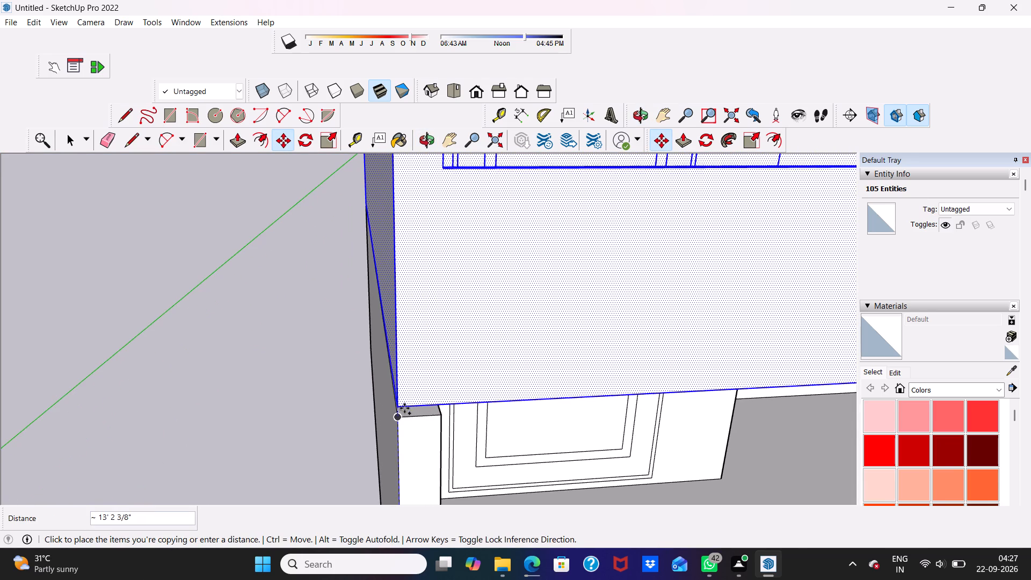
pyautogui.click(402, 416)
pyautogui.scroll(-3, 425, 355)
pyautogui.moveTo(426, 353); pyautogui.dragTo(422, 276, button='middle')
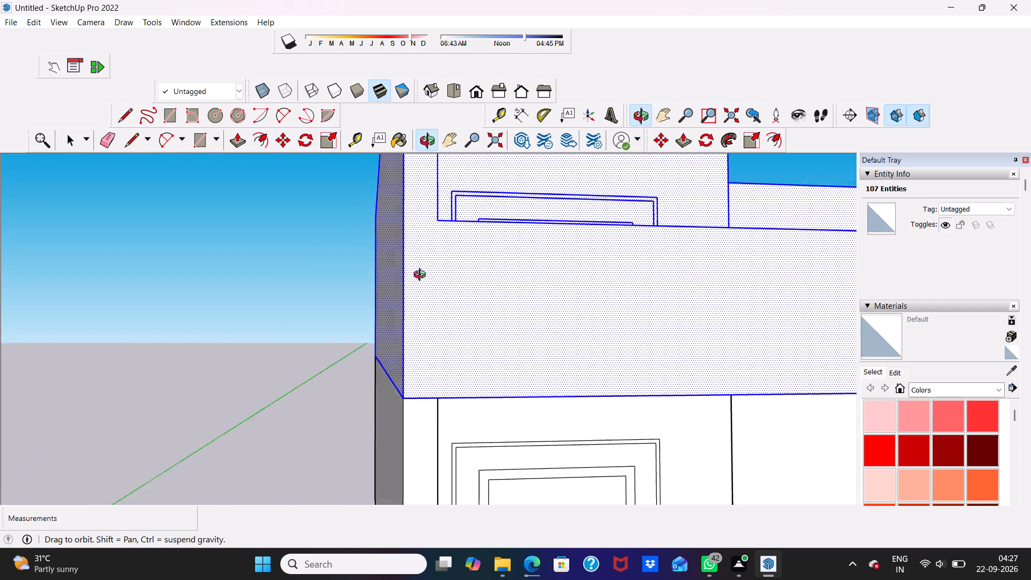
pyautogui.moveTo(422, 276); pyautogui.dragTo(399, 260, button='middle')
pyautogui.scroll(-14, 399, 260)
pyautogui.press('space')
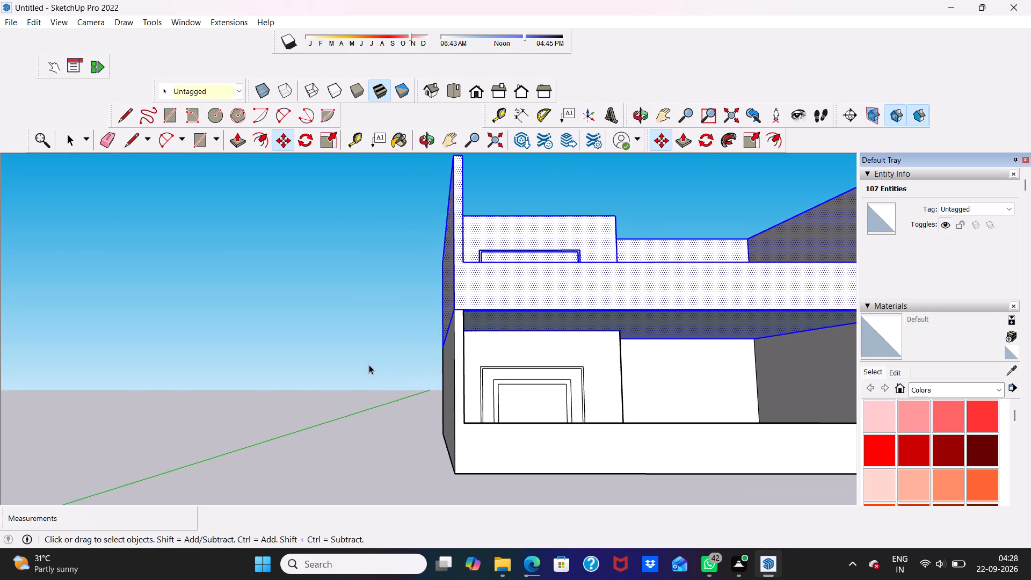
pyautogui.click(362, 357)
# Erase all nested window outlines from the upper floor's front room wall.
pyautogui.scroll(-5, 361, 355)
pyautogui.moveTo(486, 328); pyautogui.dragTo(466, 379, button='middle')
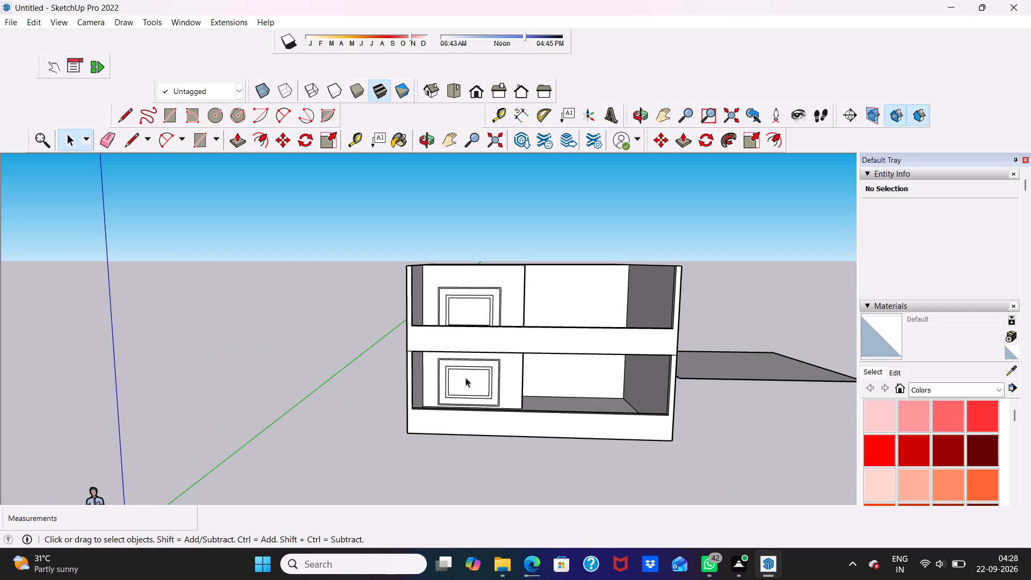
pyautogui.moveTo(466, 377); pyautogui.dragTo(476, 363, button='middle')
pyautogui.scroll(-5, 476, 363)
pyautogui.moveTo(479, 367); pyautogui.dragTo(487, 369, button='middle')
pyautogui.scroll(3, 489, 302)
pyautogui.moveTo(489, 302); pyautogui.dragTo(488, 375, button='middle')
pyautogui.scroll(6, 491, 298)
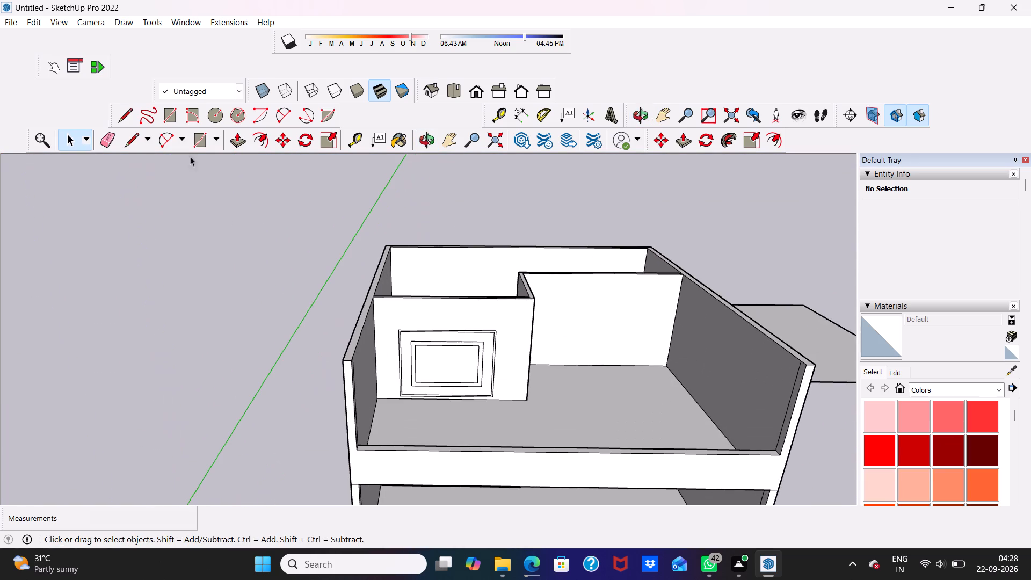
pyautogui.click(113, 137)
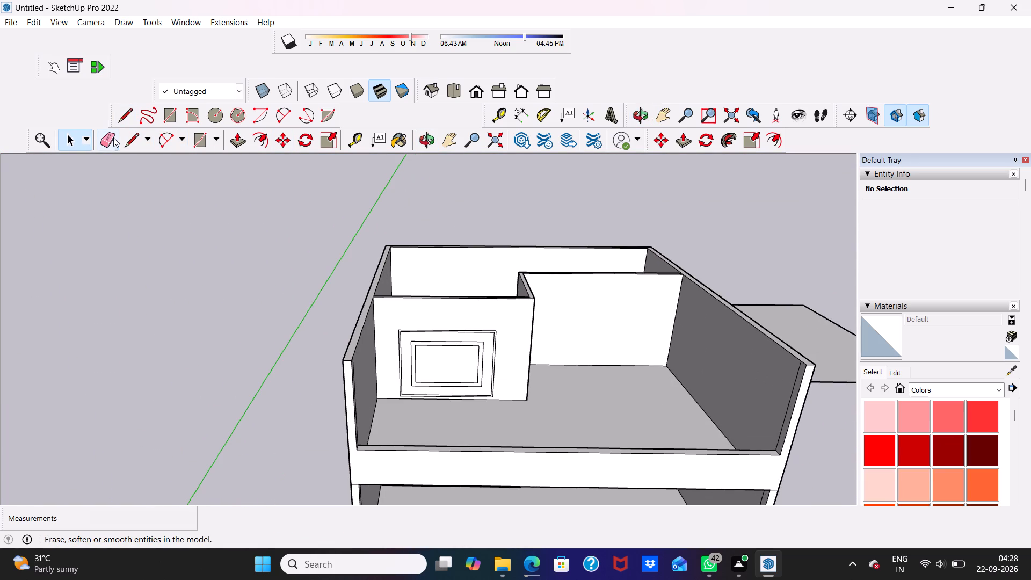
pyautogui.scroll(4, 415, 294)
pyautogui.moveTo(463, 339); pyautogui.dragTo(471, 367)
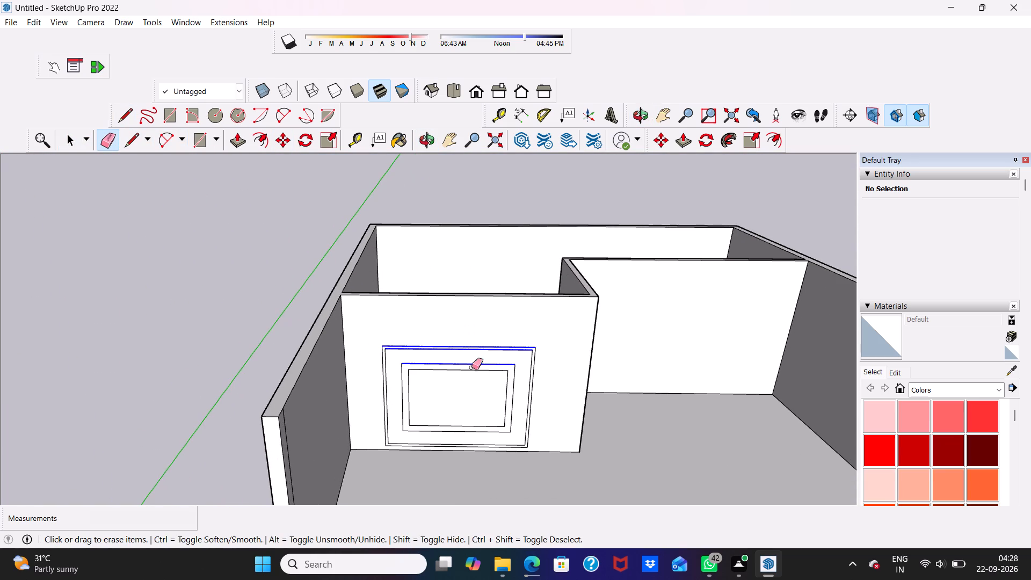
pyautogui.moveTo(471, 367); pyautogui.dragTo(472, 444)
pyautogui.scroll(2, 507, 394)
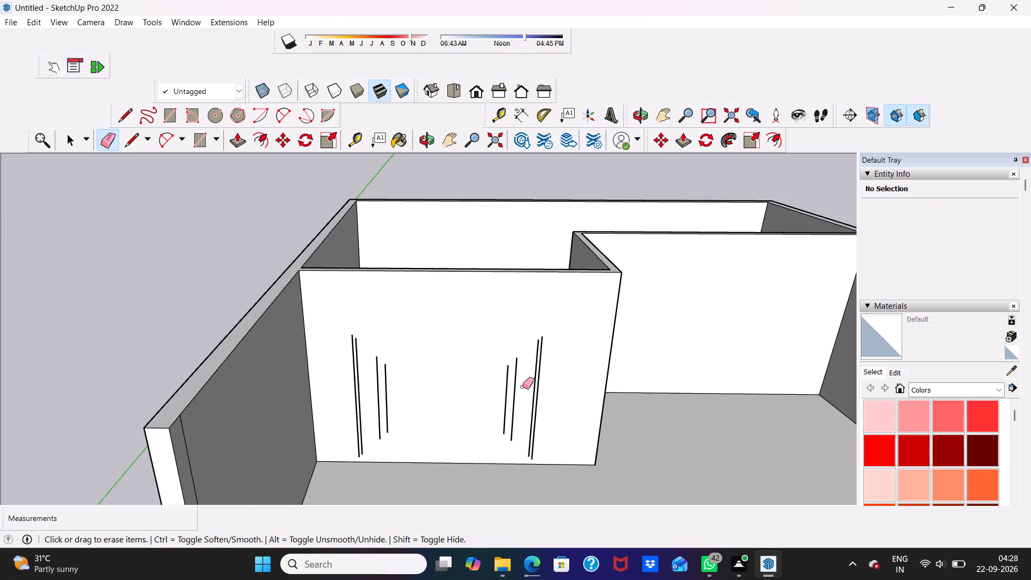
pyautogui.moveTo(542, 378); pyautogui.dragTo(349, 382)
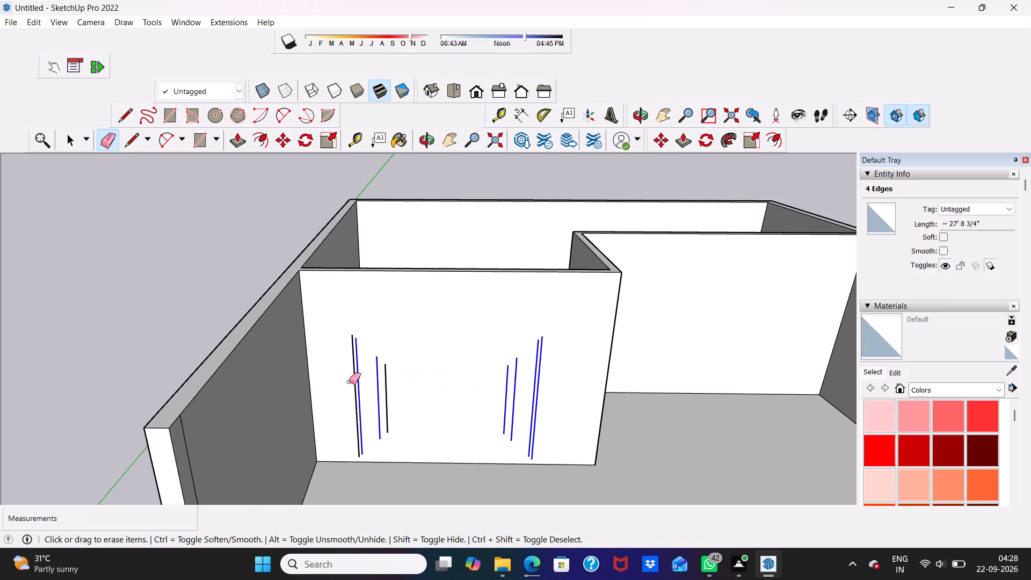
pyautogui.moveTo(349, 382); pyautogui.dragTo(344, 382)
pyautogui.click(386, 382)
pyautogui.scroll(-4, 382, 377)
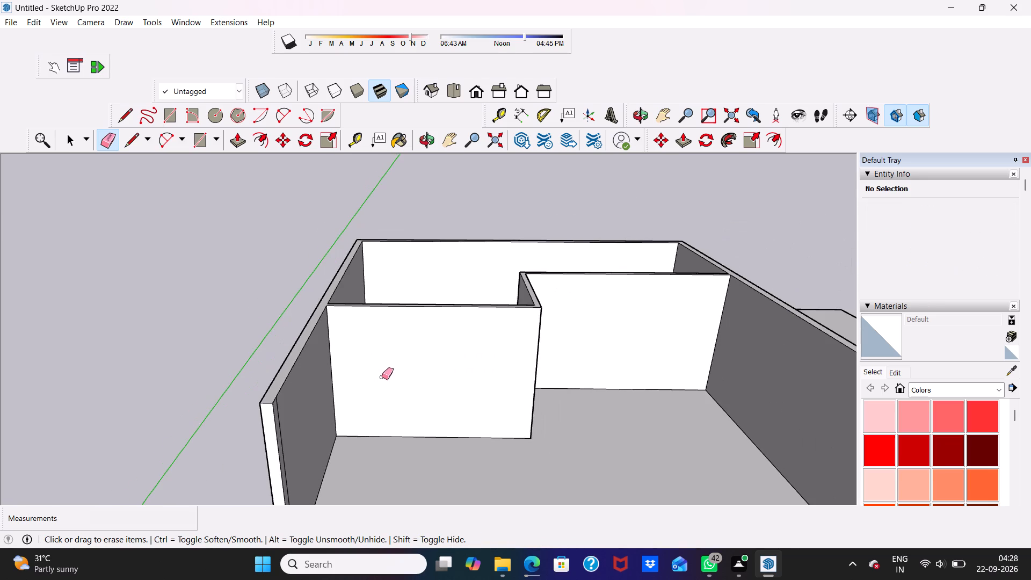
pyautogui.press('space')
# Examine the stacked house from the front and below, focusing on the upper floor slab and the ground-floor rooms.
pyautogui.scroll(-5, 415, 361)
pyautogui.moveTo(468, 360); pyautogui.dragTo(455, 241, button='middle')
pyautogui.scroll(-5, 475, 337)
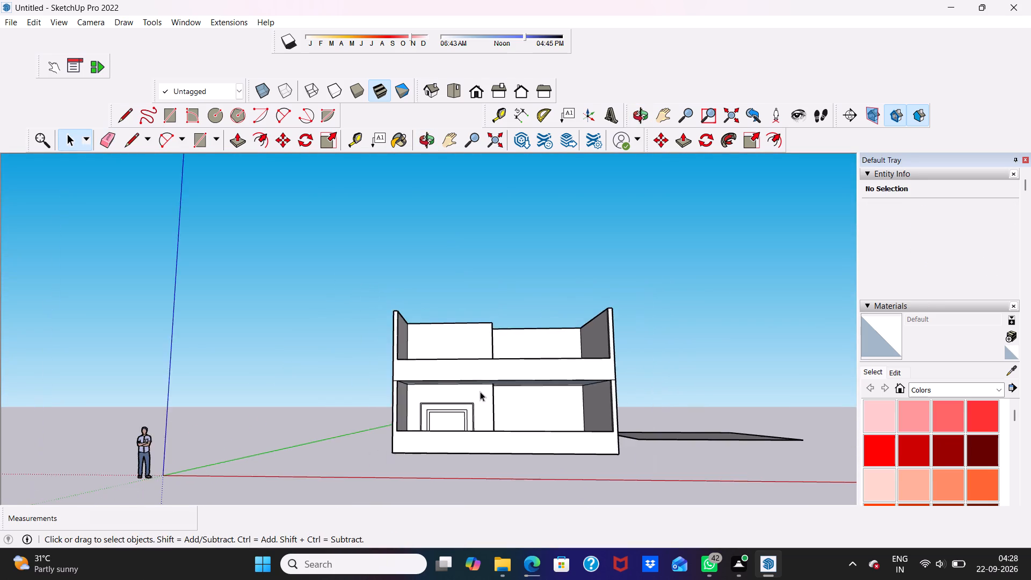
pyautogui.moveTo(480, 392); pyautogui.dragTo(466, 403, button='middle')
pyautogui.scroll(10, 533, 395)
pyautogui.scroll(-1, 493, 383)
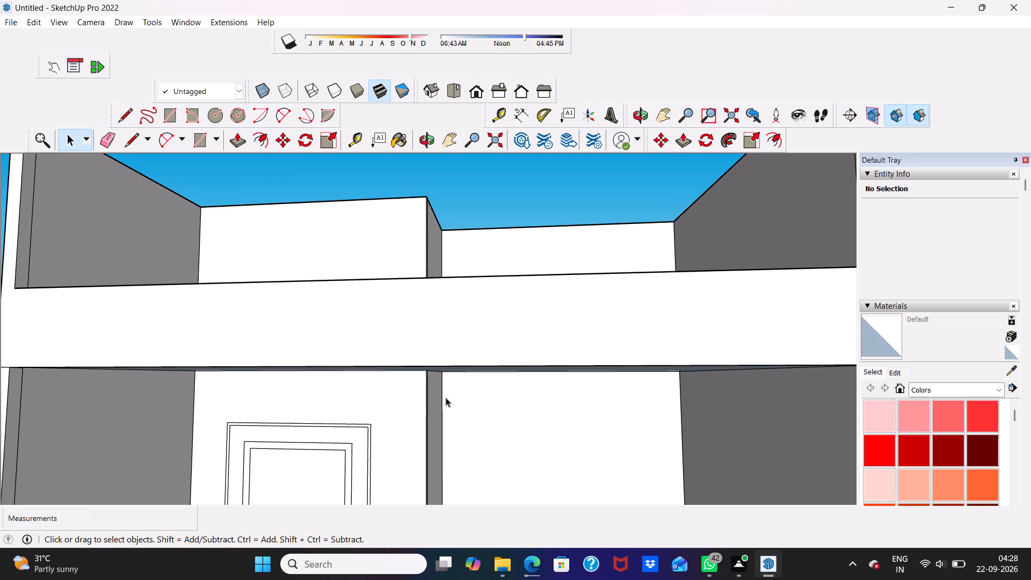
pyautogui.scroll(-3, 442, 395)
pyautogui.scroll(-3, 496, 344)
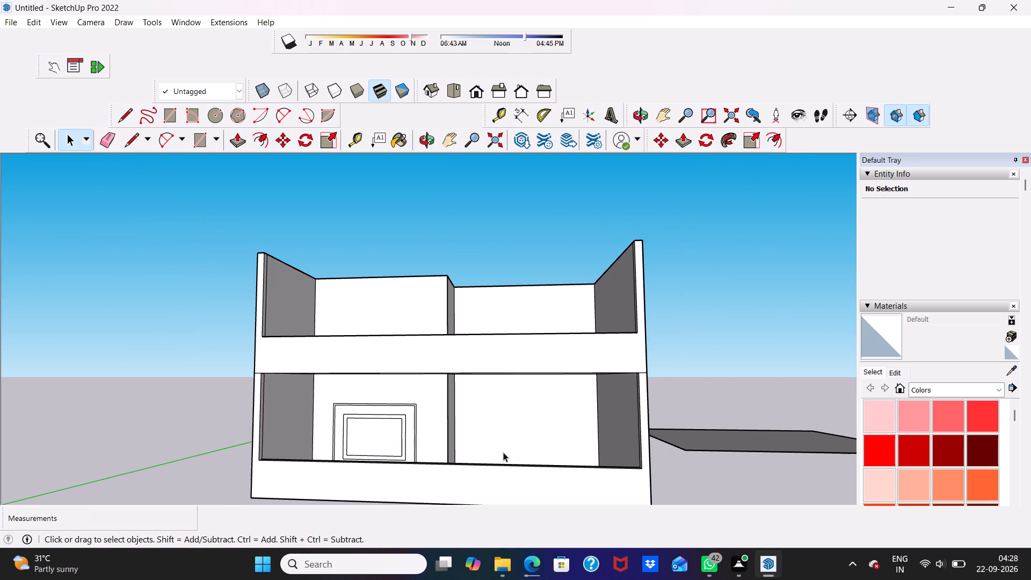
pyautogui.scroll(5, 506, 432)
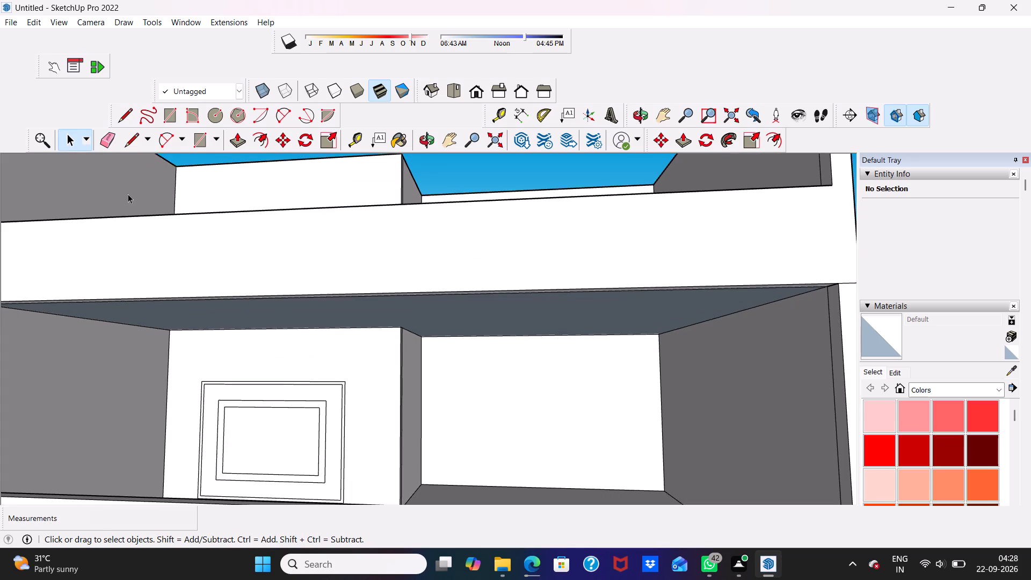
pyautogui.scroll(-2, 124, 201)
pyautogui.scroll(-1, 169, 329)
# Draw a vertical mullion rectangle about 3 9/16" wide and 5' 4 9/16" tall across the middle of the ground-floor window's inner frame.
pyautogui.moveTo(229, 365); pyautogui.dragTo(308, 419, button='middle')
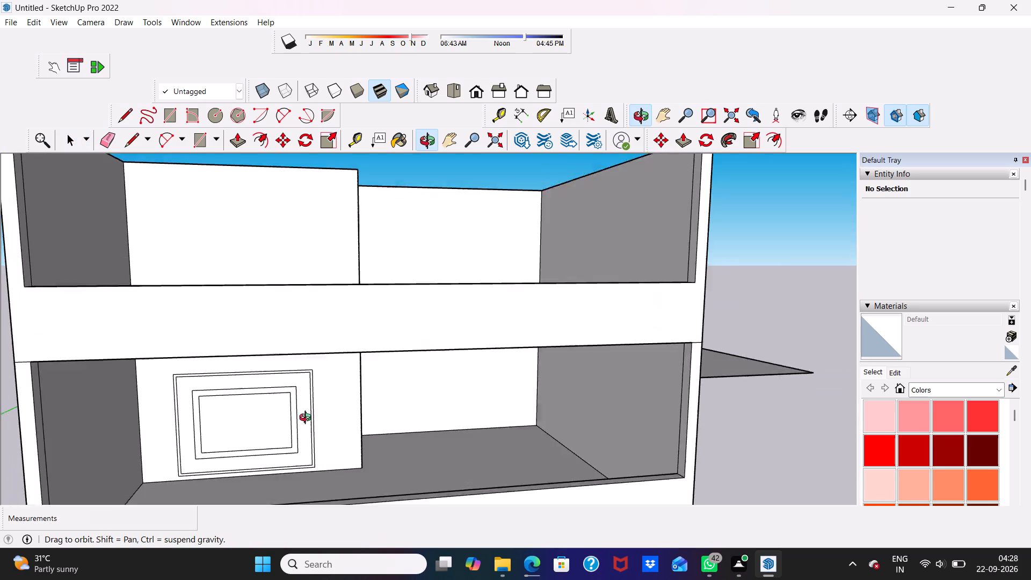
pyautogui.moveTo(308, 419); pyautogui.dragTo(310, 425, button='middle')
pyautogui.scroll(5, 287, 426)
pyautogui.moveTo(270, 428); pyautogui.dragTo(284, 381, button='middle')
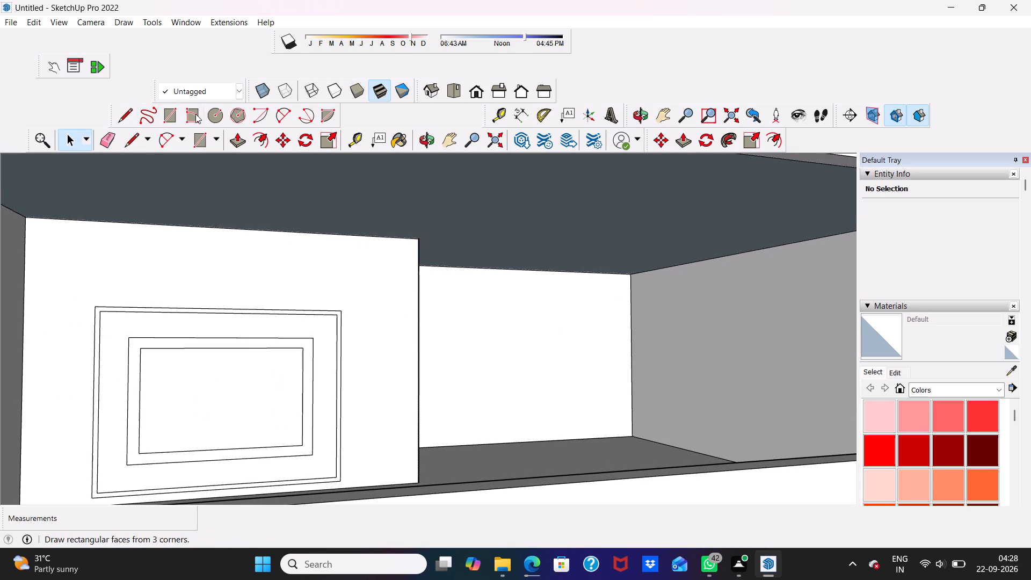
pyautogui.click(168, 115)
pyautogui.scroll(3, 291, 475)
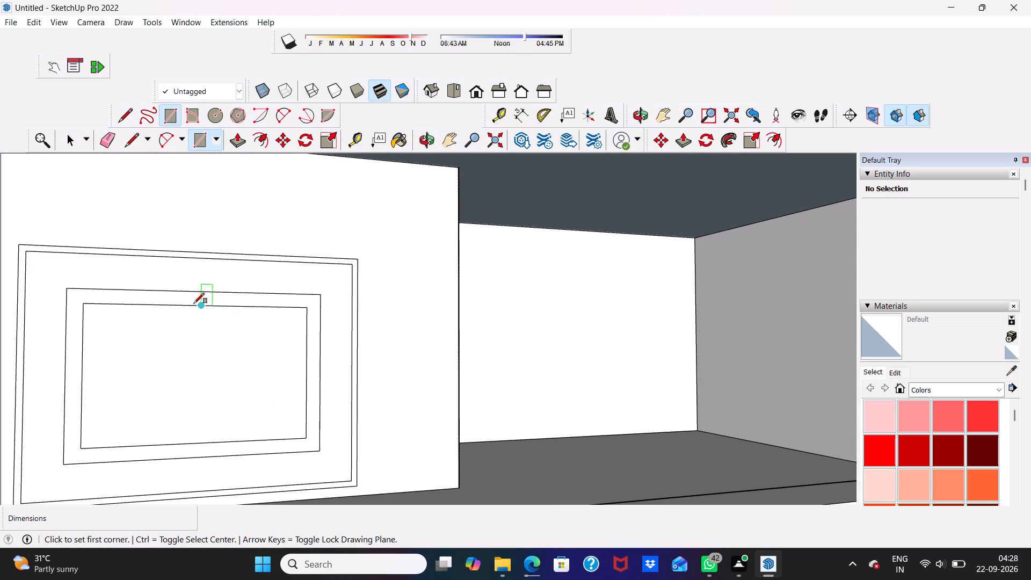
pyautogui.scroll(4, 204, 310)
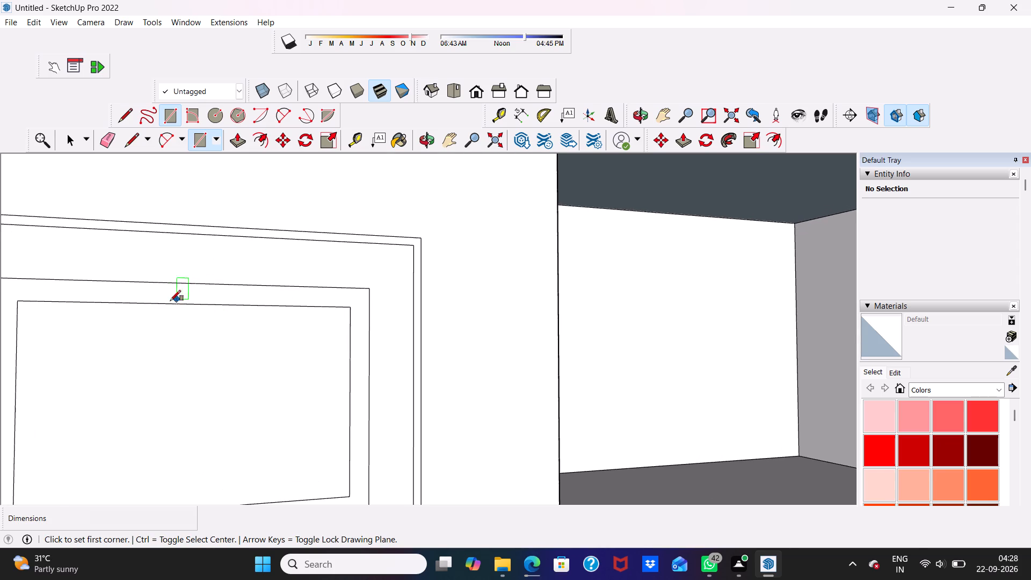
pyautogui.scroll(1, 195, 281)
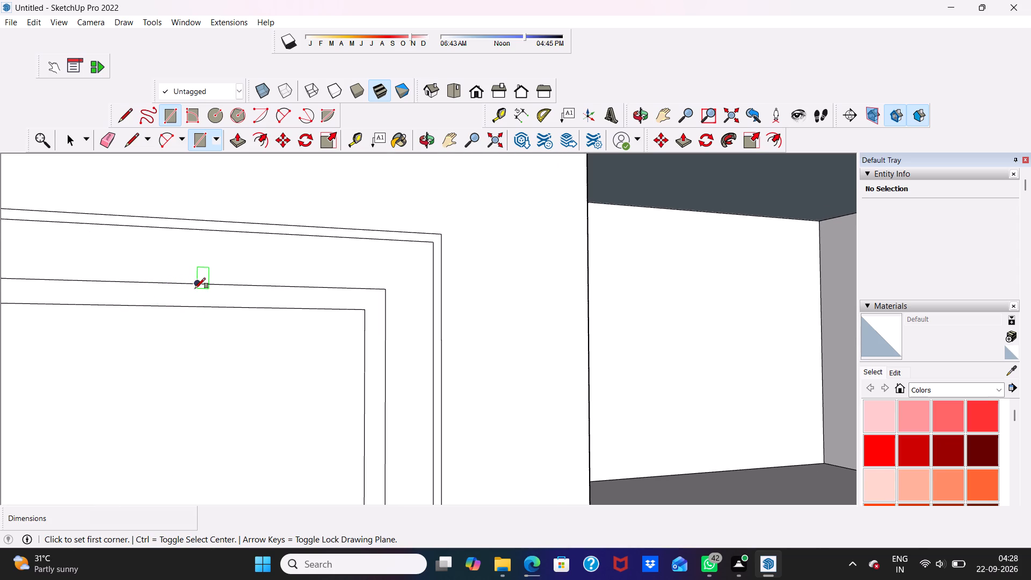
pyautogui.click(195, 285)
pyautogui.scroll(-7, 194, 334)
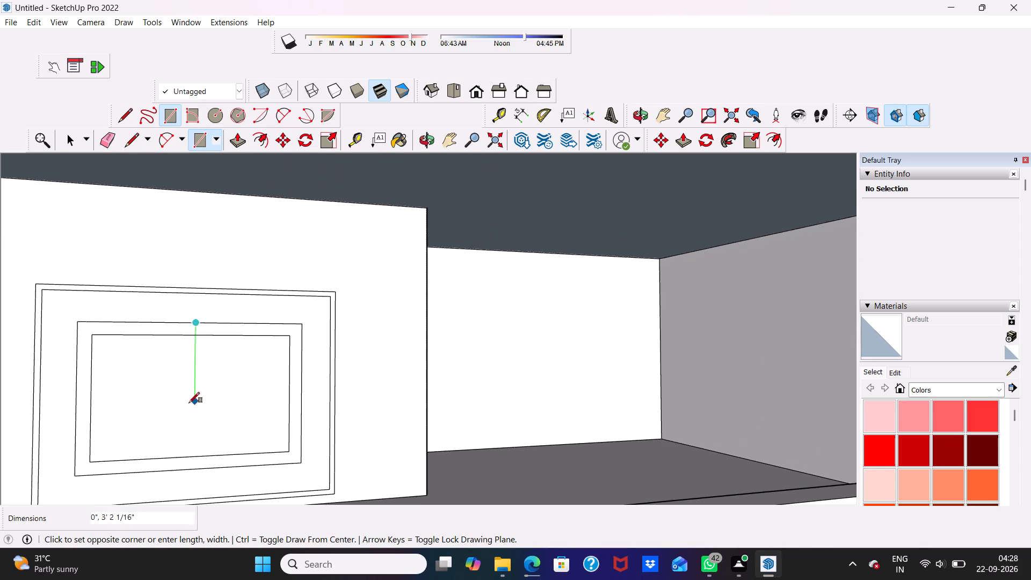
pyautogui.scroll(2, 197, 432)
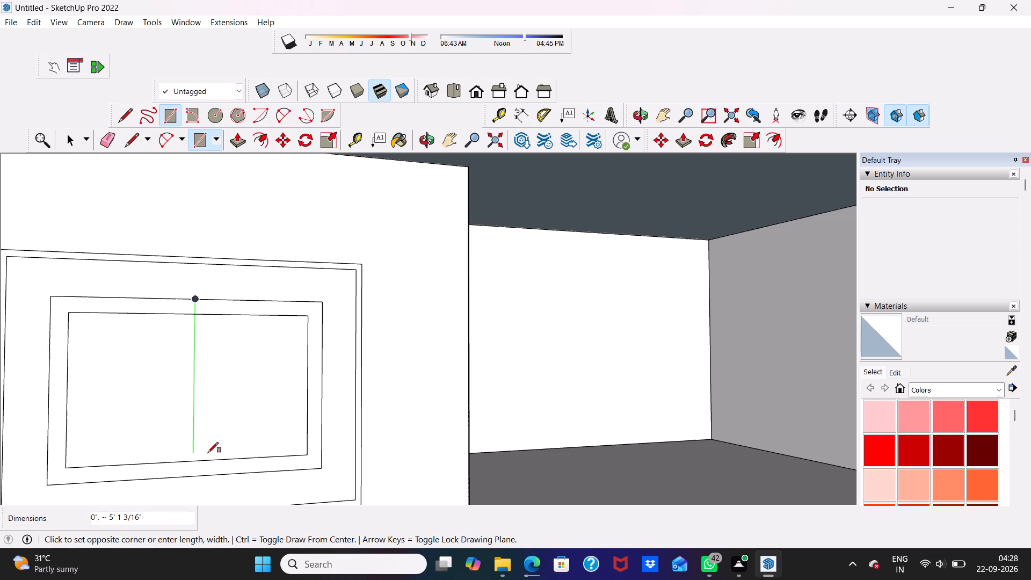
pyautogui.scroll(2, 209, 459)
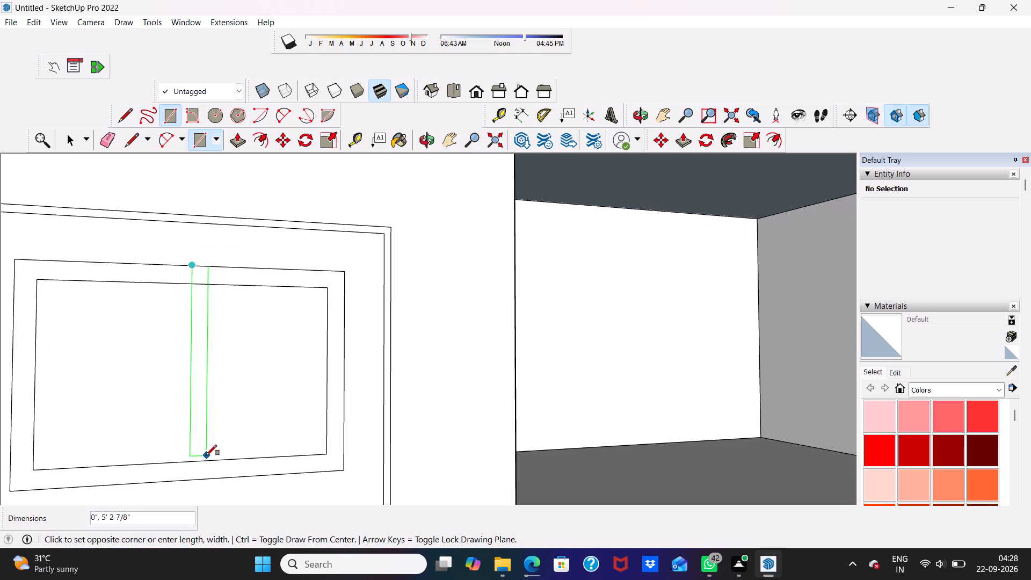
pyautogui.scroll(5, 206, 455)
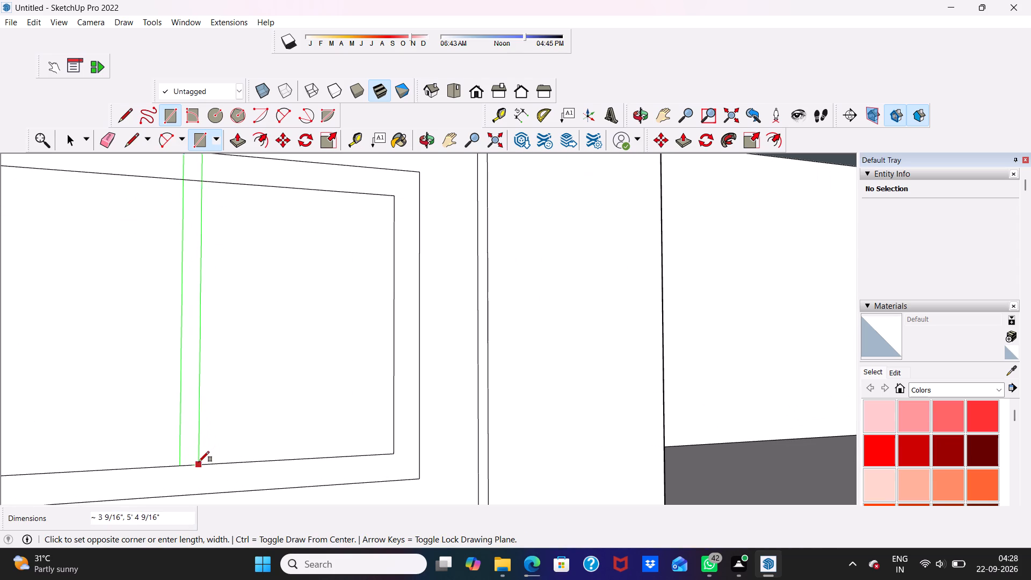
pyautogui.click(198, 462)
pyautogui.scroll(-6, 199, 461)
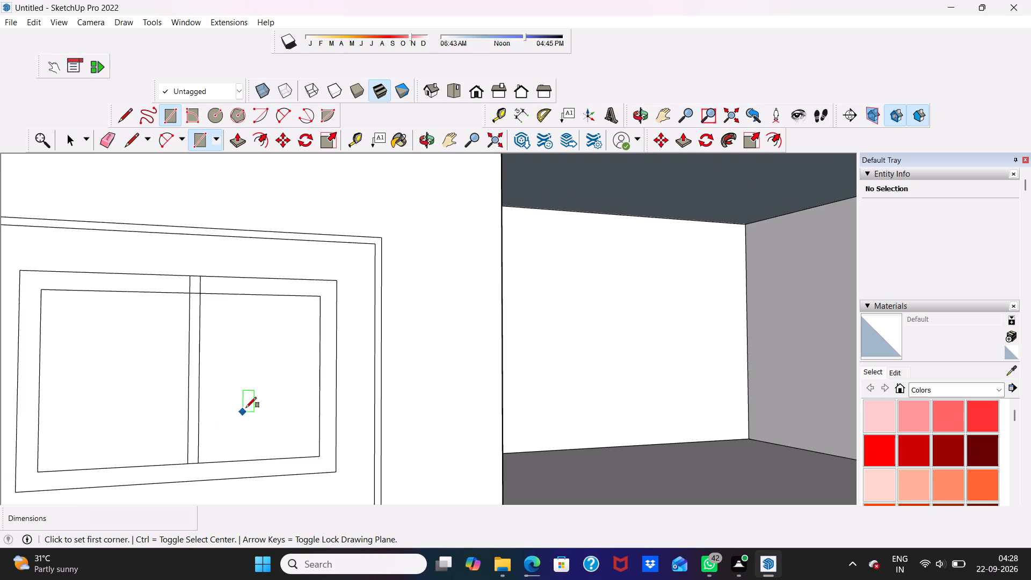
pyautogui.scroll(-2, 246, 408)
pyautogui.press('space')
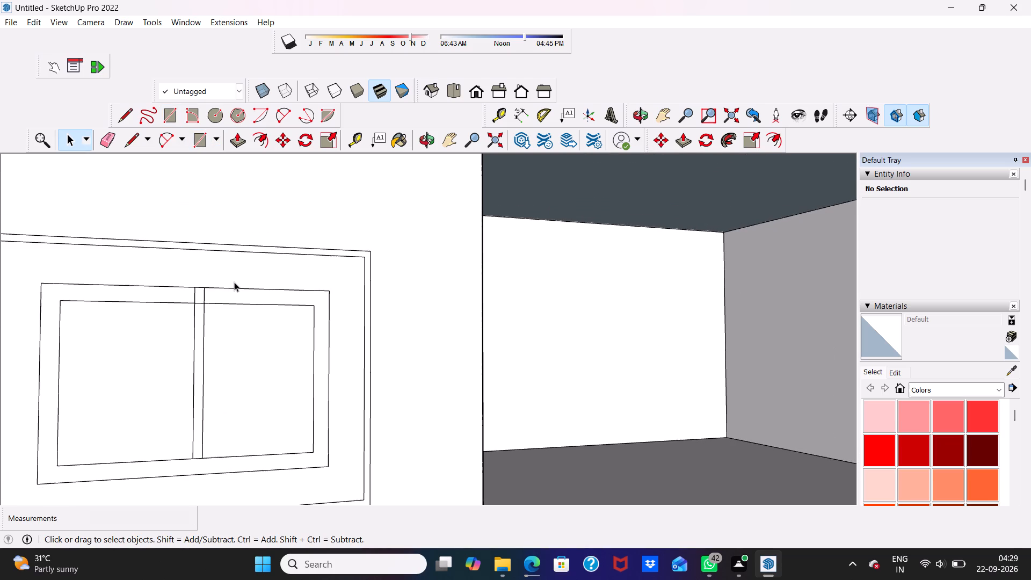
# Erase the two short mullion line segments crossing the top band of the ground-floor window frame.
pyautogui.click(110, 137)
pyautogui.scroll(4, 259, 331)
pyautogui.scroll(4, 180, 260)
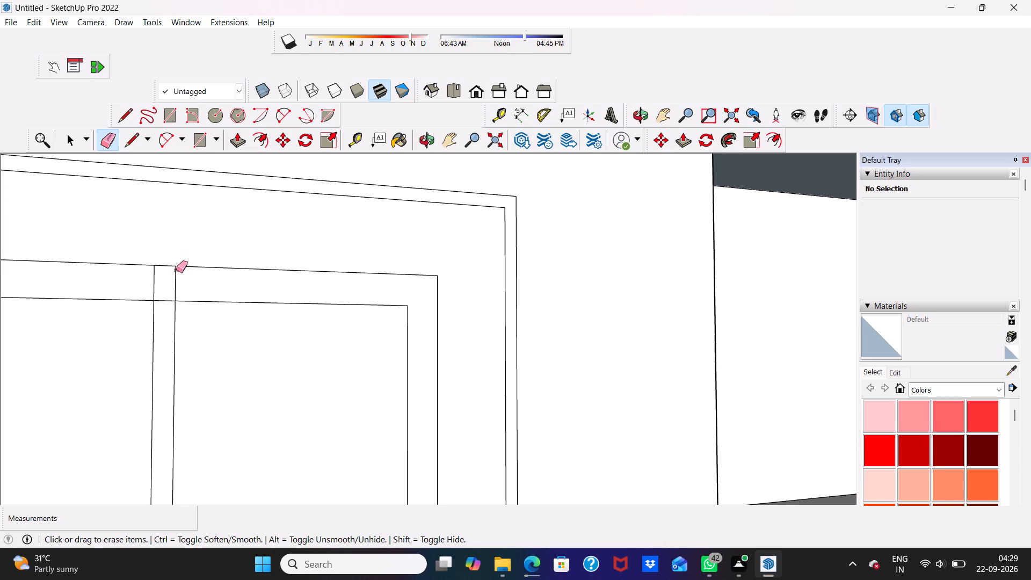
pyautogui.click(151, 286)
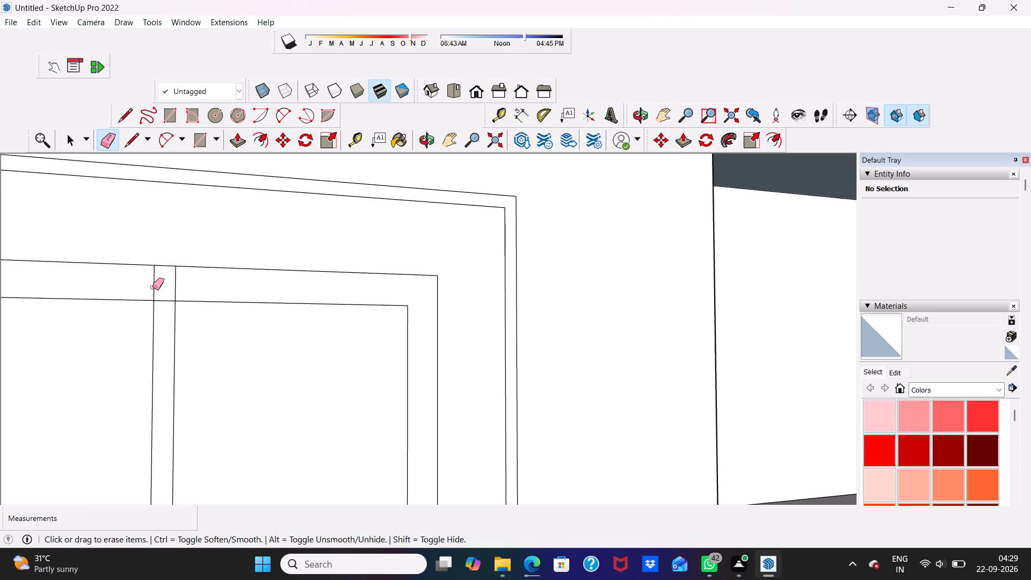
pyautogui.click(153, 287)
pyautogui.click(153, 287)
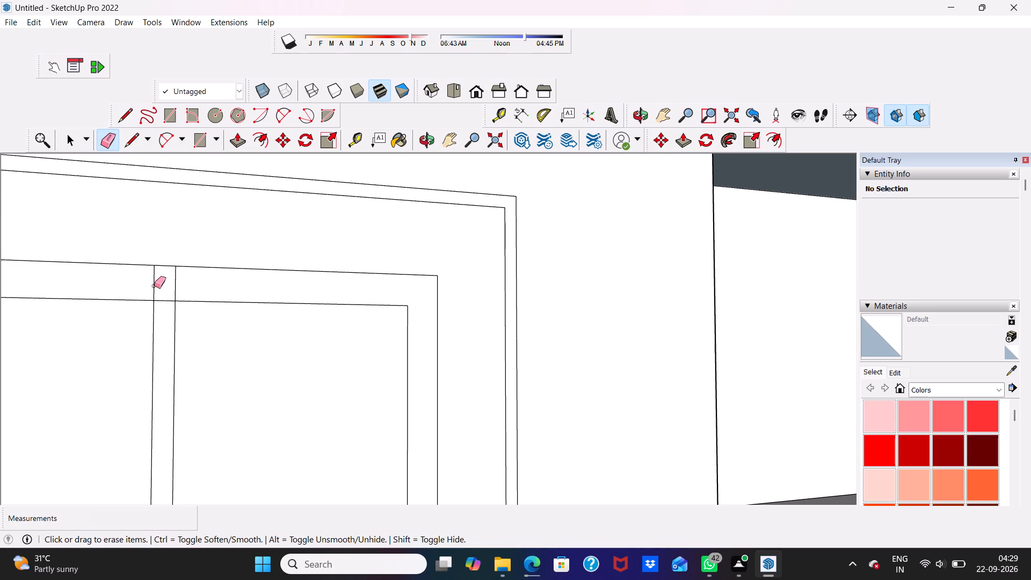
pyautogui.scroll(11, 151, 286)
pyautogui.click(159, 291)
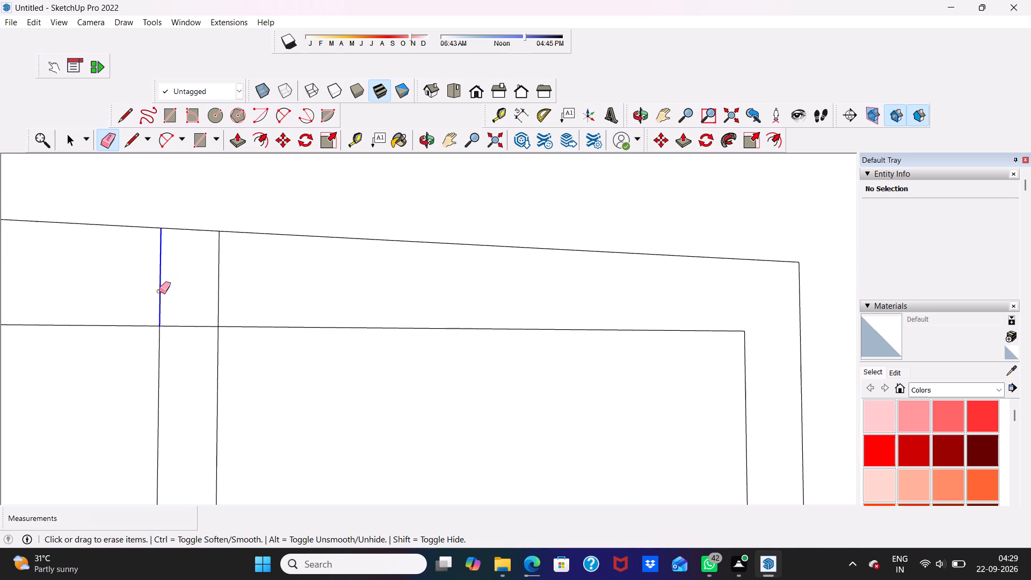
pyautogui.click(216, 294)
pyautogui.scroll(-10, 219, 295)
pyautogui.press('space')
# Push/Pull the ground-floor window's inner frame band outward by 6".
pyautogui.scroll(-12, 462, 305)
pyautogui.moveTo(547, 340); pyautogui.dragTo(436, 369, button='middle')
pyautogui.scroll(5, 210, 365)
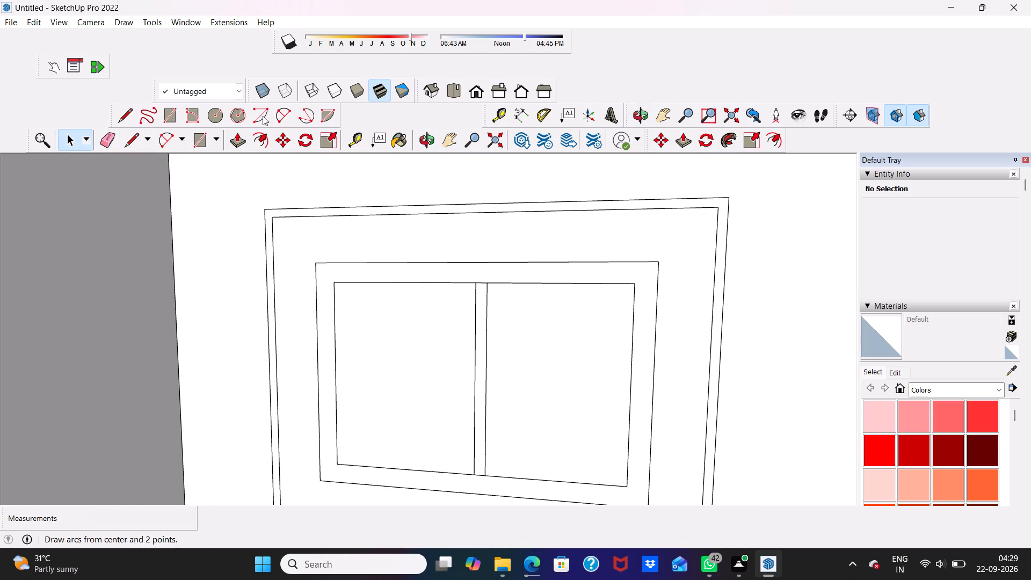
pyautogui.click(238, 140)
pyautogui.scroll(3, 307, 305)
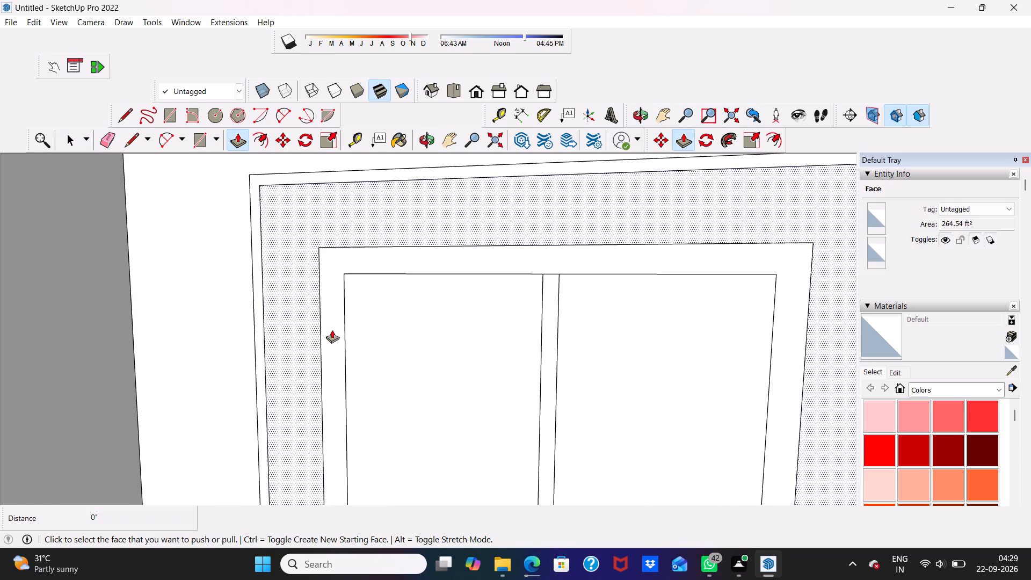
pyautogui.click(332, 330)
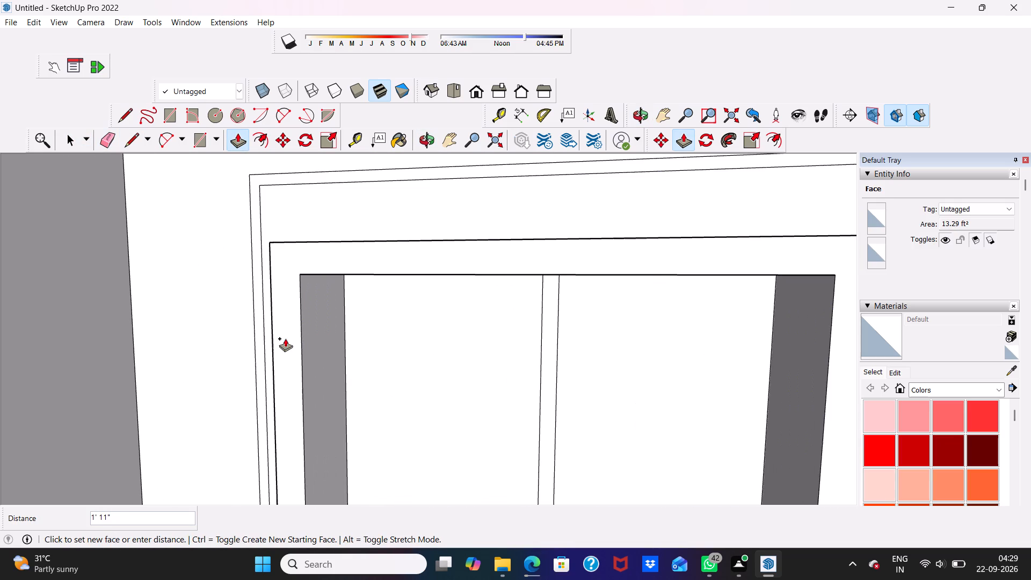
pyautogui.write('6"')
pyautogui.press('Return')
# Push/Pull the vertical mullion strip in the middle of the ground-floor window outward by 3".
pyautogui.scroll(1, 285, 338)
pyautogui.scroll(-7, 337, 266)
pyautogui.scroll(-1, 483, 324)
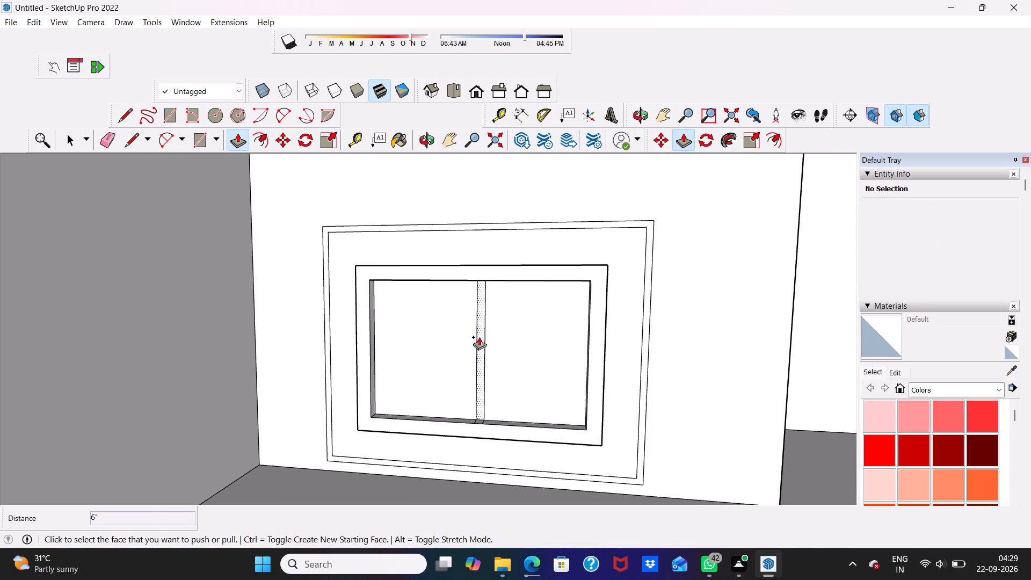
pyautogui.scroll(4, 479, 337)
pyautogui.click(479, 337)
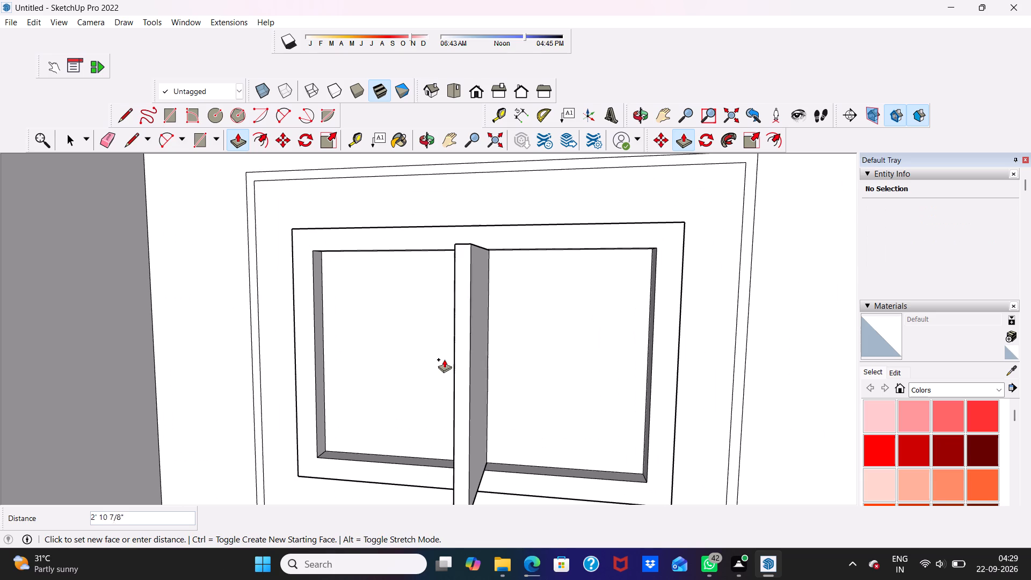
pyautogui.write('3"')
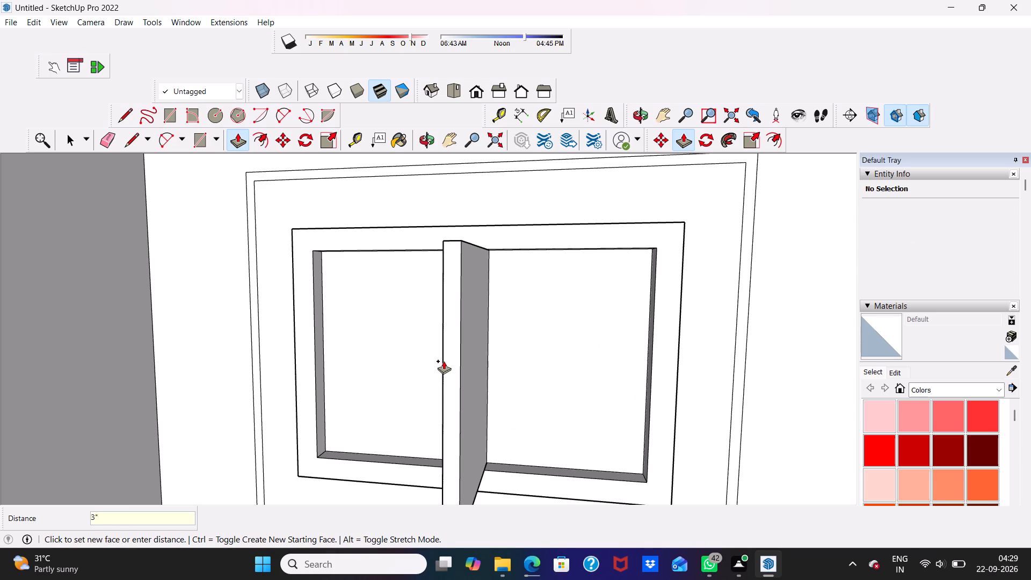
pyautogui.press('Return')
# Erase the two leftover short edges on the frame's inner top face above the window mullion.
pyautogui.scroll(5, 444, 361)
pyautogui.scroll(-1, 455, 372)
pyautogui.scroll(-5, 488, 335)
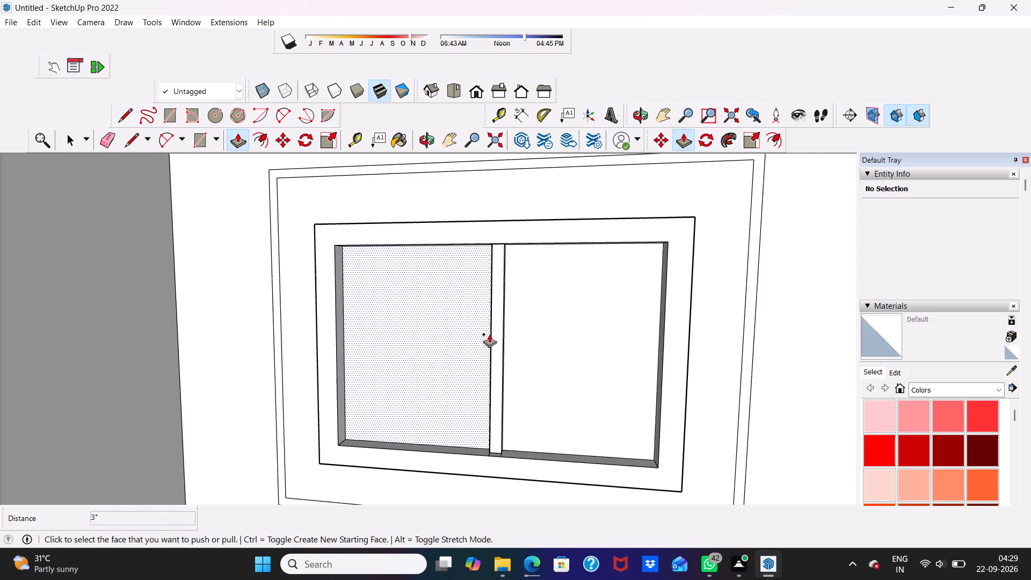
pyautogui.moveTo(489, 334); pyautogui.dragTo(537, 283, button='middle')
pyautogui.scroll(5, 497, 326)
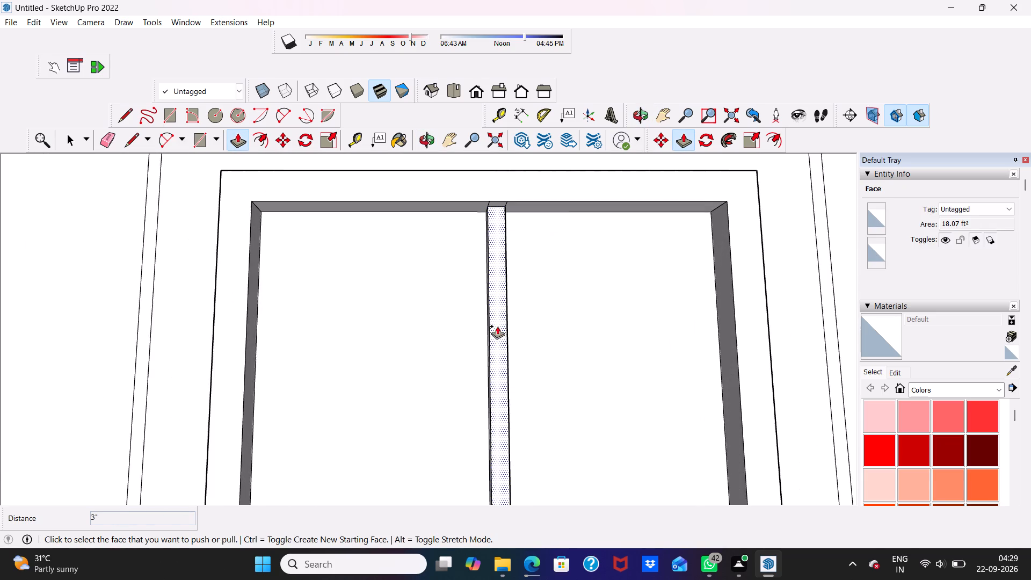
pyautogui.press('space')
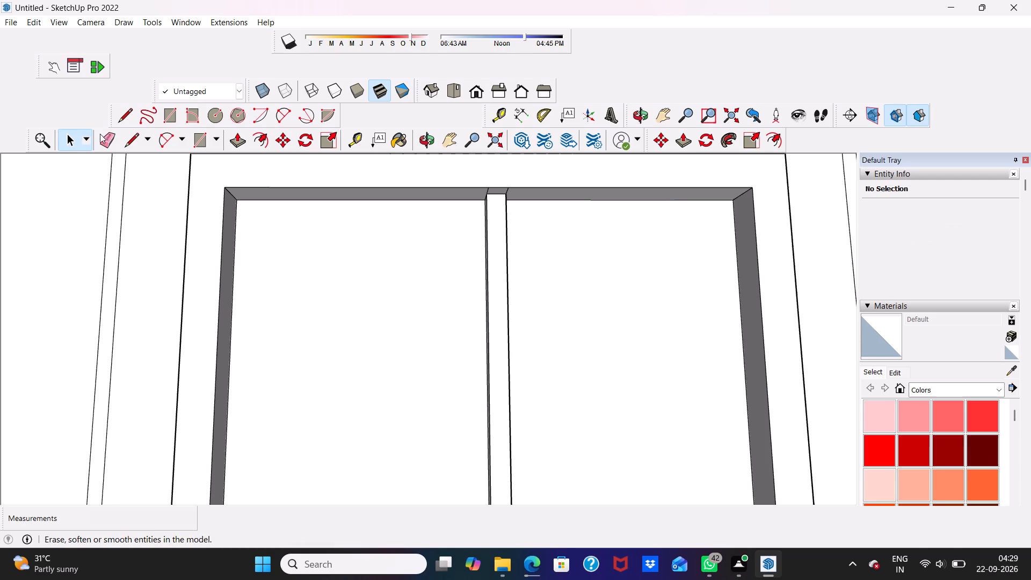
pyautogui.click(102, 136)
pyautogui.scroll(4, 406, 225)
pyautogui.scroll(-4, 445, 242)
pyautogui.moveTo(483, 253); pyautogui.dragTo(491, 226, button='middle')
pyautogui.scroll(11, 515, 169)
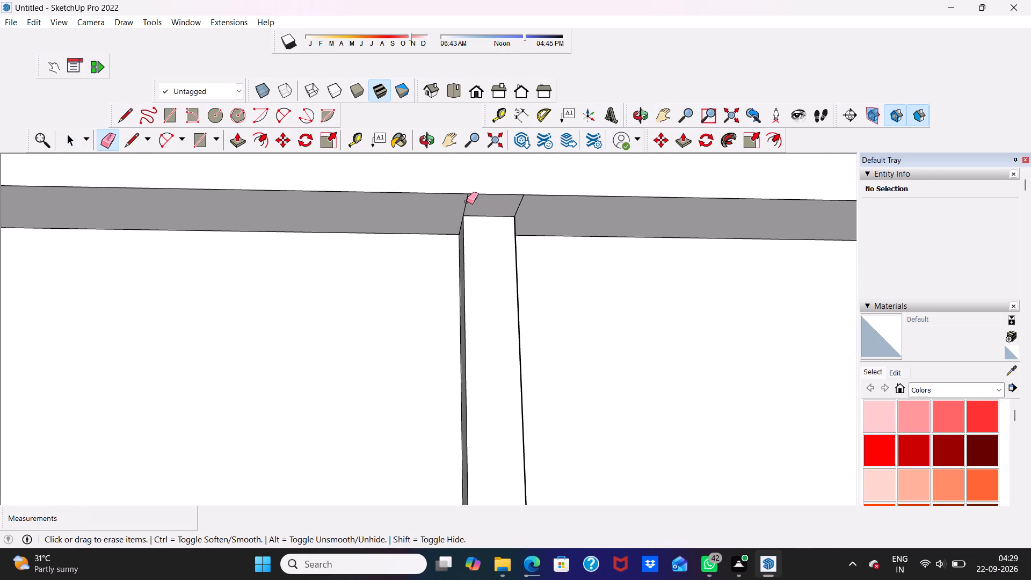
pyautogui.click(467, 201)
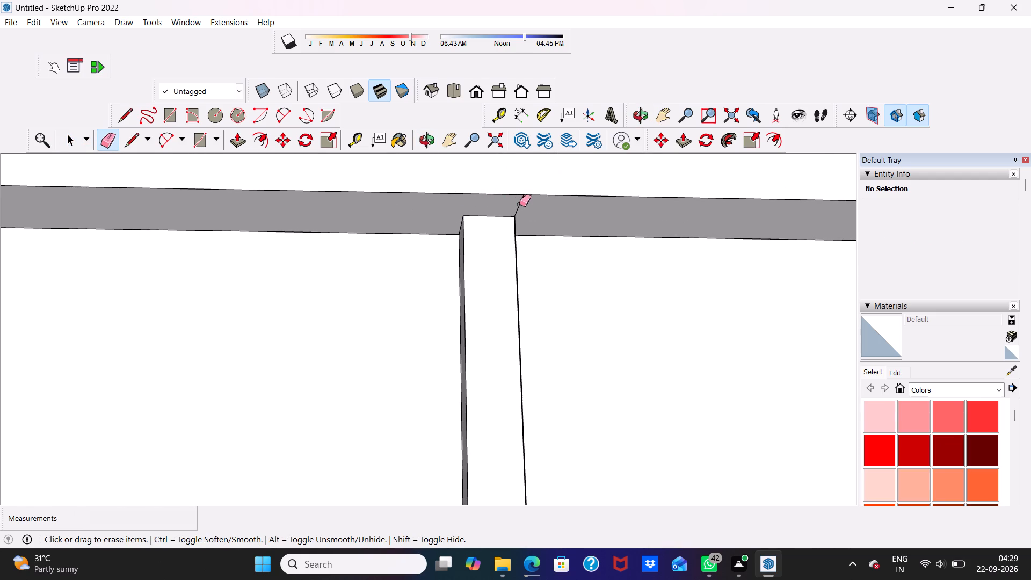
pyautogui.click(520, 203)
# Erase the two leftover short edges on the frame's inner bottom face at the foot of the mullion.
pyautogui.scroll(-20, 520, 203)
pyautogui.scroll(-3, 520, 203)
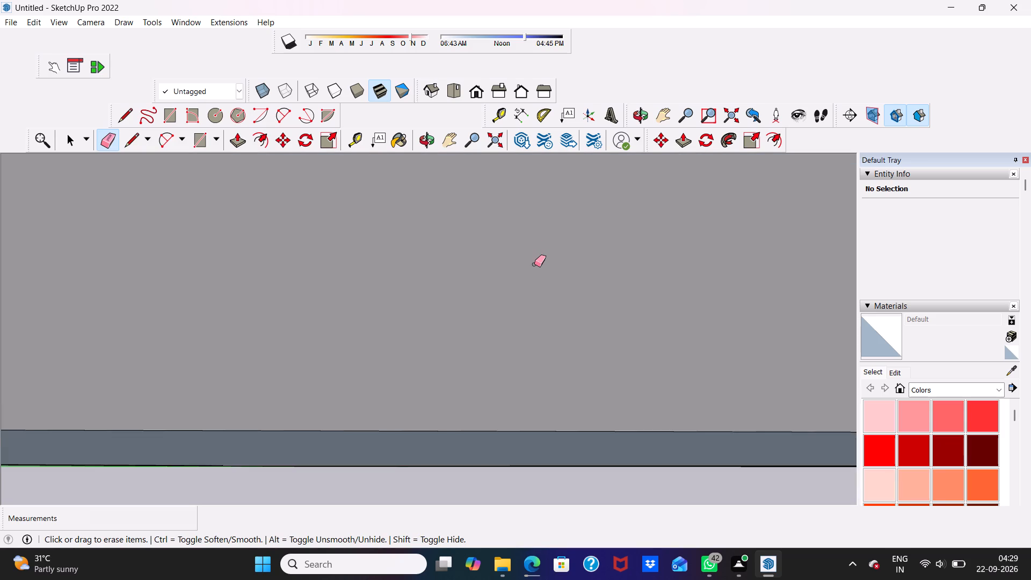
pyautogui.click(476, 86)
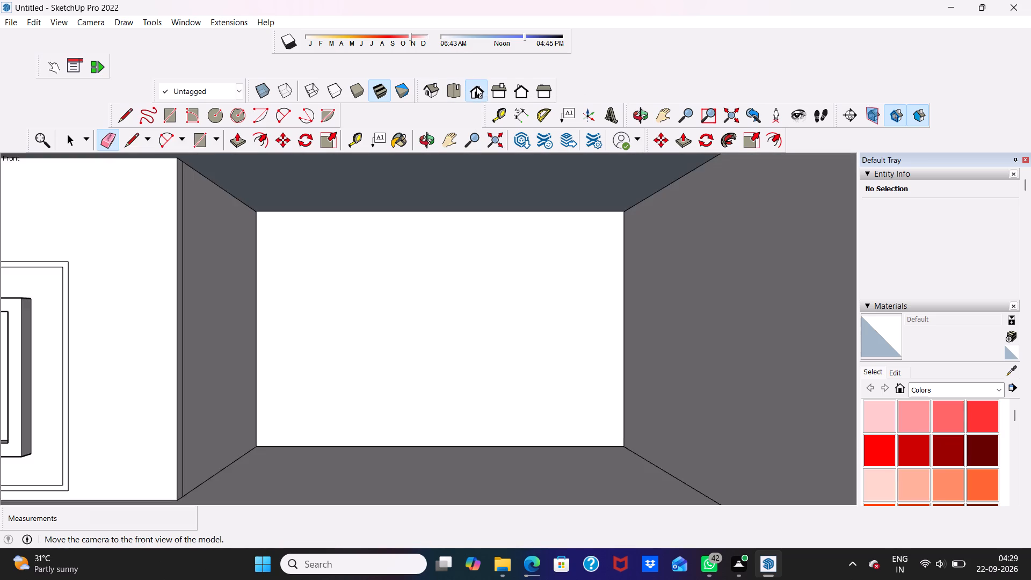
pyautogui.scroll(-5, 487, 129)
pyautogui.scroll(-4, 428, 237)
pyautogui.moveTo(431, 263); pyautogui.dragTo(482, 365, button='middle')
pyautogui.scroll(5, 285, 356)
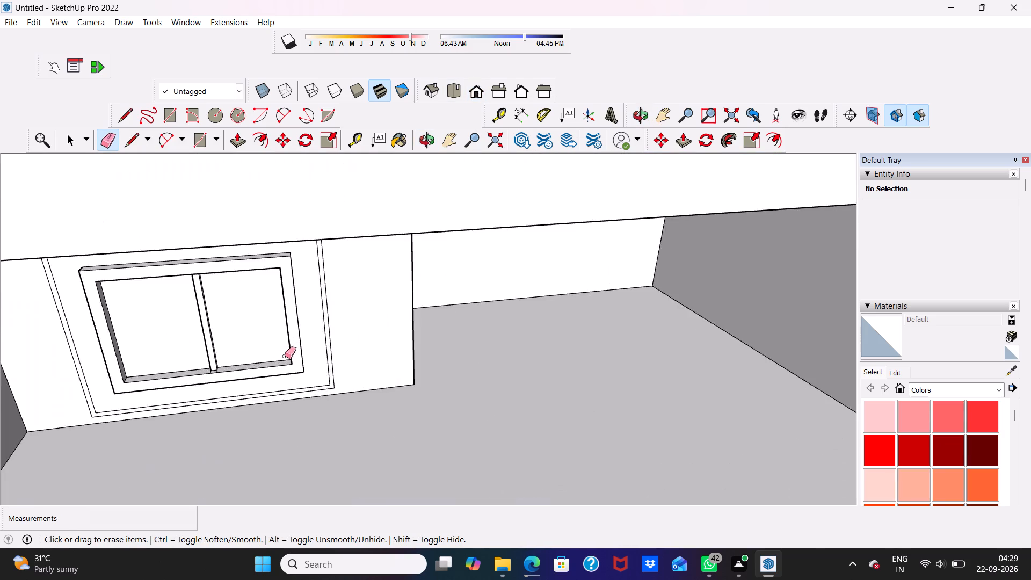
pyautogui.scroll(19, 285, 356)
pyautogui.click(255, 394)
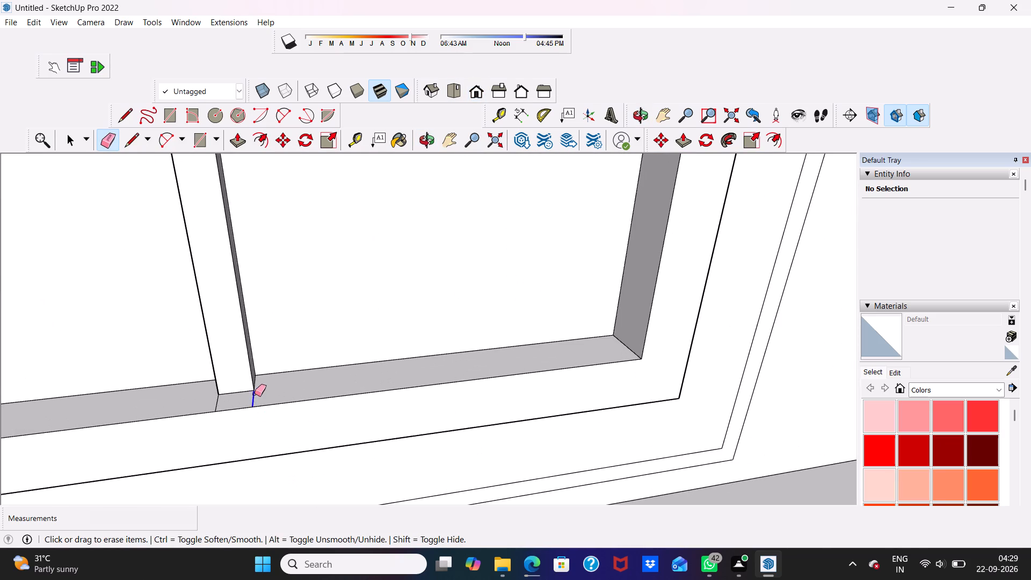
pyautogui.click(216, 404)
pyautogui.scroll(-2, 245, 396)
pyautogui.moveTo(246, 396); pyautogui.dragTo(302, 308, button='middle')
pyautogui.scroll(-5, 302, 308)
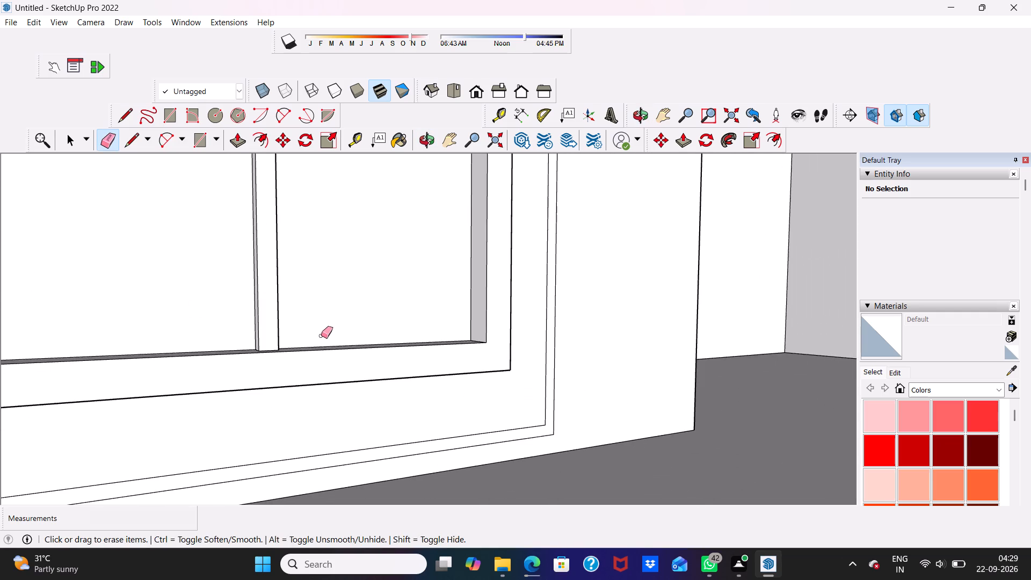
pyautogui.press('space')
# Examine the stacked house from the front, focusing on the ground-floor window and the plain back wall of the adjoining recessed room.
pyautogui.scroll(-2, 310, 370)
pyautogui.scroll(1, 310, 370)
pyautogui.scroll(-11, 314, 358)
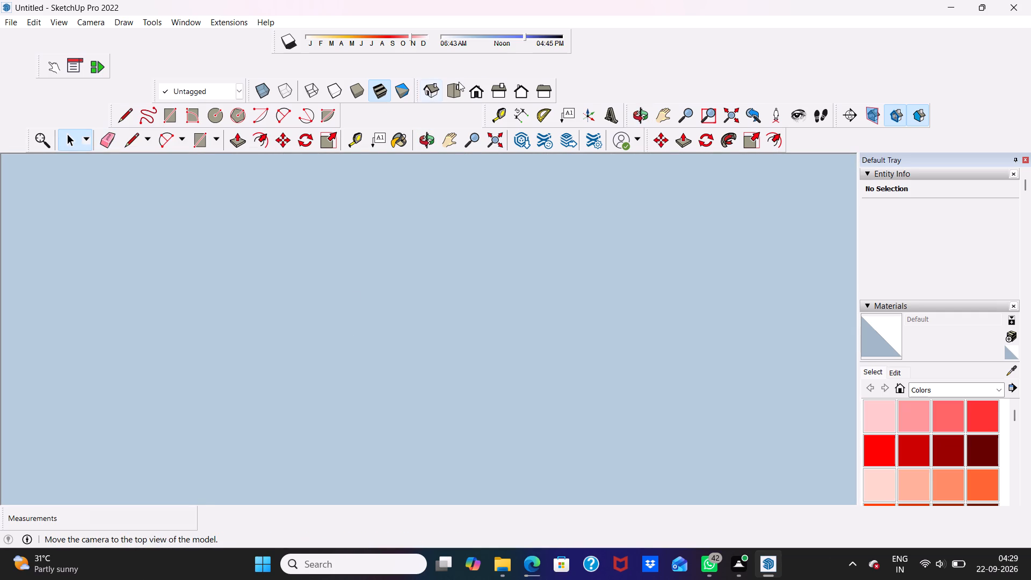
pyautogui.click(481, 92)
pyautogui.scroll(-6, 489, 127)
pyautogui.scroll(-5, 474, 273)
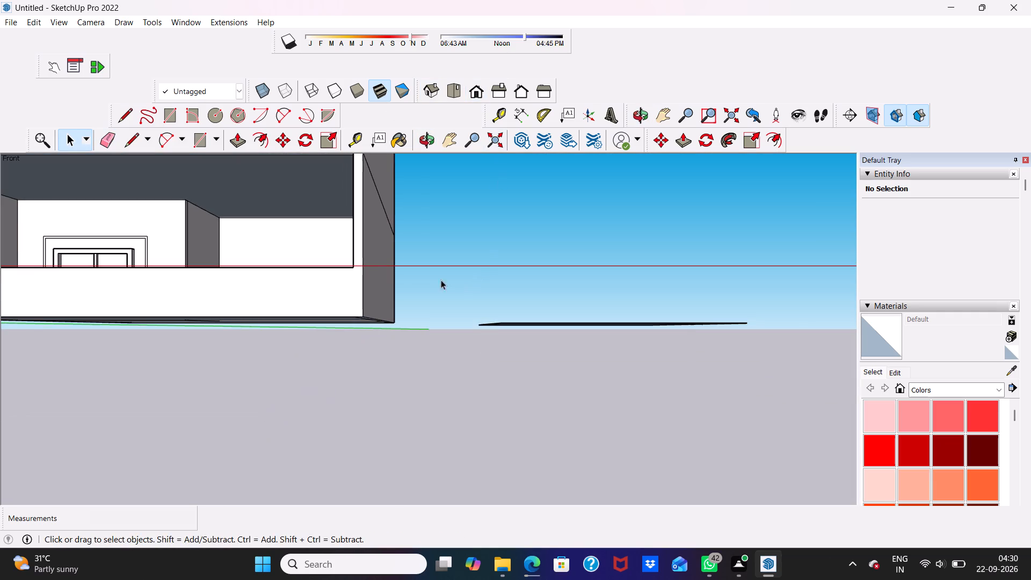
pyautogui.scroll(-8, 300, 258)
pyautogui.moveTo(300, 258); pyautogui.dragTo(333, 346, button='middle')
pyautogui.scroll(3, 143, 277)
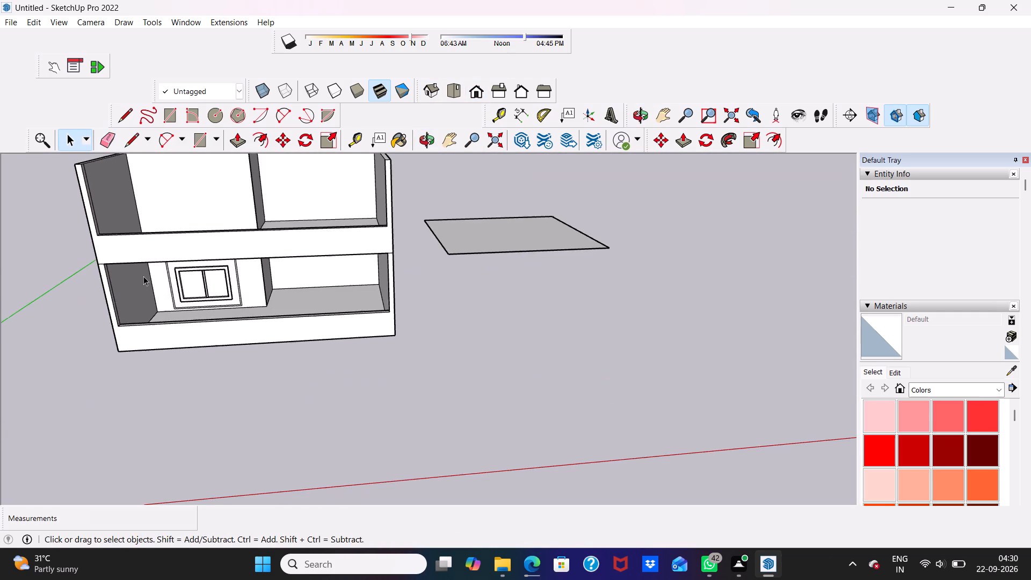
pyautogui.scroll(2, 143, 276)
pyautogui.moveTo(143, 276); pyautogui.dragTo(137, 207, button='middle')
pyautogui.scroll(-1, 137, 208)
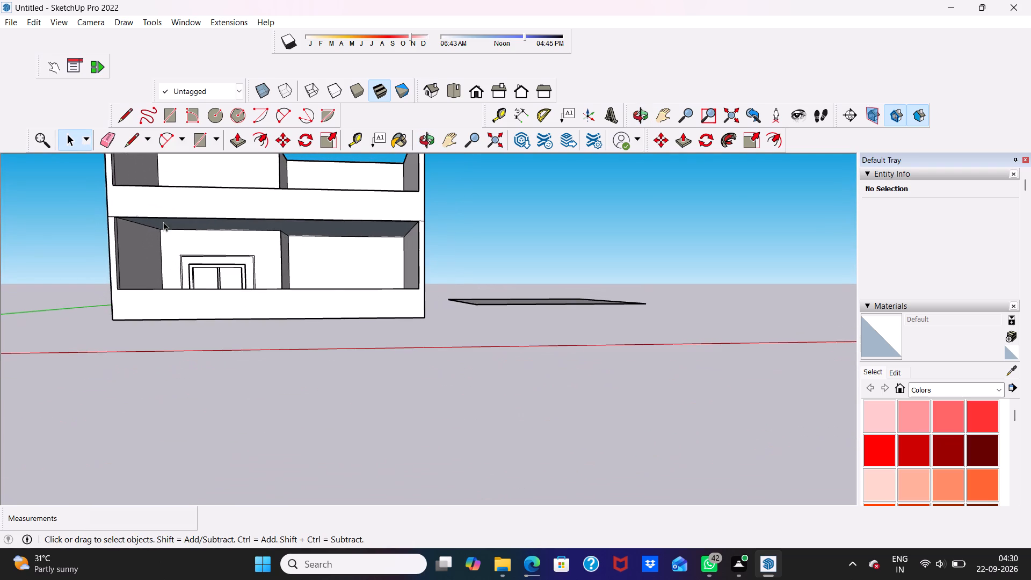
pyautogui.scroll(2, 331, 273)
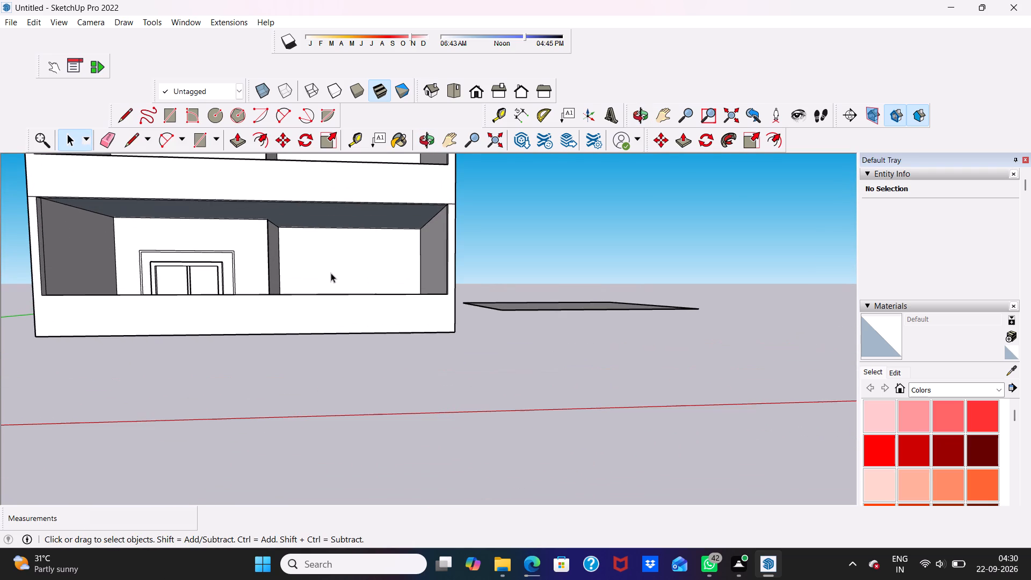
pyautogui.scroll(3, 331, 272)
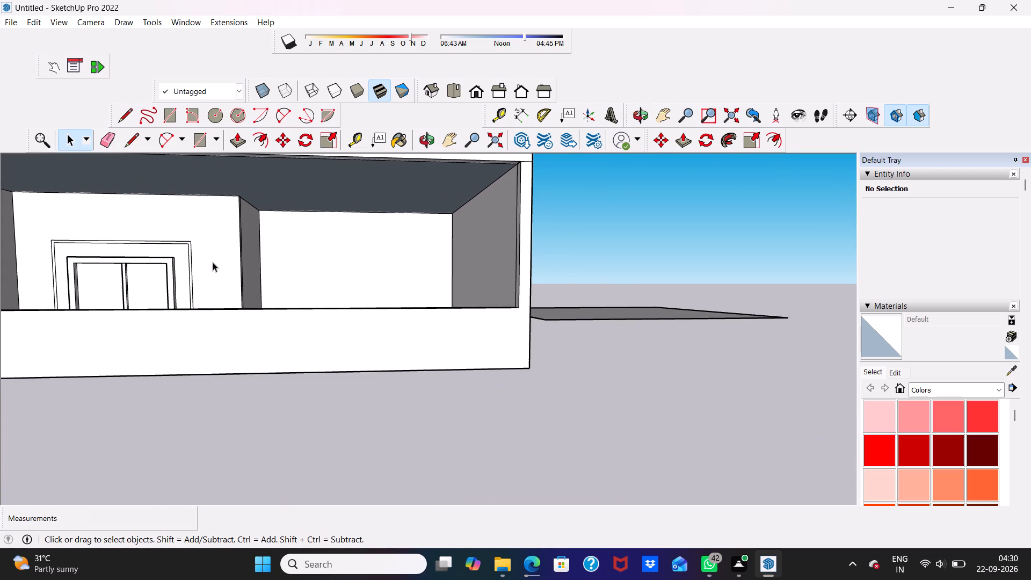
pyautogui.scroll(5, 212, 254)
pyautogui.scroll(-5, 130, 211)
pyautogui.moveTo(137, 253); pyautogui.dragTo(201, 305, button='middle')
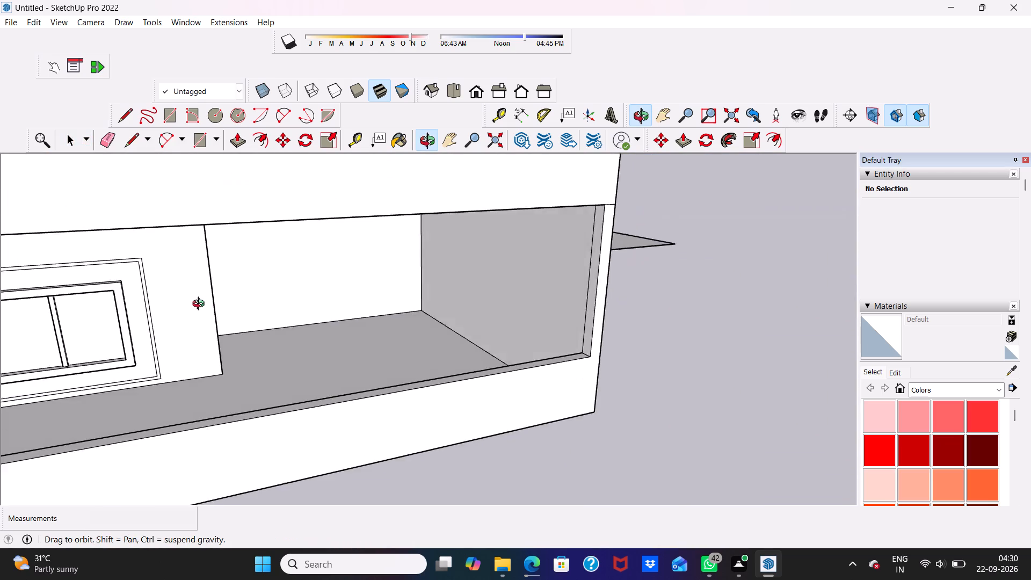
pyautogui.moveTo(201, 305); pyautogui.dragTo(155, 279, button='middle')
pyautogui.scroll(2, 155, 279)
pyautogui.scroll(-4, 155, 279)
pyautogui.scroll(3, 308, 253)
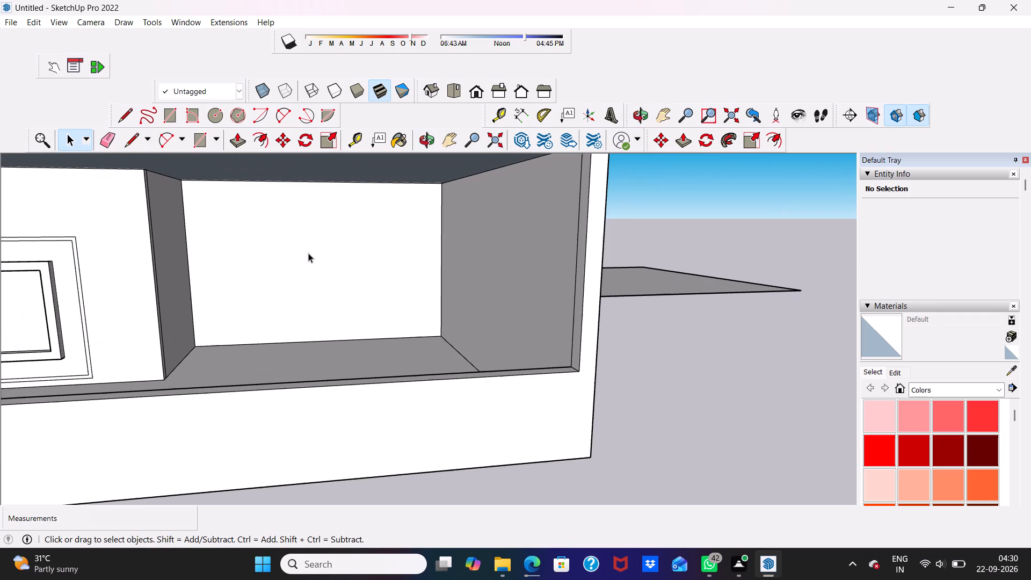
# Draw a rectangle on the recessed ground-floor room's plain back wall, starting at its base near the inner corner.
pyautogui.click(166, 114)
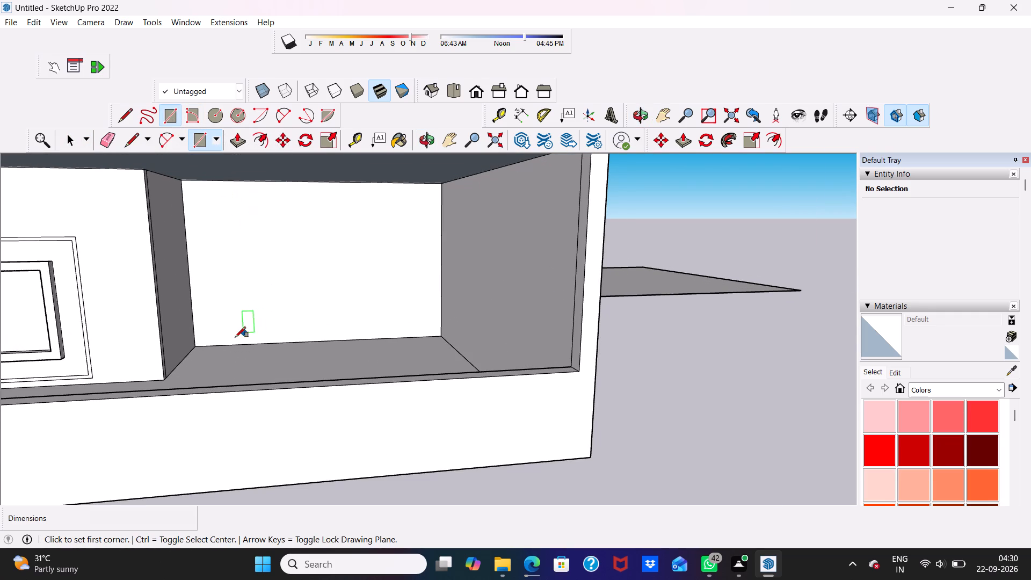
pyautogui.scroll(3, 235, 337)
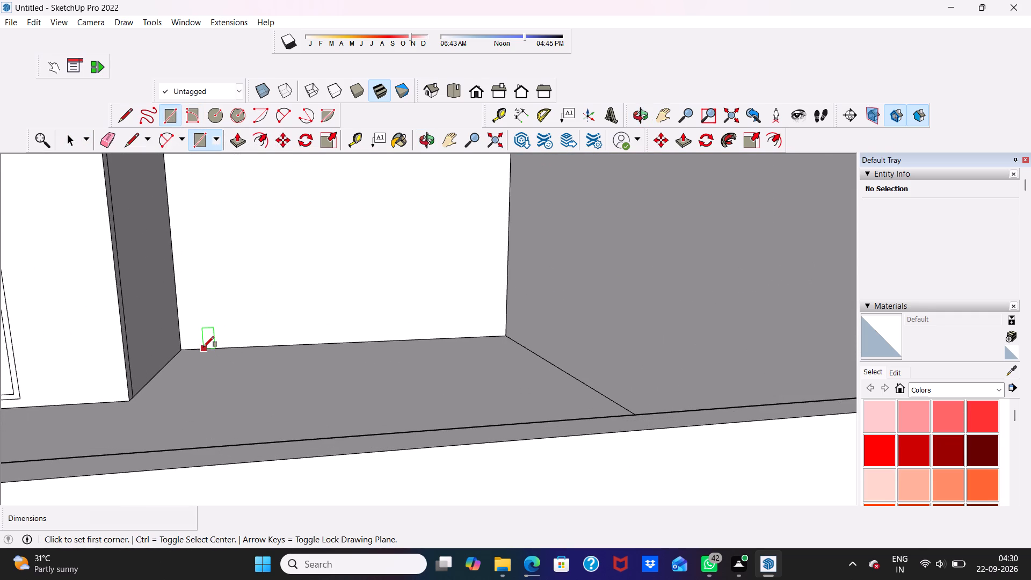
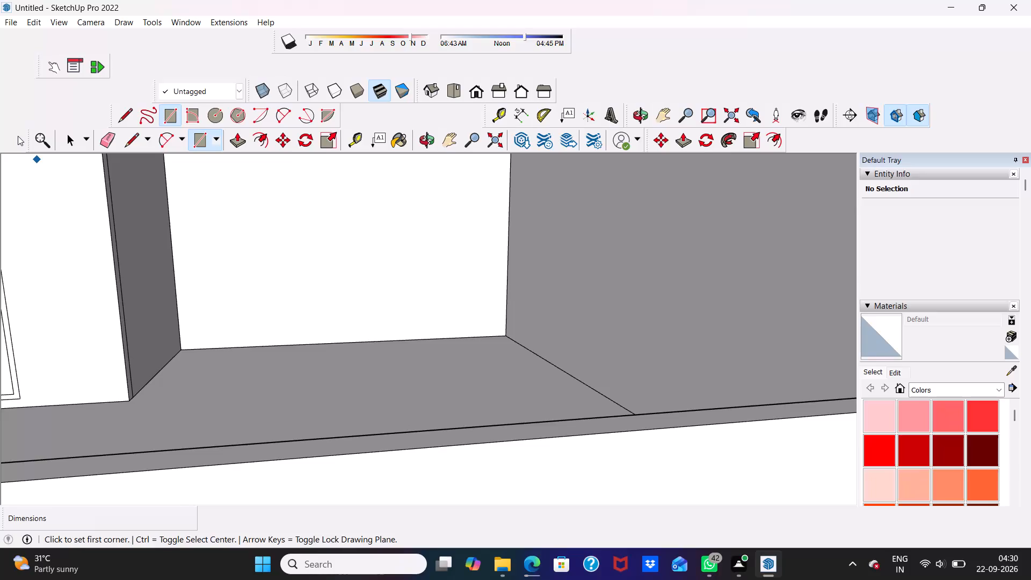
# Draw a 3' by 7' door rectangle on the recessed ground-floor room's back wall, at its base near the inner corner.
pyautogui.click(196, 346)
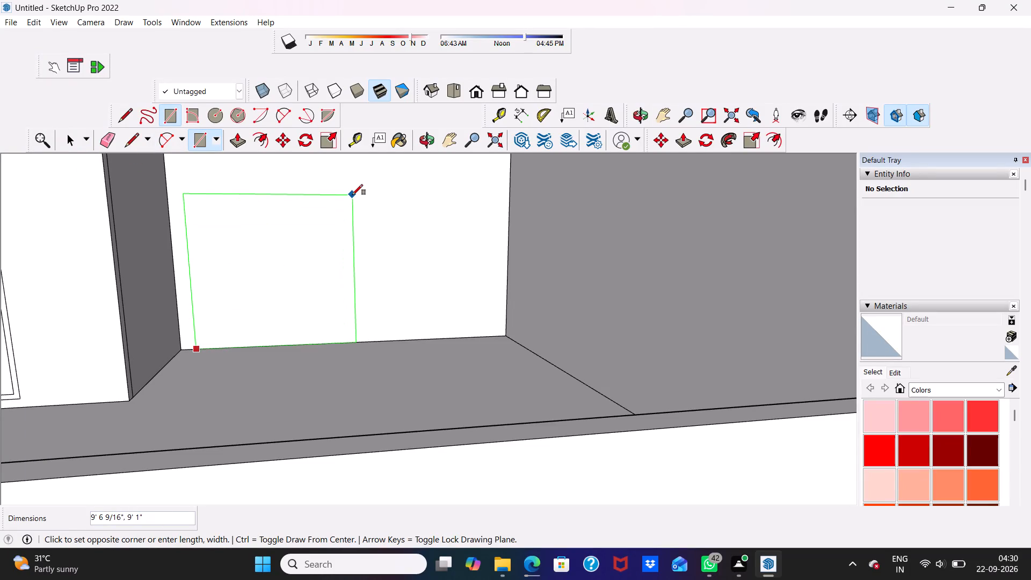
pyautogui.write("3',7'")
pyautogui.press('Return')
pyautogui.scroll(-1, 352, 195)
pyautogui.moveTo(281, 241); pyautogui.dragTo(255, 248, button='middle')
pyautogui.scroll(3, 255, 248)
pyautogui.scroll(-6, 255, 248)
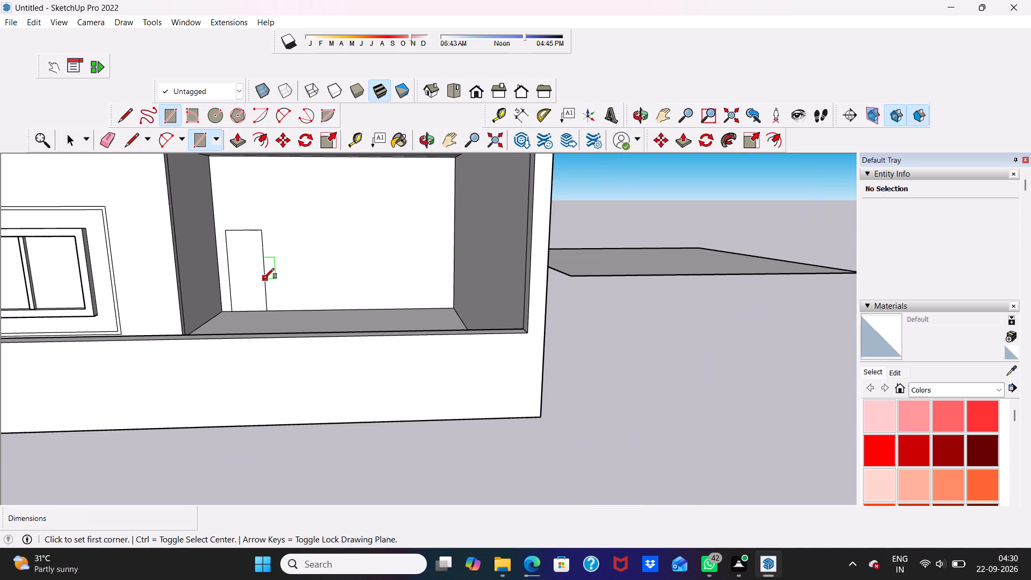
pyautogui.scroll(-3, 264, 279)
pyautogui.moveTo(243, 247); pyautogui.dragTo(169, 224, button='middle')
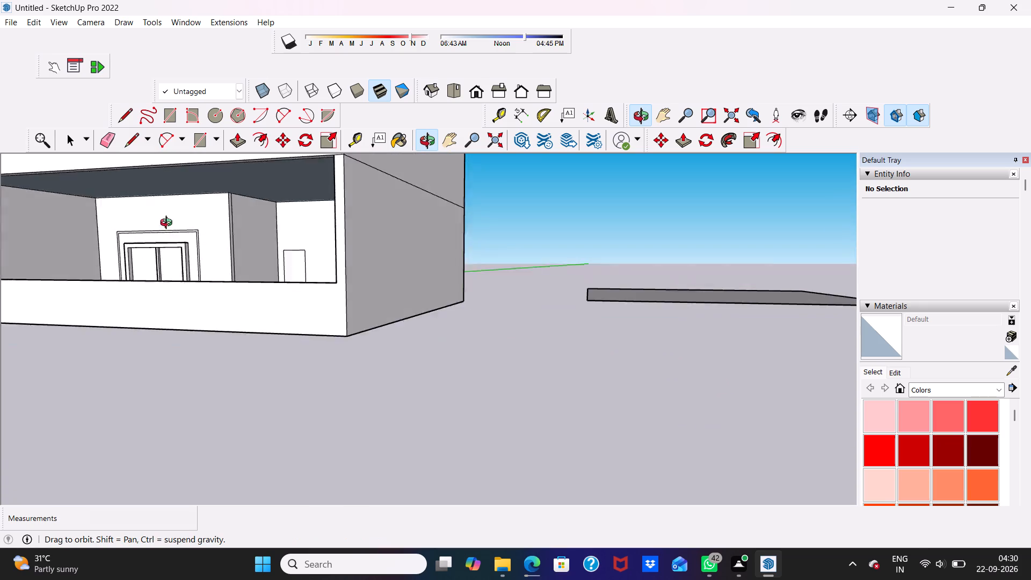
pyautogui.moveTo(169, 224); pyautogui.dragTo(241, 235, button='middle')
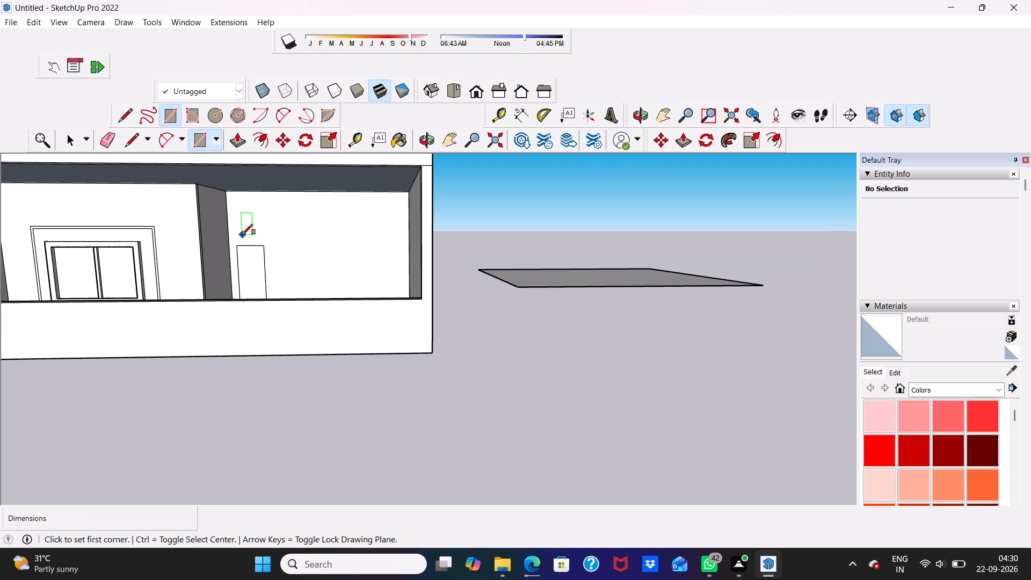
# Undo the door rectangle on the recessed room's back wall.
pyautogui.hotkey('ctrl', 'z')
# Draw a thin horizontal rectangle about 20' long, about 17 ft² in area, across the recess's upper opening from the window wall's corner edge.
pyautogui.scroll(5, 194, 226)
pyautogui.scroll(-4, 194, 226)
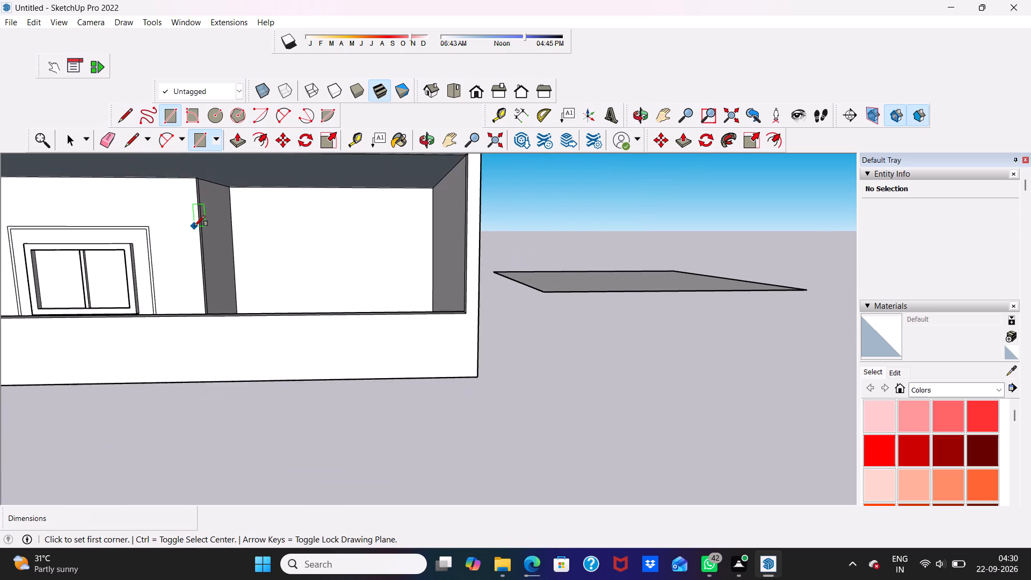
pyautogui.moveTo(194, 226); pyautogui.dragTo(228, 255, button='middle')
pyautogui.moveTo(239, 244); pyautogui.dragTo(241, 228, button='middle')
pyautogui.scroll(3, 171, 217)
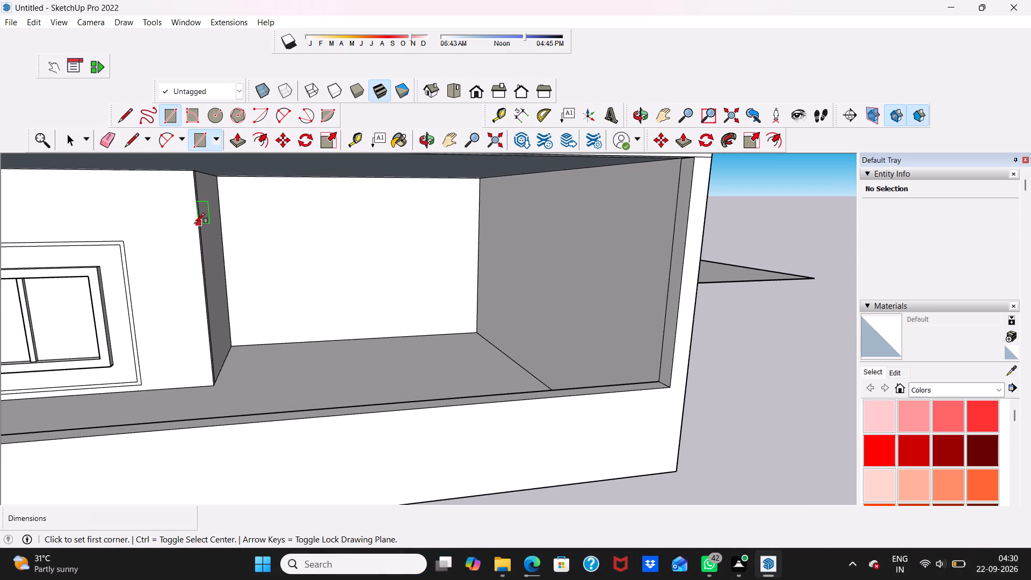
pyautogui.click(194, 223)
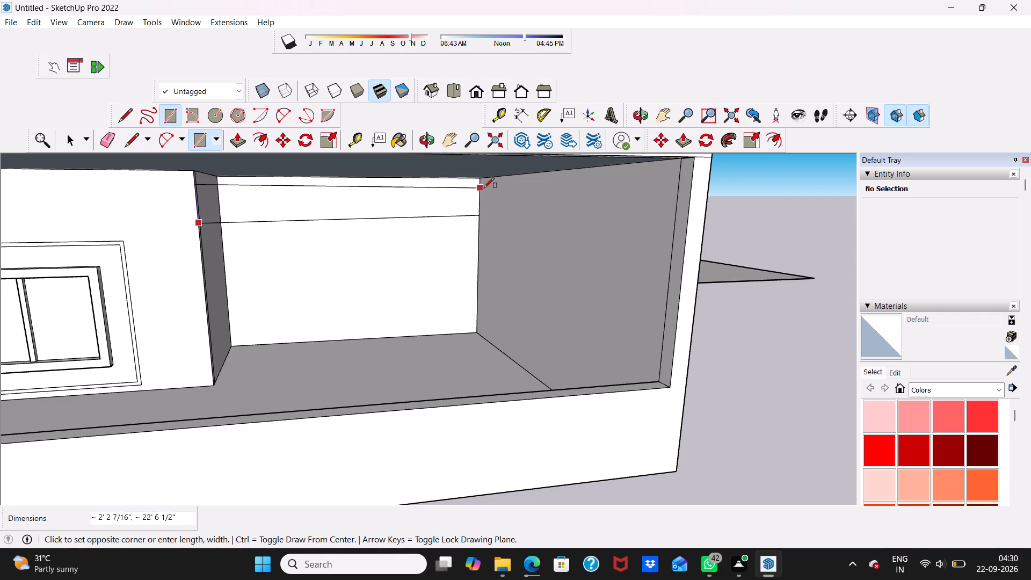
pyautogui.scroll(5, 509, 180)
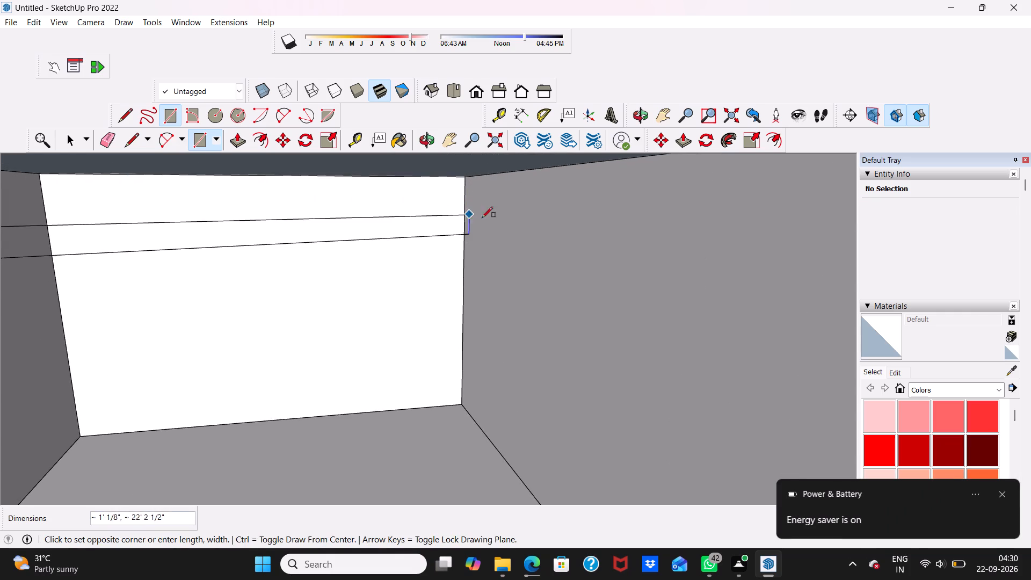
pyautogui.scroll(-9, 490, 221)
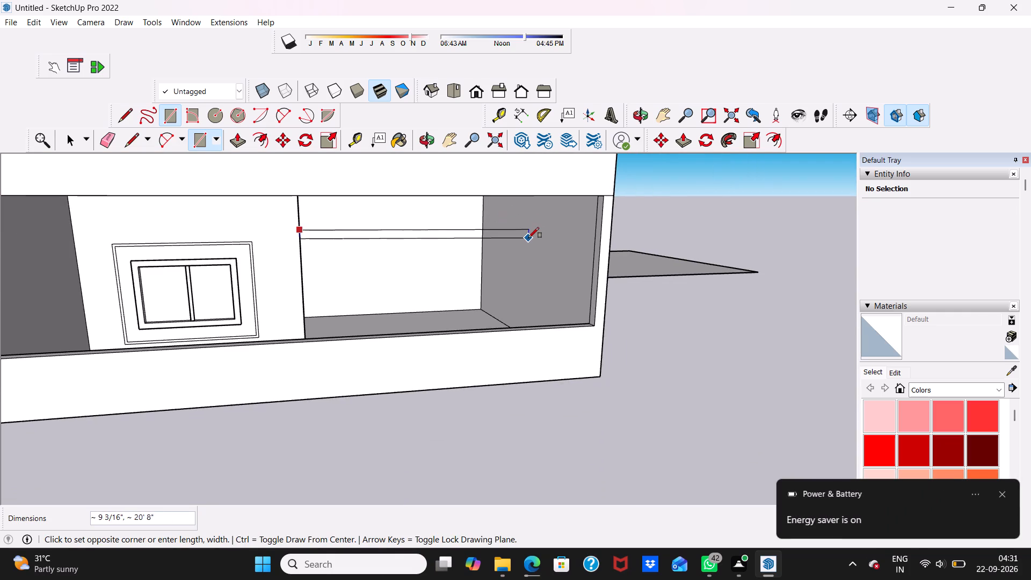
pyautogui.click(514, 226)
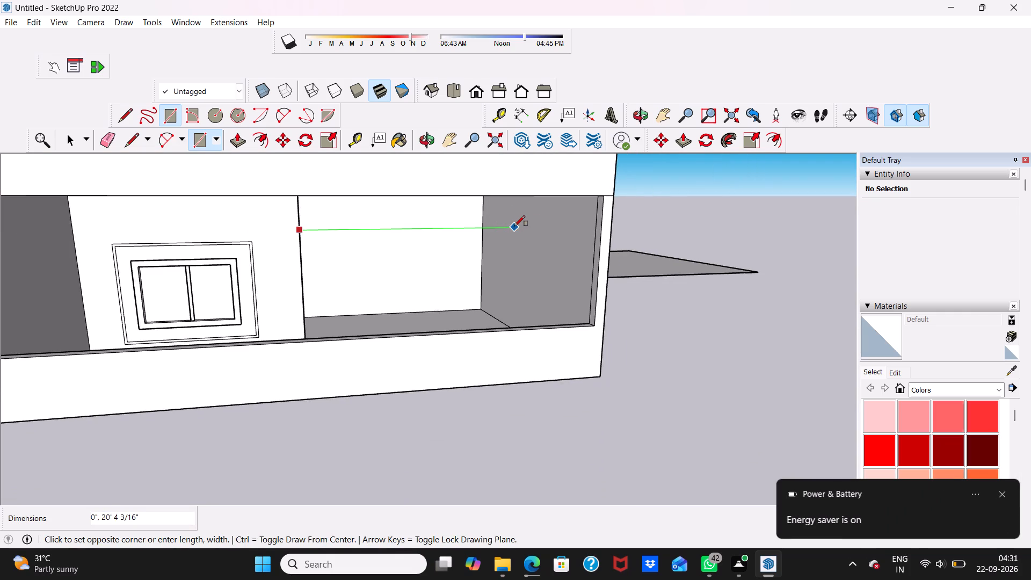
pyautogui.scroll(-3, 515, 213)
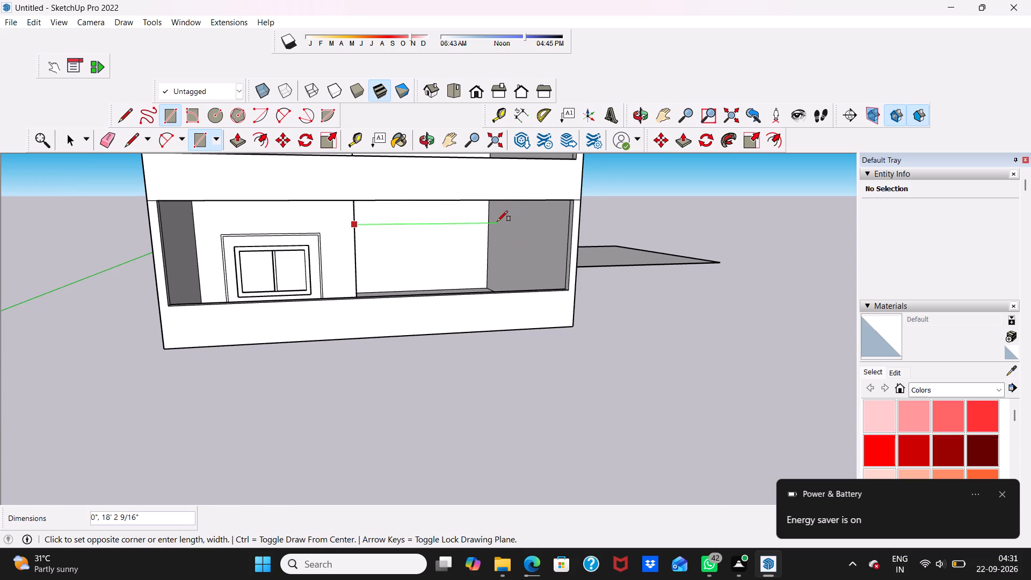
pyautogui.scroll(10, 497, 221)
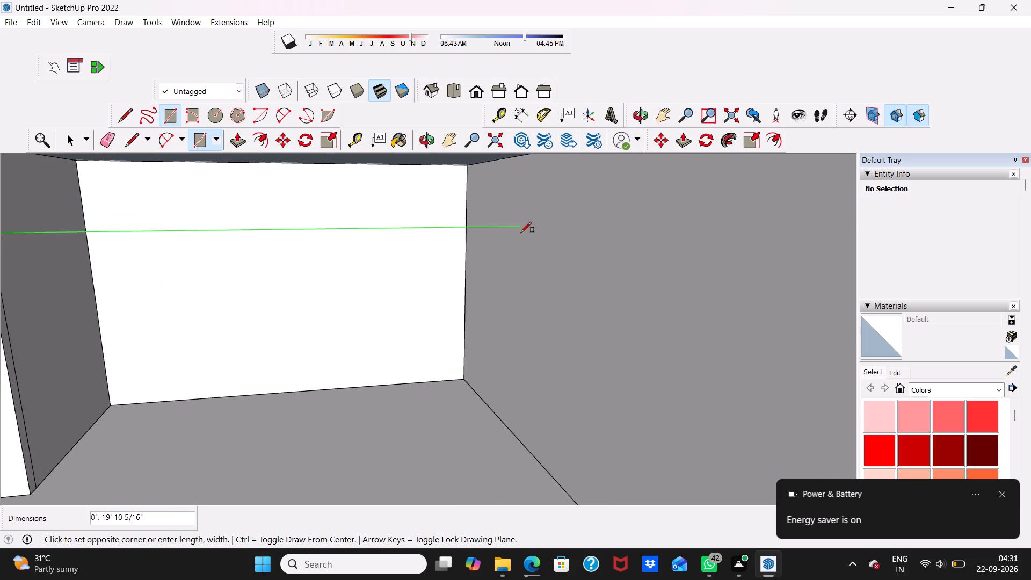
pyautogui.click(523, 206)
# Push/Pull the thin rectangle 13' 11" back into the recess as far as its back wall.
pyautogui.scroll(-7, 523, 206)
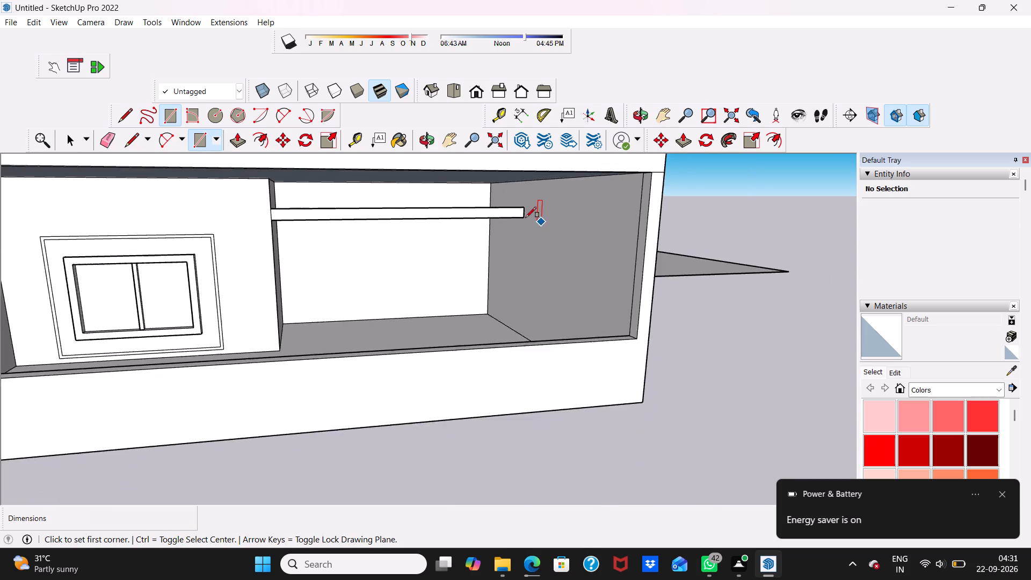
pyautogui.scroll(-6, 526, 218)
pyautogui.moveTo(478, 249); pyautogui.dragTo(439, 274, button='middle')
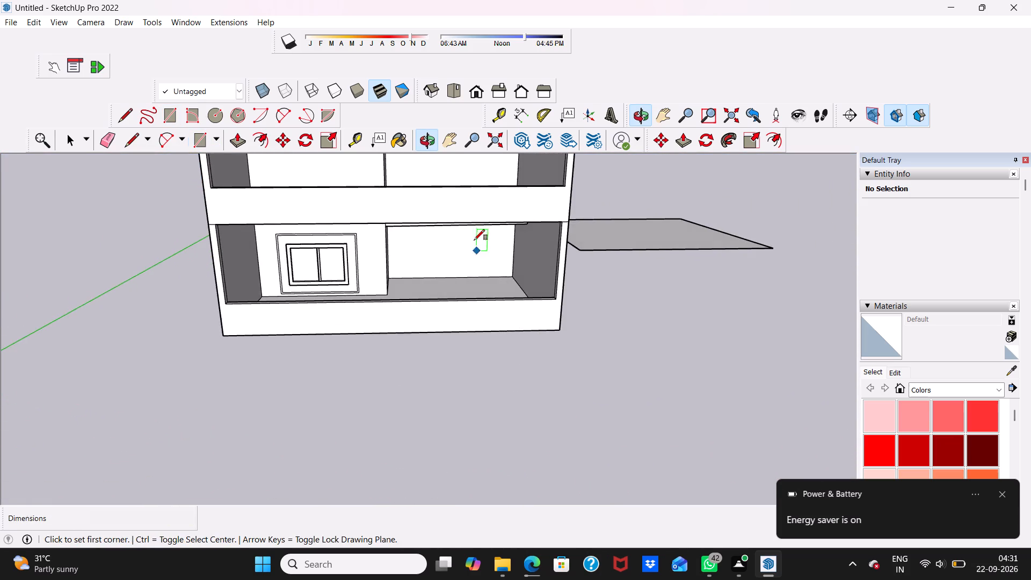
pyautogui.scroll(2, 472, 238)
pyautogui.middleClick(469, 250)
pyautogui.press('space')
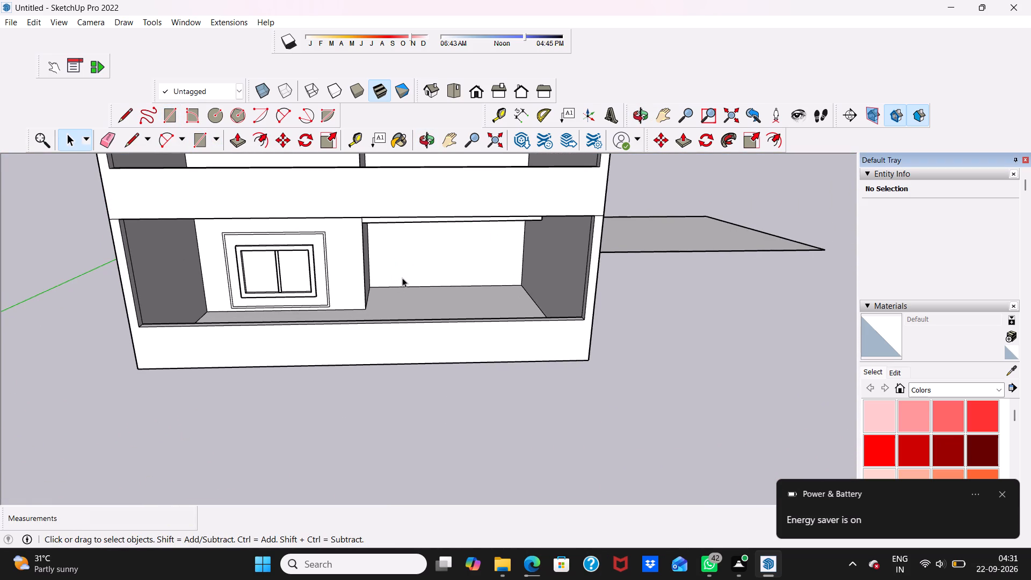
pyautogui.moveTo(413, 266); pyautogui.dragTo(420, 251, button='middle')
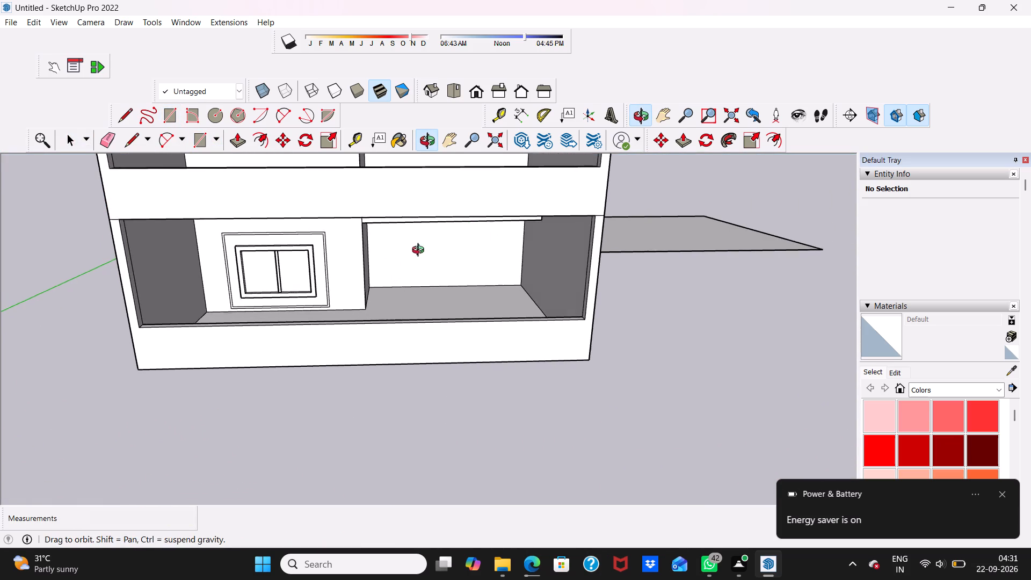
pyautogui.moveTo(420, 251); pyautogui.dragTo(429, 230, button='middle')
pyautogui.scroll(9, 427, 233)
pyautogui.click(393, 196)
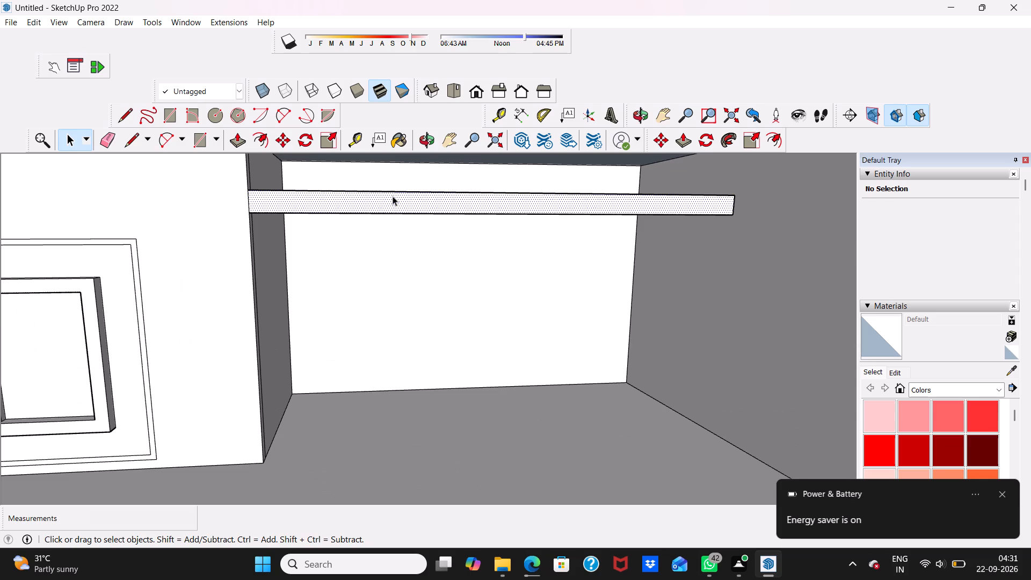
pyautogui.click(236, 141)
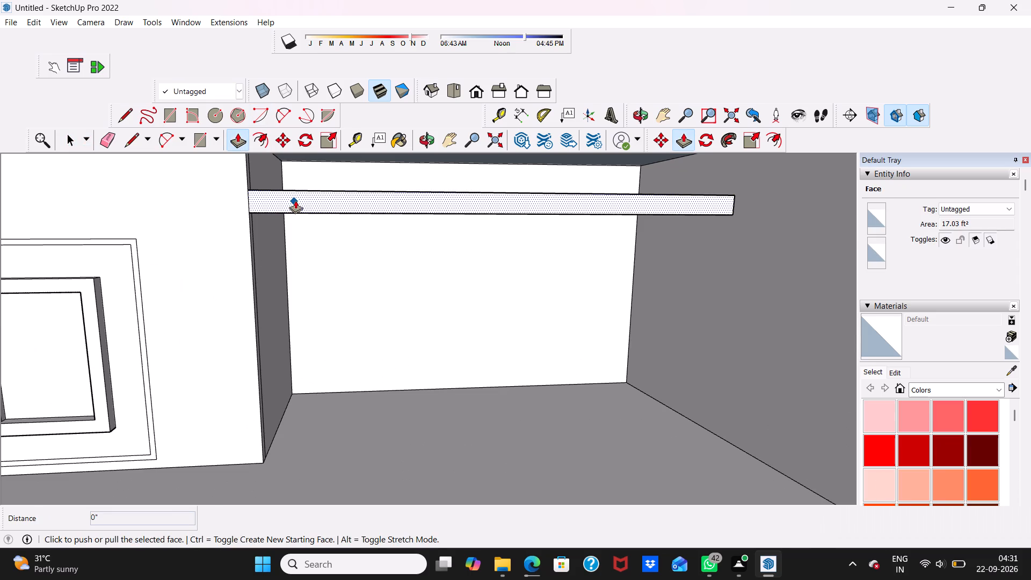
pyautogui.moveTo(297, 198); pyautogui.dragTo(310, 208)
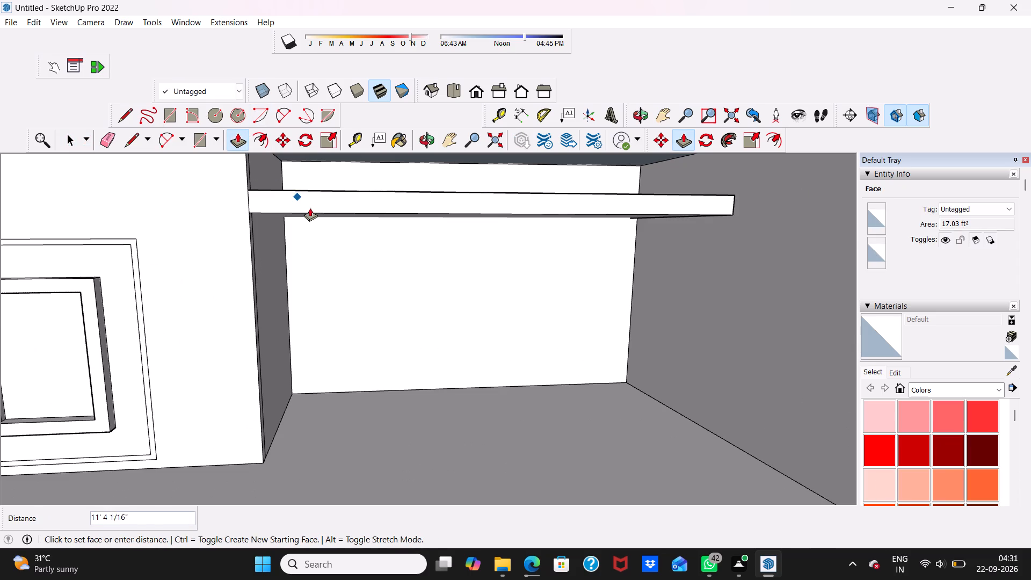
pyautogui.moveTo(310, 208); pyautogui.dragTo(310, 210)
# Push/Pull the top face of the recess slab up 2' 10 3/8" to the ceiling.
pyautogui.scroll(-1, 310, 210)
pyautogui.moveTo(310, 210); pyautogui.dragTo(309, 235, button='middle')
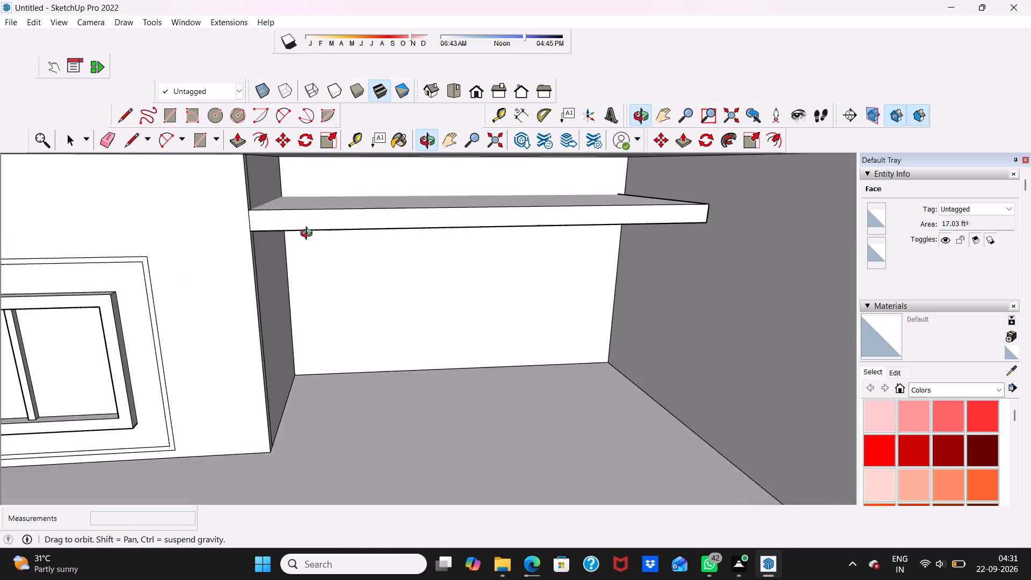
pyautogui.moveTo(309, 235); pyautogui.dragTo(313, 195, button='middle')
pyautogui.scroll(-1, 309, 195)
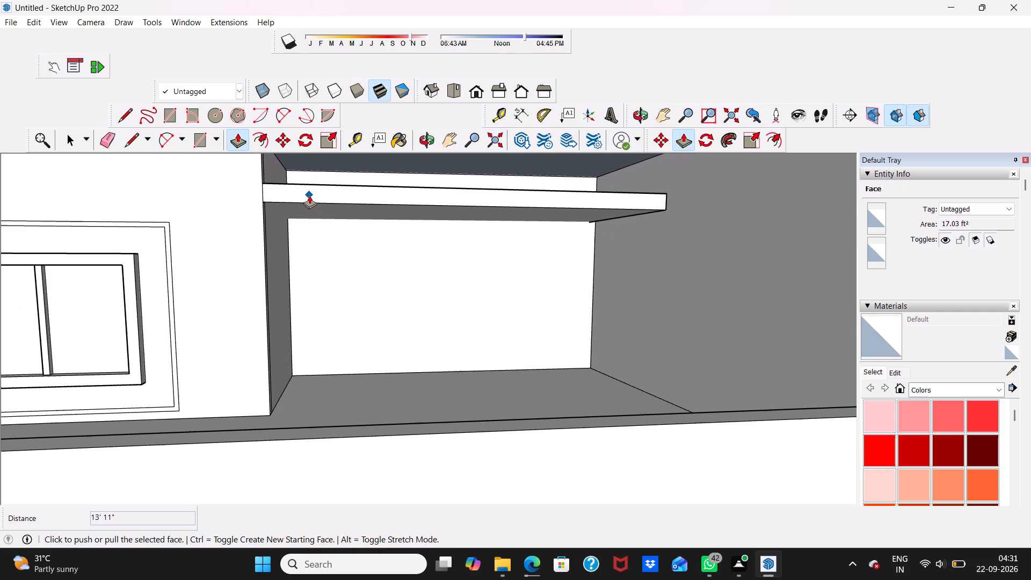
pyautogui.scroll(-4, 309, 195)
pyautogui.moveTo(309, 195); pyautogui.dragTo(306, 237, button='middle')
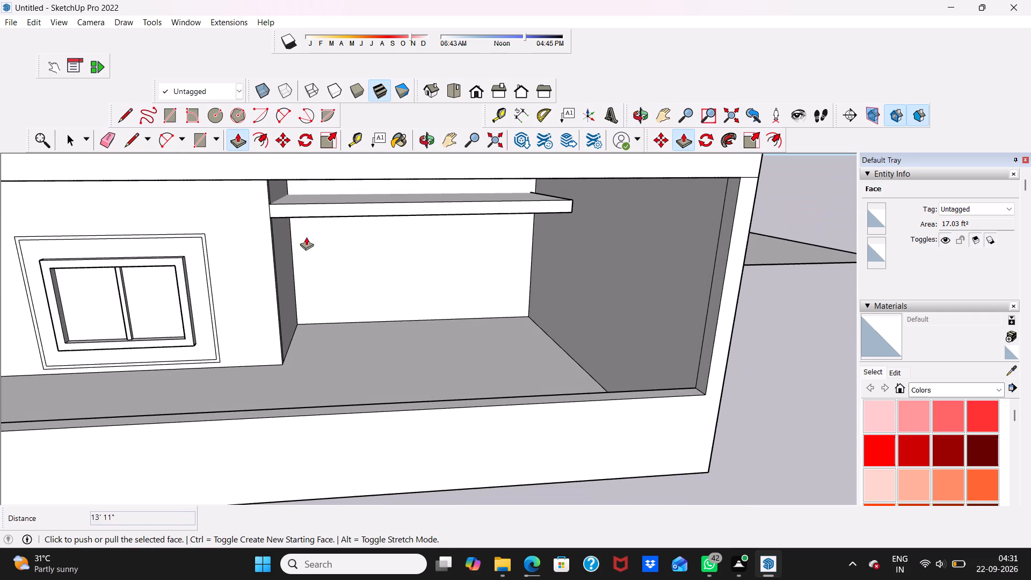
pyautogui.scroll(-2, 306, 239)
pyautogui.moveTo(353, 220); pyautogui.dragTo(357, 230, button='middle')
pyautogui.scroll(9, 355, 227)
pyautogui.scroll(4, 340, 169)
pyautogui.click(325, 199)
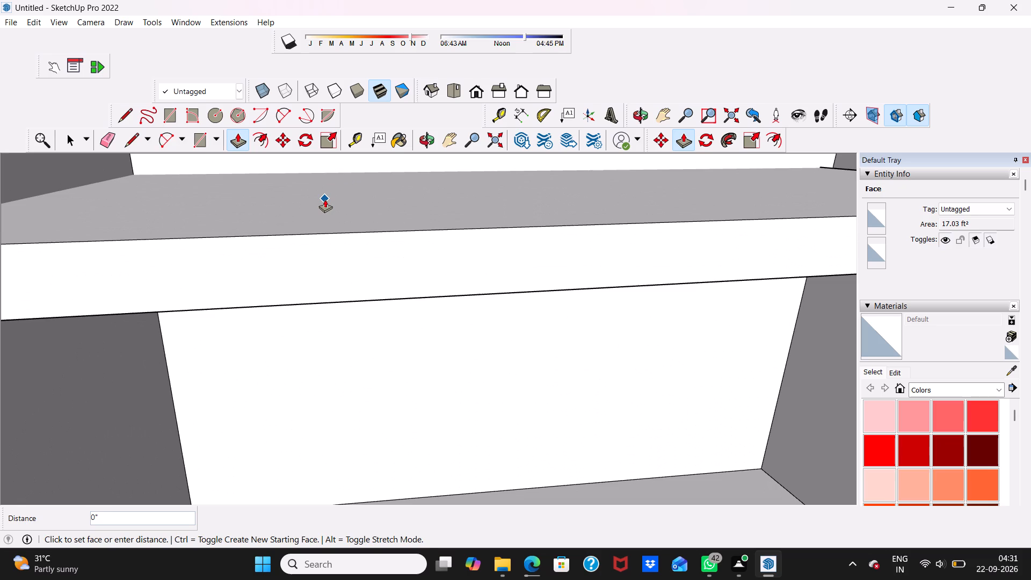
pyautogui.scroll(-6, 327, 195)
pyautogui.press('space')
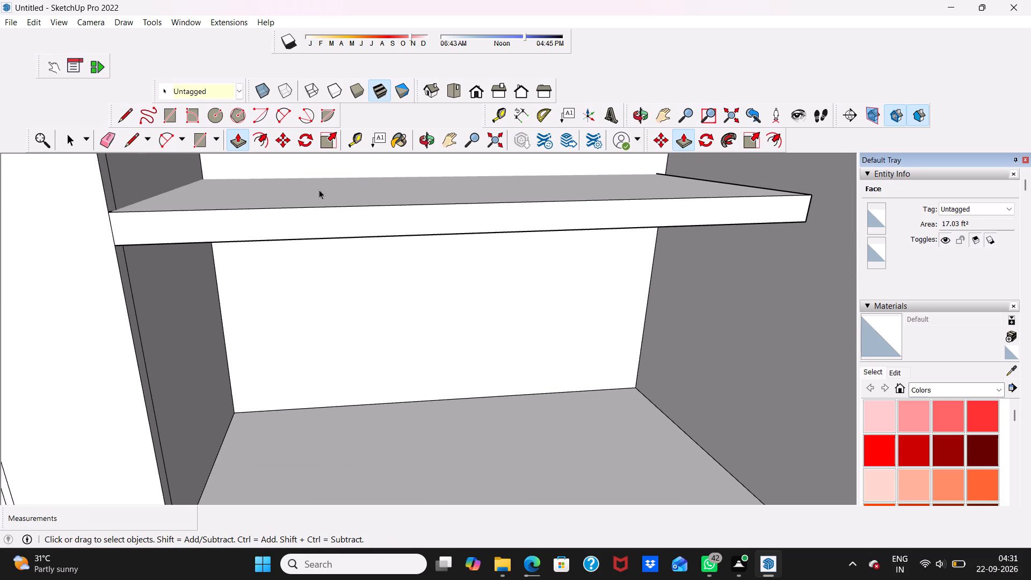
pyautogui.click(318, 187)
pyautogui.scroll(-1, 168, 163)
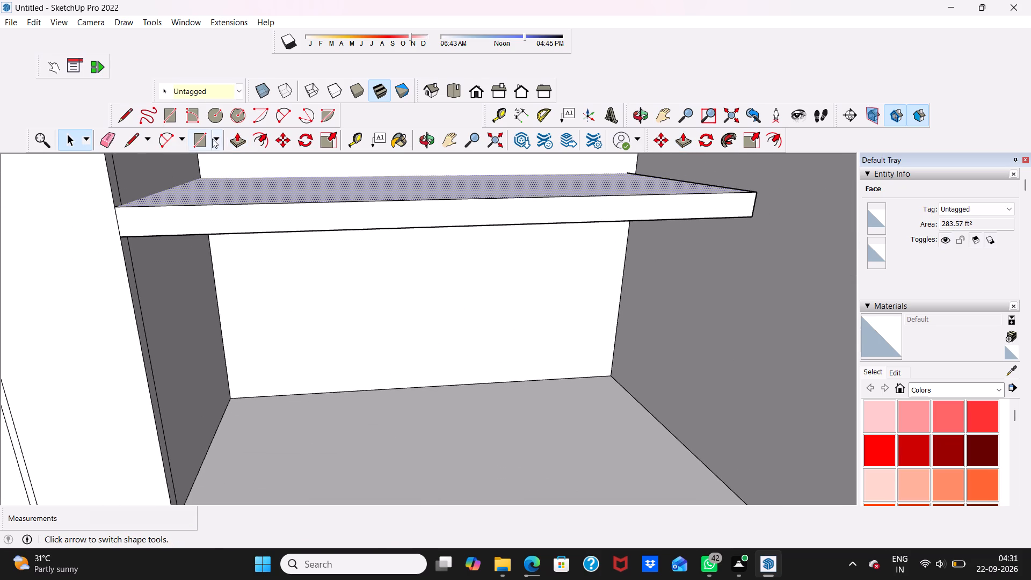
pyautogui.click(237, 140)
pyautogui.moveTo(238, 185); pyautogui.dragTo(243, 158)
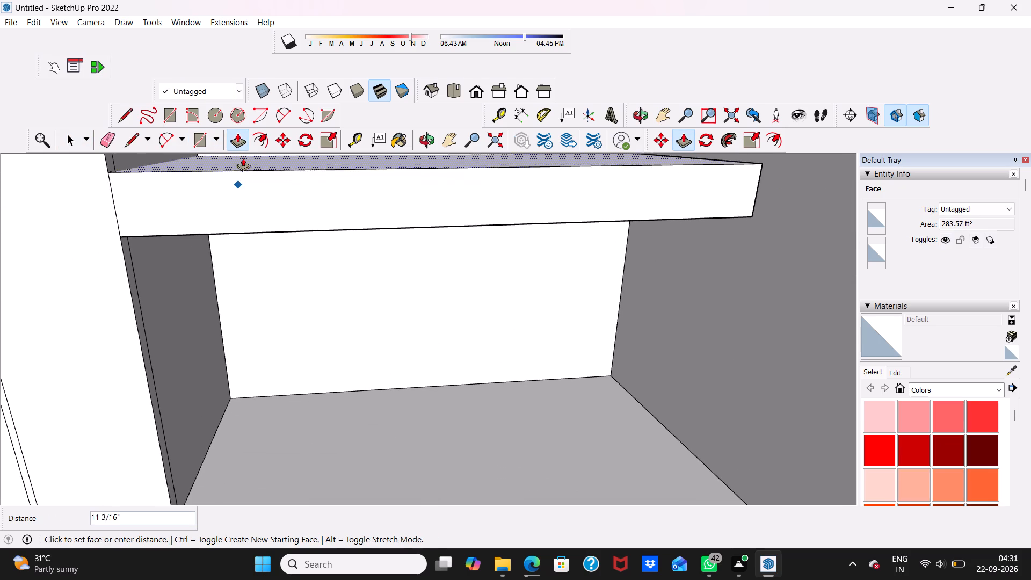
pyautogui.moveTo(243, 158); pyautogui.dragTo(243, 124)
# Examine the thickened block above the ground-floor recess from the front and below, checking its fit against the ceiling and walls.
pyautogui.scroll(-5, 242, 170)
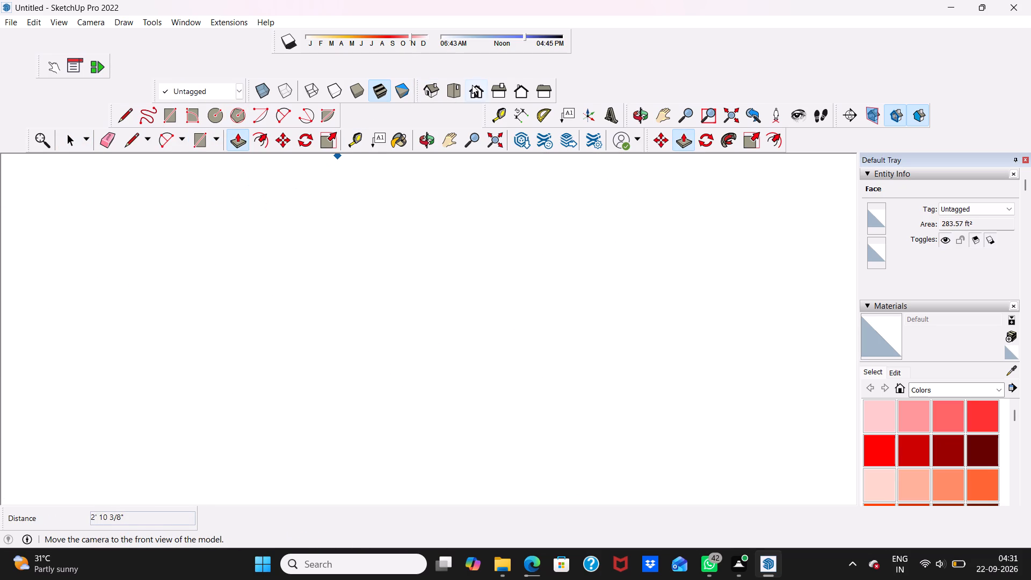
pyautogui.click(472, 85)
pyautogui.scroll(-20, 407, 139)
pyautogui.moveTo(38, 195); pyautogui.dragTo(114, 217, button='middle')
pyautogui.scroll(1, 100, 206)
pyautogui.scroll(-14, 54, 183)
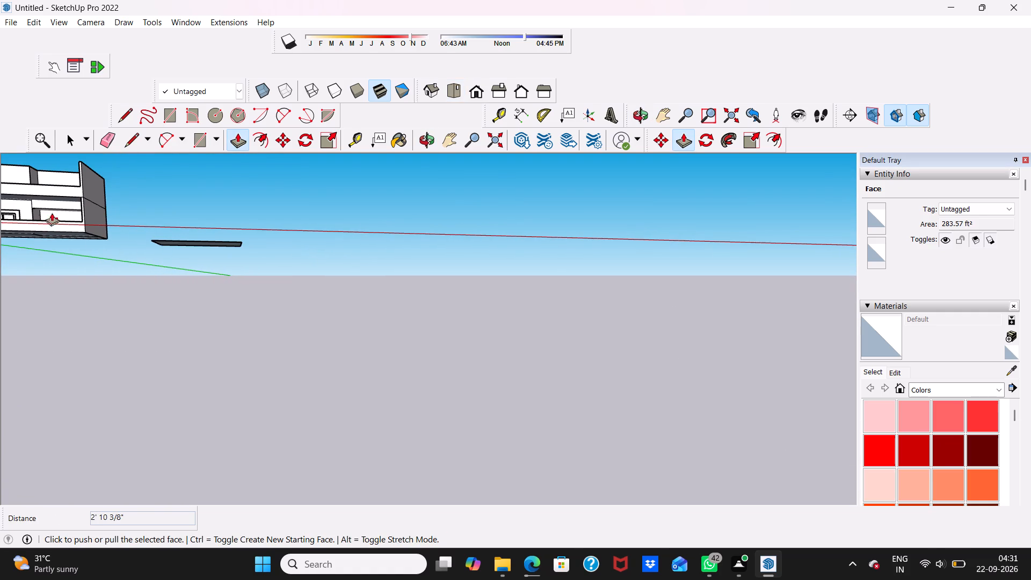
pyautogui.scroll(1, 37, 191)
pyautogui.scroll(-11, 37, 191)
pyautogui.scroll(9, 26, 165)
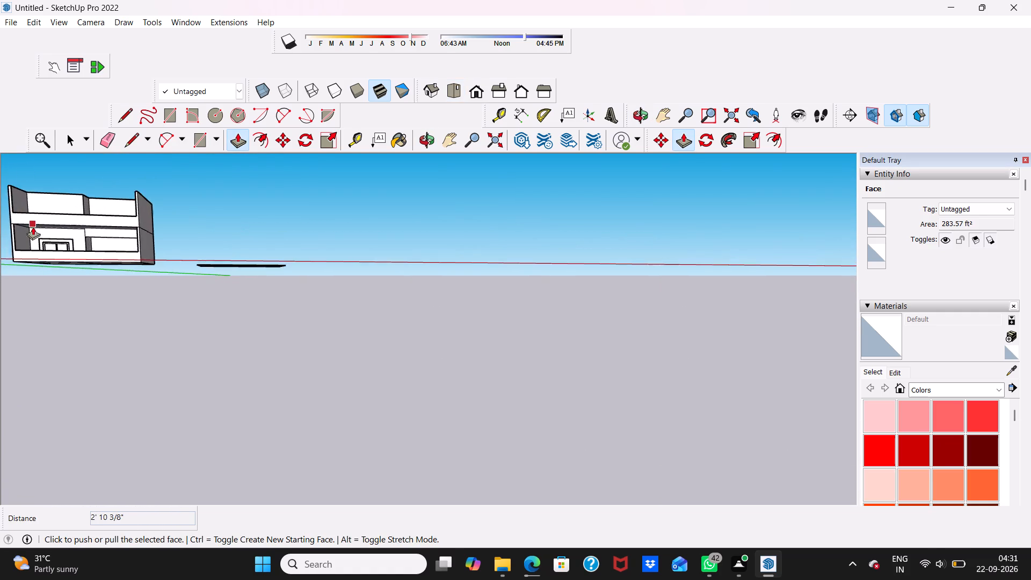
pyautogui.scroll(18, 33, 227)
pyautogui.moveTo(178, 286); pyautogui.dragTo(176, 253, button='middle')
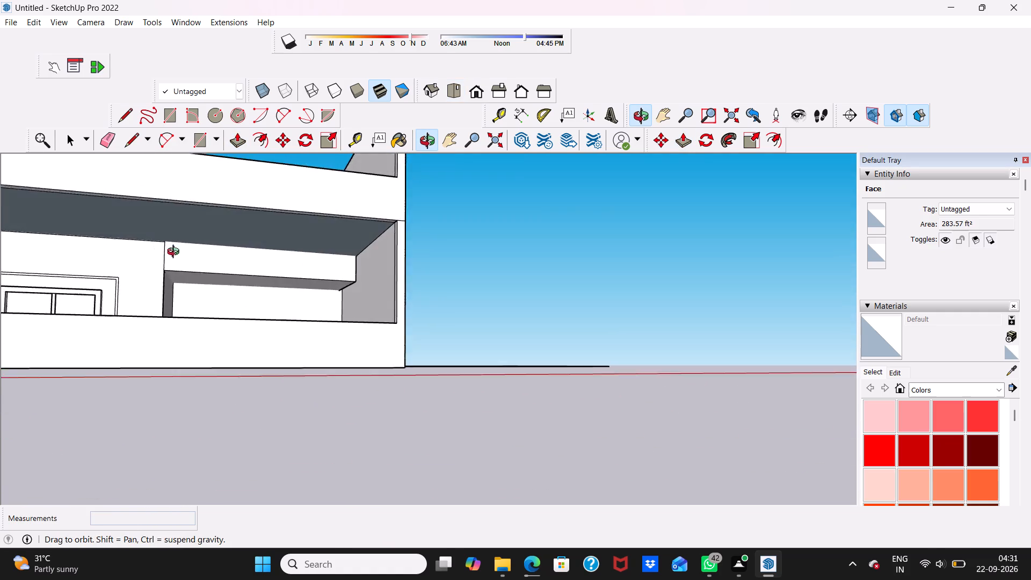
pyautogui.moveTo(176, 253); pyautogui.dragTo(144, 274, button='middle')
pyautogui.scroll(5, 144, 274)
pyautogui.moveTo(295, 252); pyautogui.dragTo(265, 244, button='middle')
pyautogui.scroll(5, 266, 244)
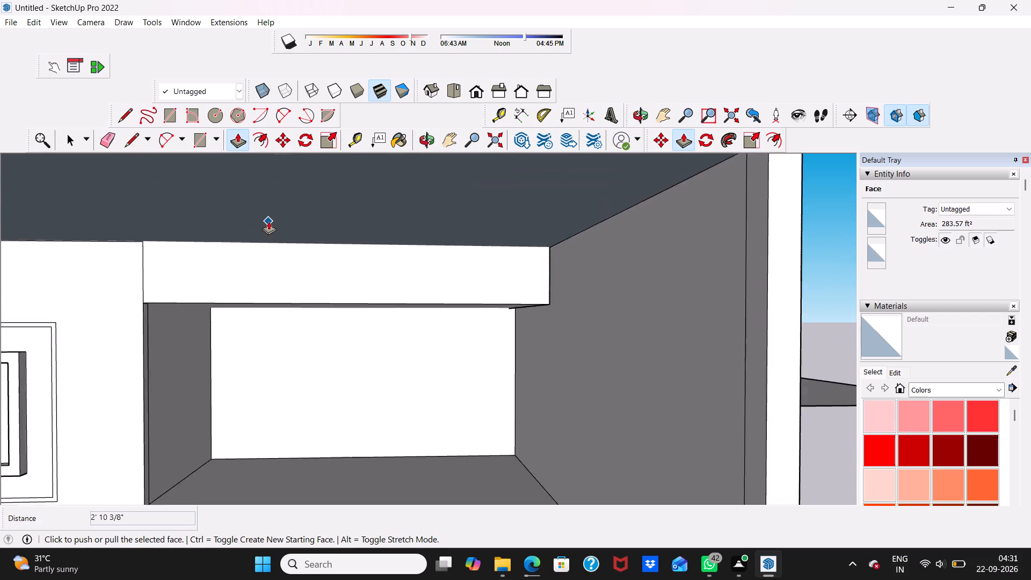
pyautogui.scroll(4, 268, 221)
pyautogui.moveTo(268, 221); pyautogui.dragTo(247, 231, button='middle')
pyautogui.scroll(5, 247, 231)
pyautogui.scroll(-5, 258, 247)
pyautogui.moveTo(222, 301); pyautogui.dragTo(220, 223, button='middle')
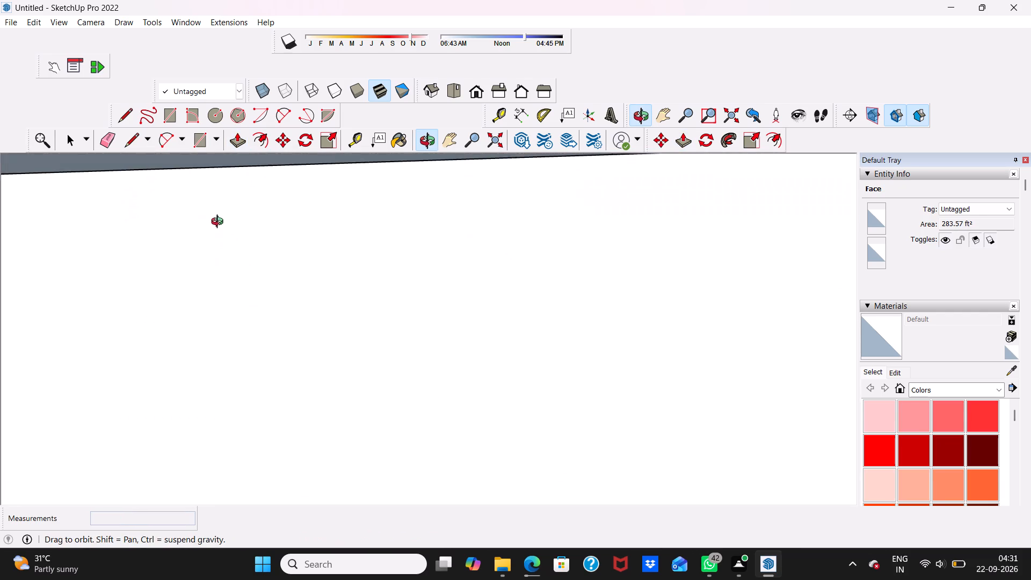
pyautogui.moveTo(220, 223); pyautogui.dragTo(220, 273, button='middle')
pyautogui.scroll(-6, 223, 269)
pyautogui.scroll(-1, 278, 310)
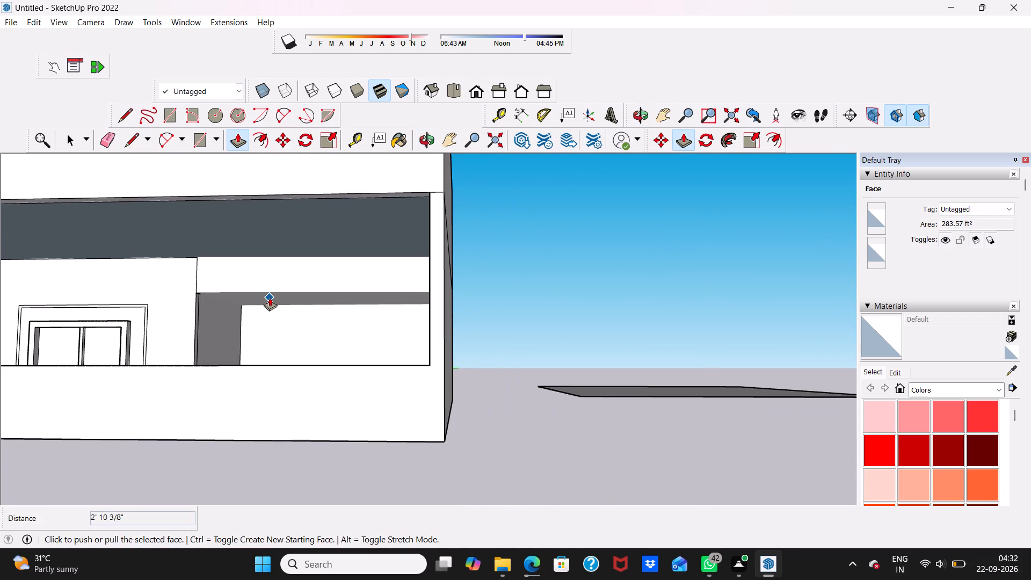
pyautogui.scroll(-2, 270, 297)
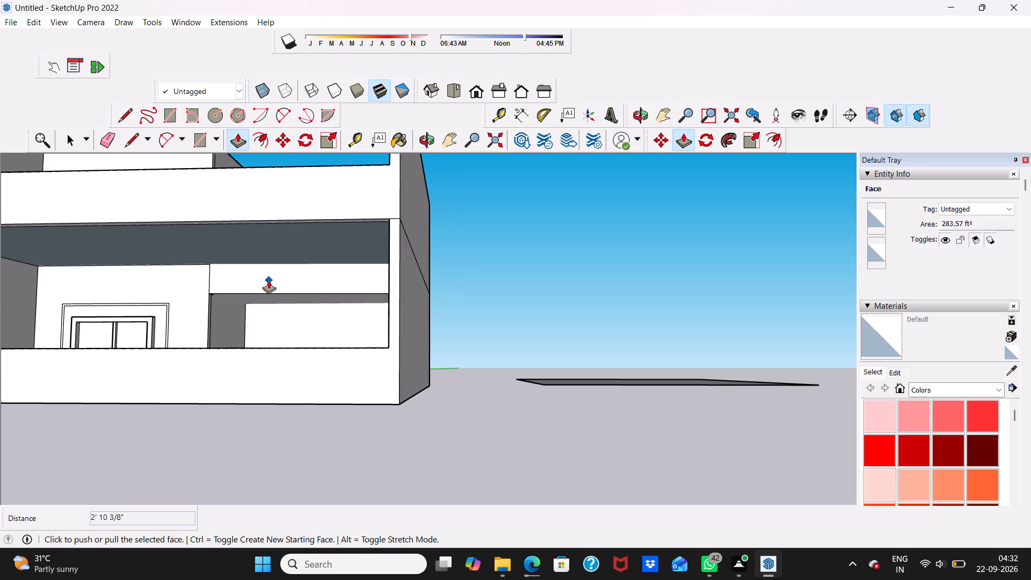
# Push/Pull the underside of the block above the ground-floor recess slightly downward.
pyautogui.scroll(1, 294, 309)
pyautogui.scroll(-5, 294, 311)
pyautogui.scroll(11, 240, 307)
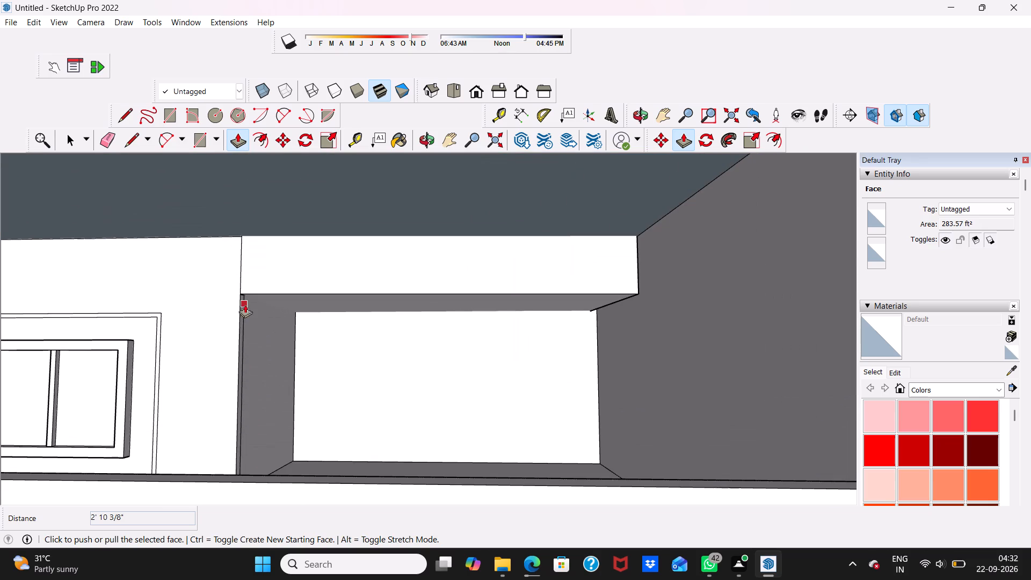
pyautogui.moveTo(301, 294); pyautogui.dragTo(301, 315)
pyautogui.scroll(2, 301, 316)
pyautogui.press('space')
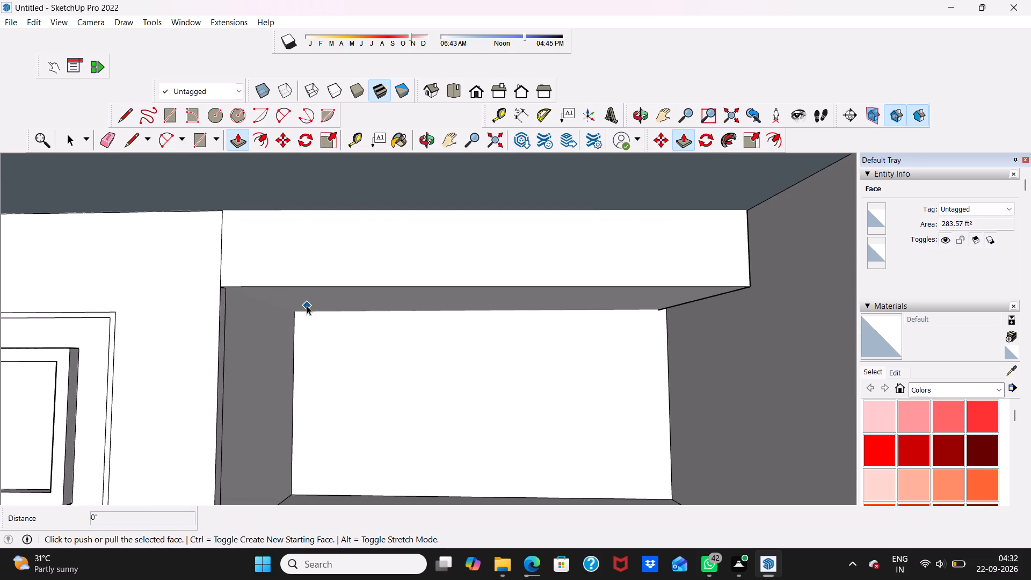
pyautogui.click(320, 304)
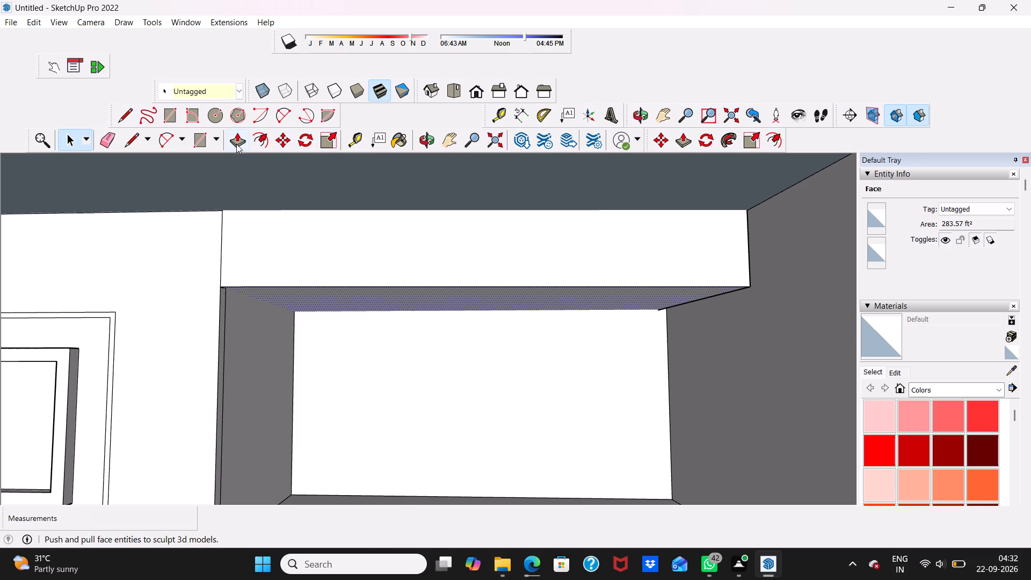
pyautogui.click(236, 142)
pyautogui.moveTo(335, 295); pyautogui.dragTo(339, 311)
pyautogui.scroll(-6, 339, 311)
pyautogui.scroll(2, 404, 315)
pyautogui.moveTo(368, 306); pyautogui.dragTo(369, 311)
pyautogui.press('space')
# Examine the block above the ground-floor recess from the front and below, checking its depth against the opening.
pyautogui.scroll(-3, 369, 312)
pyautogui.moveTo(369, 312); pyautogui.dragTo(387, 306, button='middle')
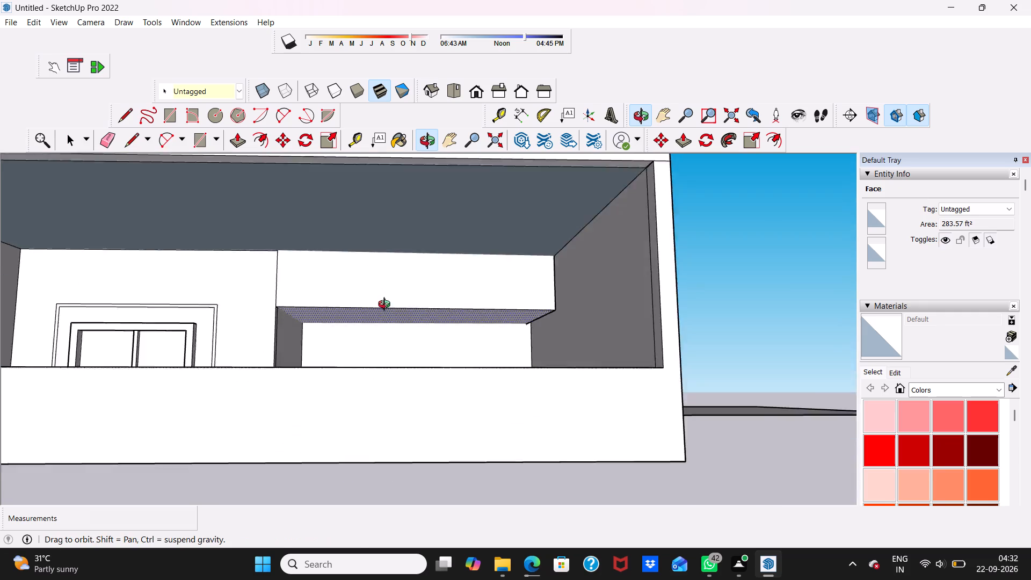
pyautogui.moveTo(387, 306); pyautogui.dragTo(383, 316, button='middle')
pyautogui.moveTo(379, 321); pyautogui.dragTo(373, 327, button='middle')
pyautogui.scroll(3, 354, 338)
pyautogui.middleClick(328, 381)
pyautogui.scroll(-3, 326, 386)
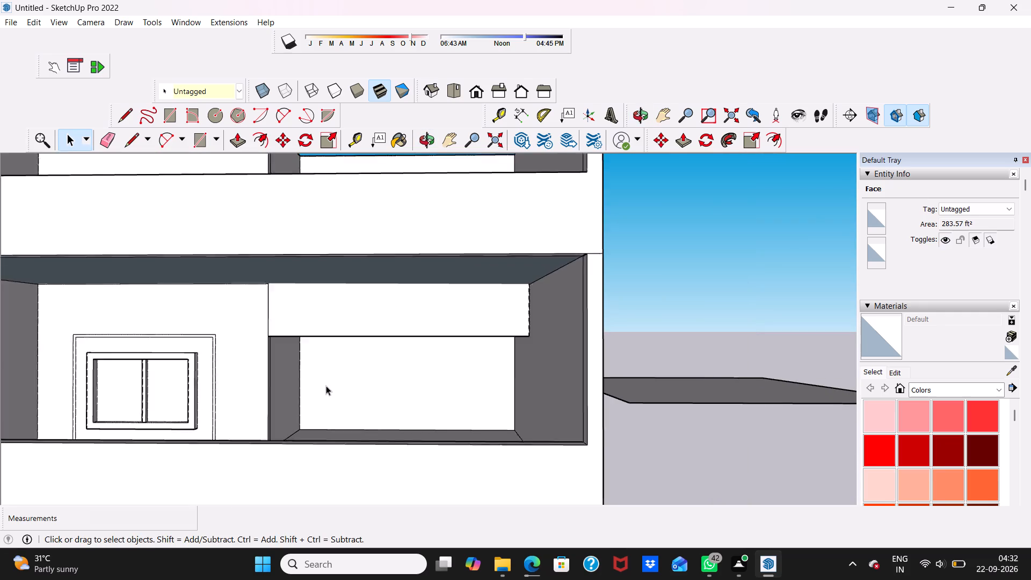
pyautogui.scroll(-2, 326, 386)
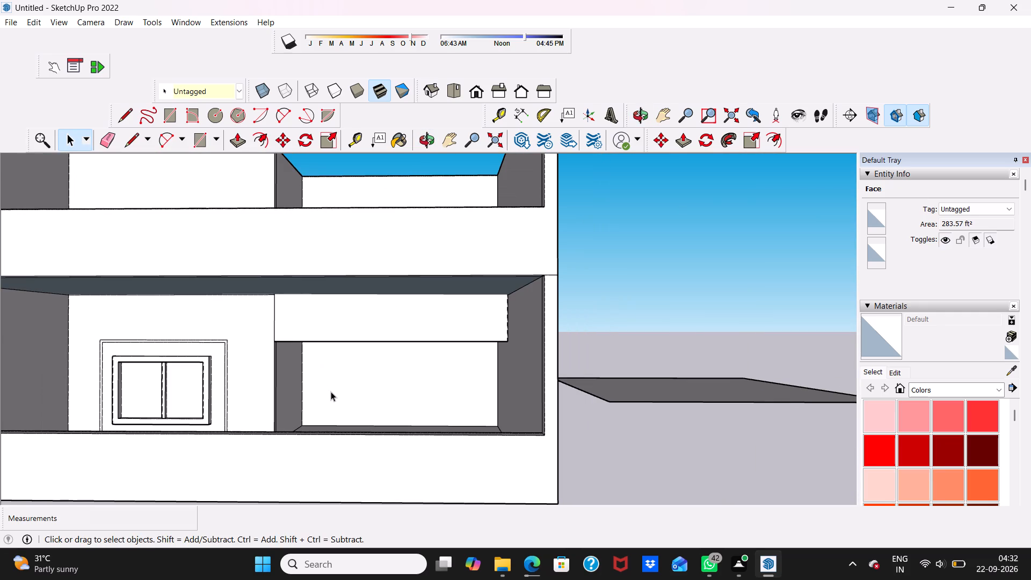
pyautogui.scroll(-1, 259, 136)
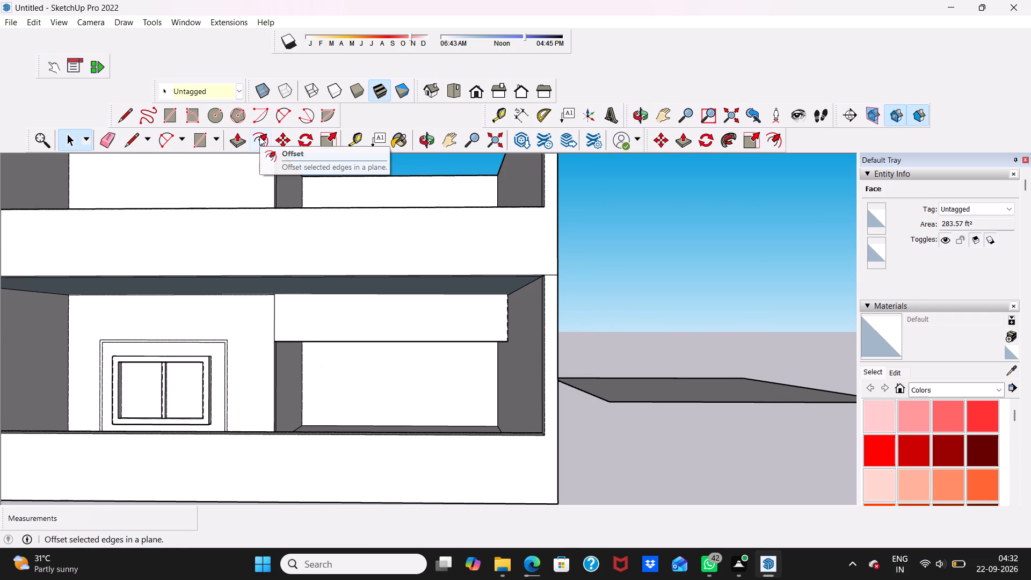
pyautogui.scroll(-1, 259, 136)
pyautogui.scroll(2, 266, 164)
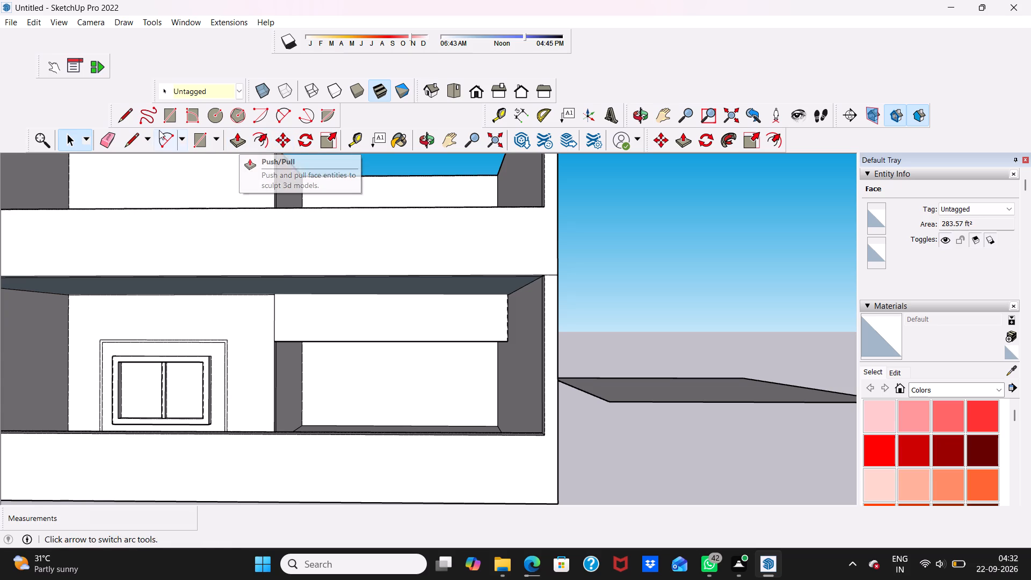
# Draw a door rectangle about 6' 3" wide and 8' 11" high on the recess's back wall, close to its left corner.
pyautogui.click(164, 114)
pyautogui.scroll(3, 333, 403)
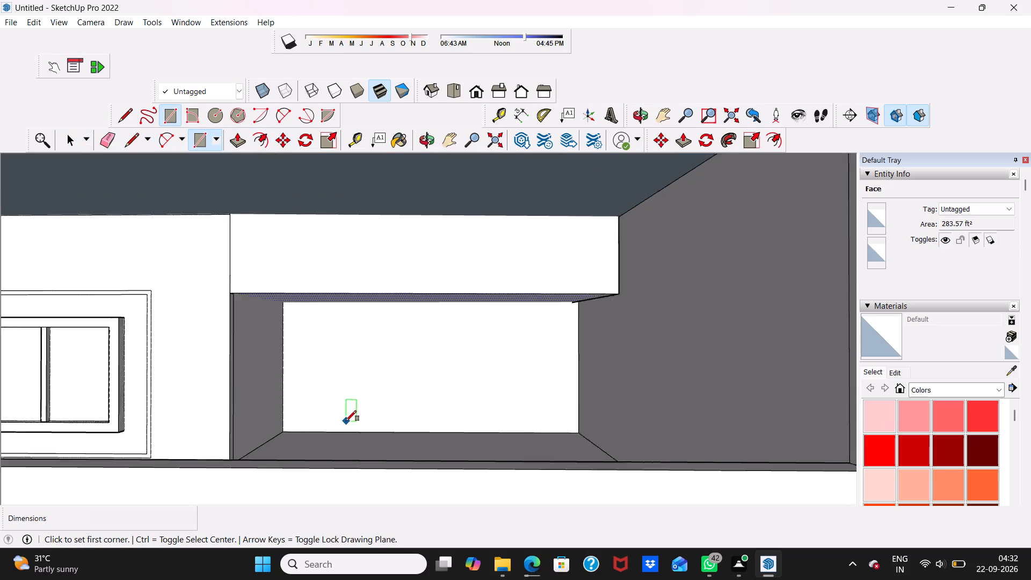
pyautogui.scroll(6, 346, 421)
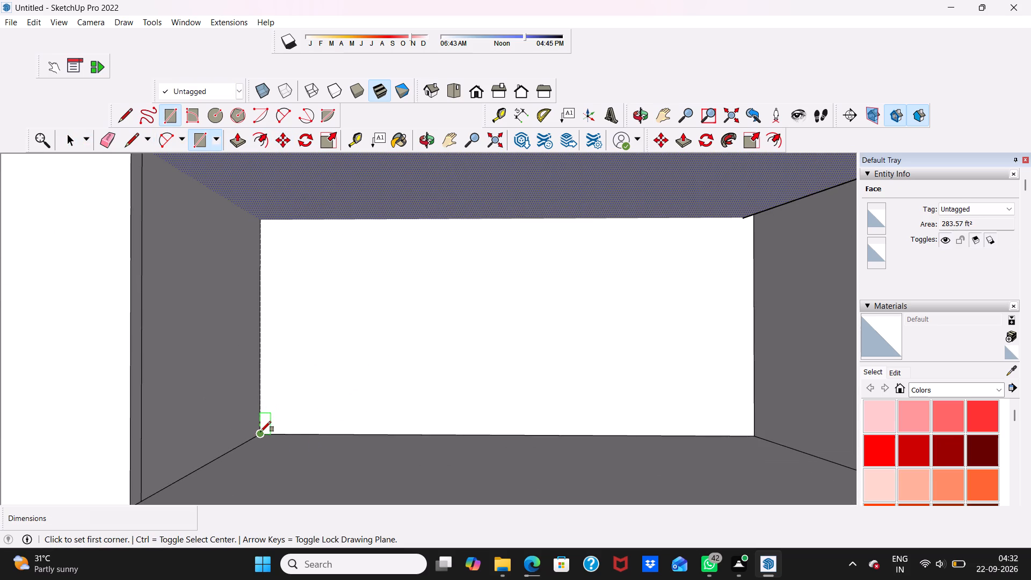
pyautogui.click(279, 432)
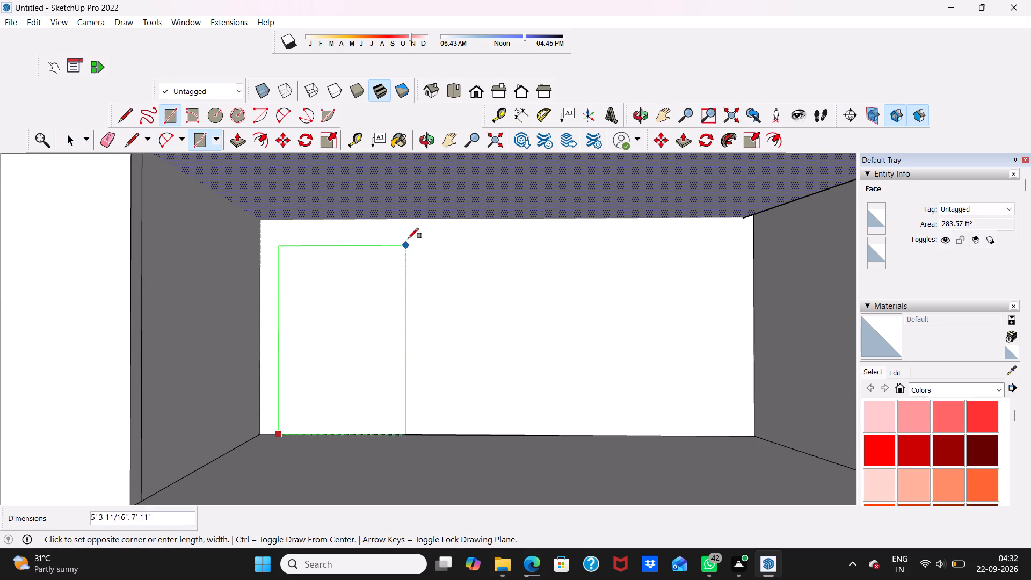
pyautogui.click(430, 220)
pyautogui.scroll(-6, 433, 266)
pyautogui.press('space')
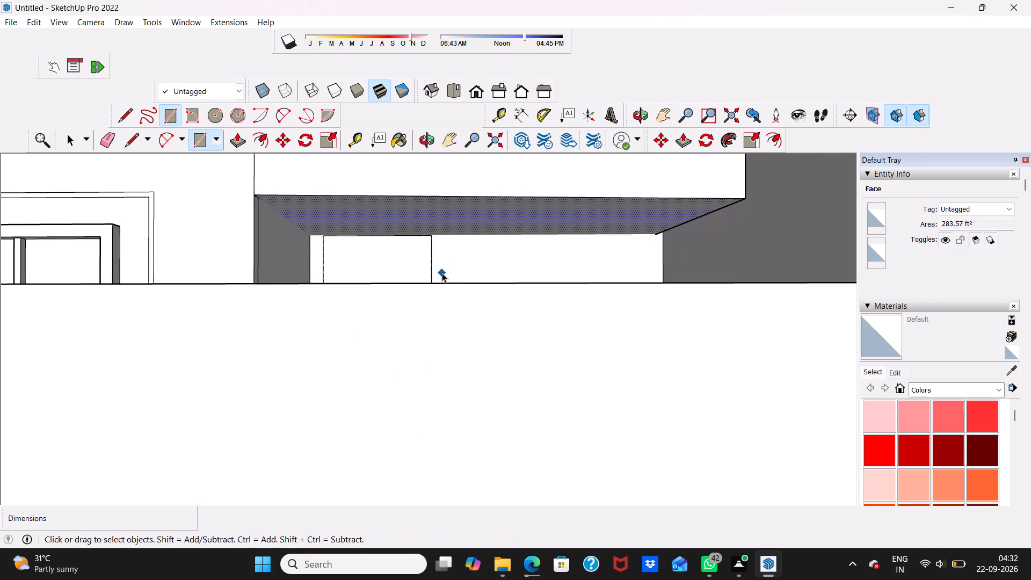
# Push/Pull the door rectangle back through the recess's back wall to cut the doorway.
pyautogui.scroll(-1, 425, 254)
pyautogui.moveTo(425, 254); pyautogui.dragTo(411, 340, button='middle')
pyautogui.scroll(2, 411, 340)
pyautogui.moveTo(358, 412); pyautogui.dragTo(379, 352, button='middle')
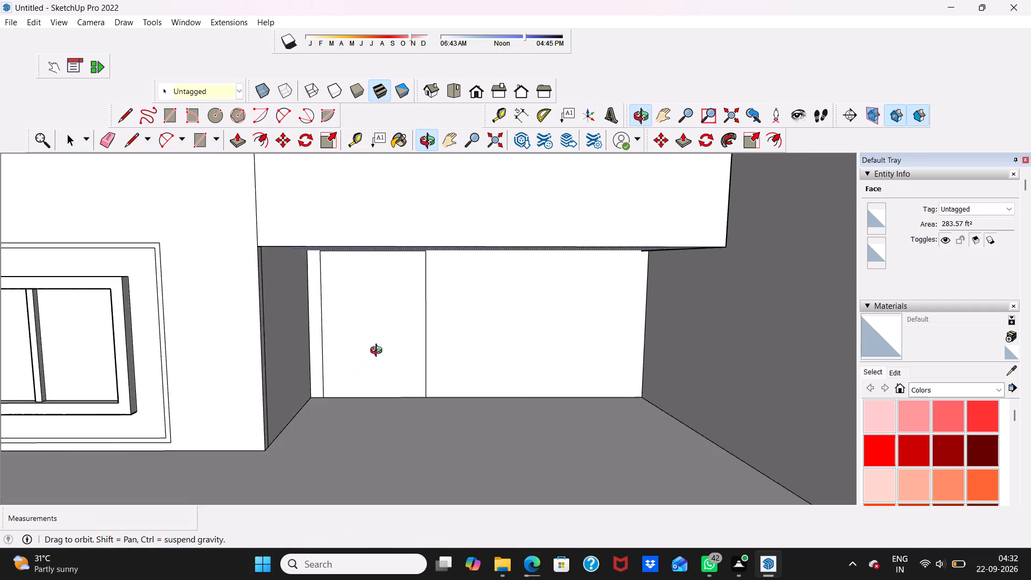
pyautogui.moveTo(379, 352); pyautogui.dragTo(380, 351, button='middle')
pyautogui.scroll(3, 384, 331)
pyautogui.click(384, 331)
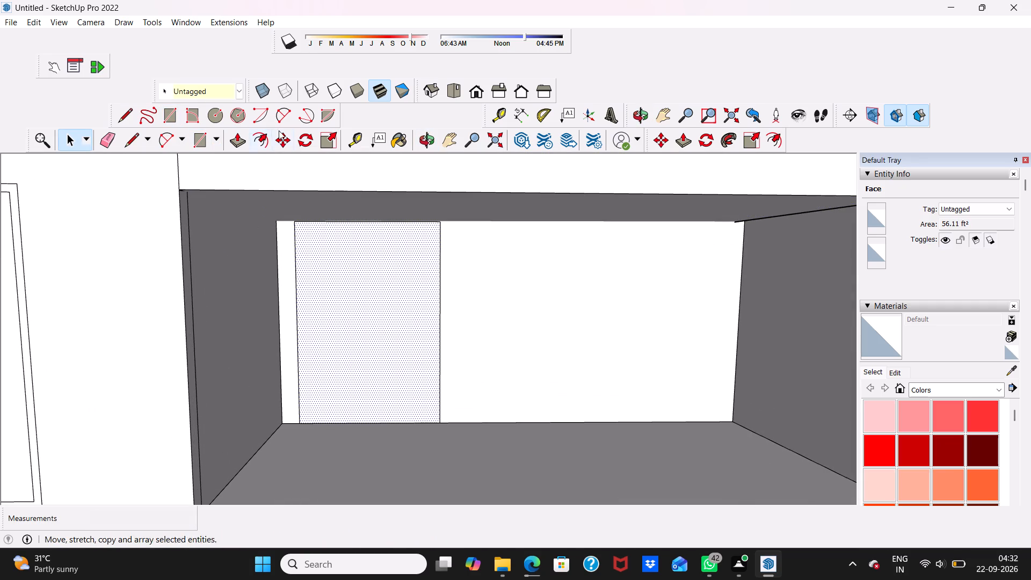
pyautogui.click(240, 140)
pyautogui.moveTo(362, 347); pyautogui.dragTo(377, 294)
pyautogui.scroll(-2, 371, 315)
pyautogui.moveTo(365, 366); pyautogui.dragTo(387, 366, button='middle')
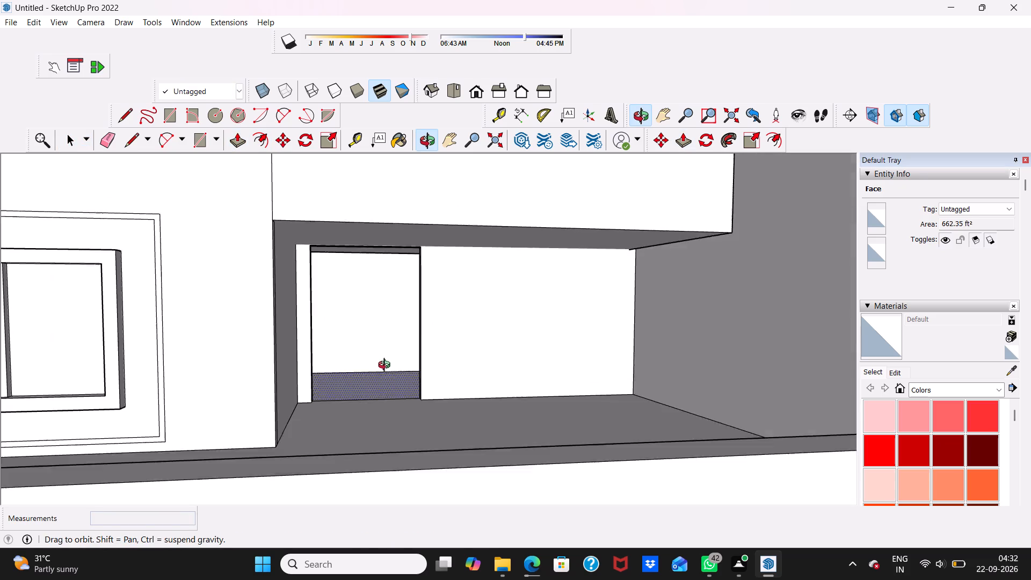
pyautogui.moveTo(387, 366); pyautogui.dragTo(386, 368, button='middle')
pyautogui.press('space')
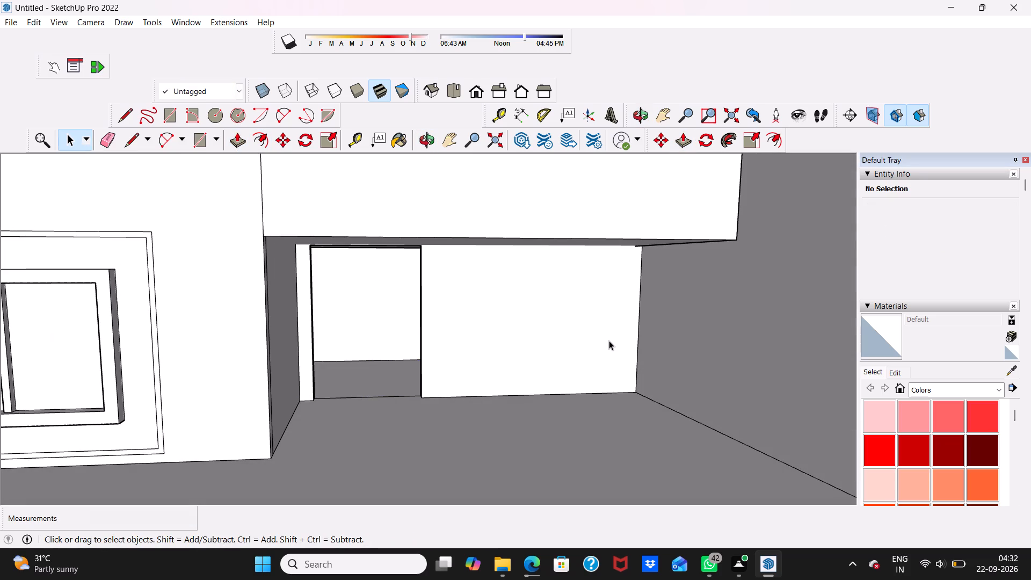
# Examine the doorway and the remaining back wall of the recess from the front and both sides.
pyautogui.scroll(-2, 609, 340)
pyautogui.middleClick(628, 347)
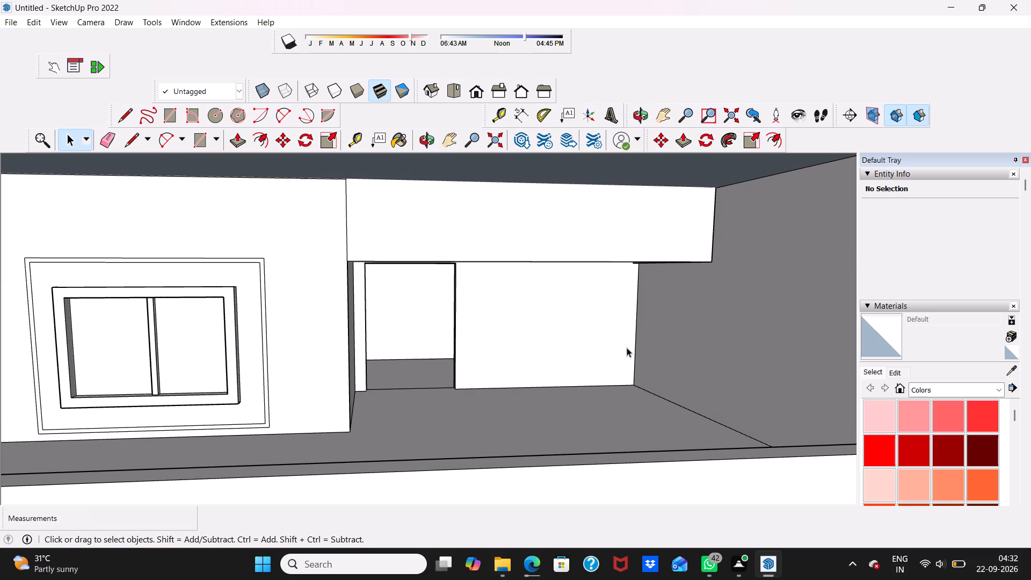
pyautogui.scroll(-1, 627, 347)
pyautogui.moveTo(612, 378); pyautogui.dragTo(558, 340, button='middle')
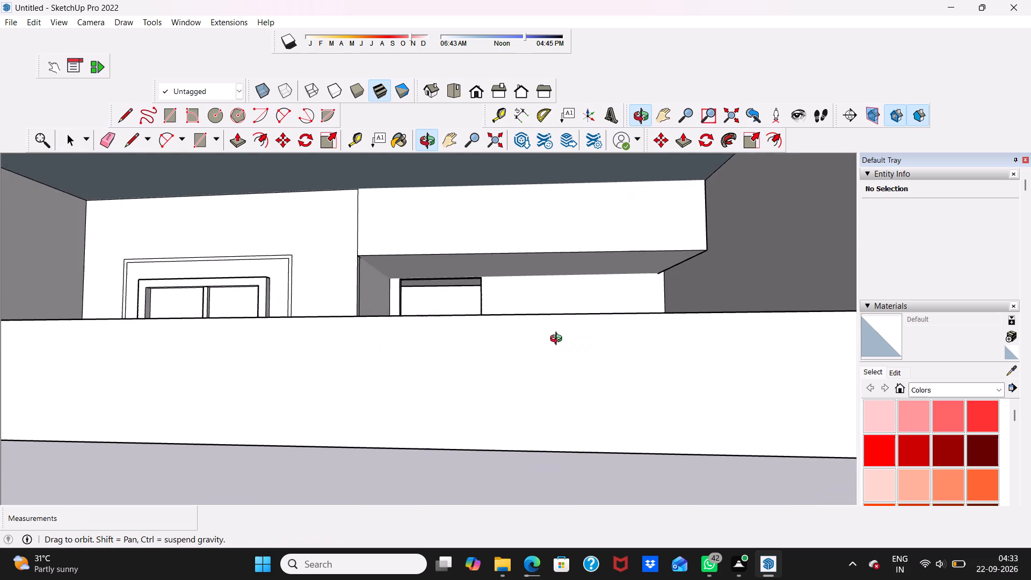
pyautogui.moveTo(558, 340); pyautogui.dragTo(590, 353, button='middle')
pyautogui.scroll(5, 586, 342)
pyautogui.scroll(-3, 573, 319)
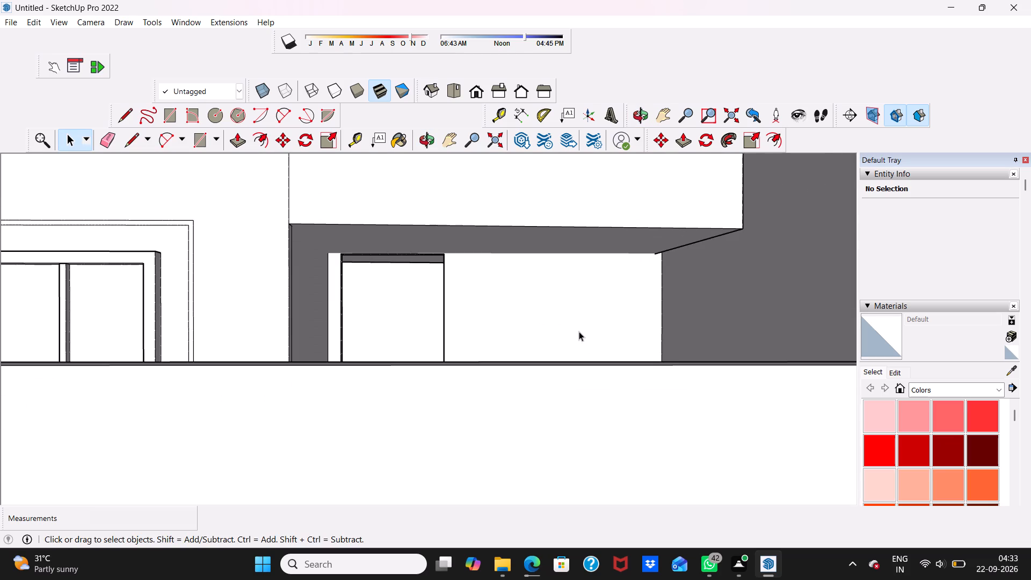
pyautogui.moveTo(579, 331); pyautogui.dragTo(580, 376, button='middle')
pyautogui.scroll(-5, 571, 363)
pyautogui.moveTo(576, 335); pyautogui.dragTo(576, 285, button='middle')
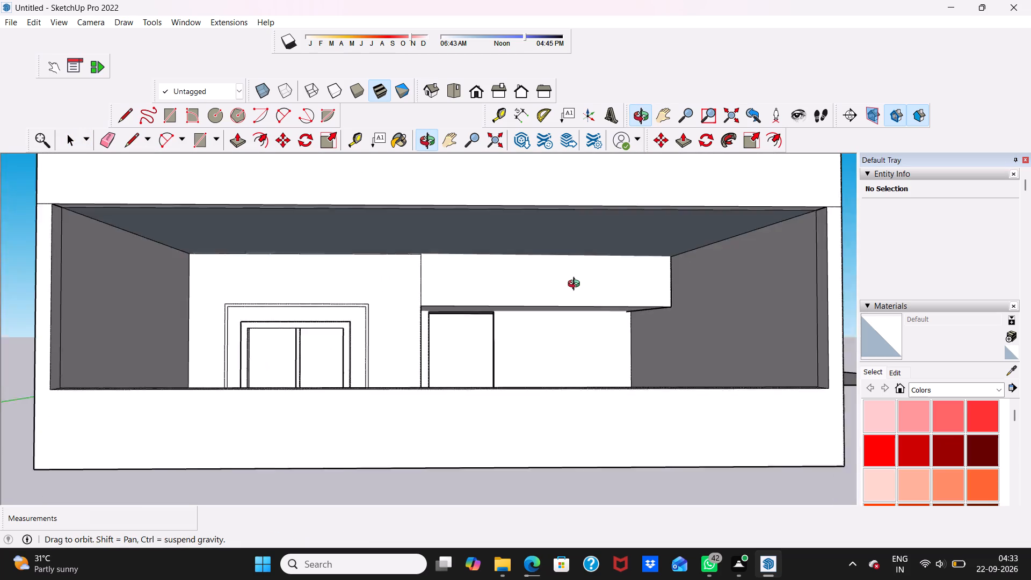
pyautogui.moveTo(576, 285); pyautogui.dragTo(611, 296, button='middle')
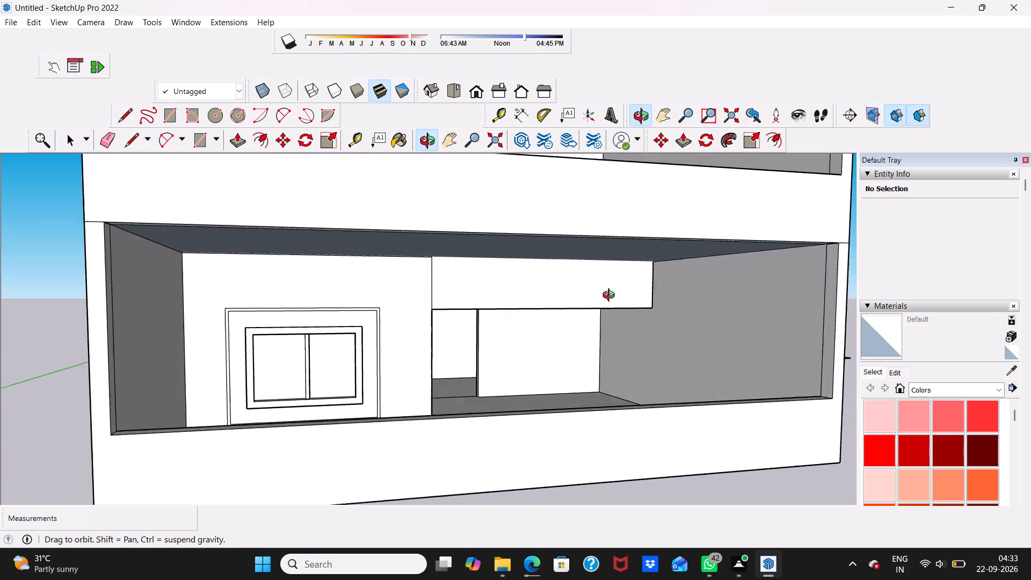
pyautogui.moveTo(611, 296); pyautogui.dragTo(538, 289, button='middle')
pyautogui.scroll(6, 542, 335)
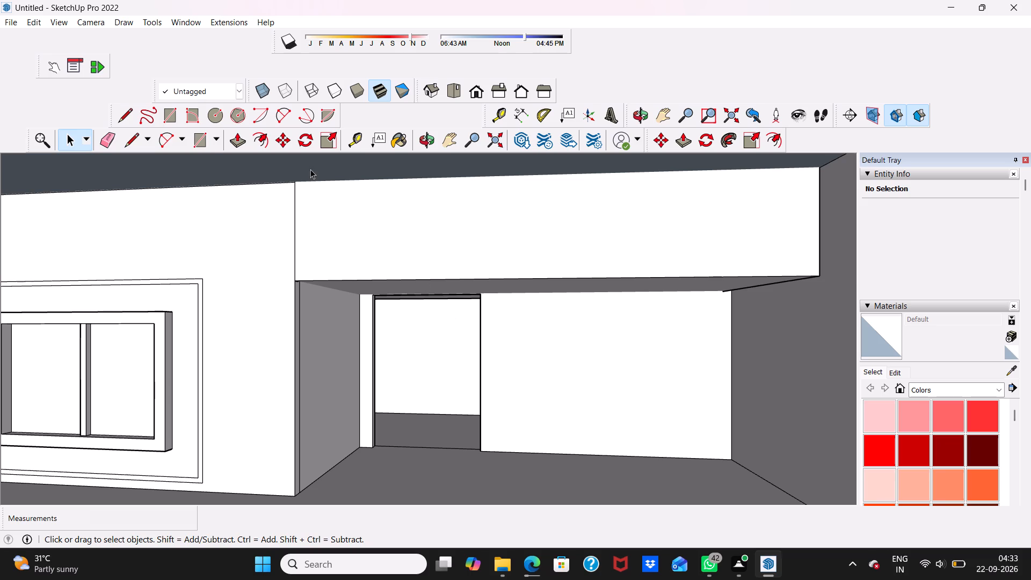
# Draw a window rectangle about 4' 7" wide and 5' 3" high on the recess's back wall beside the doorway.
pyautogui.click(166, 112)
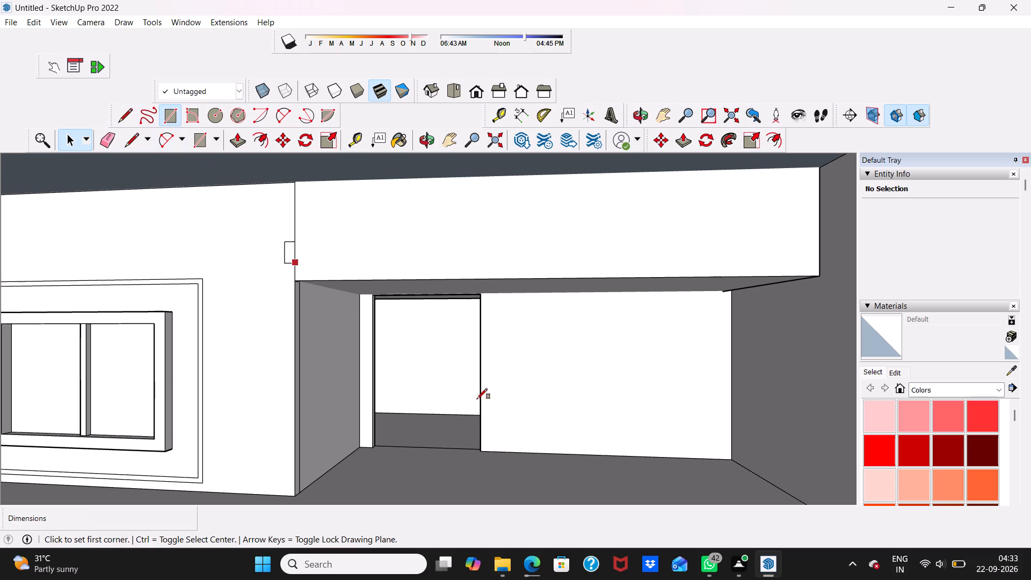
pyautogui.scroll(1, 576, 347)
pyautogui.click(535, 317)
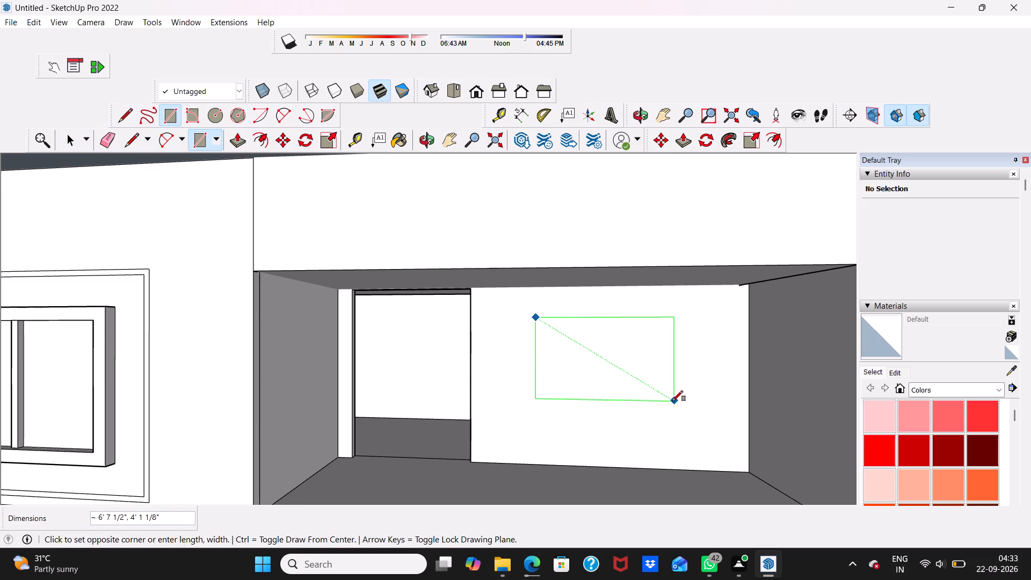
pyautogui.click(630, 423)
pyautogui.press('space')
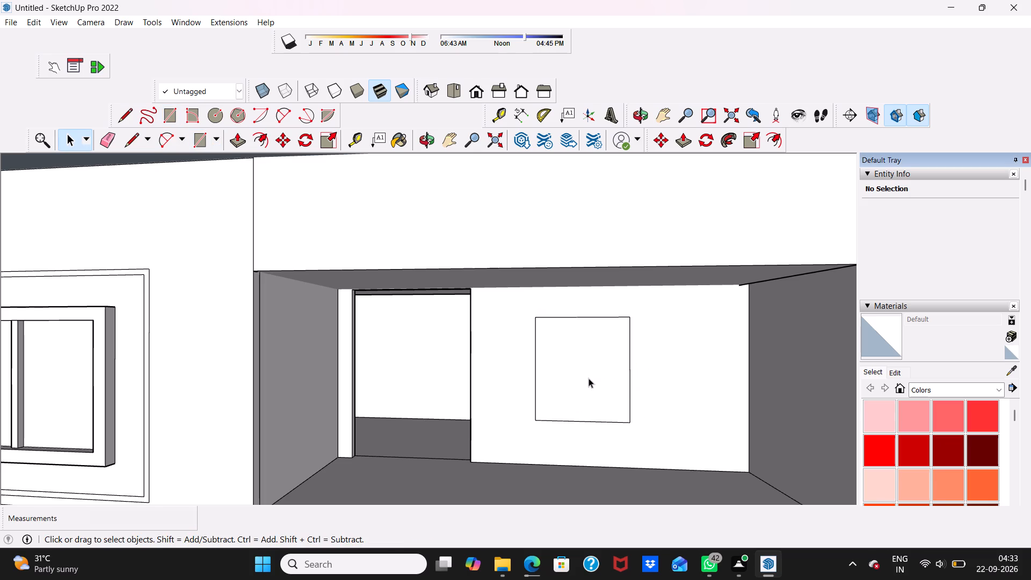
# Offset the window rectangle's outline 6" inward to form its frame.
pyautogui.scroll(3, 522, 381)
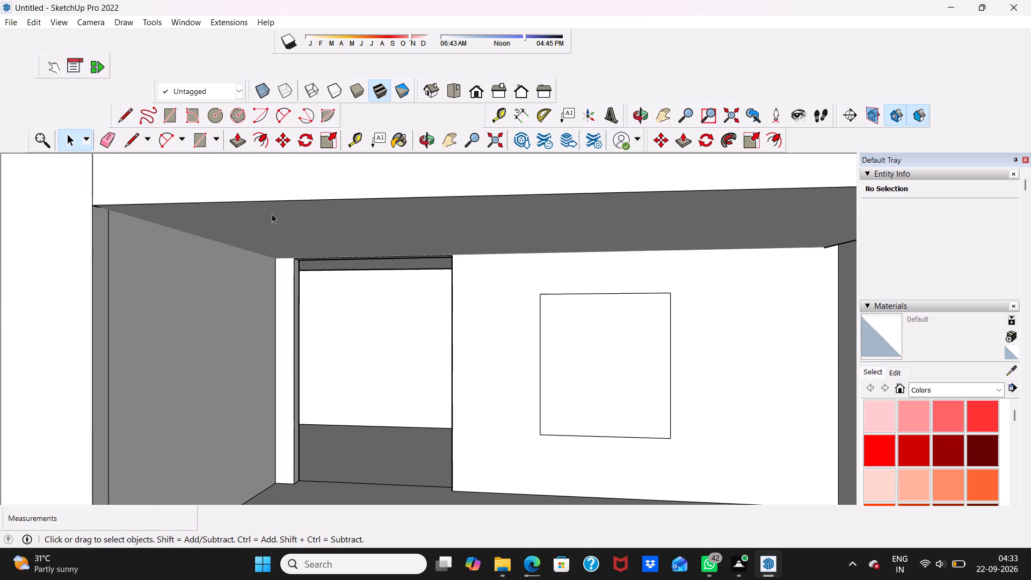
pyautogui.click(262, 133)
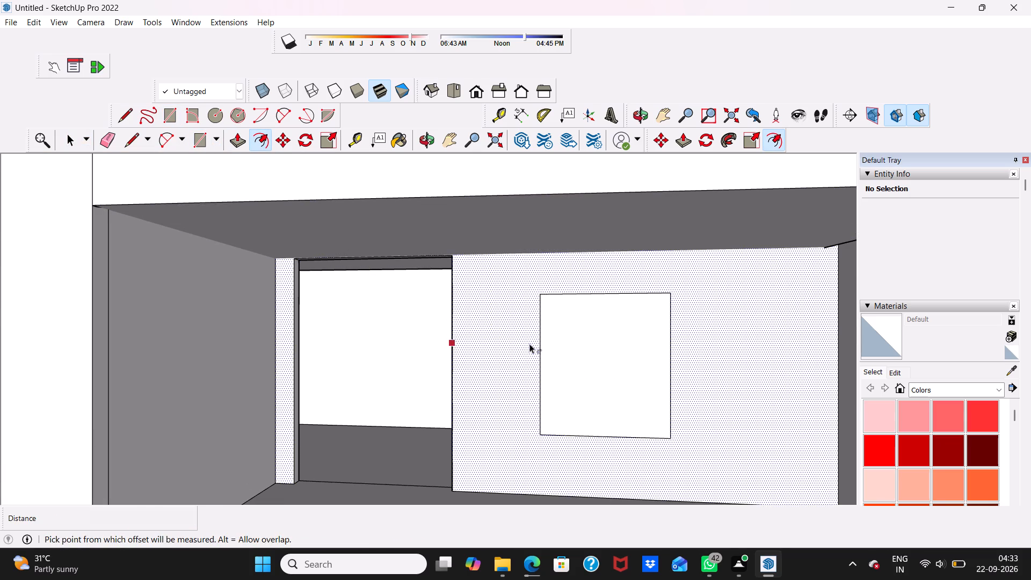
pyautogui.click(553, 346)
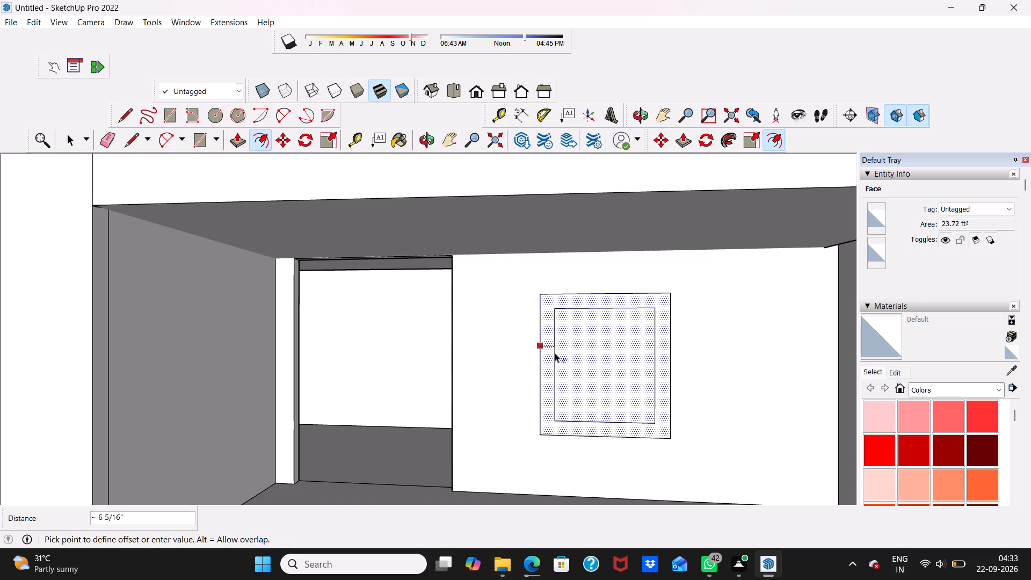
pyautogui.write('6"')
pyautogui.press('Return')
pyautogui.scroll(-4, 555, 352)
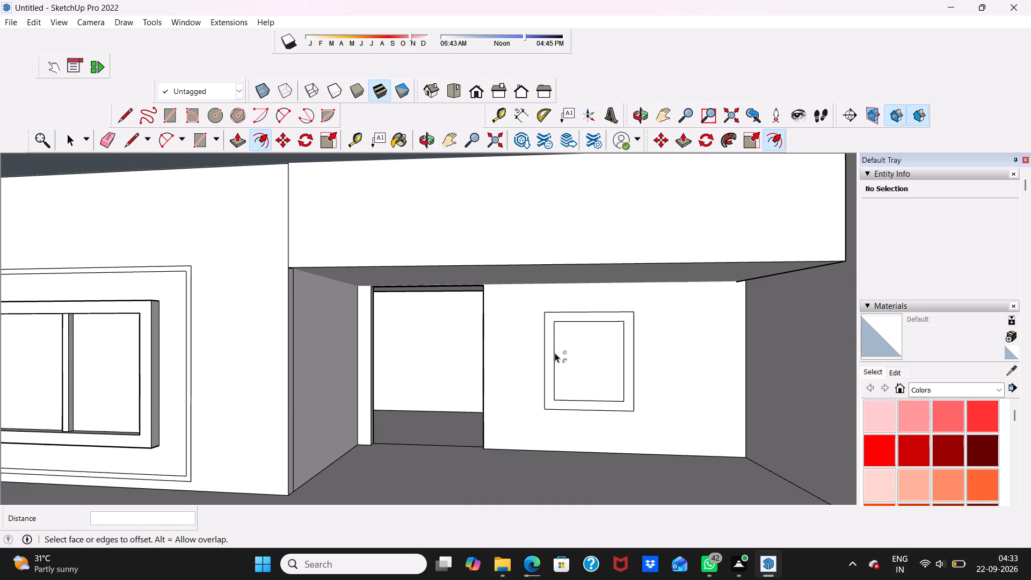
# Draw a mullion rectangle about 3" wide and 4' 2" high from the inner frame's top-edge midpoint to its bottom edge.
pyautogui.moveTo(555, 353); pyautogui.dragTo(606, 389, button='middle')
pyautogui.scroll(9, 593, 341)
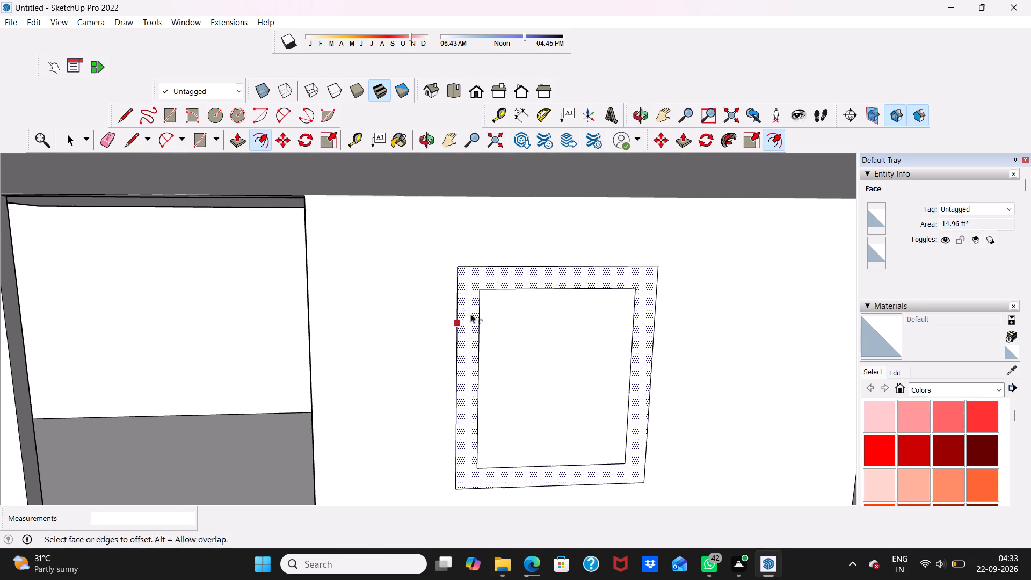
pyautogui.scroll(-1, 500, 311)
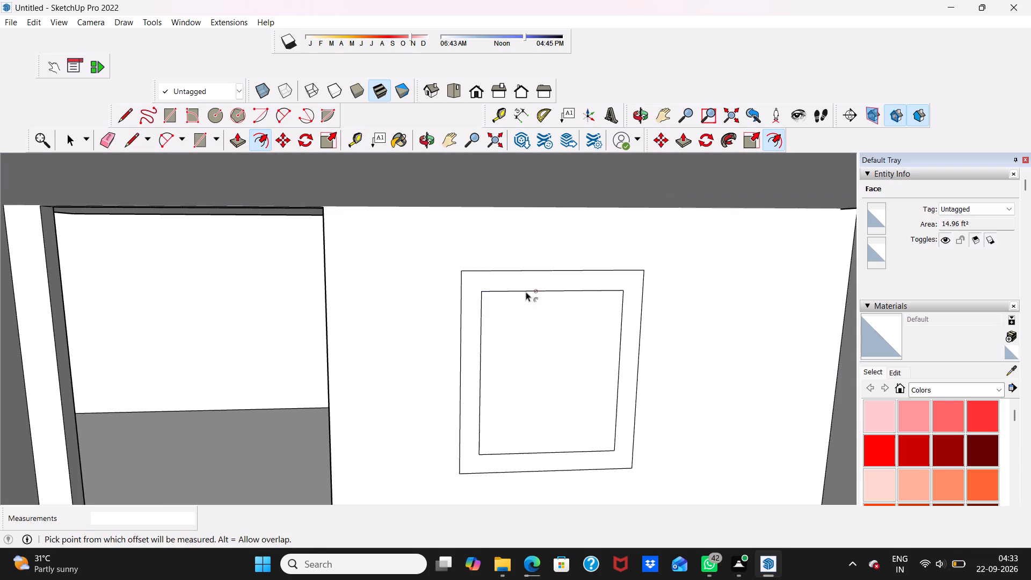
pyautogui.click(163, 108)
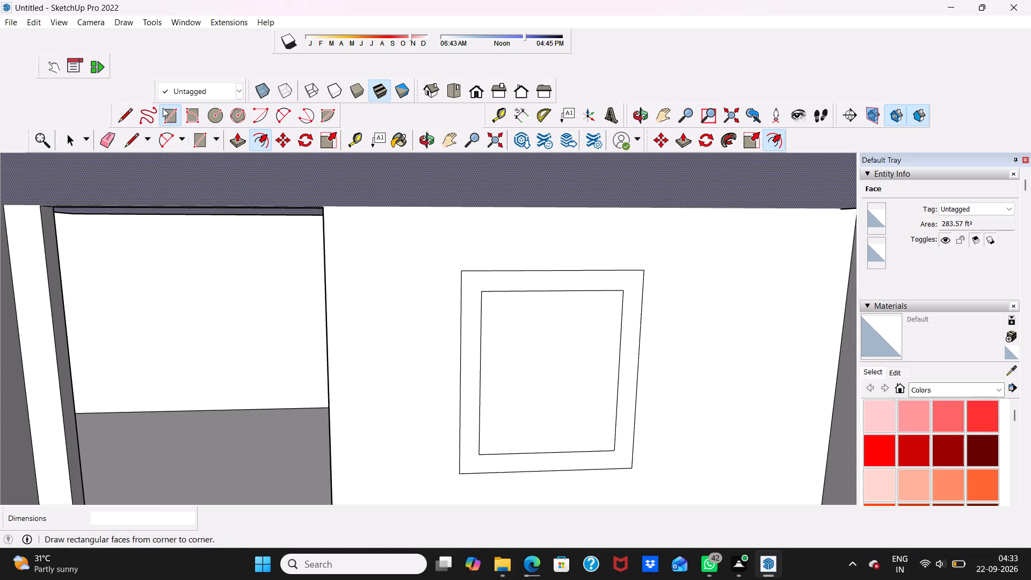
pyautogui.scroll(2, 564, 321)
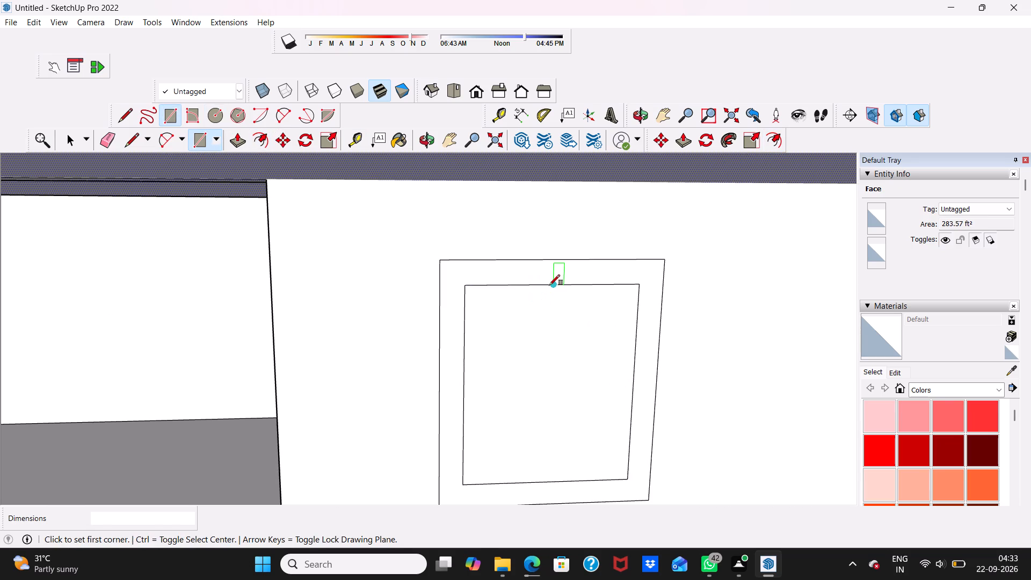
pyautogui.click(551, 285)
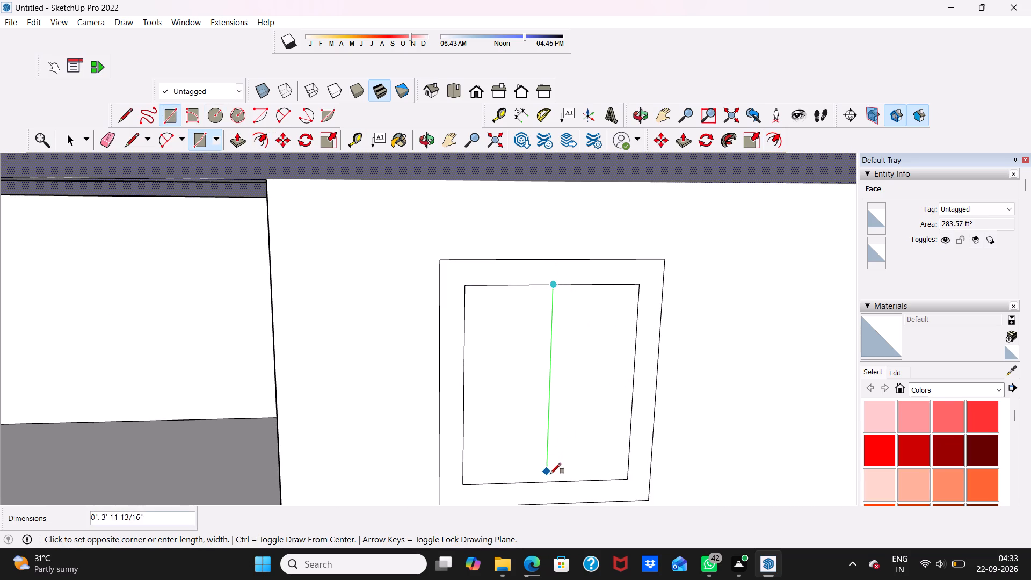
pyautogui.click(557, 478)
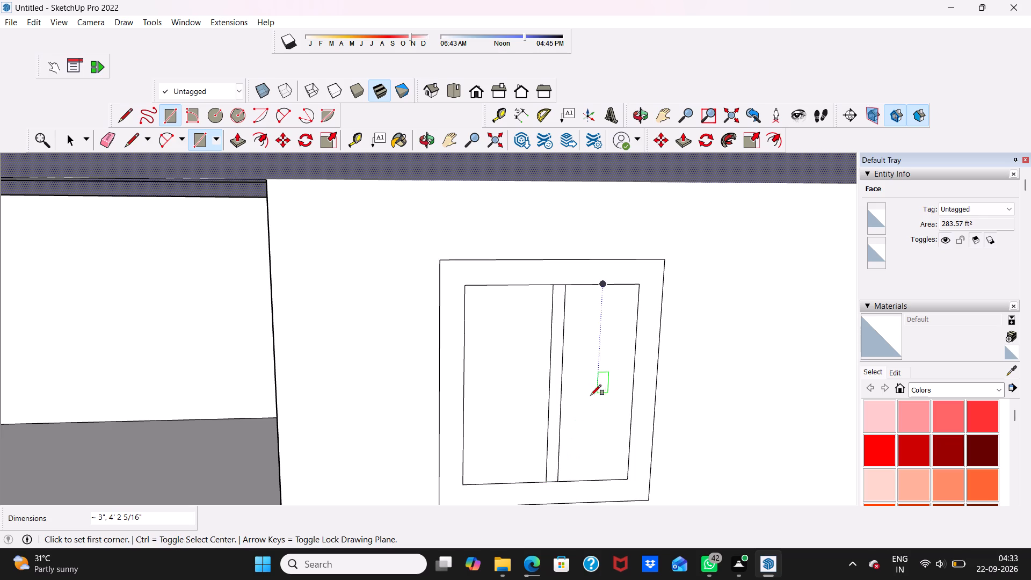
# Push/Pull the recess window's outer frame face 6" outward from the back wall.
pyautogui.press('space')
pyautogui.scroll(-3, 555, 369)
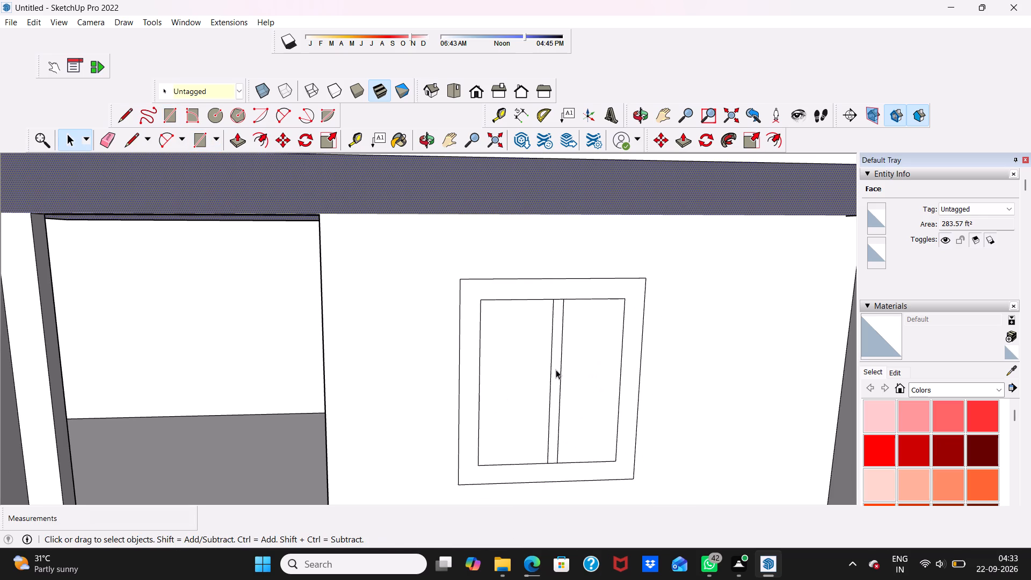
pyautogui.scroll(1, 642, 355)
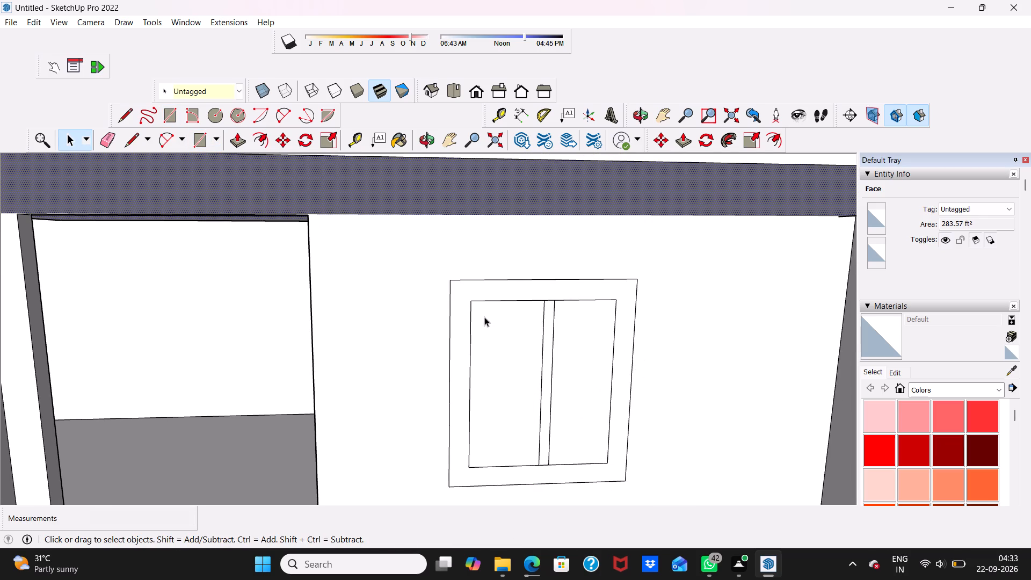
pyautogui.click(458, 320)
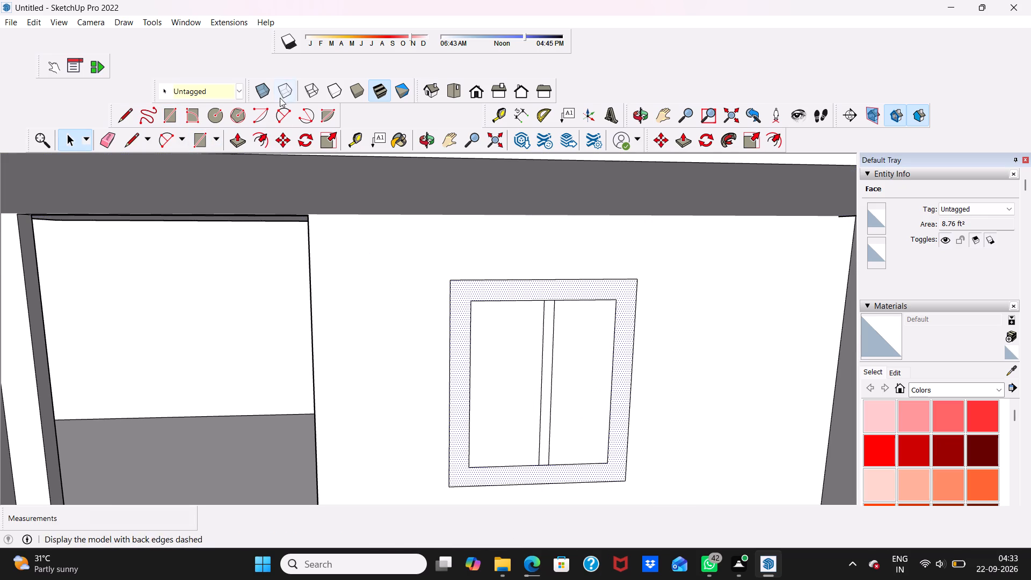
pyautogui.click(242, 136)
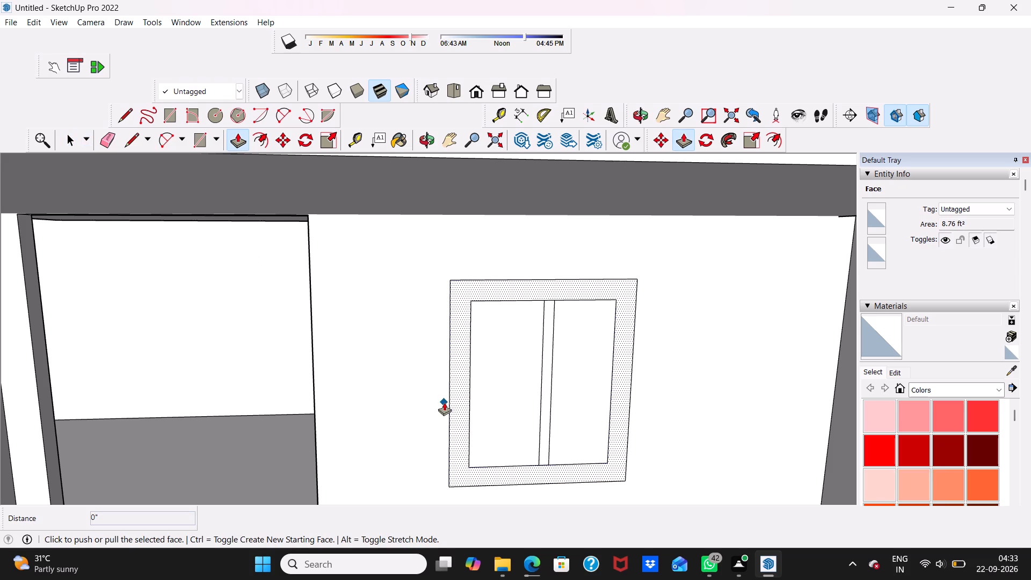
pyautogui.click(455, 390)
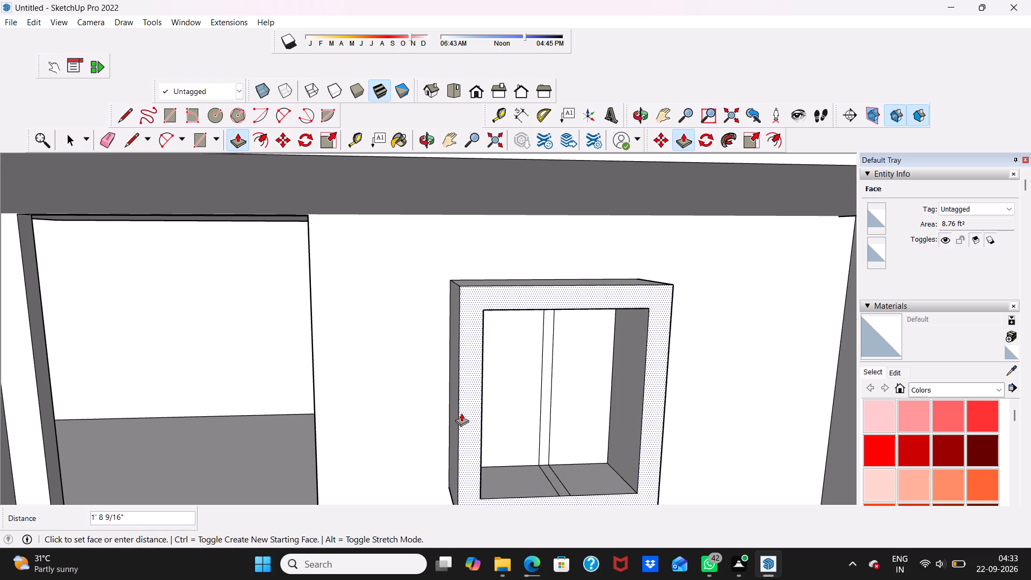
pyautogui.write('6"')
pyautogui.press('Return')
# Push/Pull the recess window's vertical mullion face 3" outward between the two panes.
pyautogui.scroll(4, 589, 385)
pyautogui.scroll(4, 528, 389)
pyautogui.click(528, 389)
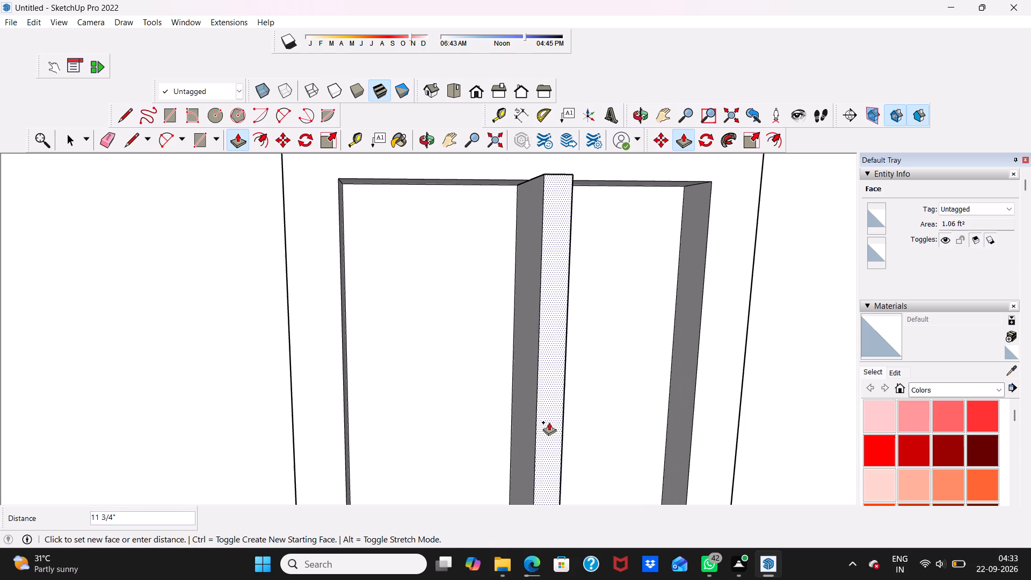
pyautogui.write('3"')
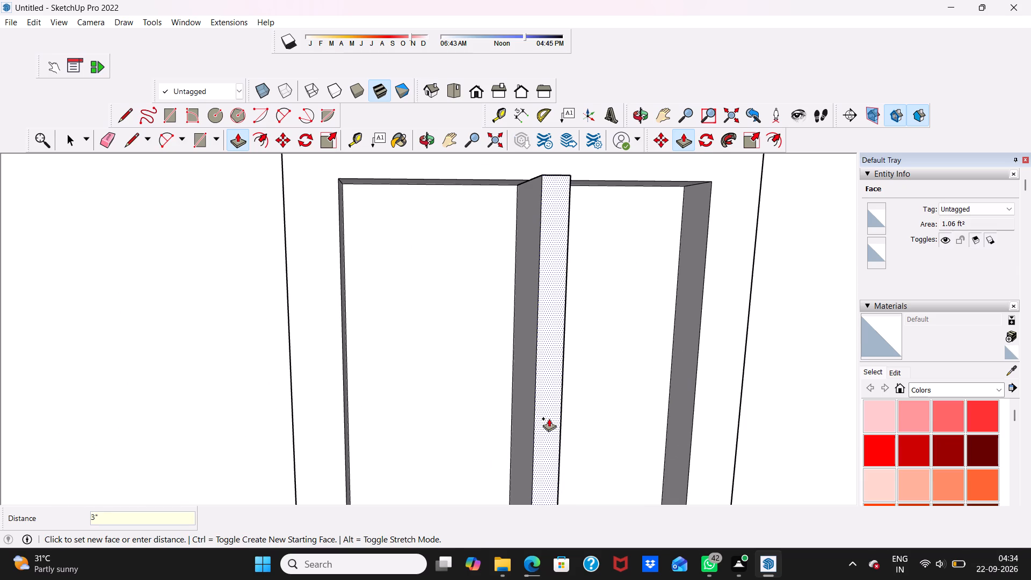
pyautogui.press('Return')
pyautogui.scroll(1, 549, 418)
pyautogui.scroll(-4, 586, 3)
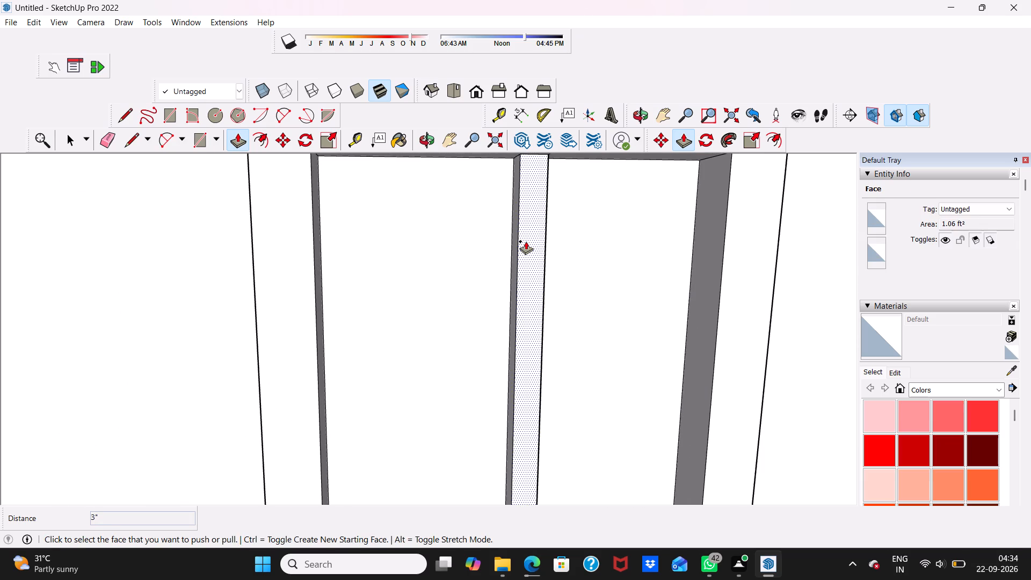
pyautogui.press('space')
# Erase the two short leftover edges where the mullion meets the underside of the recess window's top frame.
pyautogui.scroll(-2, 526, 241)
pyautogui.moveTo(526, 241); pyautogui.dragTo(535, 172, button='middle')
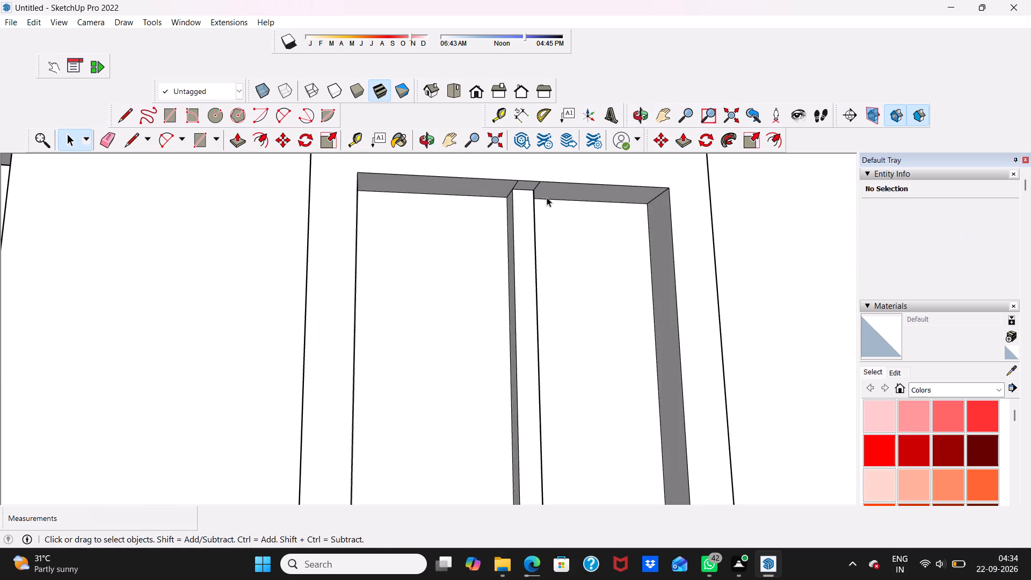
pyautogui.click(103, 135)
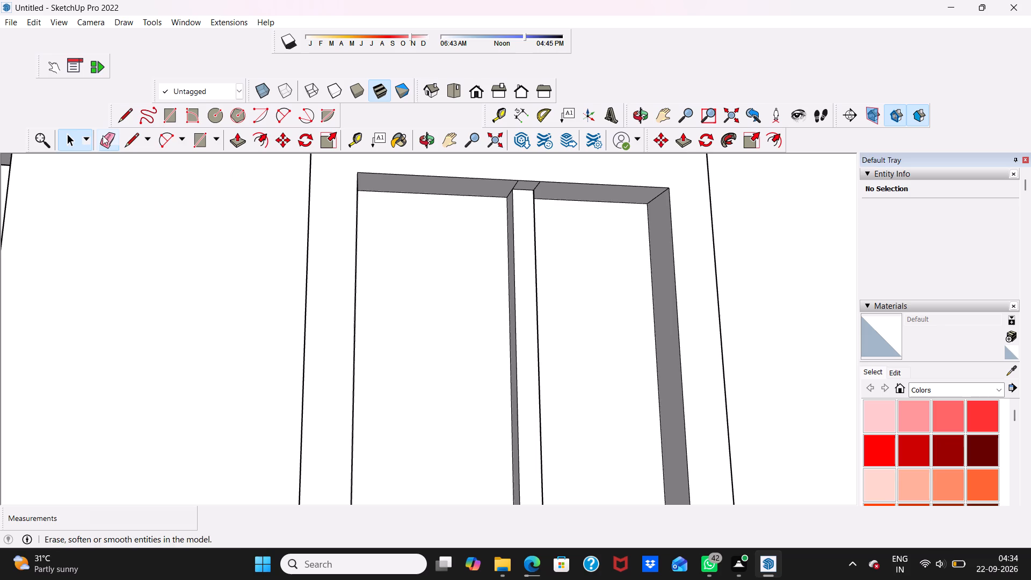
pyautogui.scroll(5, 524, 276)
pyautogui.scroll(1, 532, 194)
pyautogui.scroll(-1, 532, 213)
pyautogui.scroll(1, 532, 219)
pyautogui.scroll(-5, 532, 240)
pyautogui.scroll(5, 523, 183)
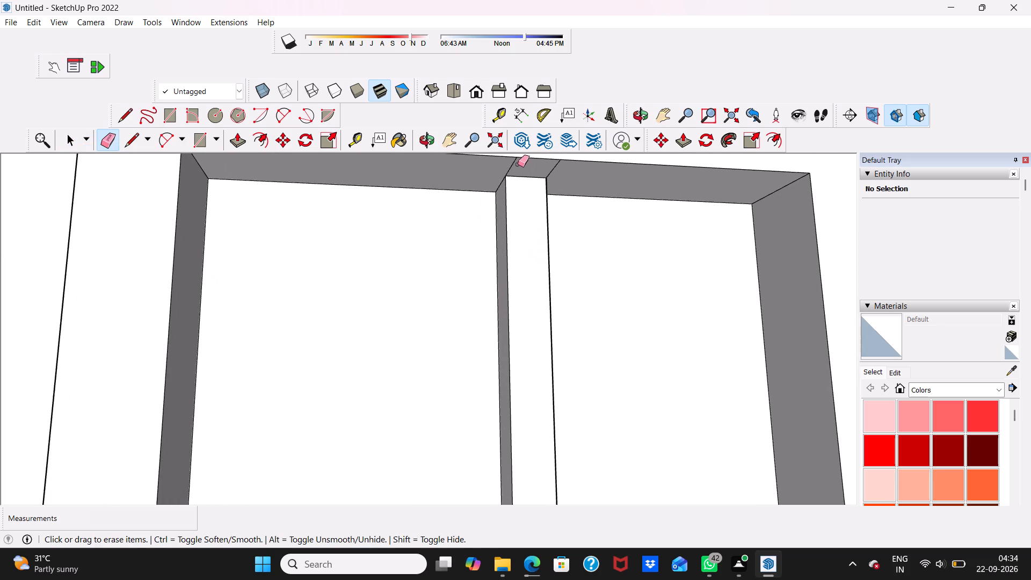
pyautogui.click(514, 162)
pyautogui.click(554, 169)
# Erase the two short leftover edges where the mullion meets the recess window's bottom frame.
pyautogui.scroll(-4, 561, 187)
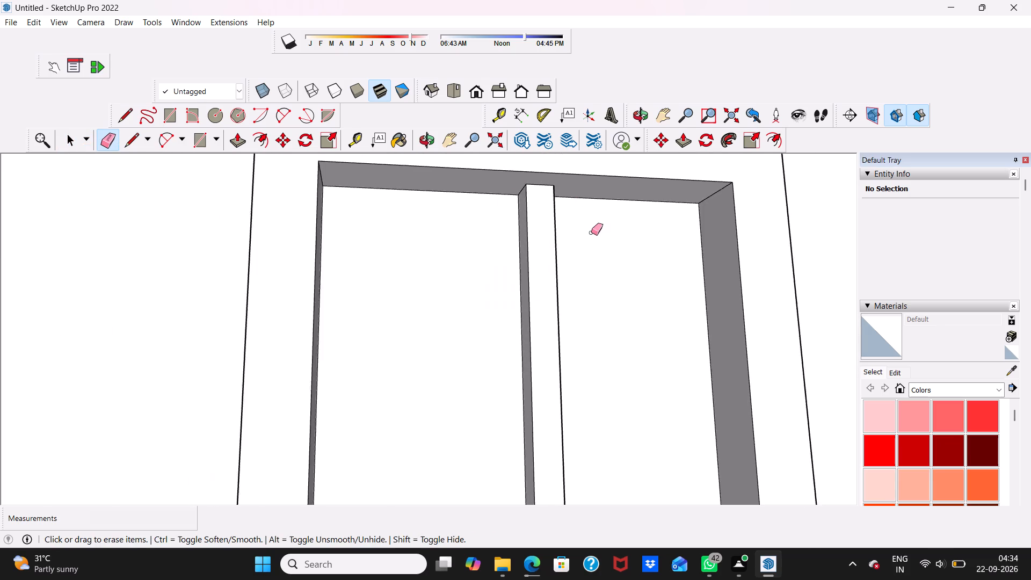
pyautogui.scroll(-5, 591, 233)
pyautogui.scroll(-5, 625, 263)
pyautogui.moveTo(616, 275); pyautogui.dragTo(583, 422, button='middle')
pyautogui.scroll(6, 583, 422)
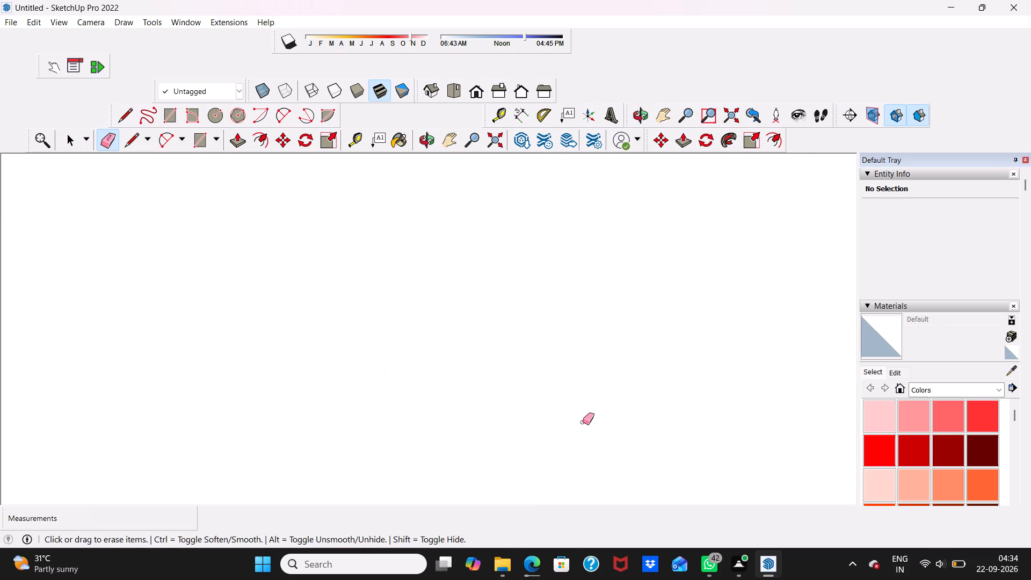
pyautogui.scroll(-6, 589, 410)
pyautogui.click(480, 86)
pyautogui.scroll(-3, 506, 236)
pyautogui.moveTo(533, 306); pyautogui.dragTo(534, 306, button='middle')
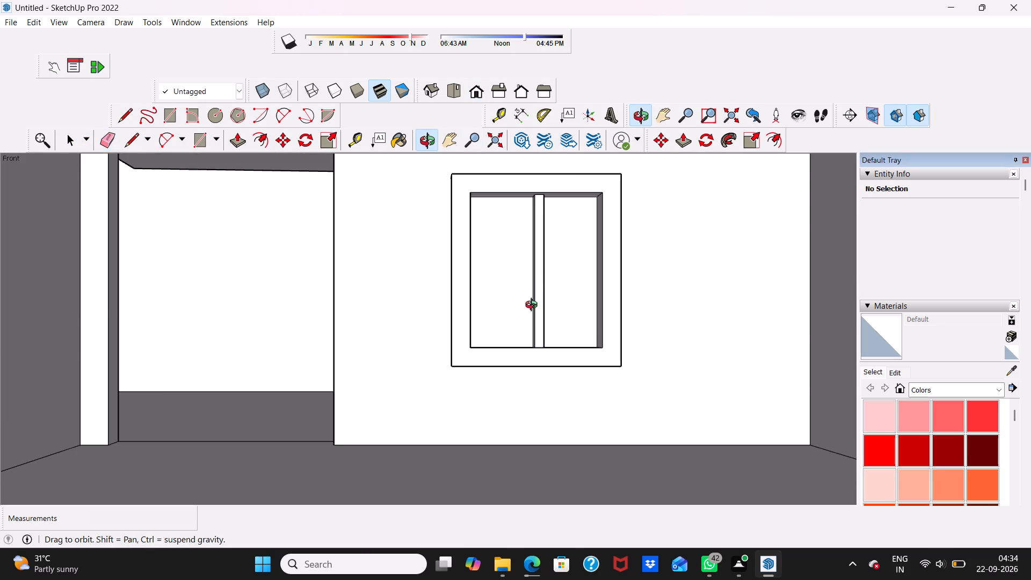
pyautogui.moveTo(534, 306); pyautogui.dragTo(532, 365, button='middle')
pyautogui.scroll(12, 532, 362)
pyautogui.scroll(-1, 536, 343)
pyautogui.scroll(5, 536, 343)
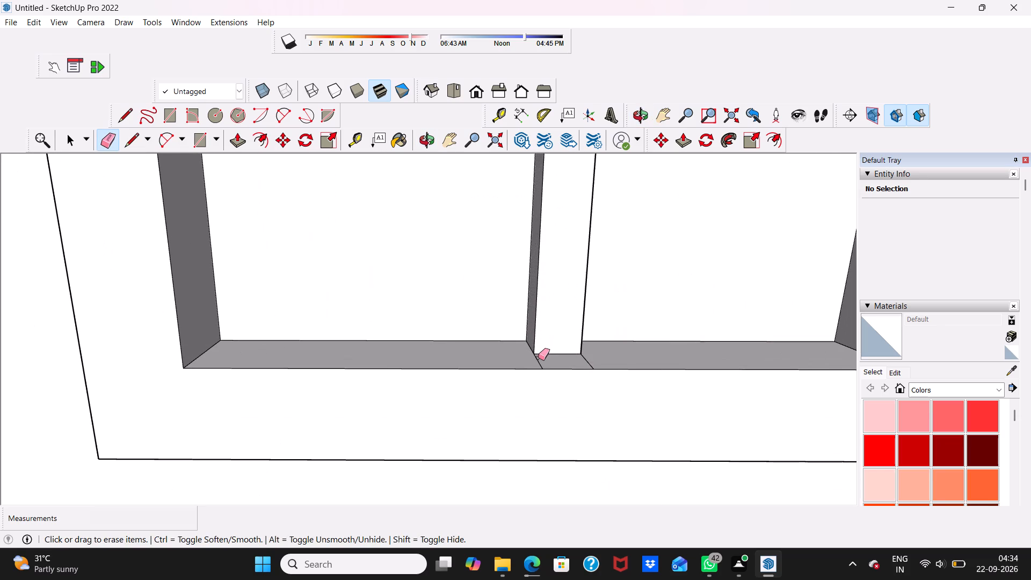
pyautogui.click(539, 360)
pyautogui.click(585, 358)
pyautogui.scroll(-3, 585, 358)
pyautogui.press('space')
# Examine the recess window and the whole ground-floor front of the house from the front and both sides.
pyautogui.scroll(-4, 592, 349)
pyautogui.moveTo(591, 353); pyautogui.dragTo(588, 264, button='middle')
pyautogui.scroll(1, 588, 264)
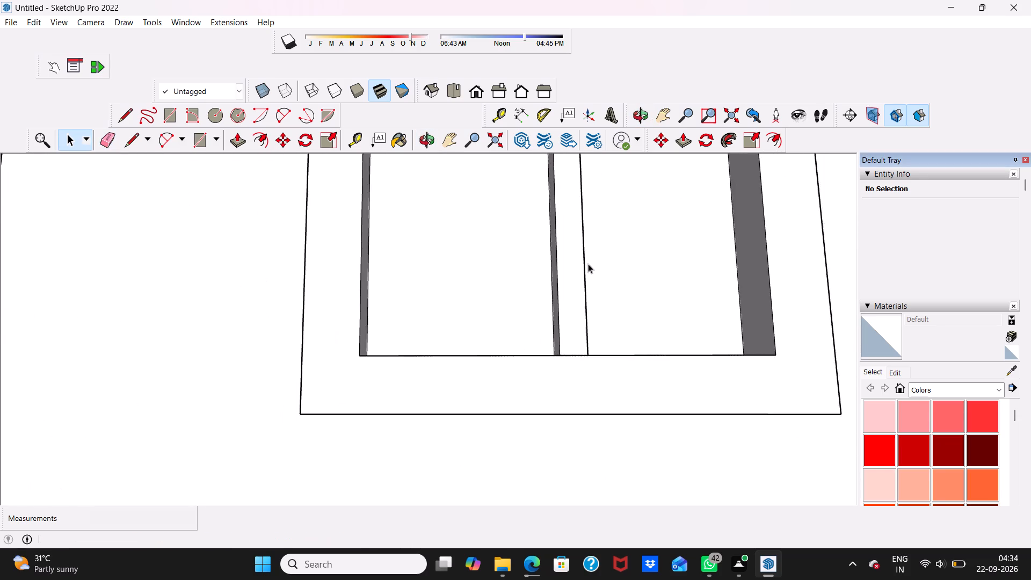
pyautogui.scroll(-16, 588, 264)
pyautogui.scroll(-1, 495, 302)
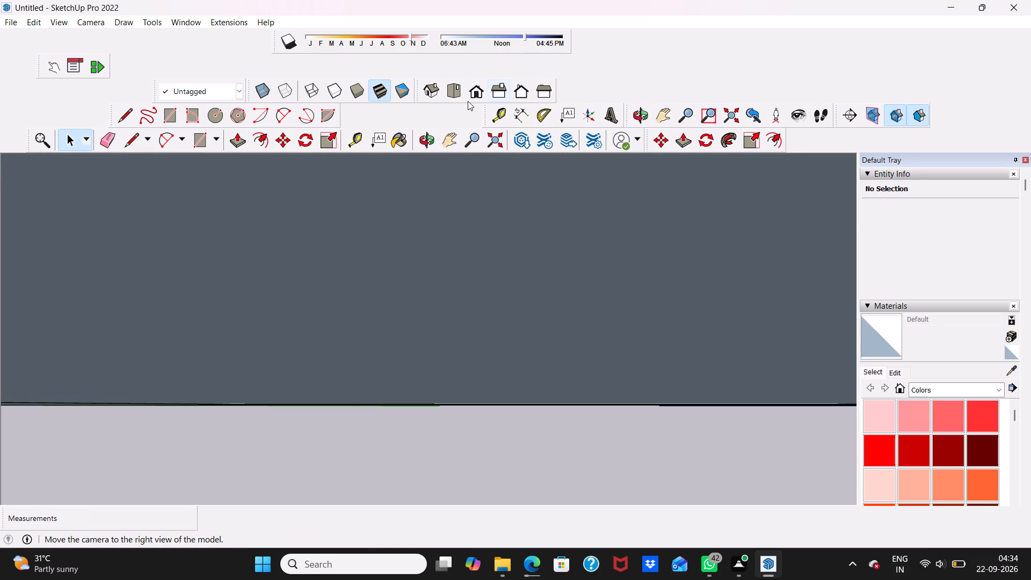
pyautogui.click(475, 89)
pyautogui.scroll(-5, 492, 191)
pyautogui.scroll(-4, 499, 250)
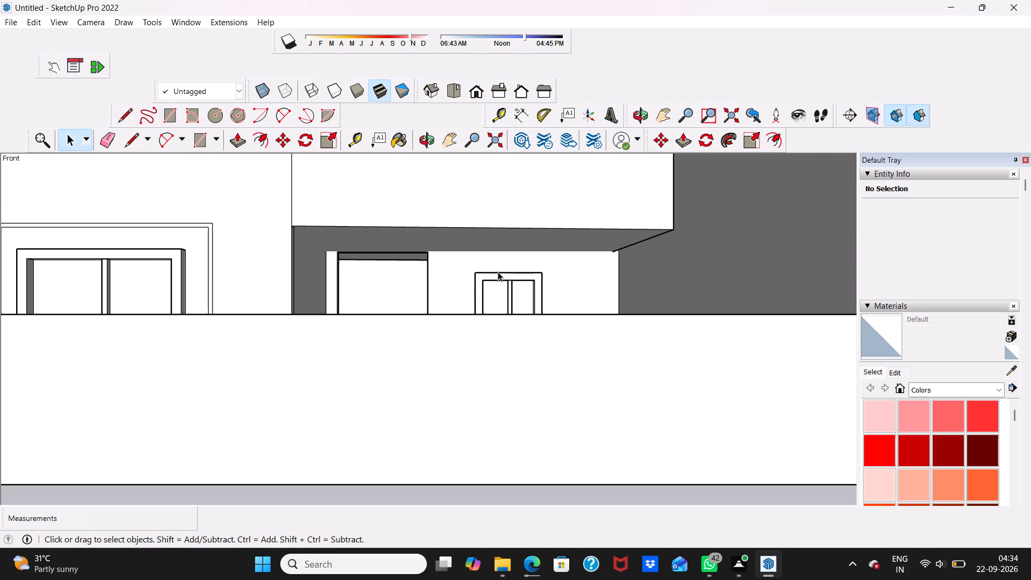
pyautogui.scroll(-1, 498, 272)
pyautogui.moveTo(498, 272); pyautogui.dragTo(500, 305, button='middle')
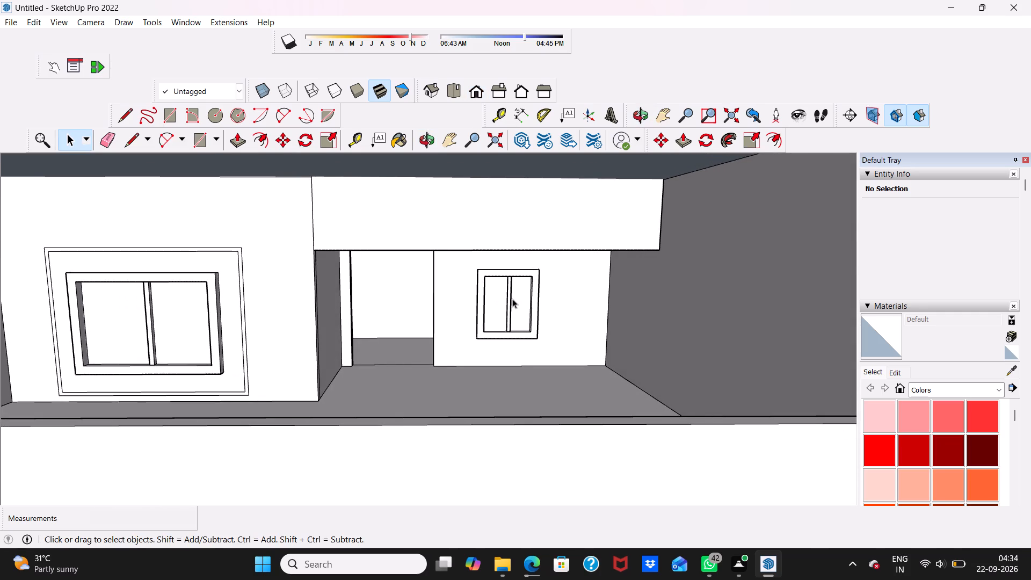
pyautogui.scroll(1, 515, 297)
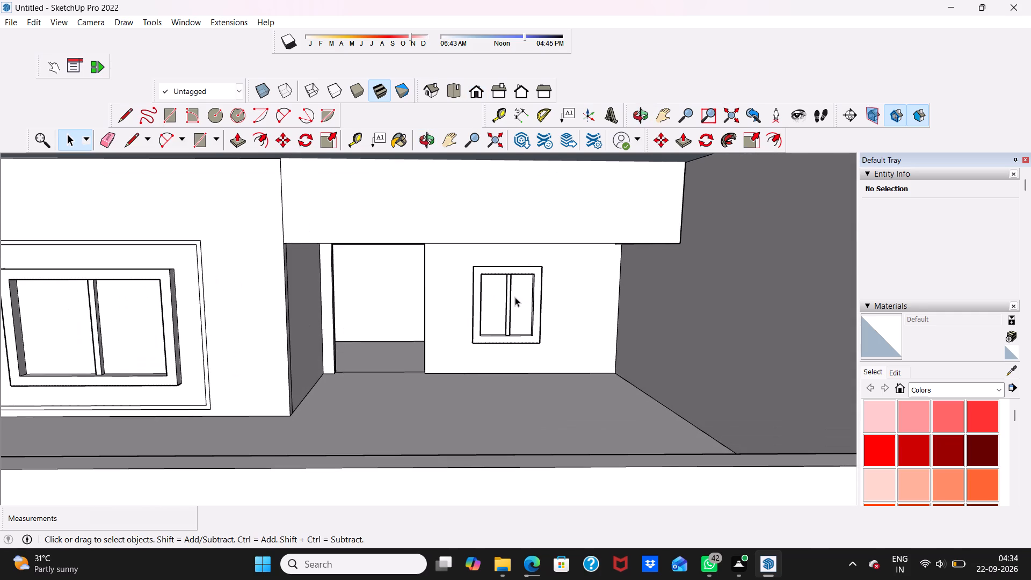
pyautogui.scroll(3, 515, 297)
pyautogui.scroll(-3, 515, 297)
pyautogui.scroll(3, 451, 317)
pyautogui.scroll(-6, 451, 317)
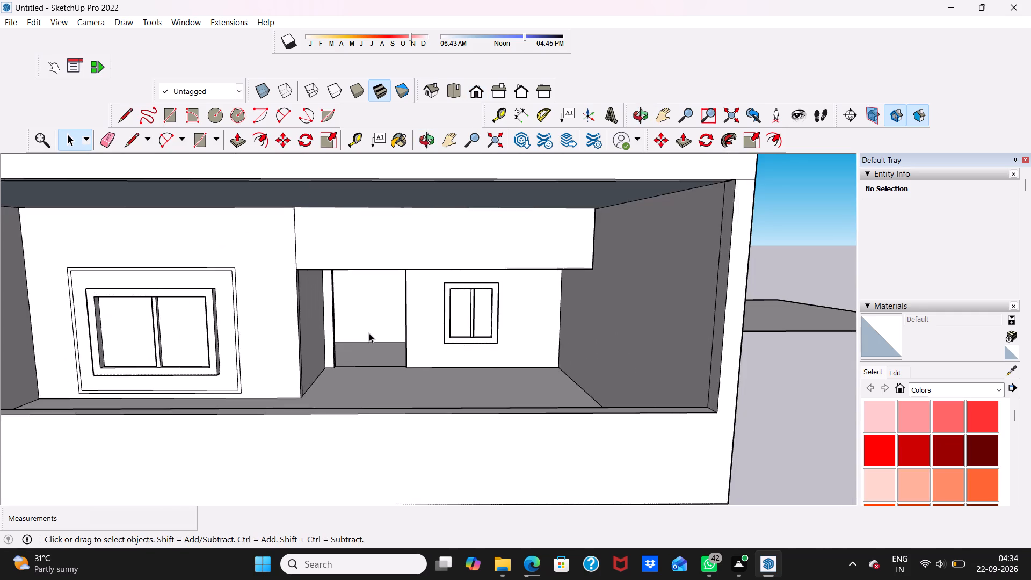
pyautogui.scroll(-1, 369, 333)
pyautogui.moveTo(369, 332); pyautogui.dragTo(360, 329, button='middle')
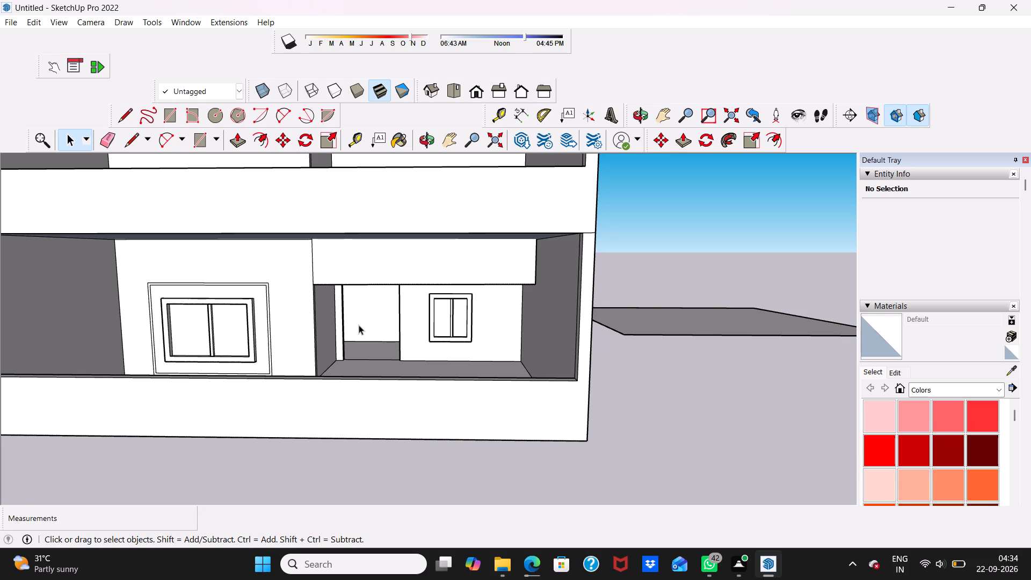
pyautogui.scroll(-2, 295, 335)
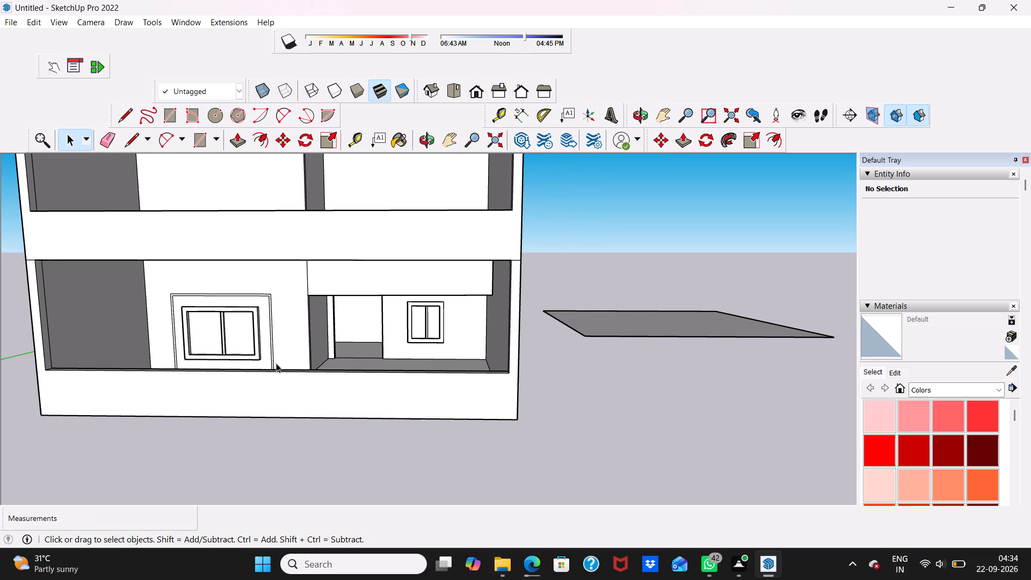
pyautogui.moveTo(273, 359); pyautogui.dragTo(284, 351, button='middle')
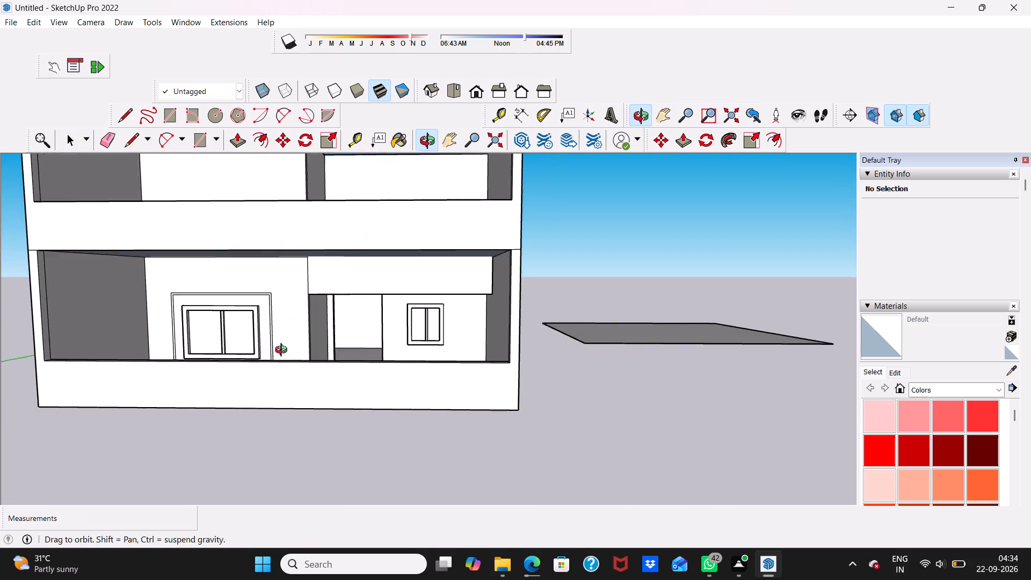
pyautogui.moveTo(284, 351); pyautogui.dragTo(289, 352, button='middle')
pyautogui.moveTo(302, 305); pyautogui.dragTo(499, 296, button='middle')
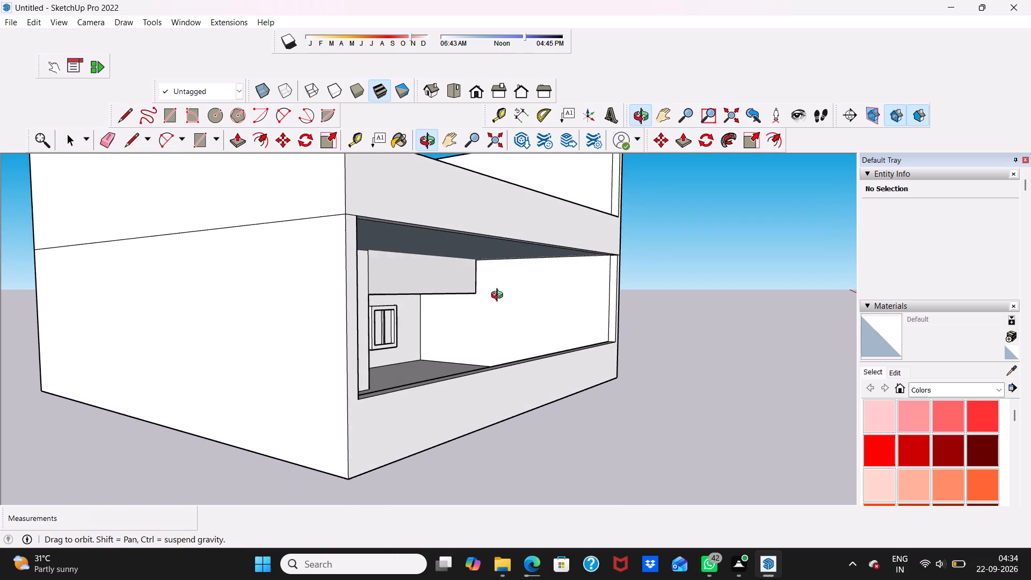
pyautogui.moveTo(499, 296); pyautogui.dragTo(466, 321, button='middle')
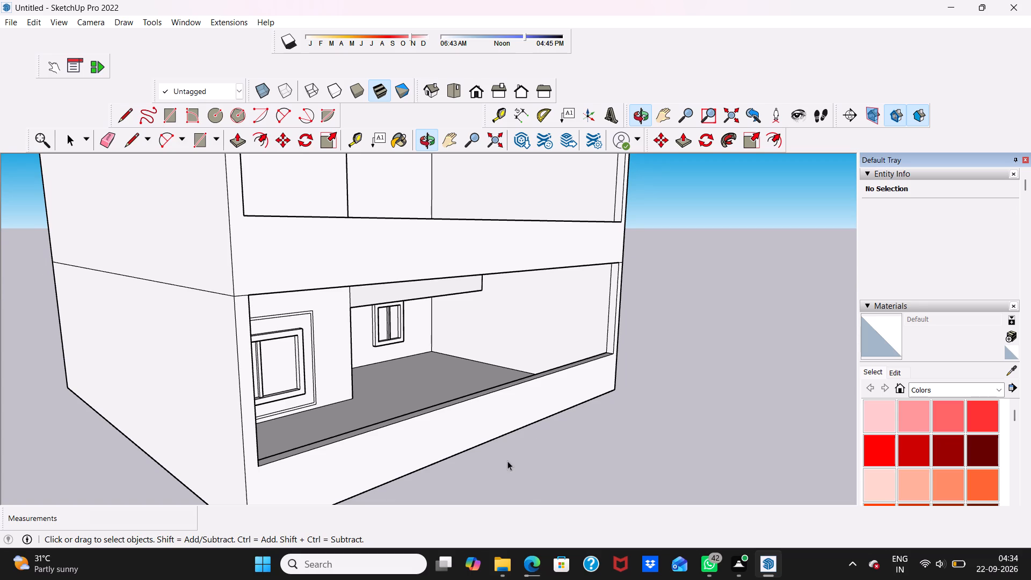
pyautogui.scroll(1, 540, 517)
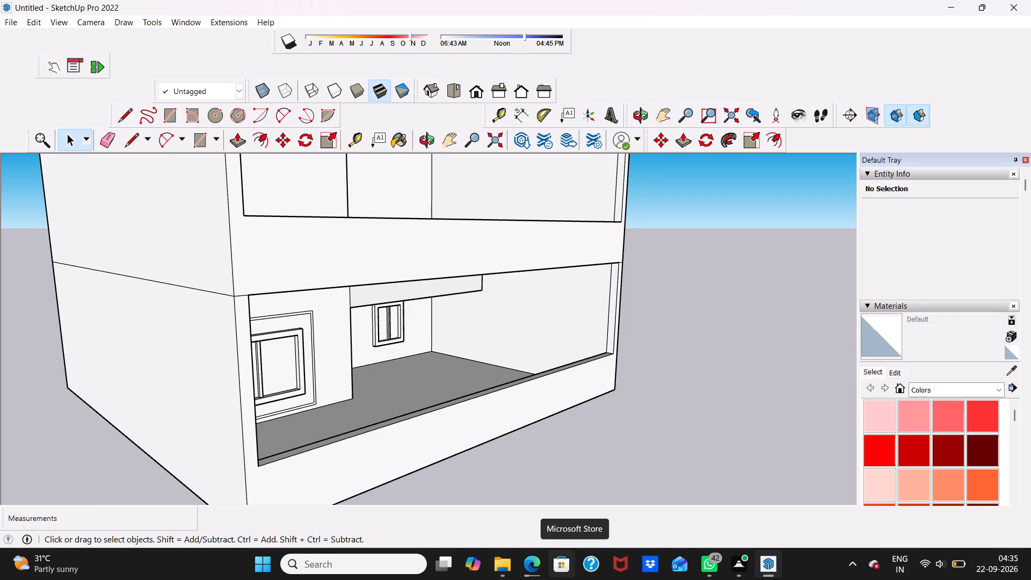
pyautogui.scroll(-3, 165, 523)
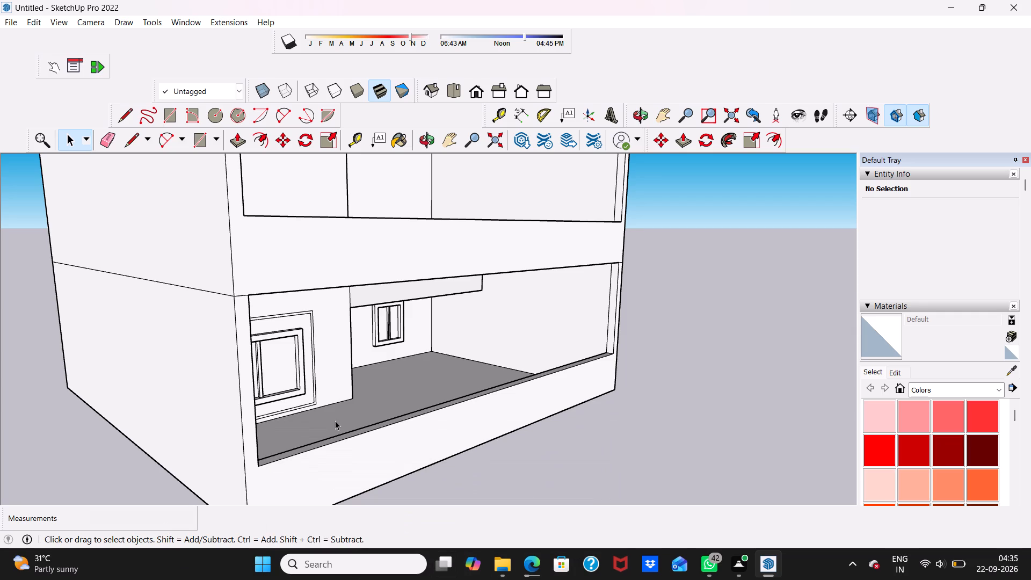
pyautogui.moveTo(362, 393); pyautogui.dragTo(210, 394, button='middle')
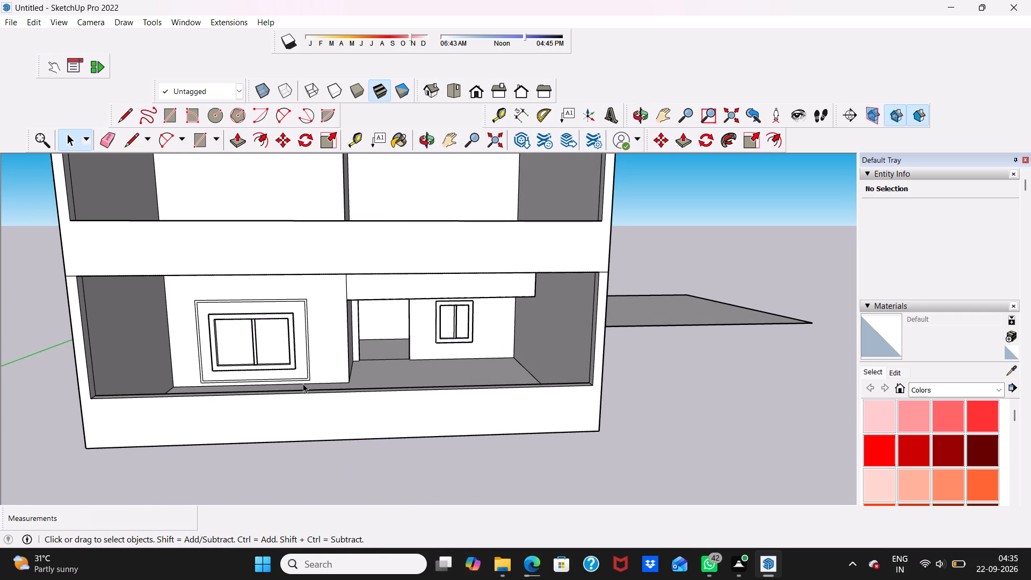
pyautogui.scroll(3, 272, 366)
pyautogui.scroll(-2, 272, 366)
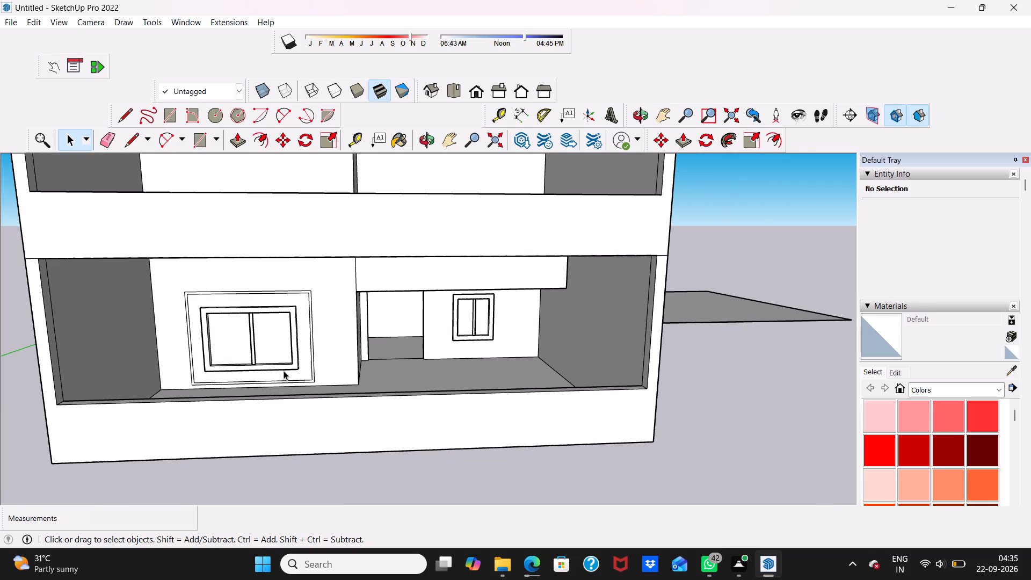
pyautogui.scroll(-2, 300, 347)
# Offset the thin border strip around the large front window outward by about 1' 6".
pyautogui.scroll(11, 239, 308)
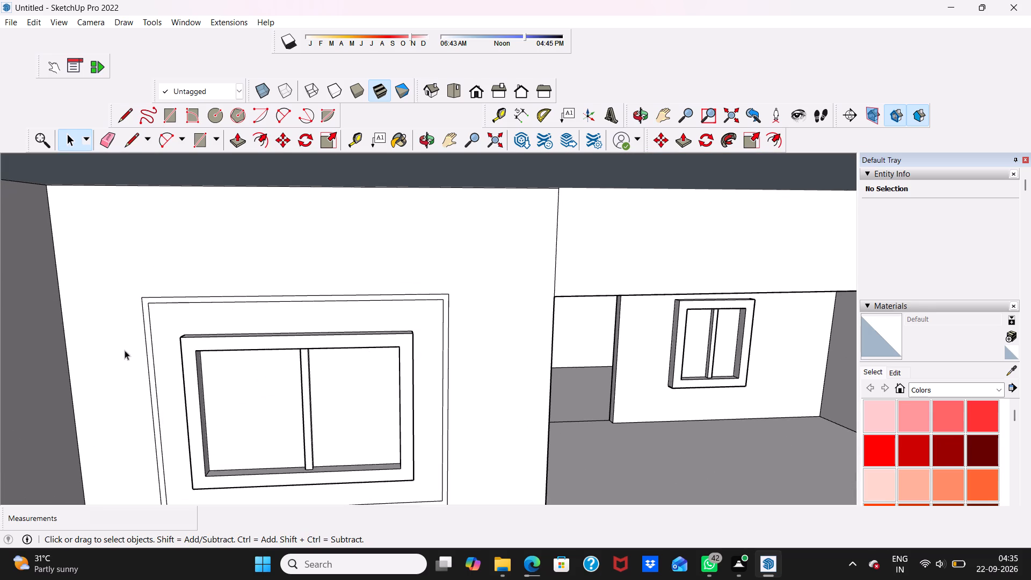
pyautogui.scroll(1, 150, 317)
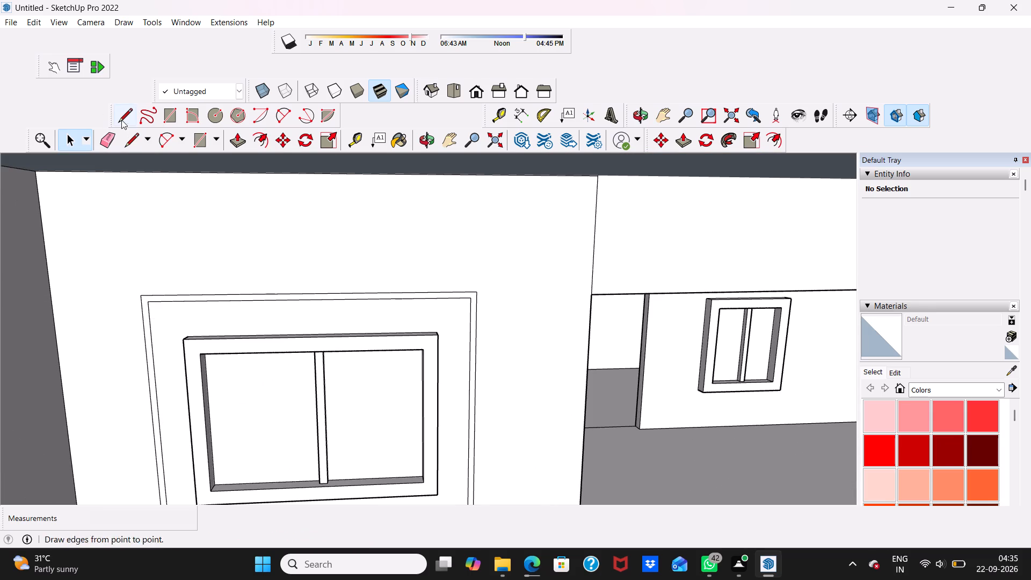
pyautogui.click(258, 137)
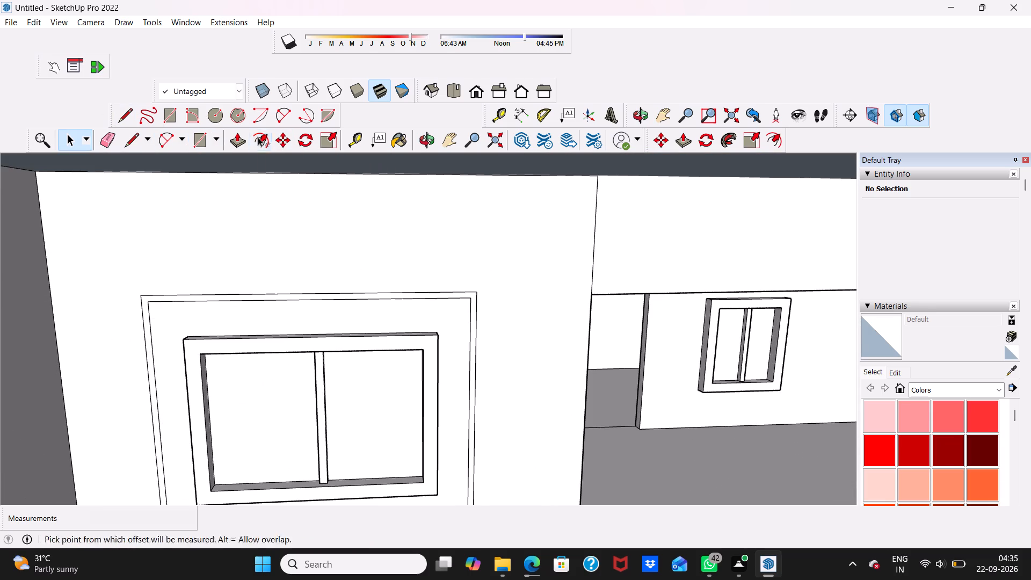
pyautogui.scroll(3, 157, 349)
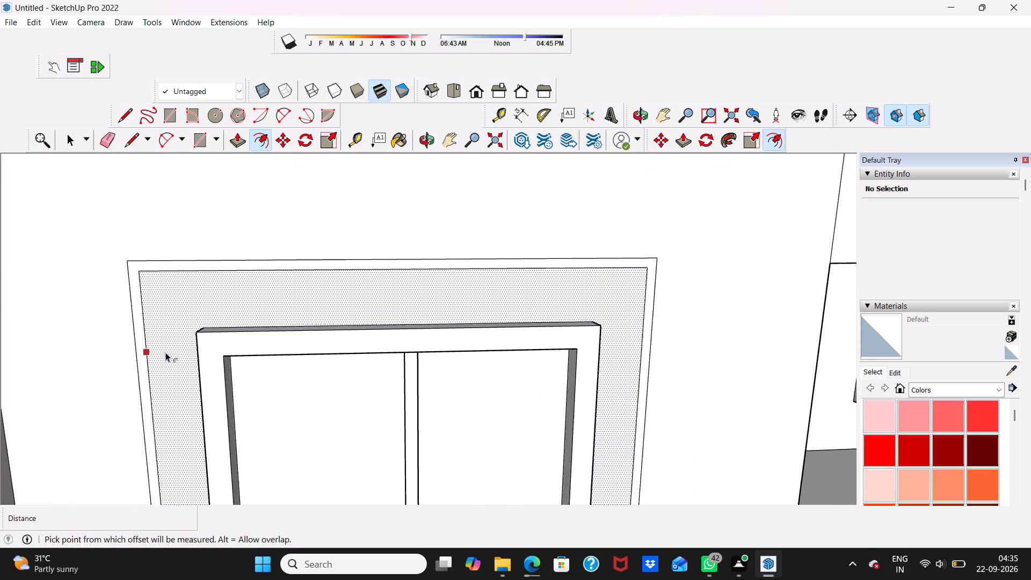
pyautogui.scroll(6, 165, 352)
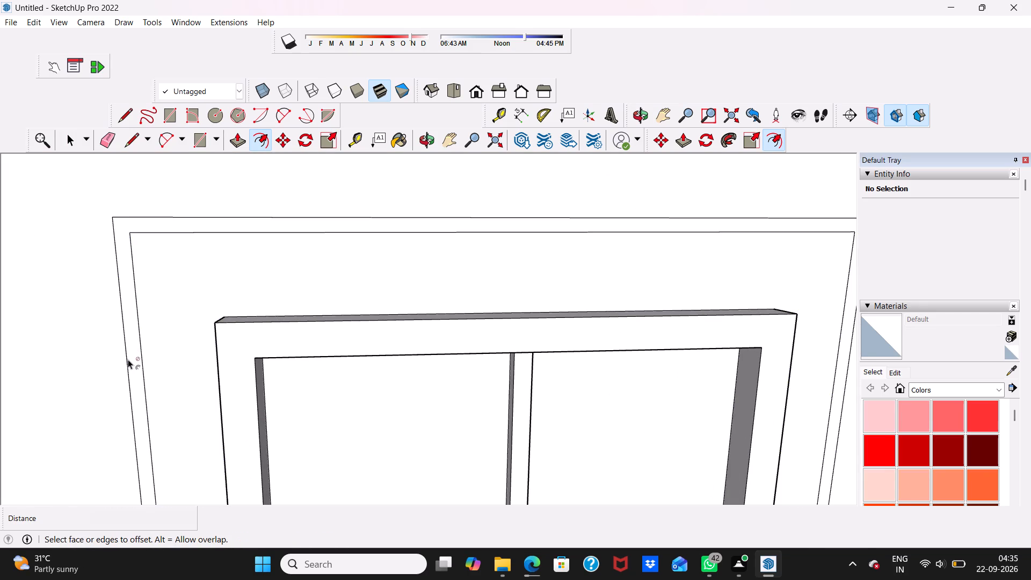
pyautogui.click(133, 362)
pyautogui.scroll(-1, 82, 357)
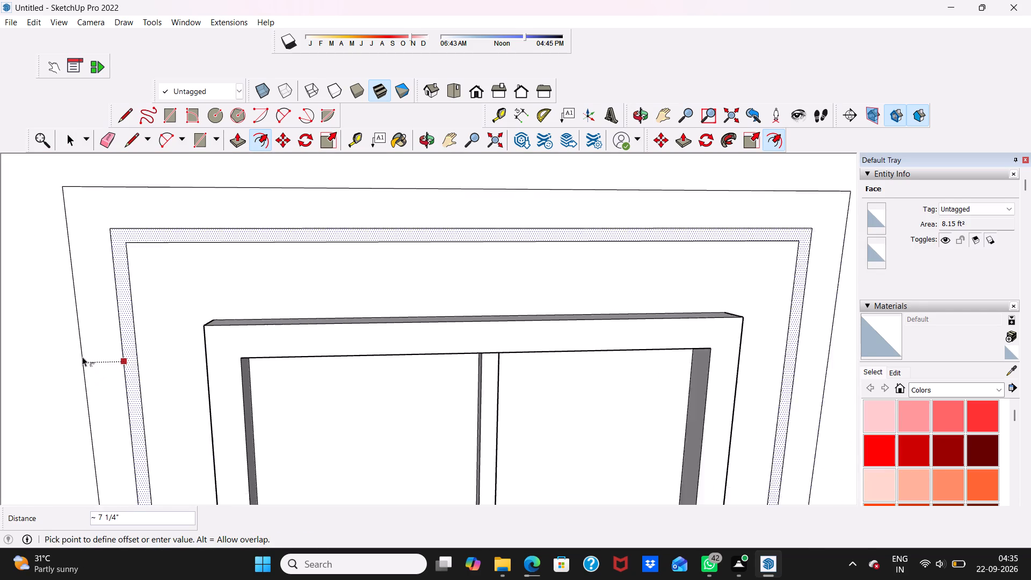
pyautogui.scroll(-6, 82, 357)
pyautogui.scroll(5, 95, 317)
pyautogui.scroll(-9, 100, 279)
pyautogui.scroll(3, 122, 233)
pyautogui.scroll(3, 62, 306)
pyautogui.scroll(-6, 40, 302)
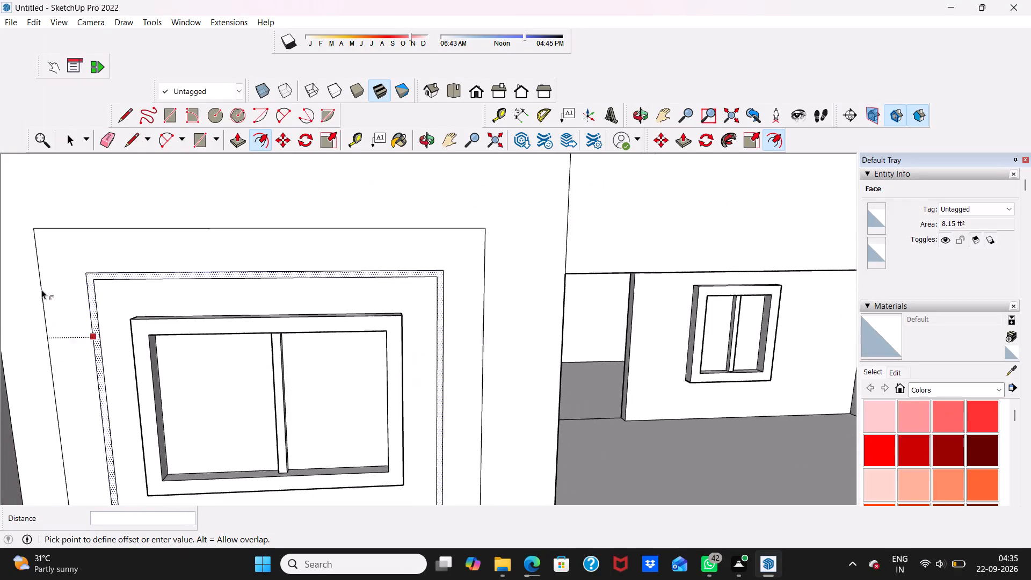
pyautogui.scroll(-1, 41, 289)
pyautogui.scroll(5, 46, 280)
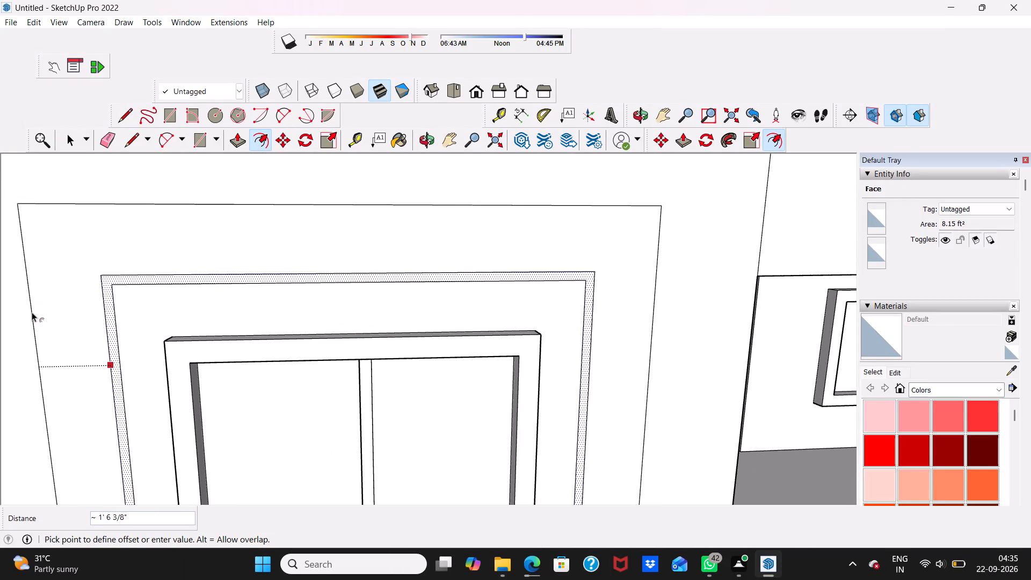
pyautogui.click(32, 312)
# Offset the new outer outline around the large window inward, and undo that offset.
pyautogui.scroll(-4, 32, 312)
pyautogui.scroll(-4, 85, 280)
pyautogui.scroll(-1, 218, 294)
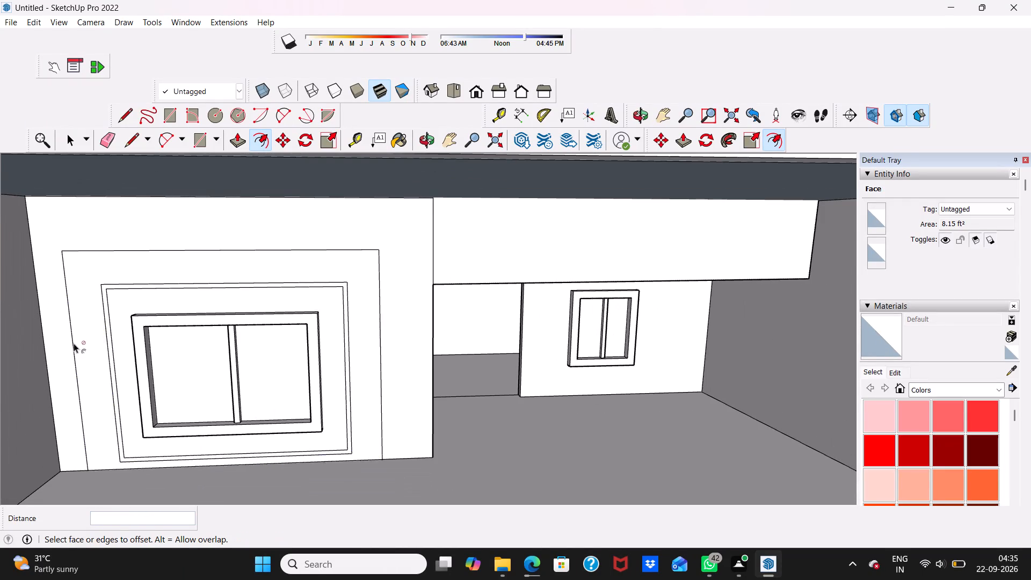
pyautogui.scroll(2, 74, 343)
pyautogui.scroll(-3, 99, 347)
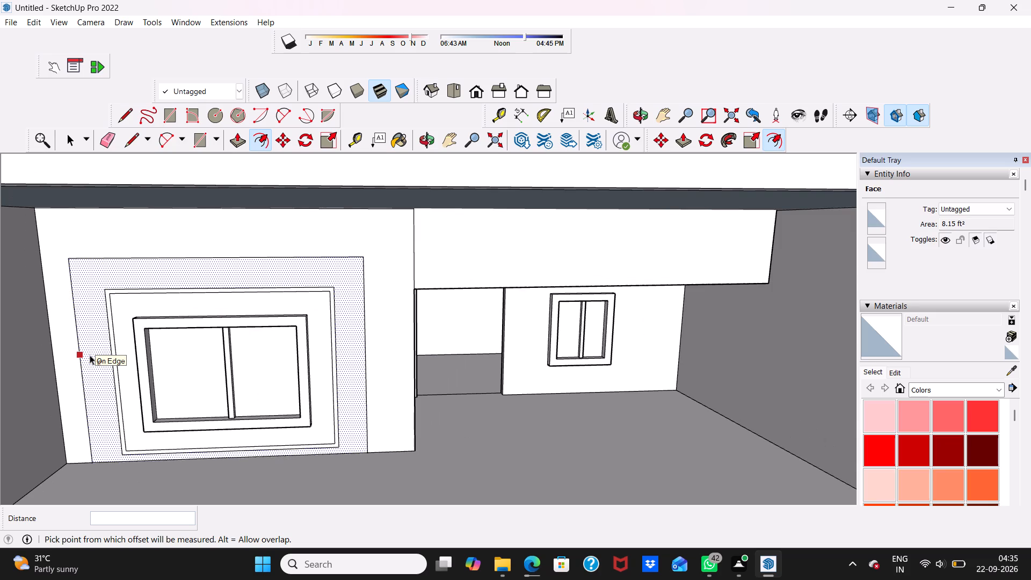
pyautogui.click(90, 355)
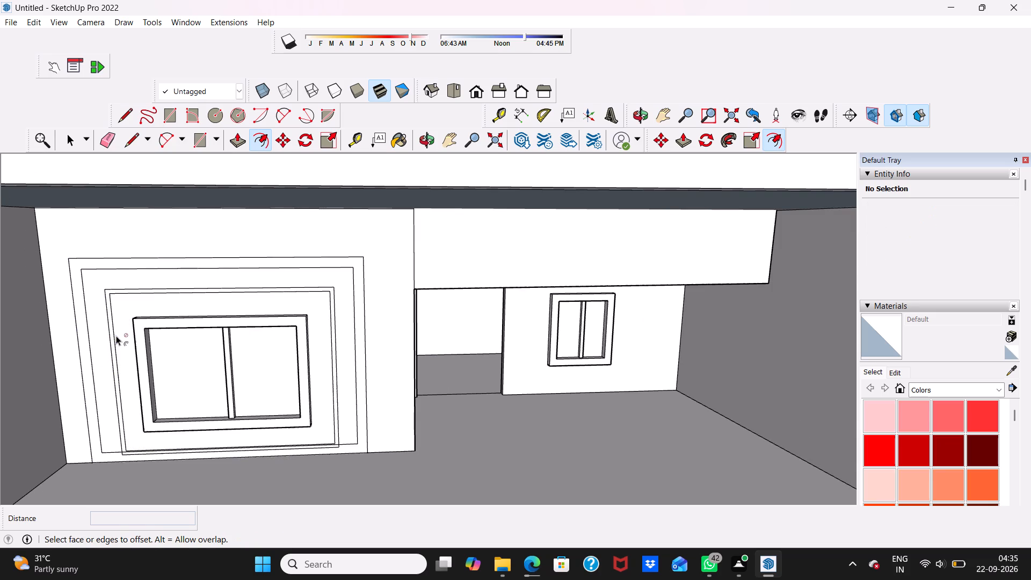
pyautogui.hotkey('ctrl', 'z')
# Offset the large window's new outer outline inward by about 2 1/2" to form a thin outer border.
pyautogui.scroll(3, 69, 321)
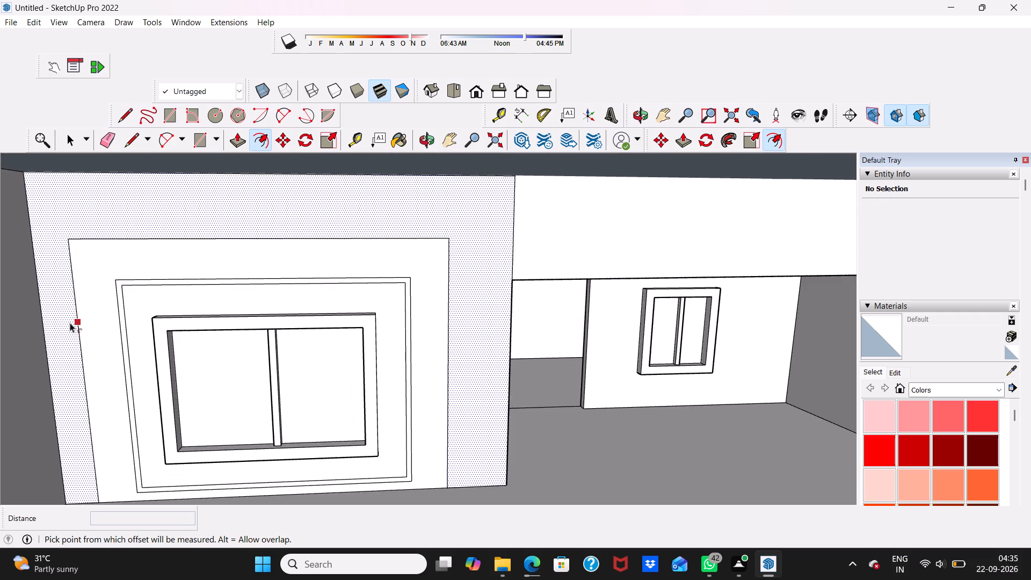
pyautogui.scroll(7, 70, 323)
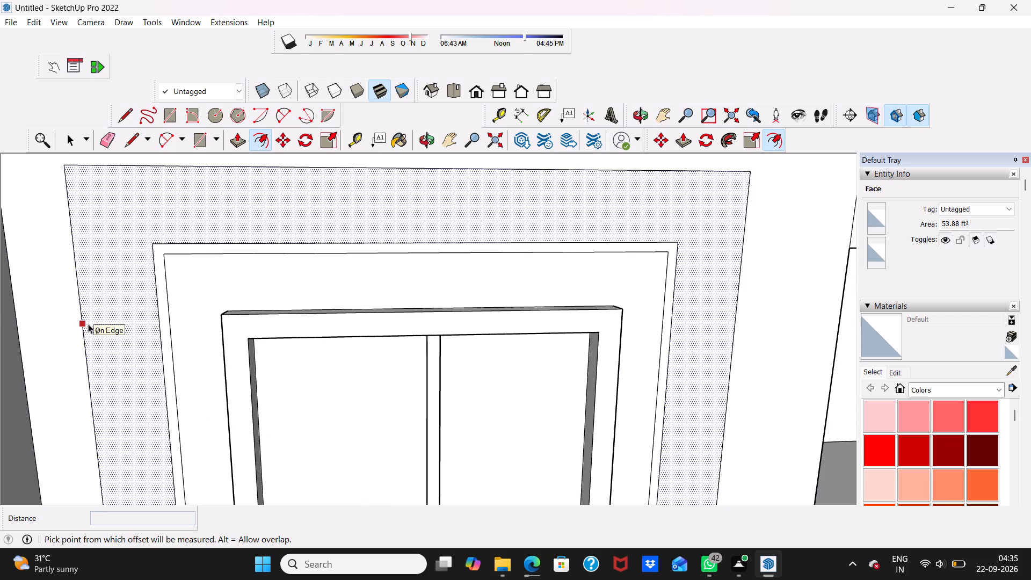
pyautogui.click(88, 324)
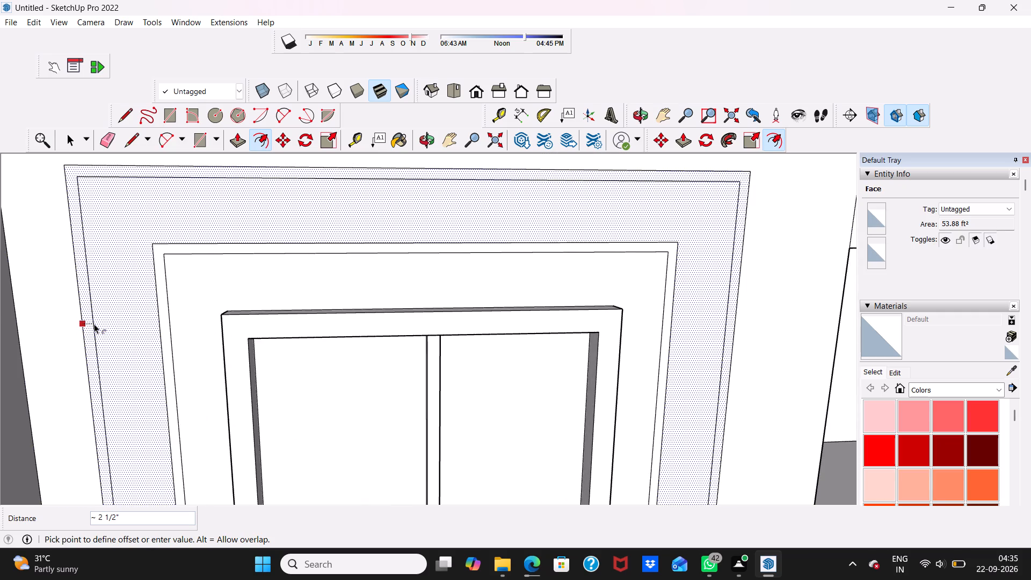
pyautogui.click(94, 324)
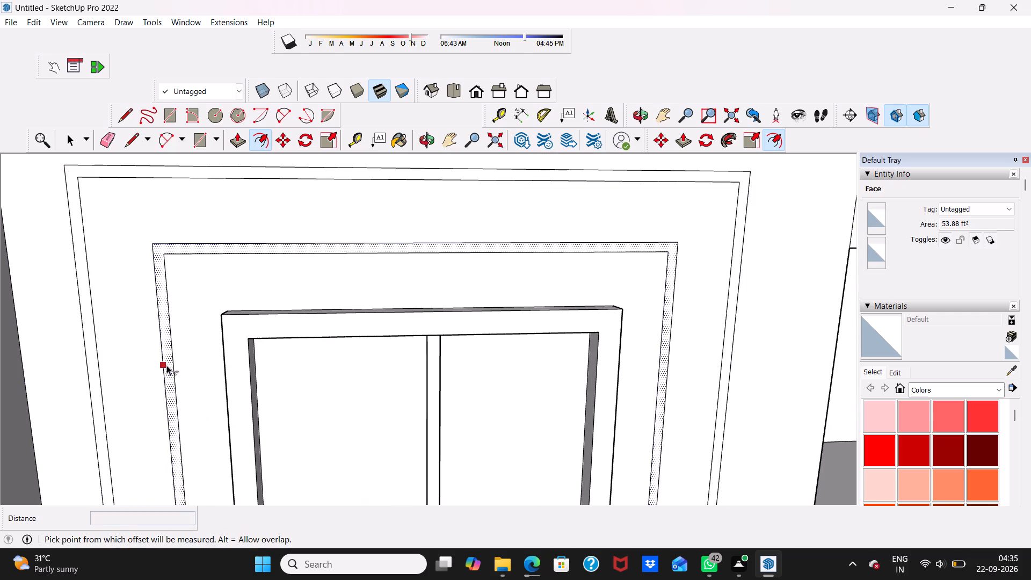
pyautogui.press('space')
# Erase the paired left and top edges of the old inner border around the large window.
pyautogui.scroll(-1, 171, 374)
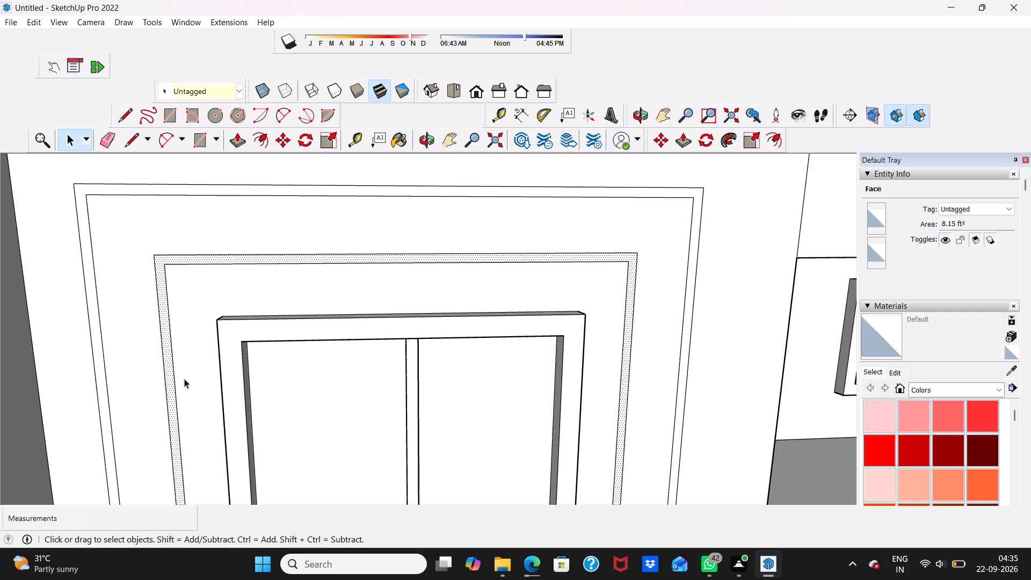
pyautogui.scroll(-9, 192, 380)
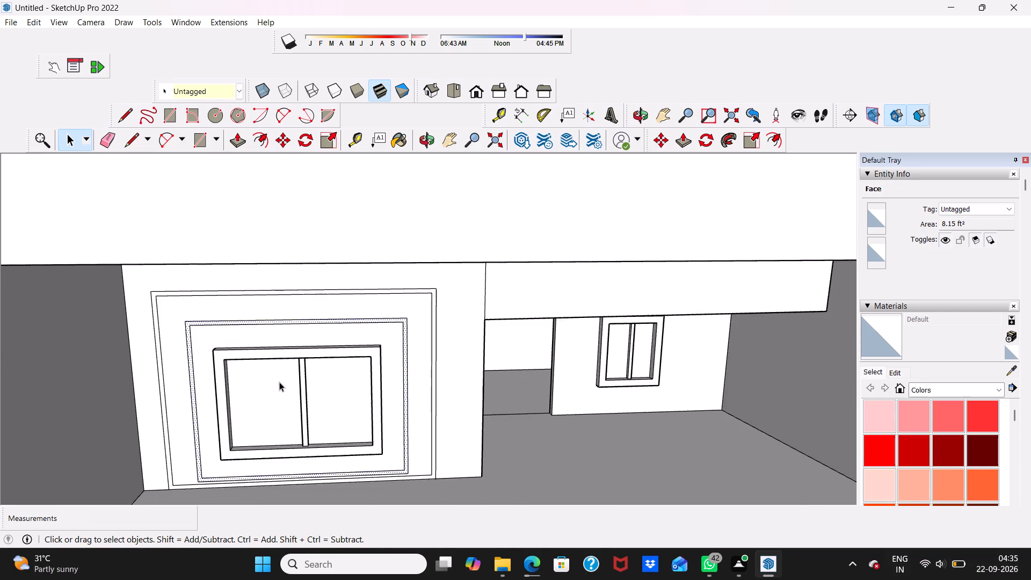
pyautogui.scroll(-3, 280, 380)
pyautogui.scroll(4, 237, 430)
pyautogui.scroll(-1, 237, 430)
pyautogui.scroll(3, 222, 438)
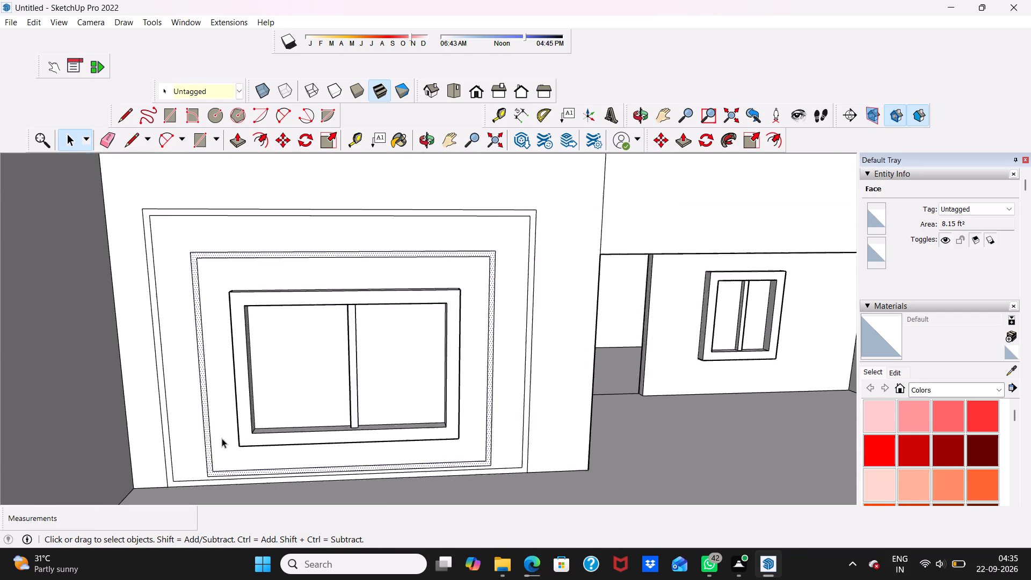
pyautogui.scroll(1, 222, 438)
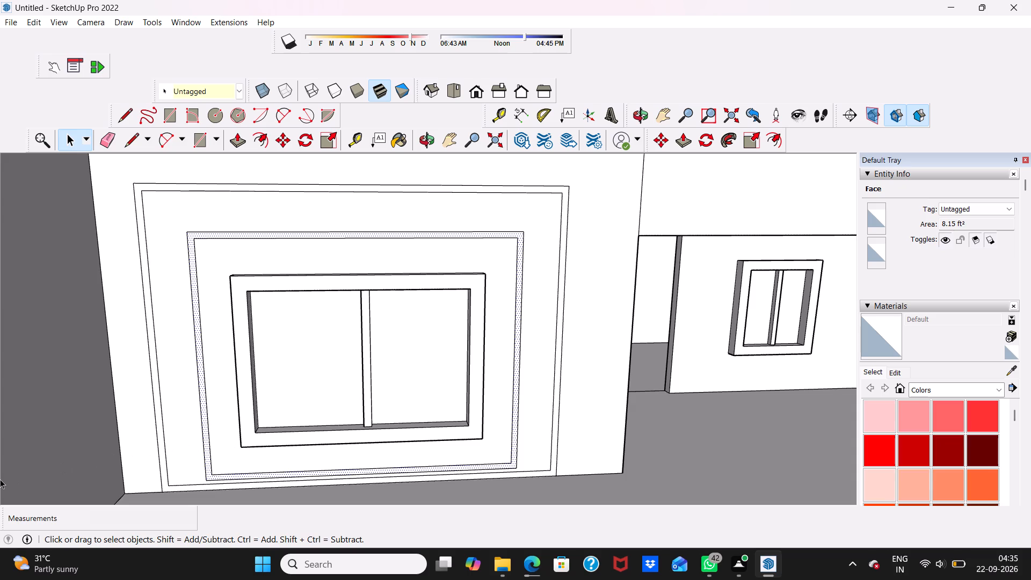
pyautogui.scroll(-3, 0, 479)
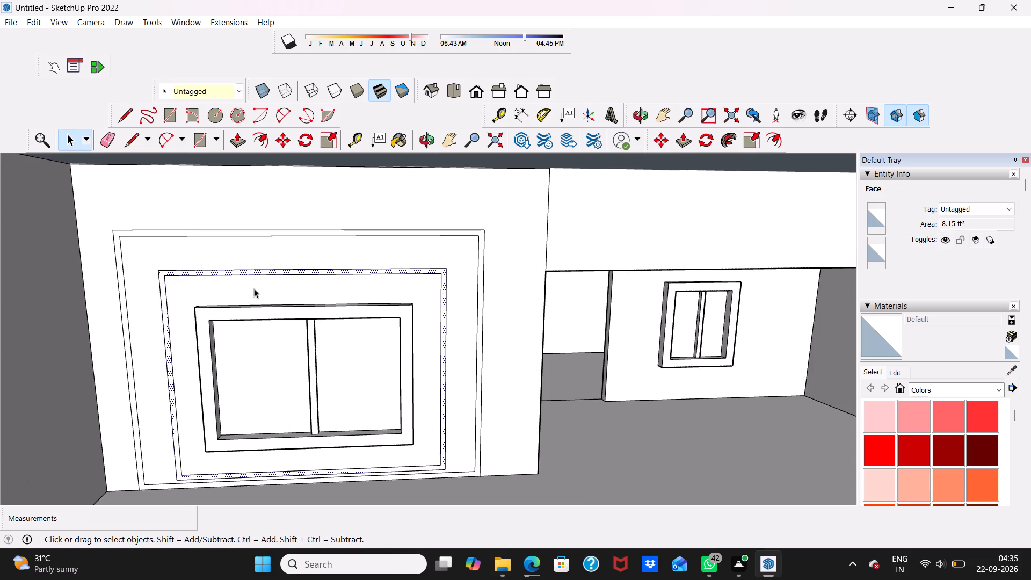
pyautogui.click(104, 136)
pyautogui.click(165, 281)
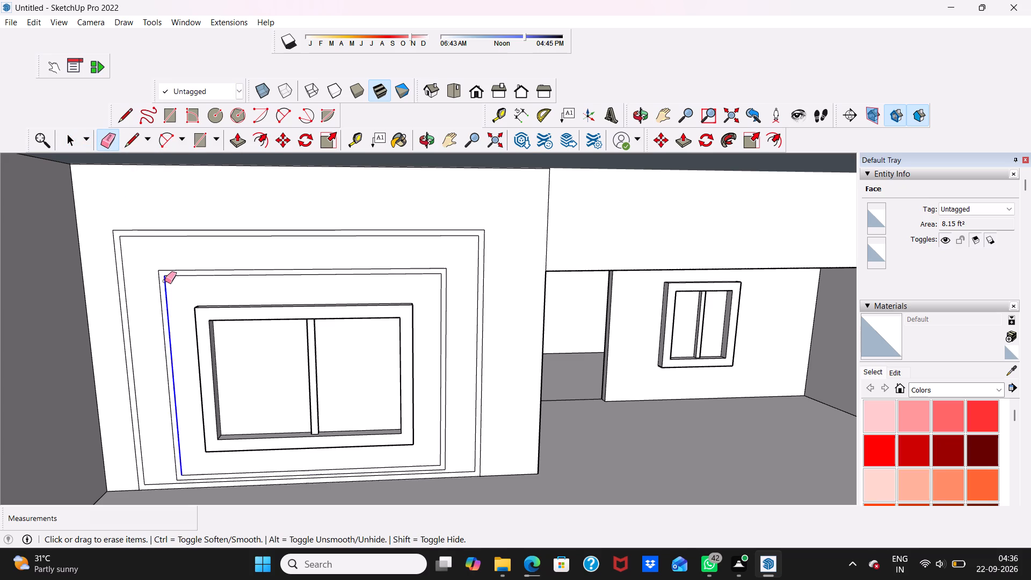
pyautogui.click(161, 284)
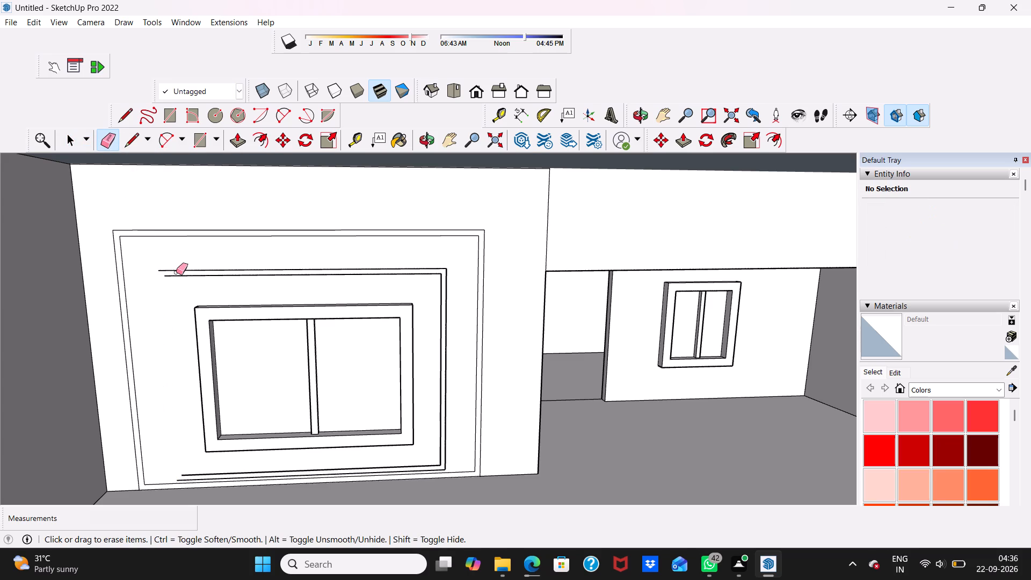
pyautogui.click(176, 272)
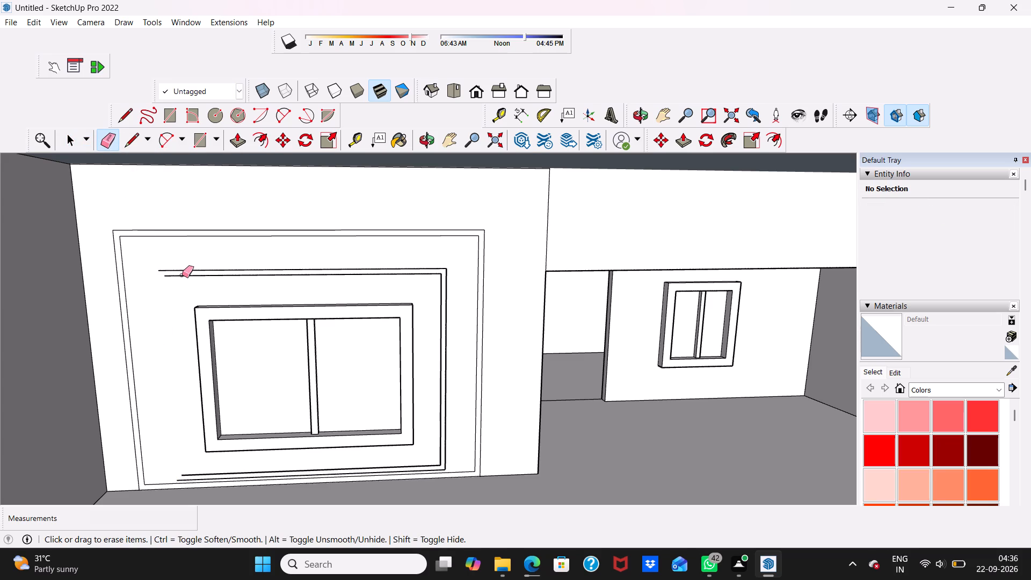
pyautogui.click(182, 275)
pyautogui.click(181, 270)
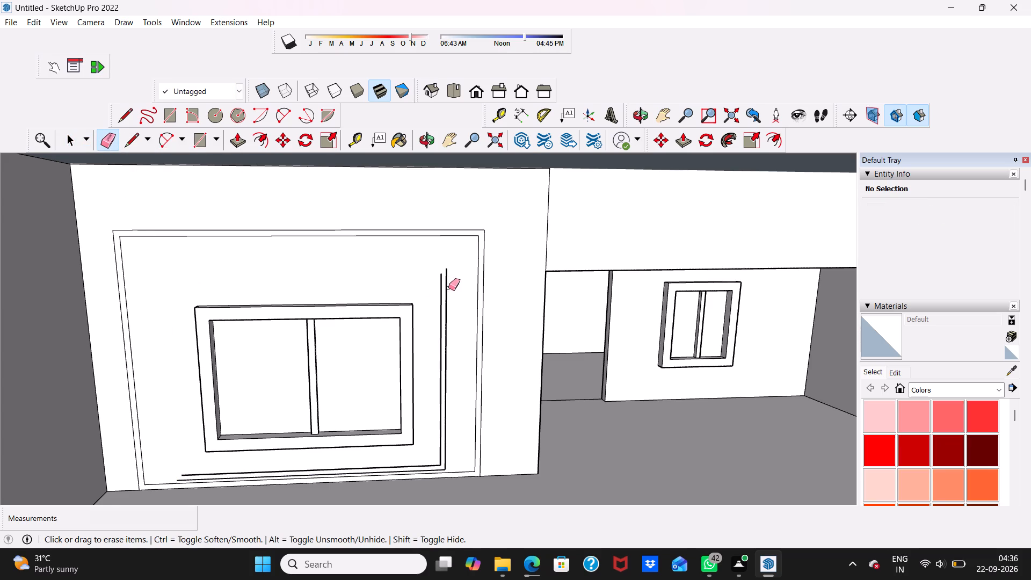
# Erase the paired right vertical edges of the old inner border beside the large window.
pyautogui.scroll(-3, 448, 288)
pyautogui.scroll(4, 461, 299)
pyautogui.click(437, 299)
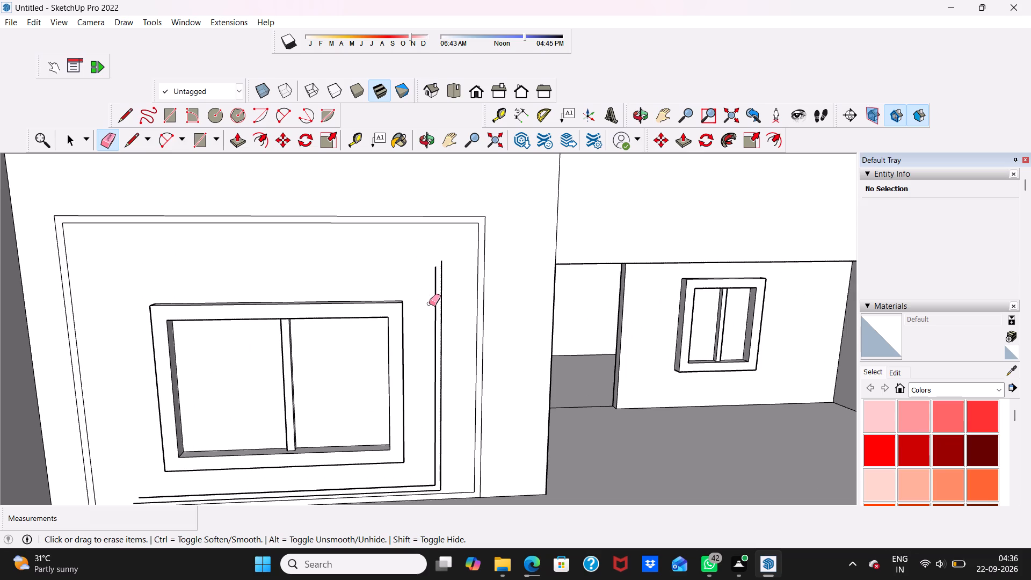
pyautogui.scroll(-3, 437, 306)
pyautogui.scroll(3, 441, 312)
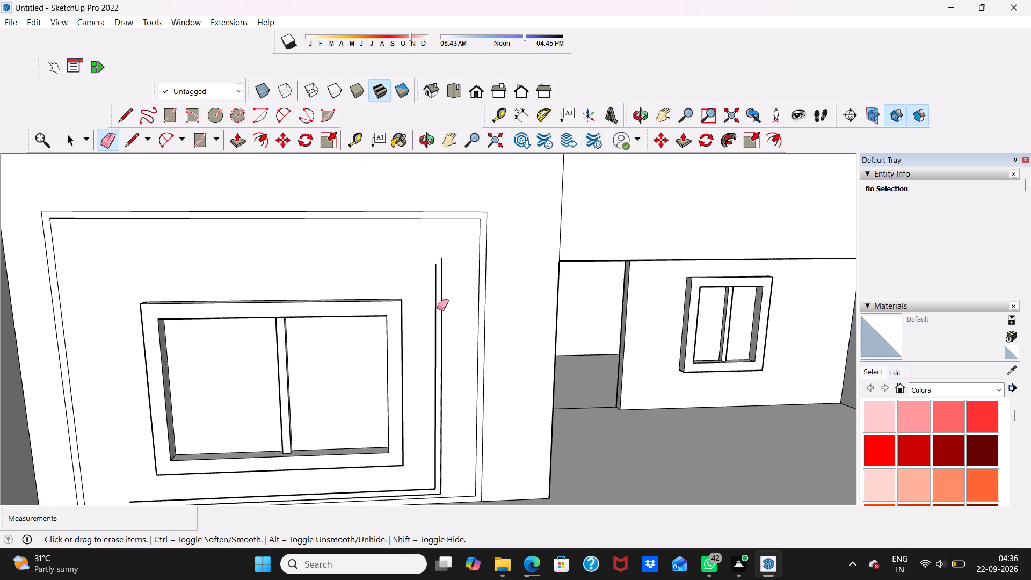
pyautogui.click(442, 290)
pyautogui.click(435, 295)
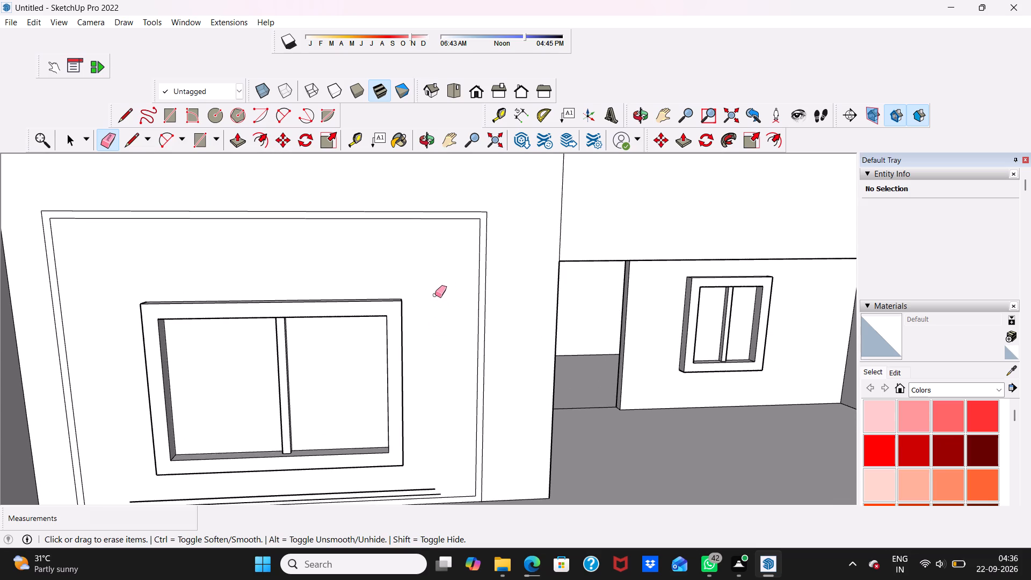
# Erase the two remaining horizontal edges of the old inner border below the large window.
pyautogui.scroll(-6, 409, 417)
pyautogui.moveTo(342, 468); pyautogui.dragTo(356, 408, button='middle')
pyautogui.moveTo(325, 366); pyautogui.dragTo(297, 434, button='middle')
pyautogui.scroll(5, 297, 434)
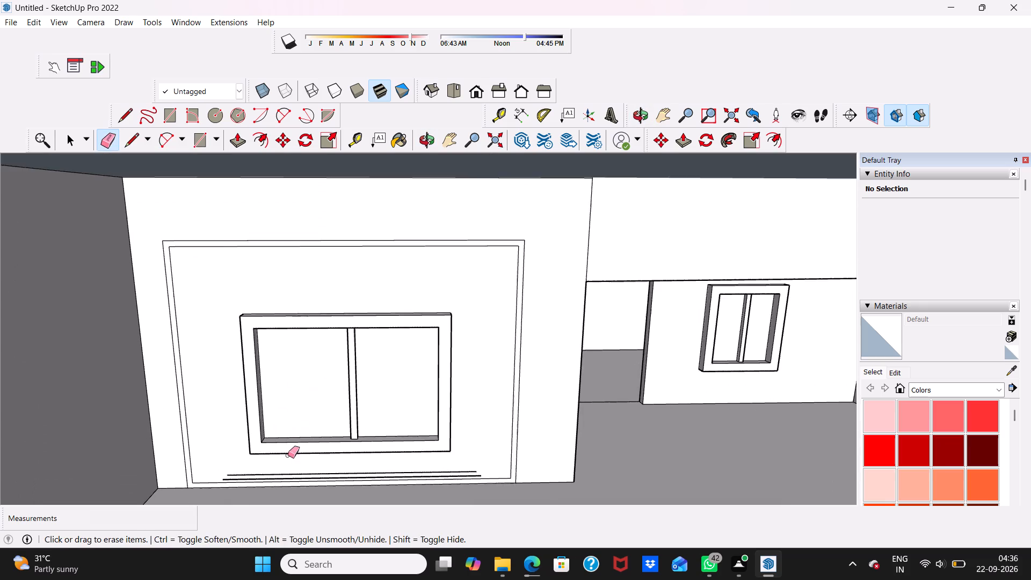
pyautogui.scroll(4, 288, 455)
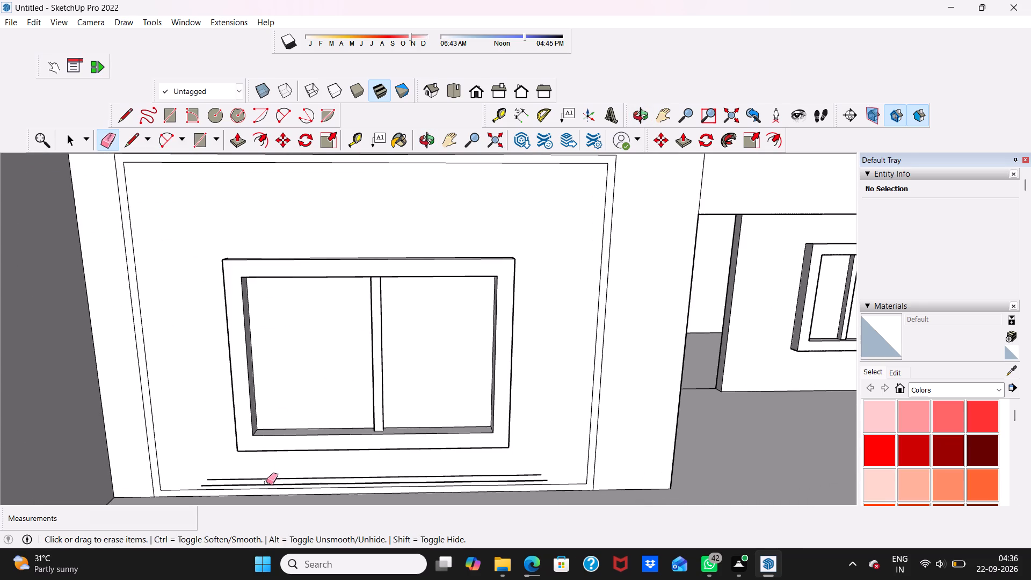
pyautogui.click(265, 477)
pyautogui.scroll(2, 263, 486)
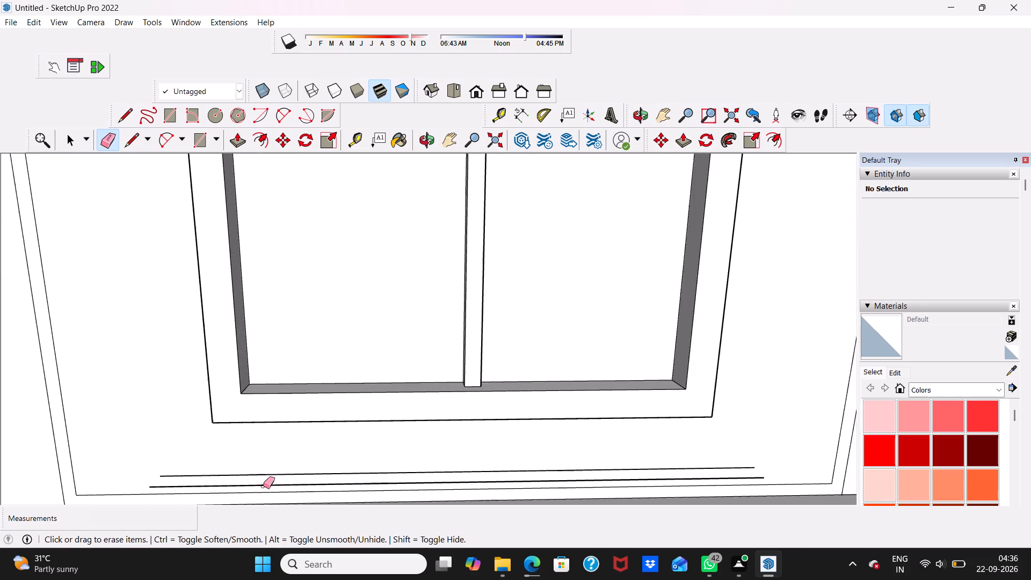
pyautogui.scroll(4, 263, 486)
pyautogui.scroll(-1, 263, 486)
pyautogui.scroll(4, 263, 486)
pyautogui.click(263, 486)
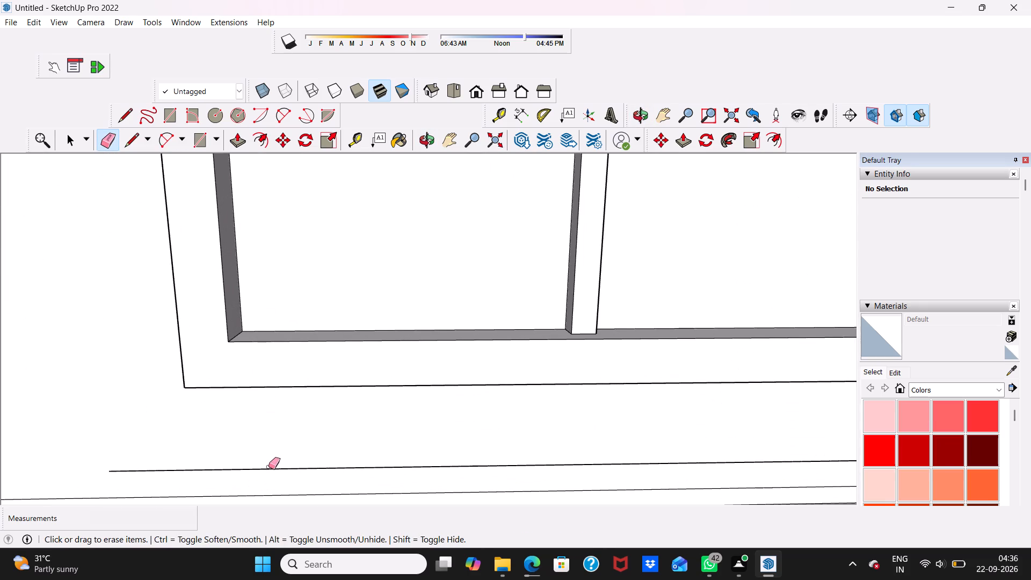
pyautogui.click(270, 472)
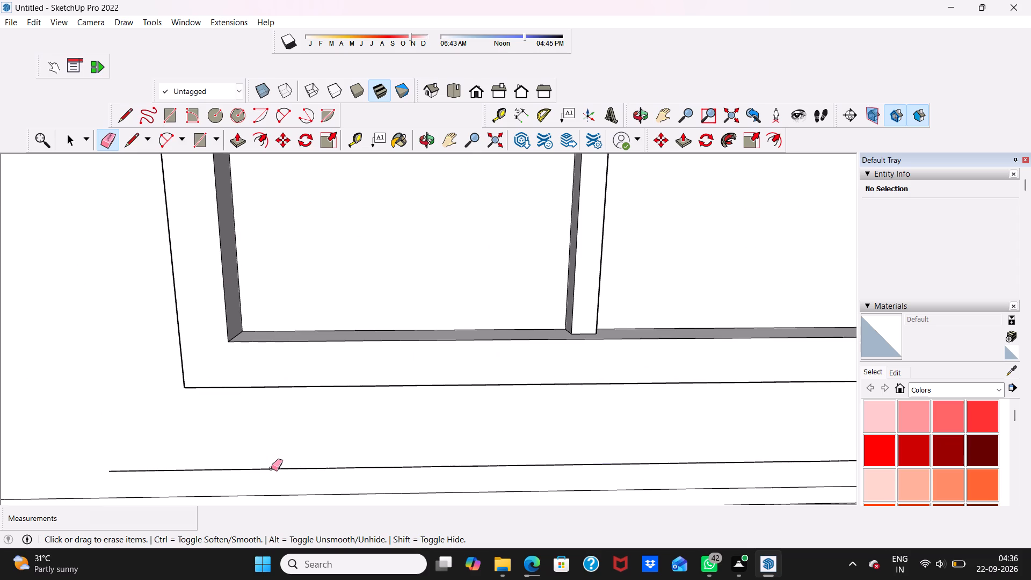
pyautogui.click(271, 468)
pyautogui.scroll(-16, 271, 468)
pyautogui.scroll(-1, 442, 451)
pyautogui.moveTo(442, 451); pyautogui.dragTo(424, 404, button='middle')
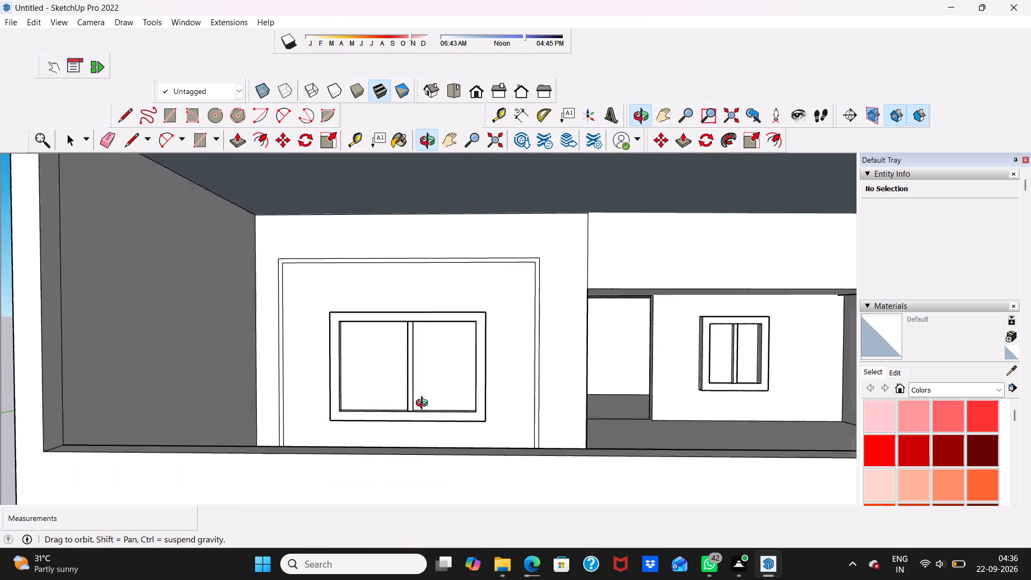
pyautogui.moveTo(424, 404); pyautogui.dragTo(411, 415, button='middle')
pyautogui.press('space')
# Erase the front face edges and the outer top edge of the large window's raised frame.
pyautogui.scroll(4, 412, 402)
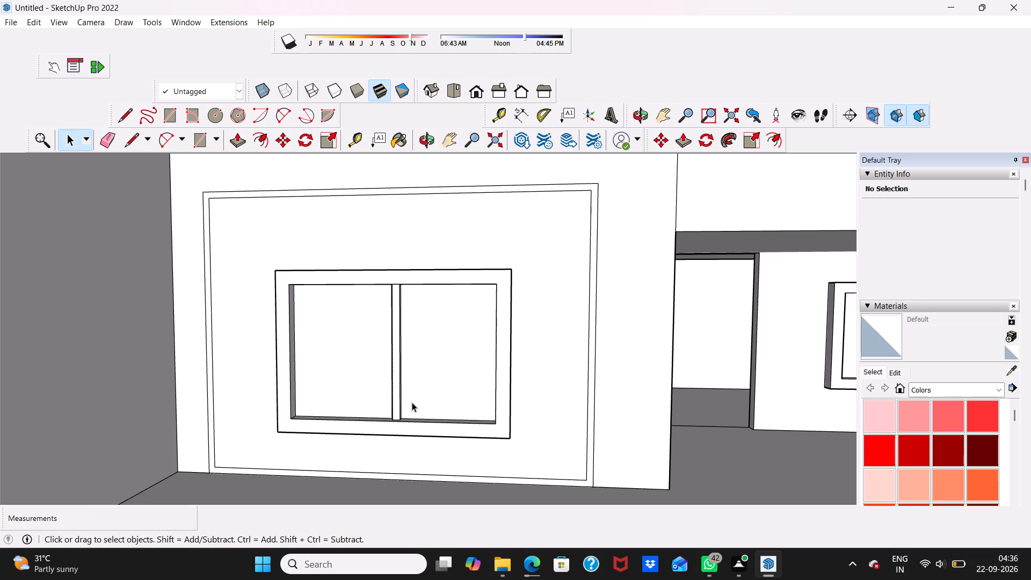
pyautogui.click(108, 133)
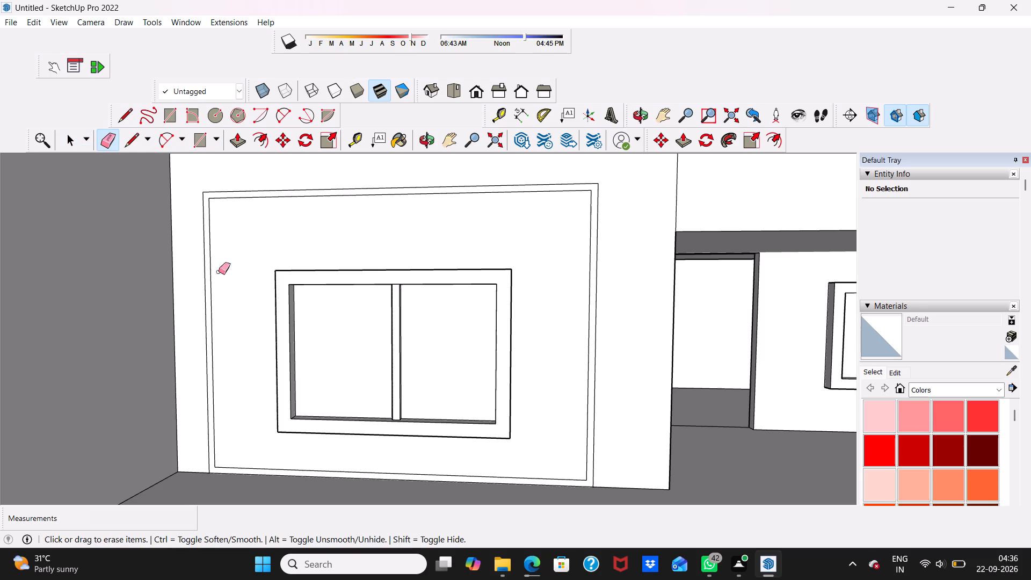
pyautogui.click(306, 280)
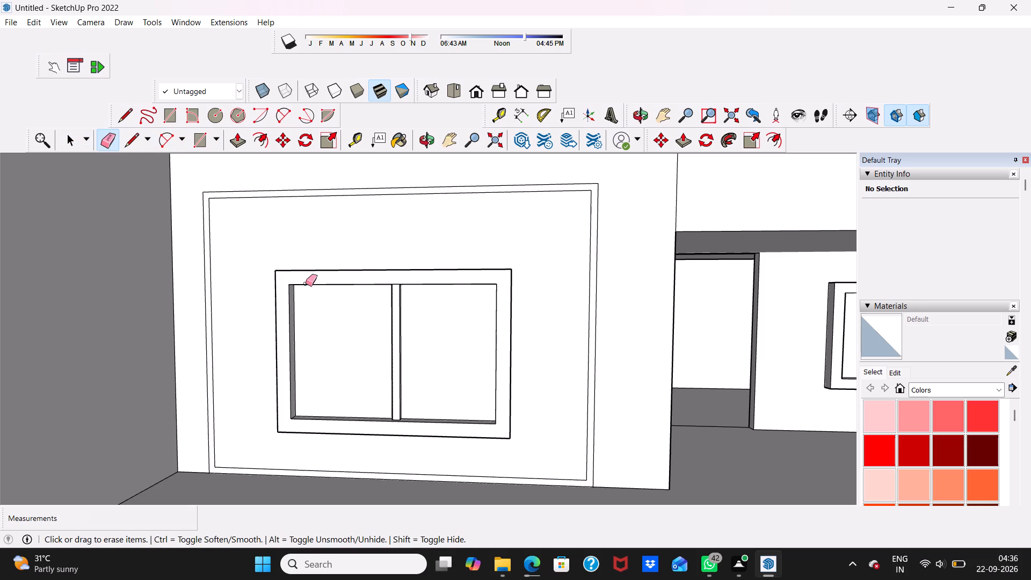
pyautogui.click(306, 285)
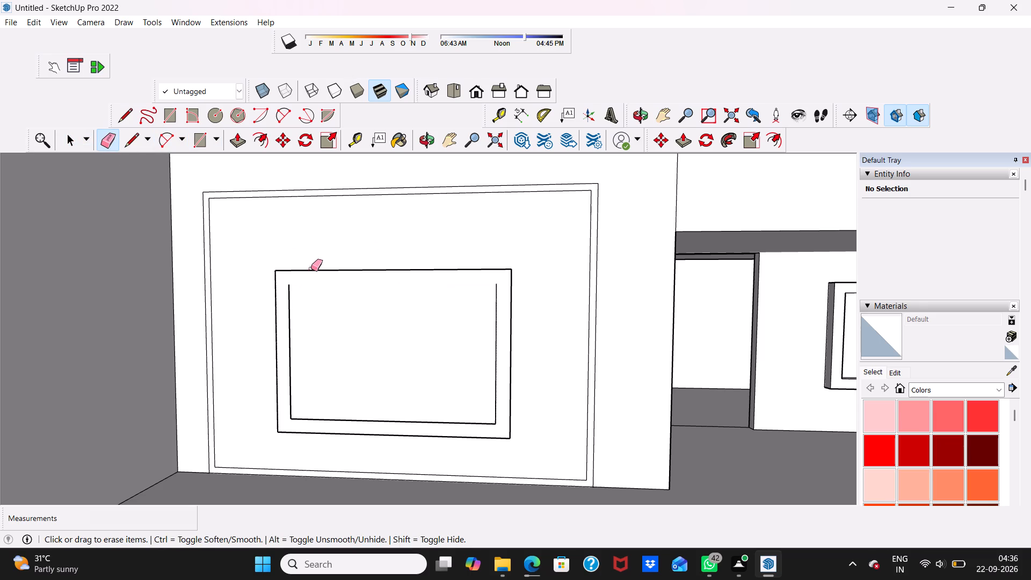
pyautogui.click(313, 266)
pyautogui.click(311, 269)
pyautogui.click(281, 301)
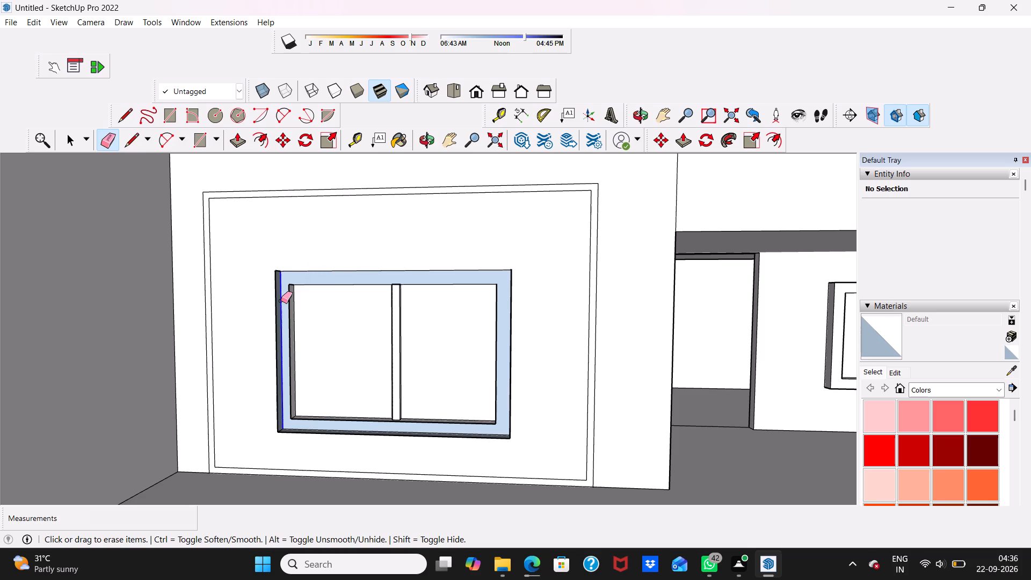
pyautogui.click(296, 326)
pyautogui.click(297, 325)
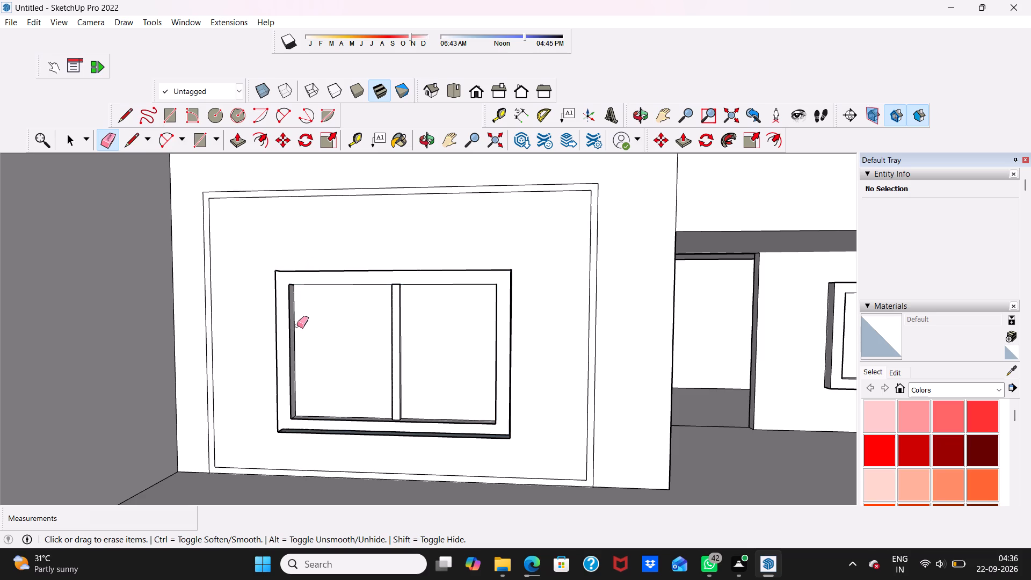
pyautogui.click(297, 327)
pyautogui.scroll(4, 301, 309)
pyautogui.scroll(1, 300, 256)
pyautogui.click(300, 256)
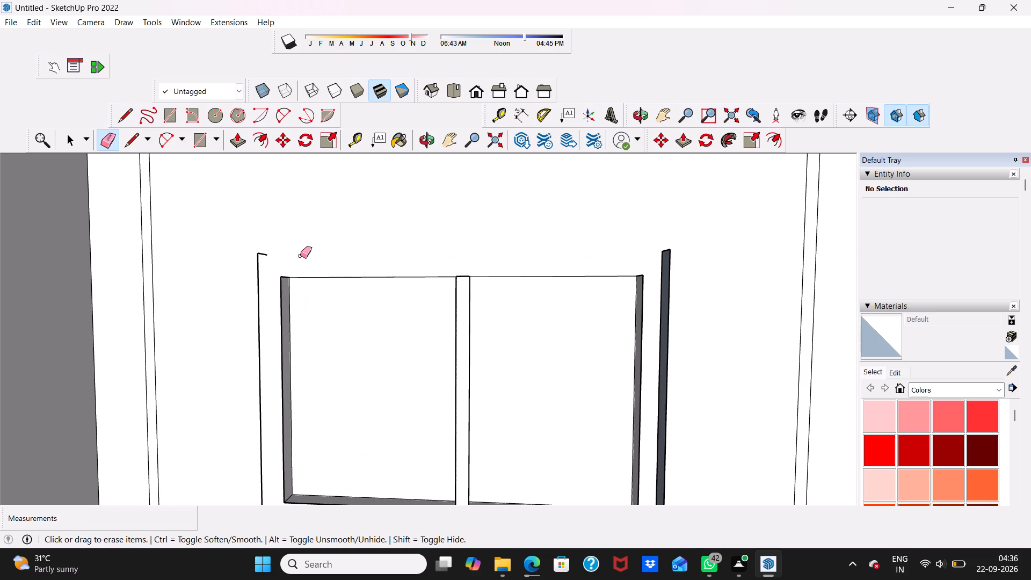
# Erase the left jamb edges and the top edge of the large window's left pane.
pyautogui.click(283, 292)
pyautogui.click(287, 292)
pyautogui.scroll(4, 288, 291)
pyautogui.click(562, 289)
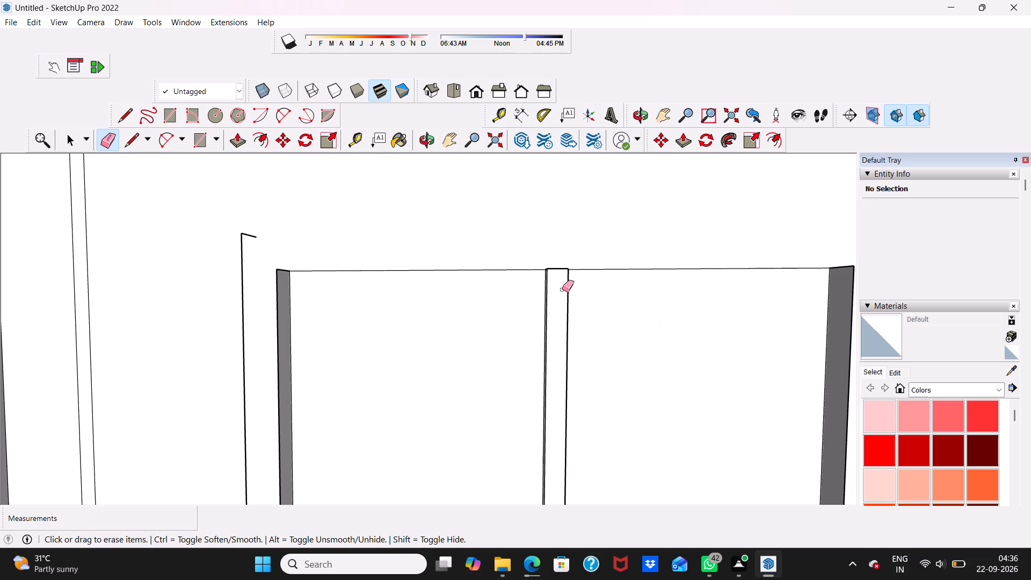
pyautogui.doubleClick(556, 270)
pyautogui.scroll(4, 446, 299)
pyautogui.scroll(3, 157, 279)
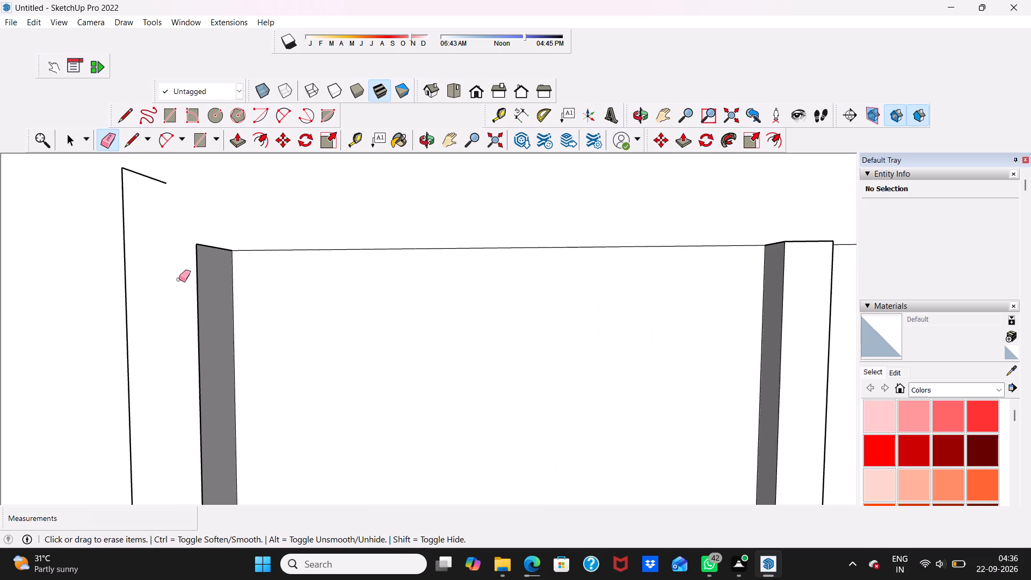
pyautogui.click(195, 288)
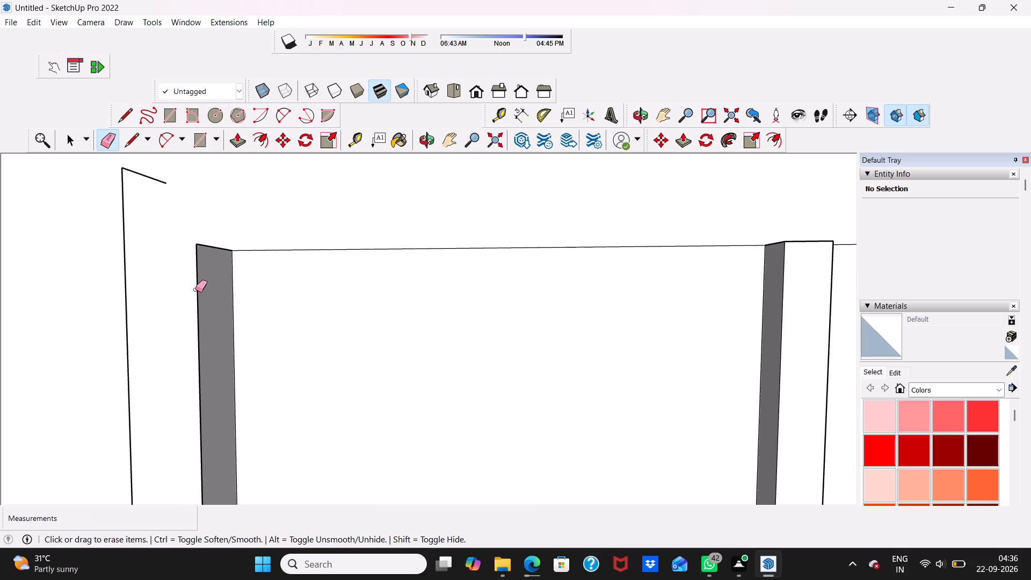
pyautogui.click(199, 287)
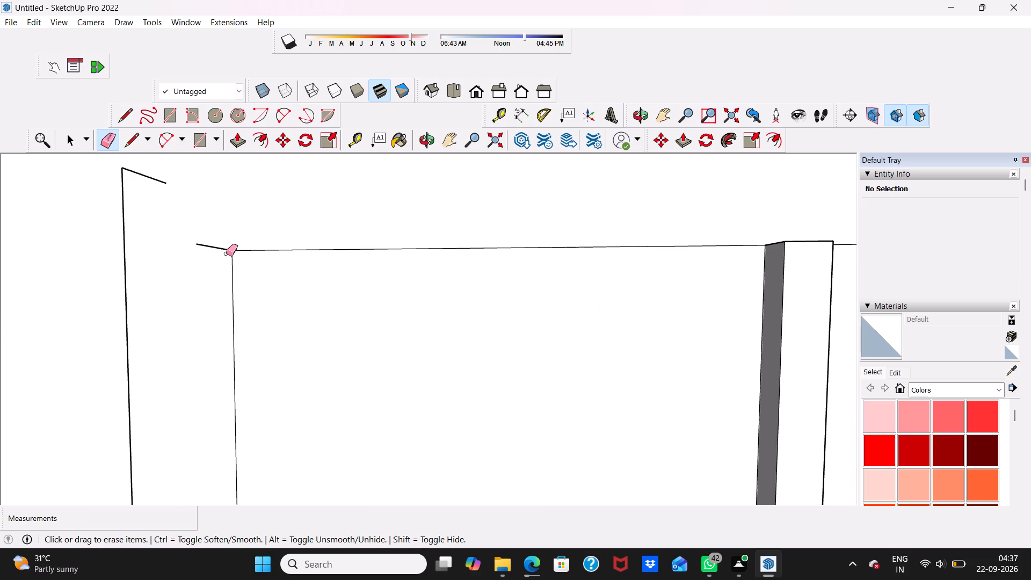
pyautogui.click(226, 253)
pyautogui.click(226, 250)
pyautogui.click(261, 251)
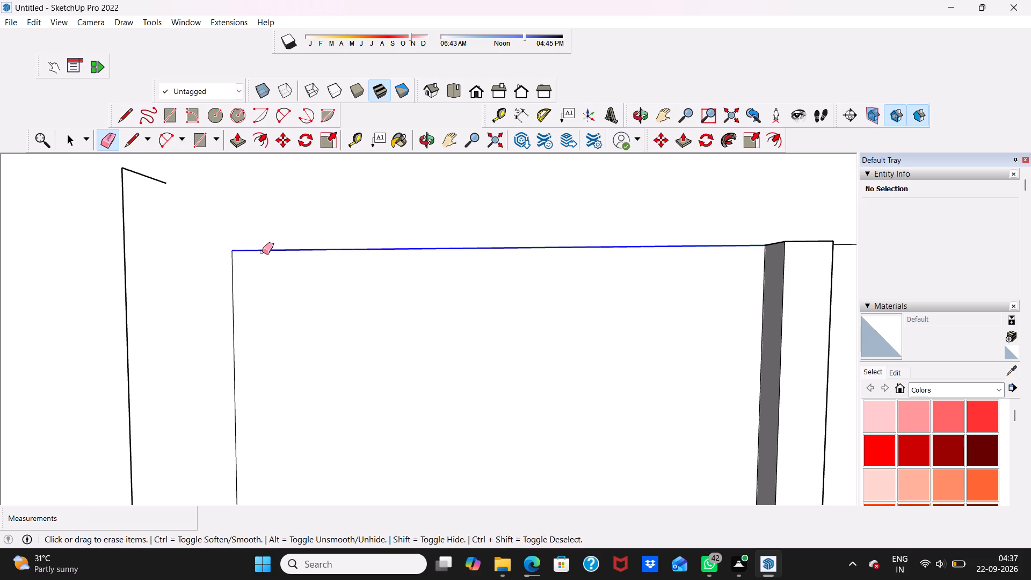
pyautogui.click(228, 303)
pyautogui.click(234, 300)
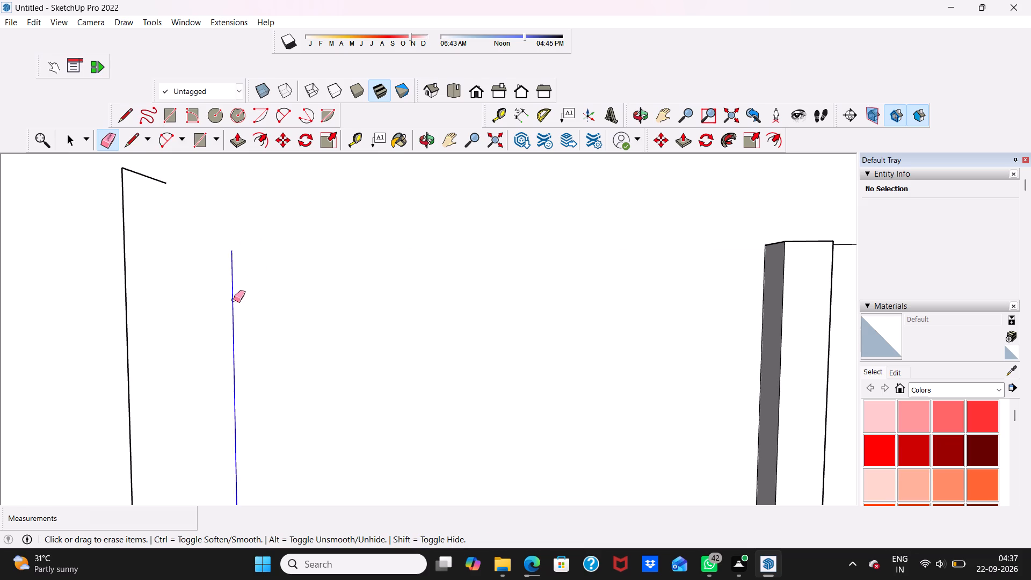
# Erase the frame's remaining outer left vertical edge and the short edge at its upper corner.
pyautogui.click(121, 282)
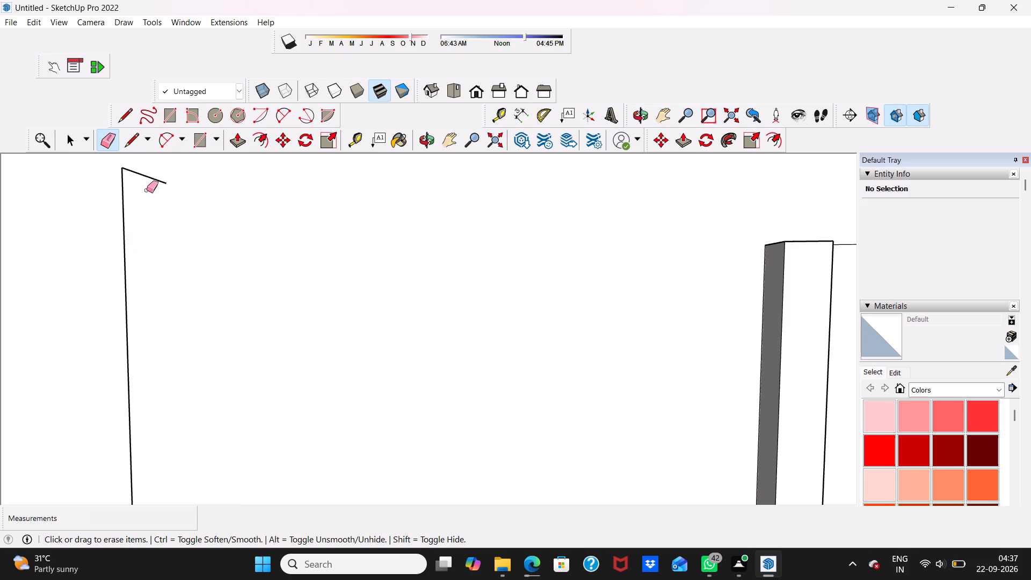
pyautogui.click(148, 178)
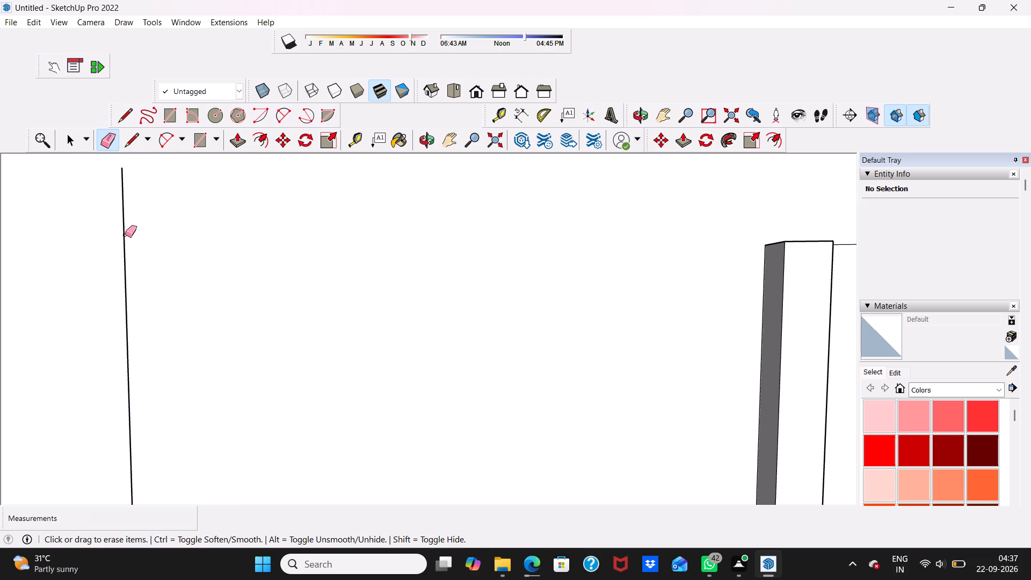
pyautogui.click(125, 235)
# Erase the vertical edges of the outer frame and inner jamb along the large window's right side.
pyautogui.scroll(-15, 125, 235)
pyautogui.scroll(3, 589, 305)
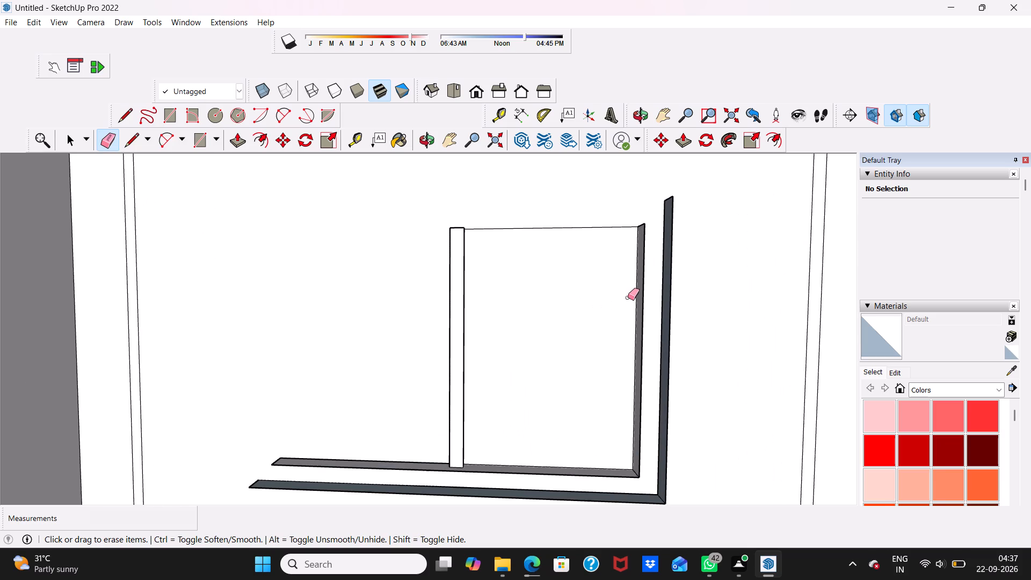
pyautogui.click(641, 292)
pyautogui.click(645, 291)
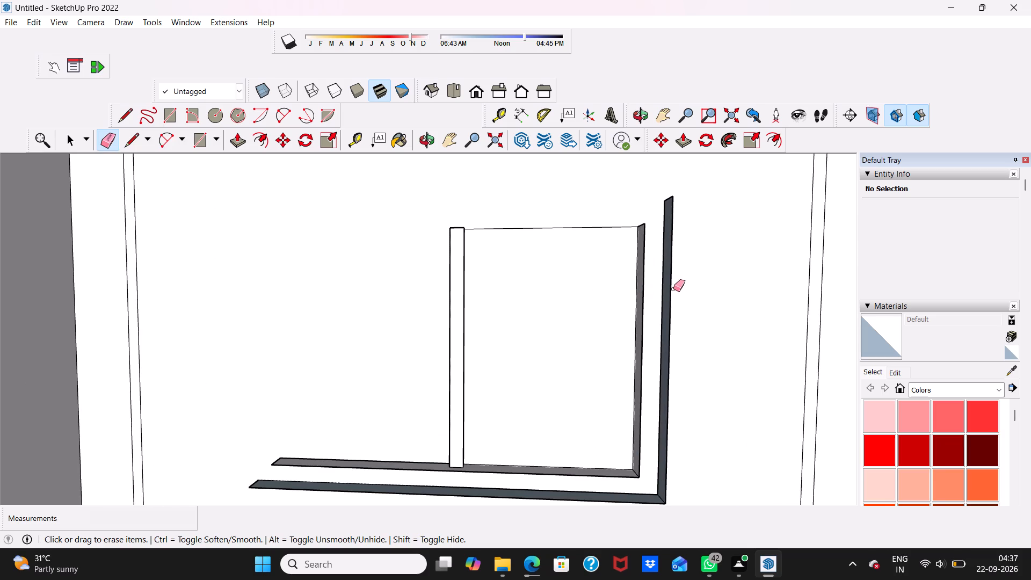
pyautogui.click(672, 288)
pyautogui.click(665, 294)
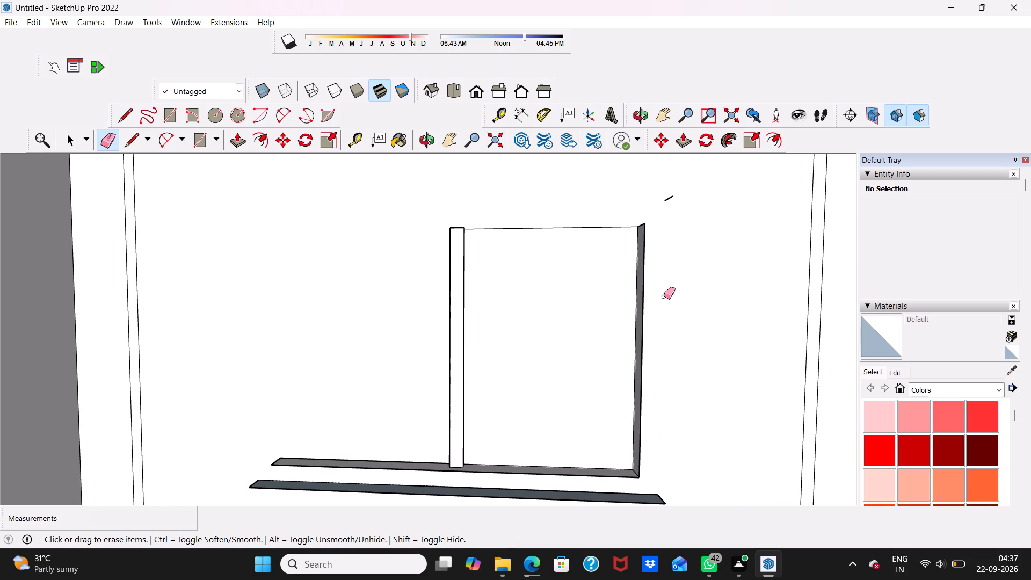
pyautogui.click(640, 320)
pyautogui.click(641, 322)
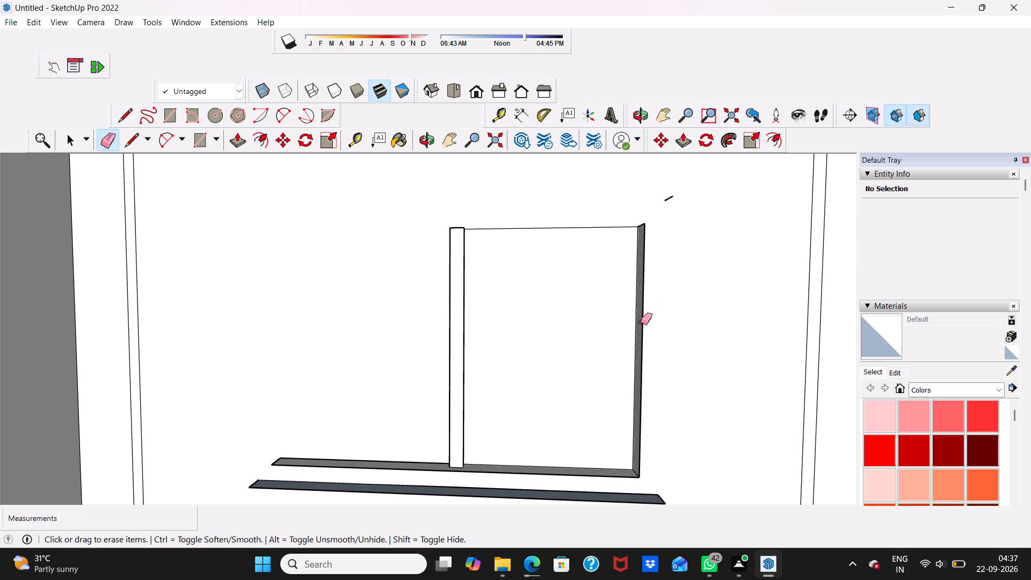
pyautogui.scroll(5, 642, 322)
pyautogui.click(642, 322)
pyautogui.scroll(3, 642, 322)
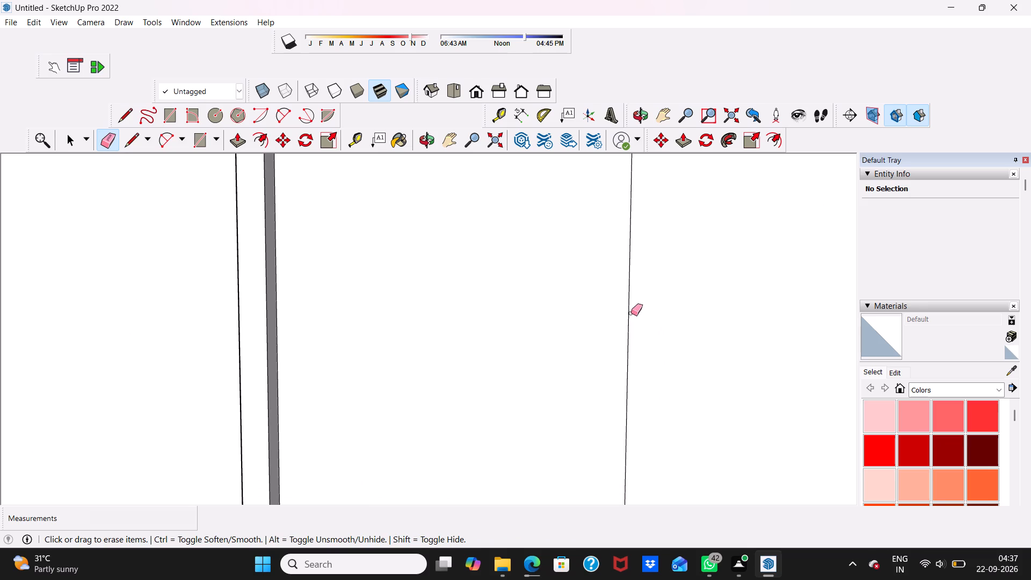
pyautogui.click(632, 313)
pyautogui.click(629, 315)
pyautogui.scroll(-12, 629, 315)
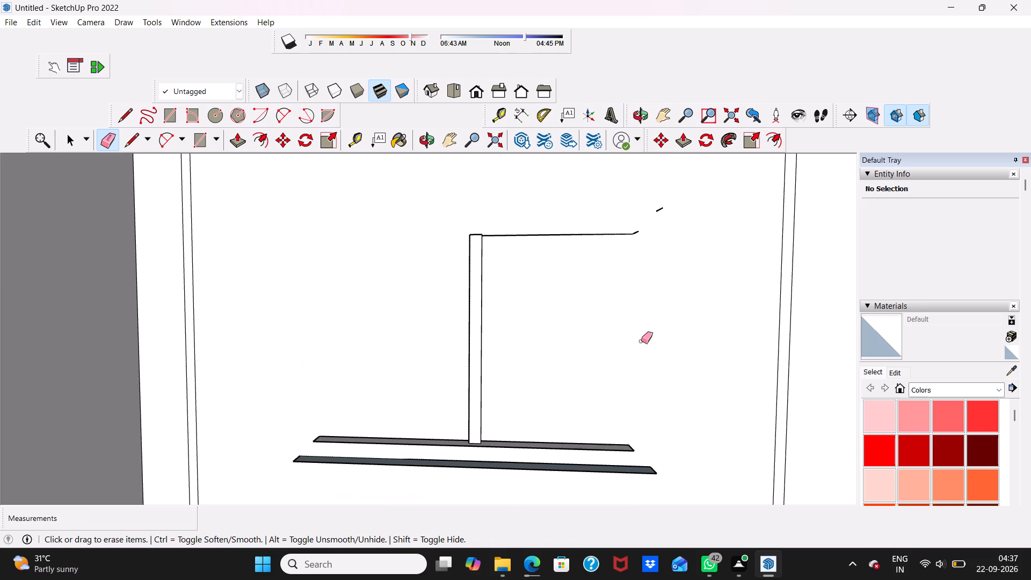
# Erase the paired horizontal edges of the outer frame and inner sill along the large window's bottom.
pyautogui.click(561, 445)
pyautogui.click(559, 440)
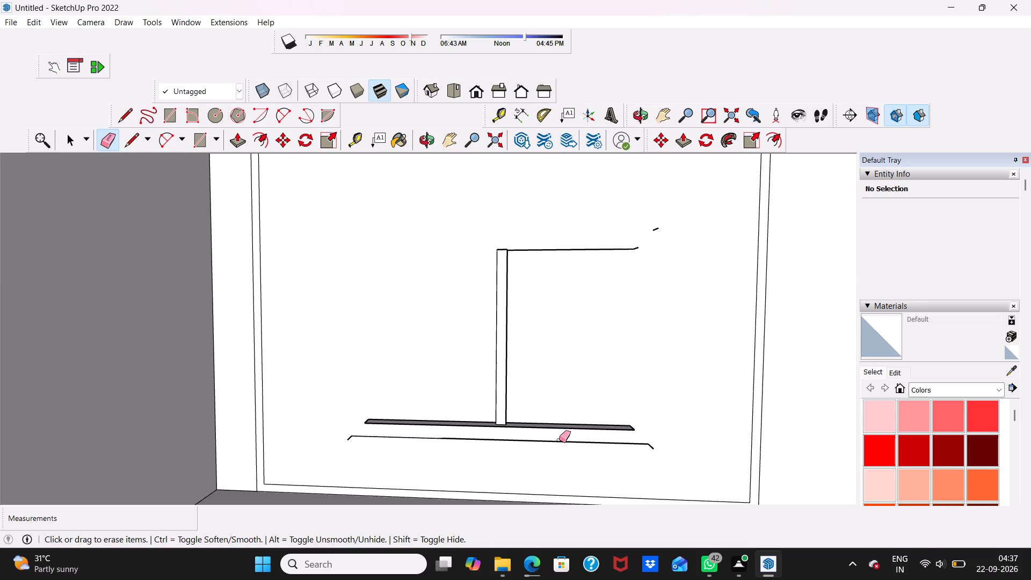
pyautogui.click(553, 432)
pyautogui.click(552, 427)
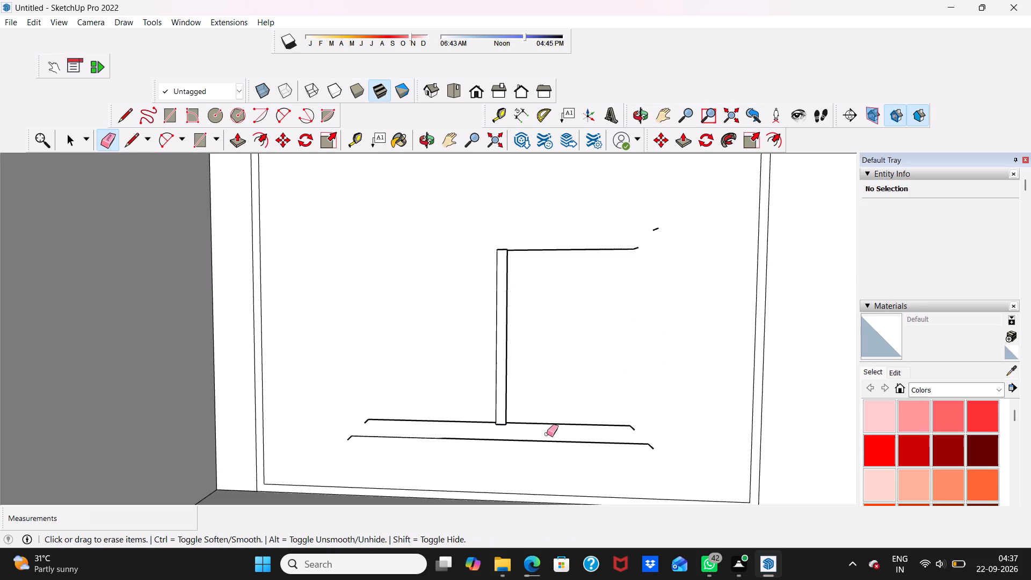
pyautogui.click(536, 441)
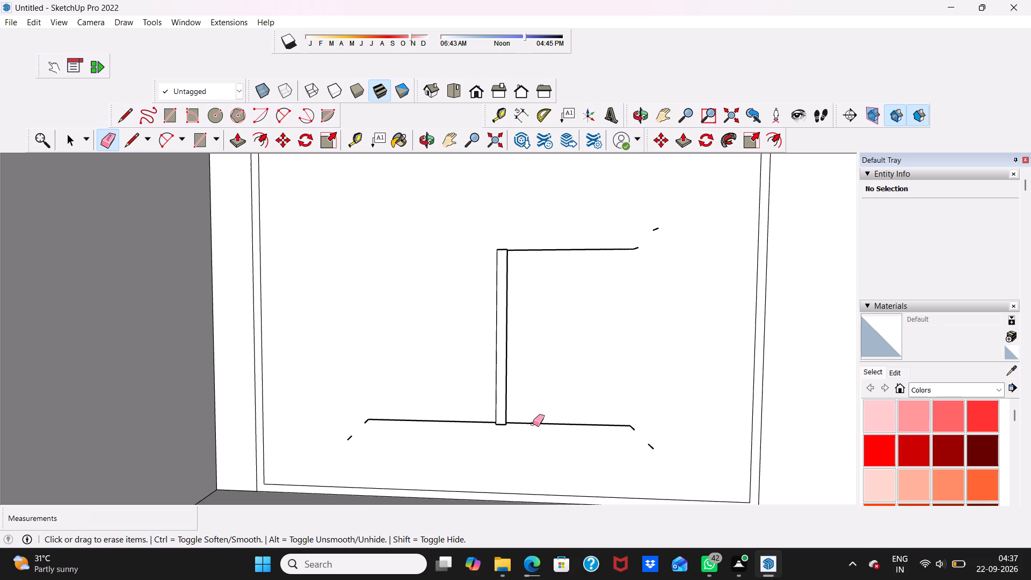
pyautogui.click(532, 424)
pyautogui.scroll(3, 464, 409)
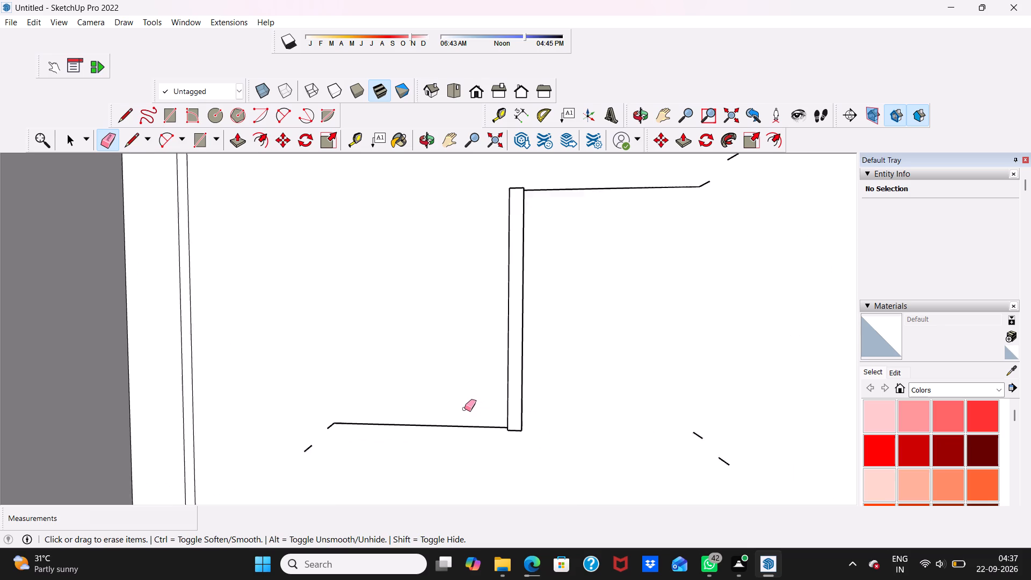
pyautogui.scroll(1, 464, 409)
pyautogui.click(433, 428)
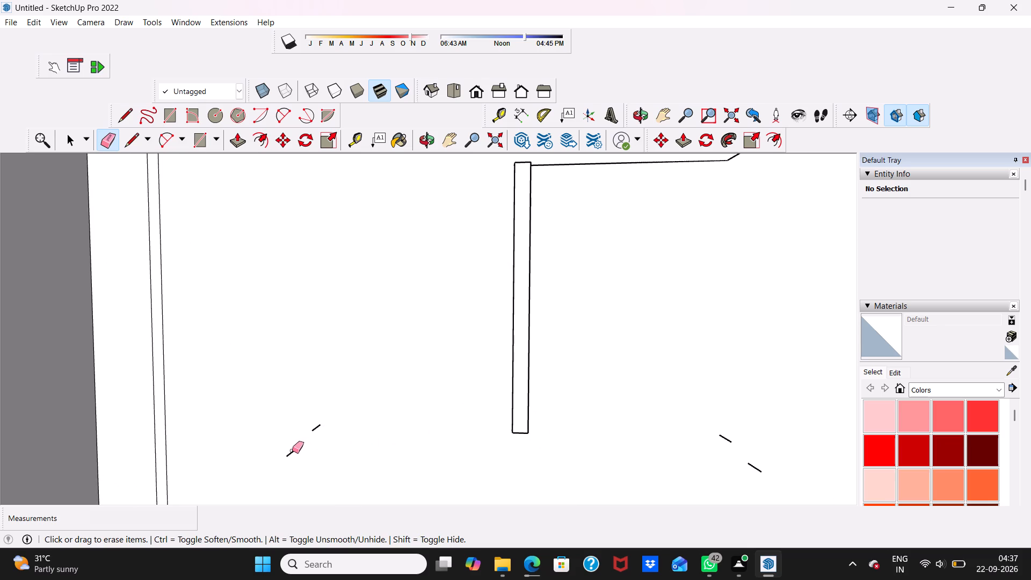
# Erase the four short leftover edges at the lower corners of the former window frame.
pyautogui.click(292, 451)
pyautogui.click(314, 427)
pyautogui.click(723, 439)
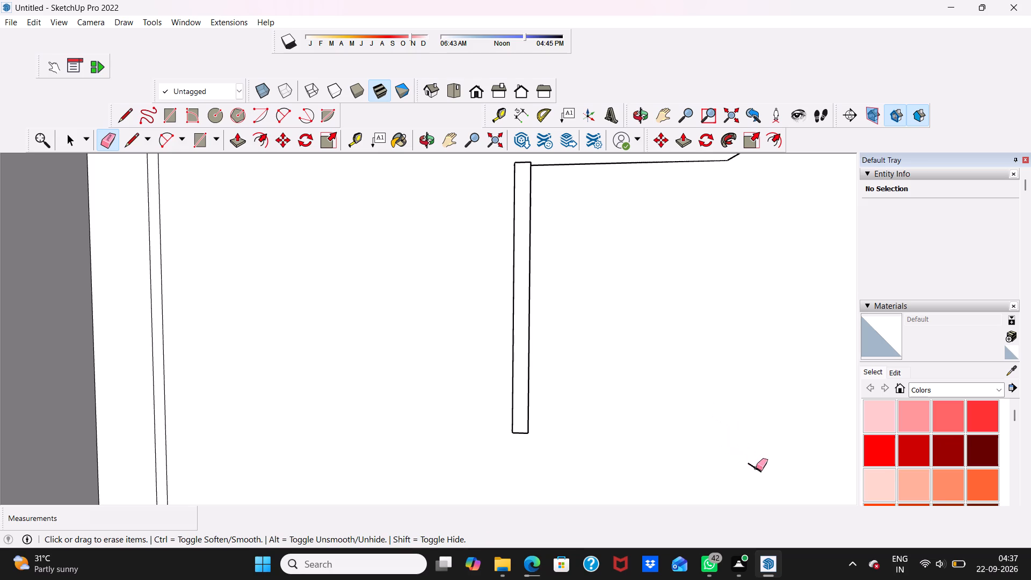
pyautogui.click(757, 468)
# Erase the remaining top horizontal edge of the old window and the long vertical edges of its centre mullion.
pyautogui.scroll(-5, 485, 367)
pyautogui.scroll(1, 616, 280)
pyautogui.click(605, 249)
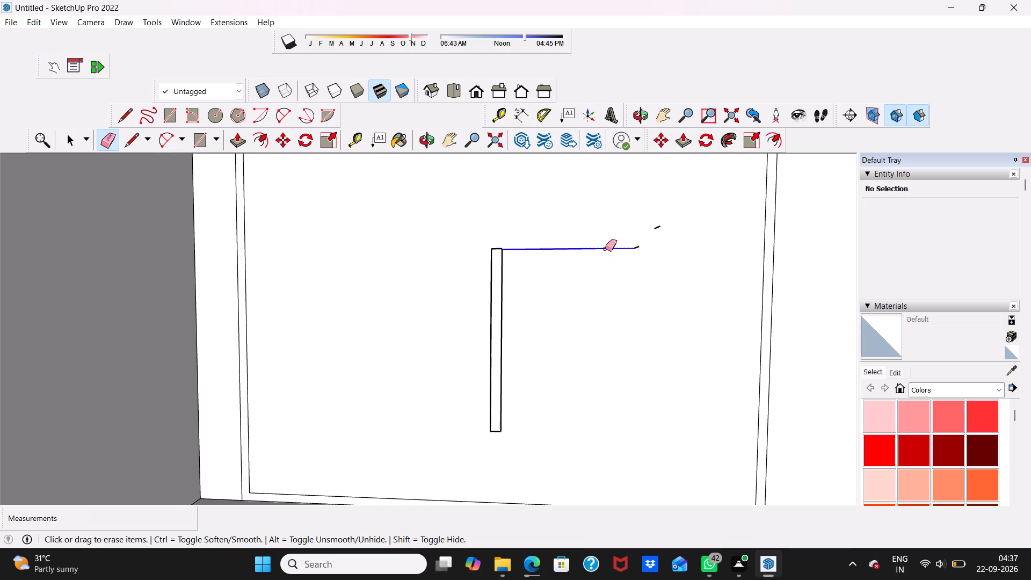
pyautogui.click(491, 325)
pyautogui.click(499, 322)
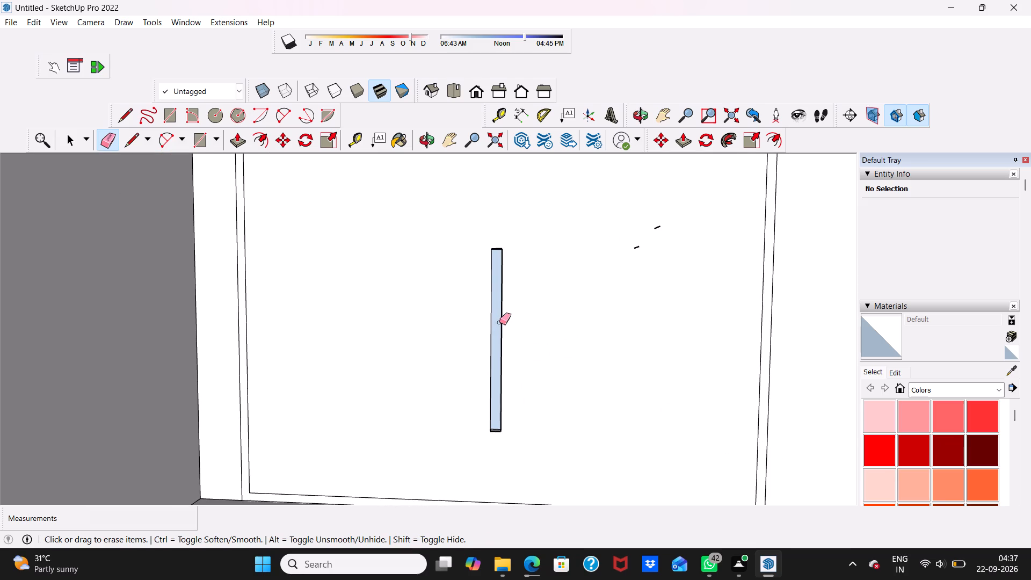
pyautogui.click(501, 321)
pyautogui.click(489, 330)
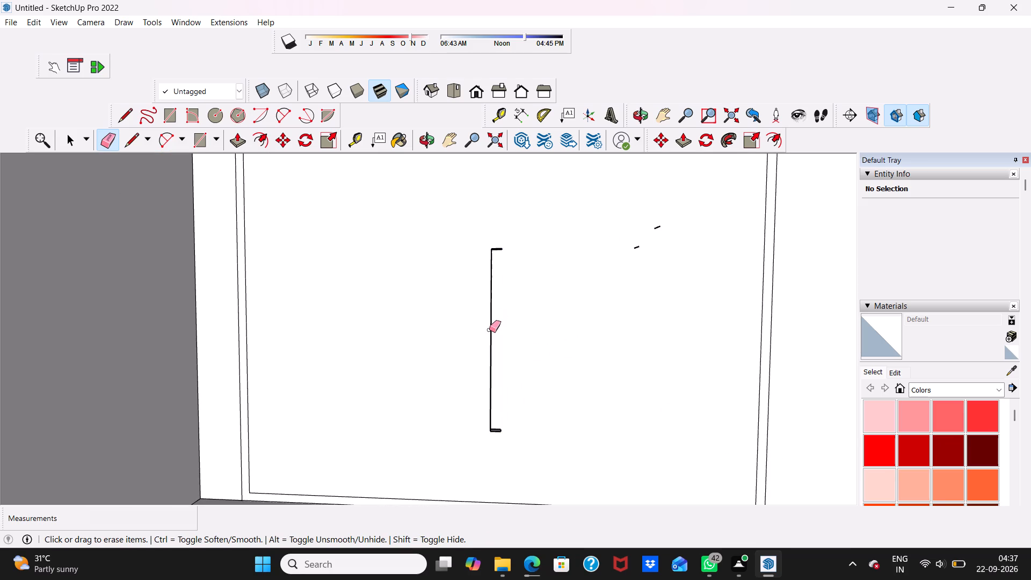
pyautogui.click(491, 322)
# Erase the short horizontal edges left at the bottom and top ends of the former mullion.
pyautogui.click(496, 431)
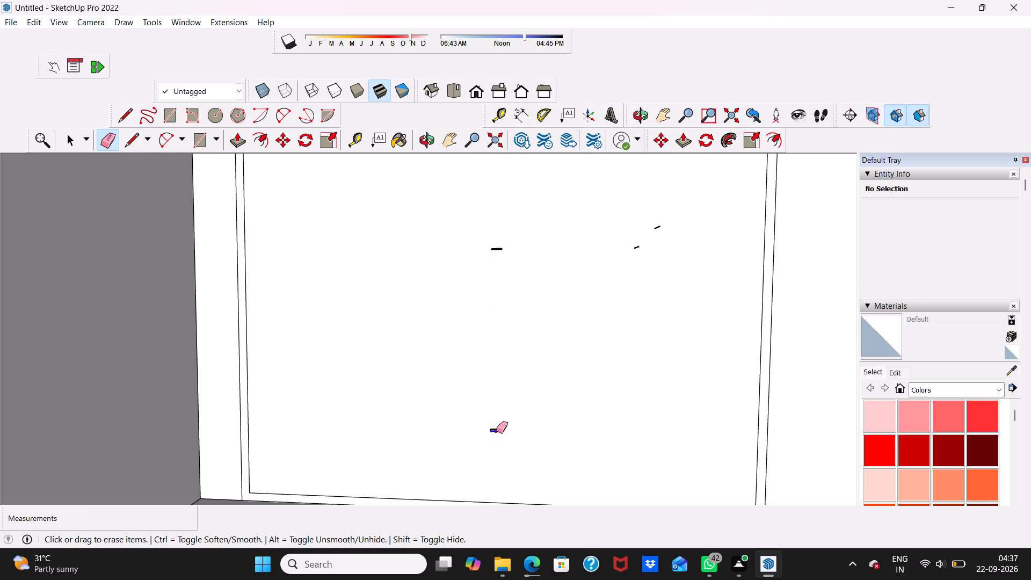
pyautogui.click(496, 431)
pyautogui.click(498, 430)
pyautogui.moveTo(489, 428); pyautogui.dragTo(498, 430)
pyautogui.moveTo(498, 430); pyautogui.dragTo(504, 429)
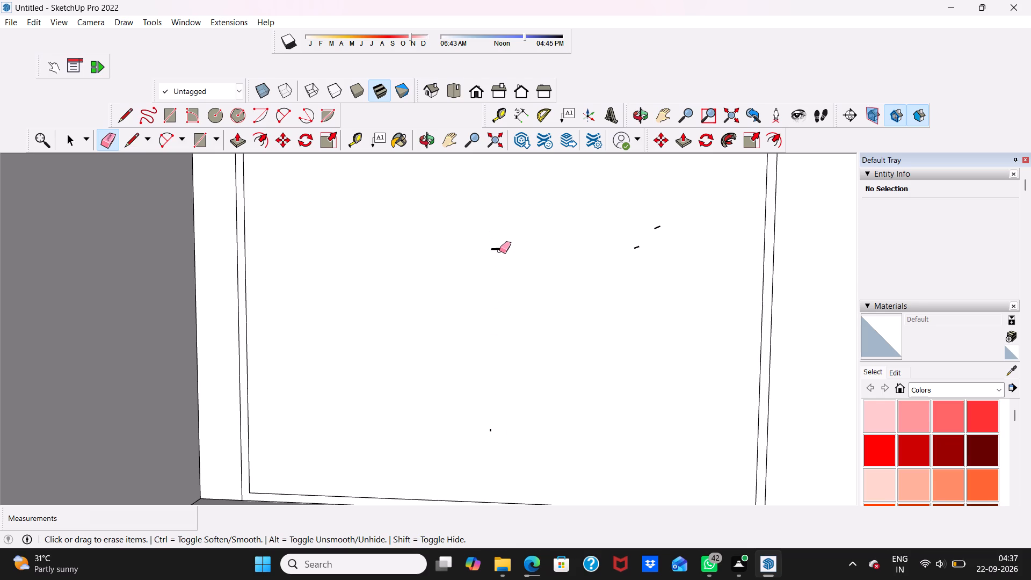
pyautogui.click(499, 251)
pyautogui.click(498, 251)
pyautogui.scroll(7, 496, 252)
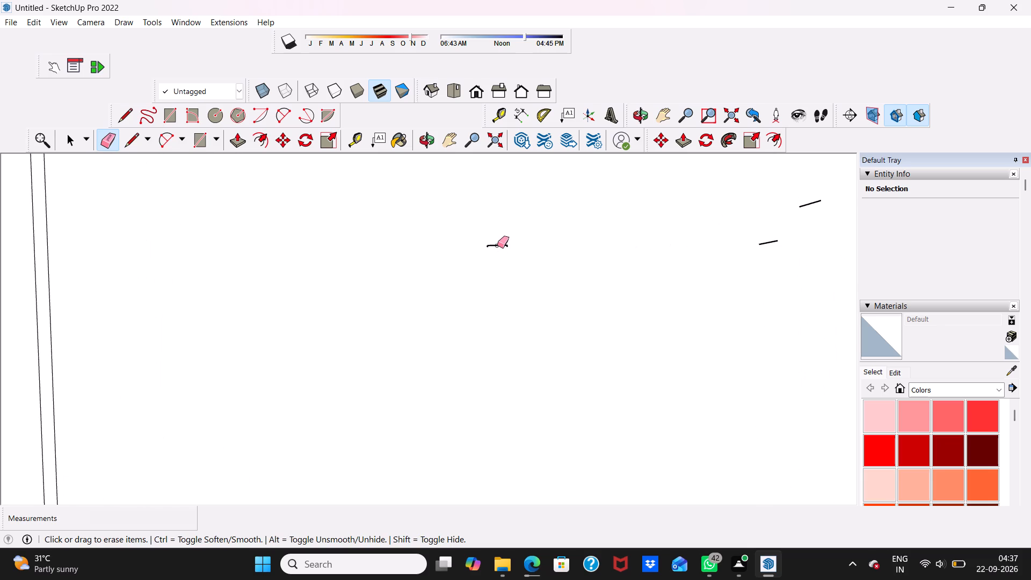
pyautogui.click(497, 245)
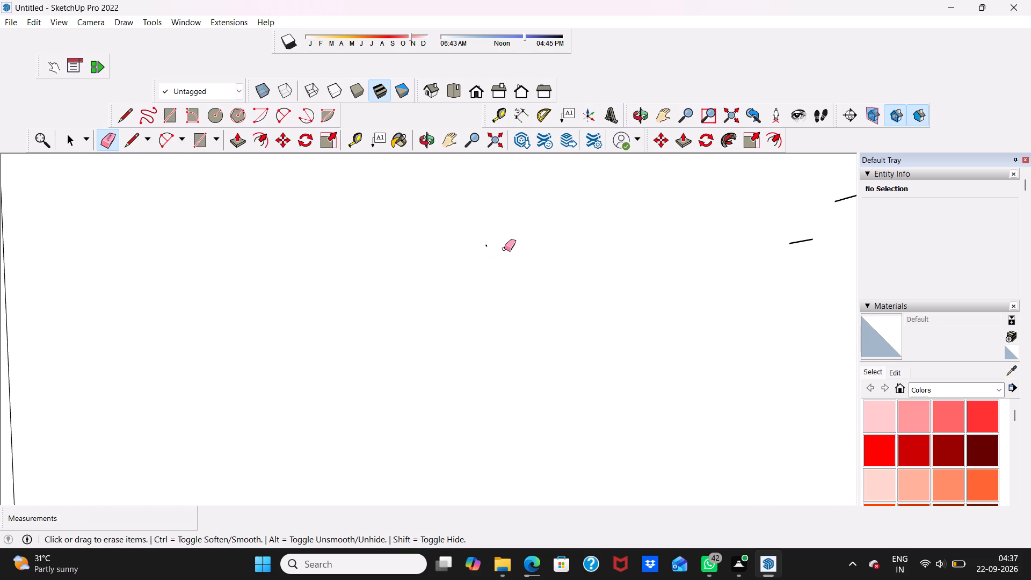
pyautogui.click(507, 248)
# Erase the two short slanted edges left at the former window's upper right corner.
pyautogui.scroll(6, 503, 258)
pyautogui.scroll(-9, 493, 248)
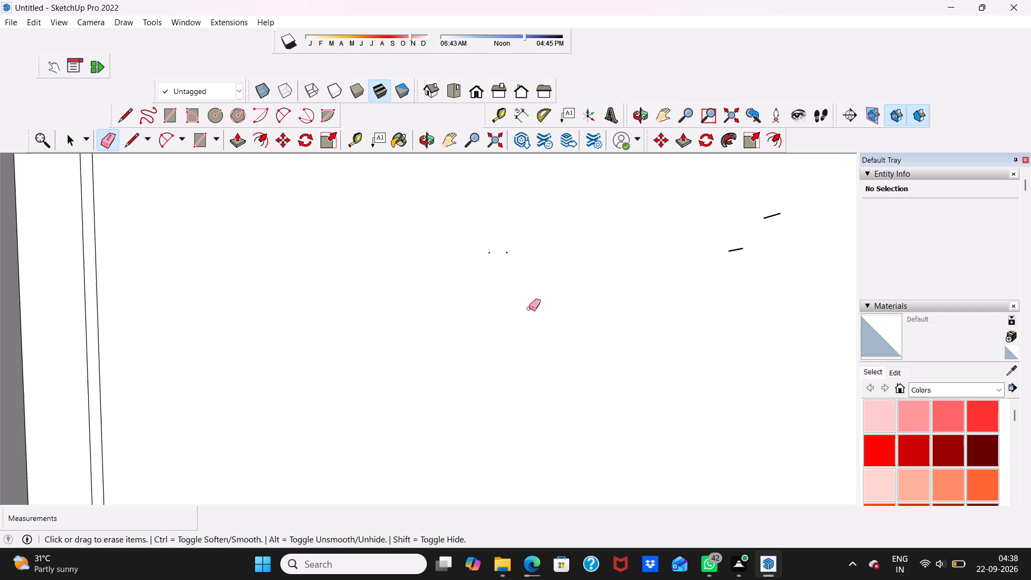
pyautogui.scroll(-6, 529, 308)
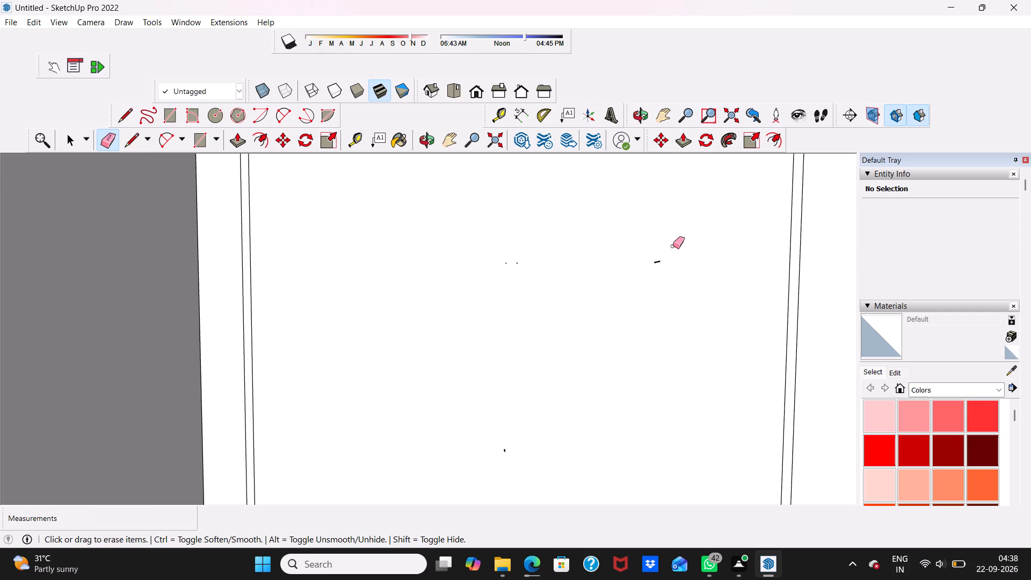
pyautogui.click(669, 248)
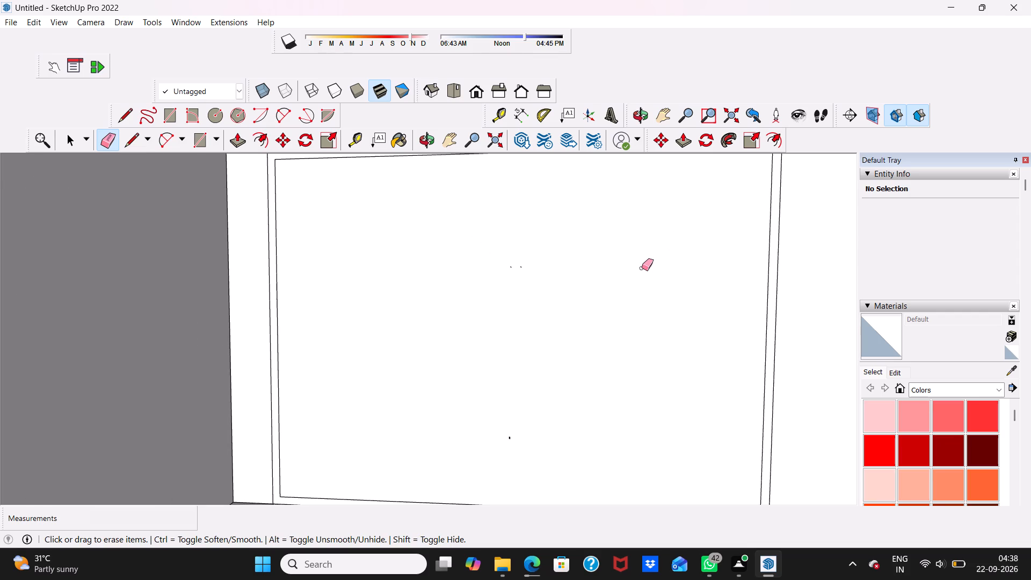
pyautogui.click(644, 266)
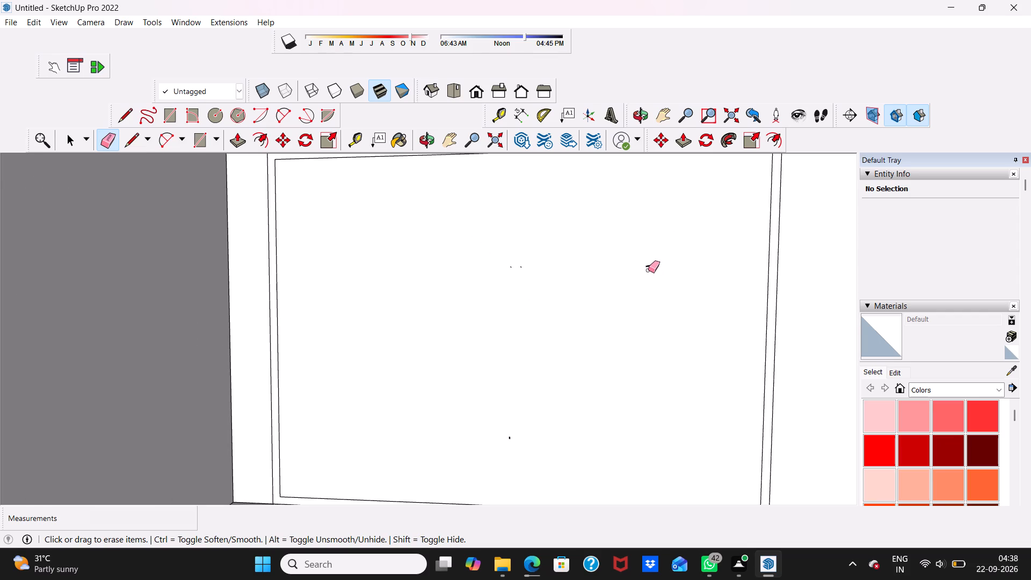
pyautogui.click(649, 265)
# Erase the tiny edge remnants at the lower and upper ends of the former mullion.
pyautogui.scroll(2, 518, 443)
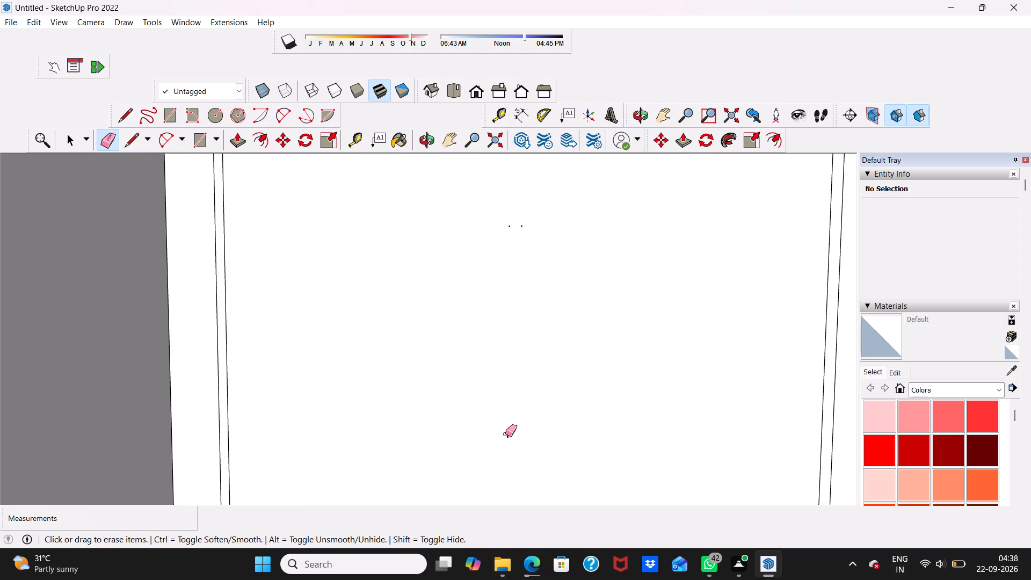
pyautogui.click(507, 437)
pyautogui.scroll(1, 1030, 576)
pyautogui.scroll(-4, 242, 342)
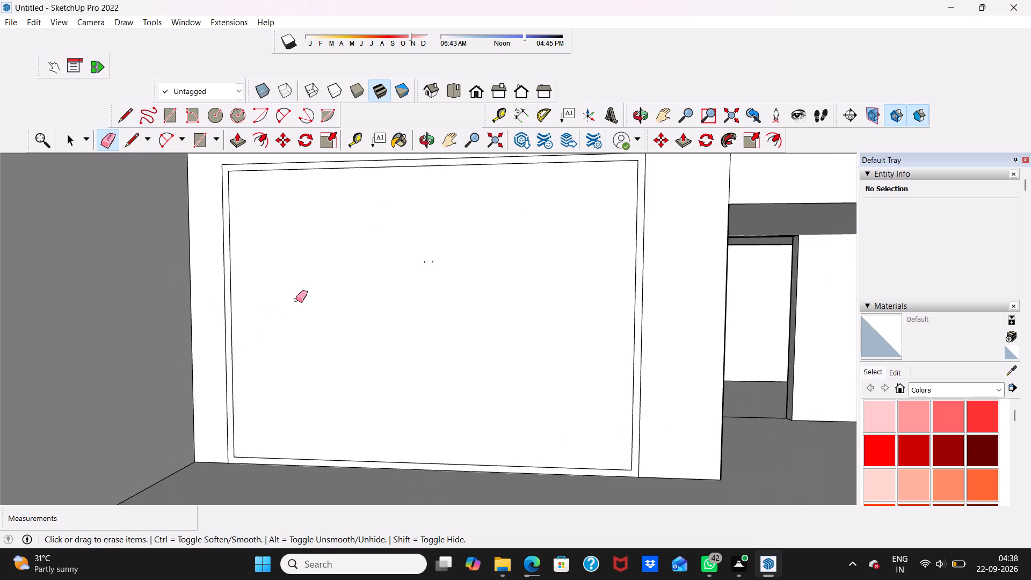
pyautogui.scroll(-2, 297, 300)
pyautogui.scroll(5, 438, 239)
pyautogui.scroll(-1, 409, 249)
pyautogui.scroll(4, 399, 271)
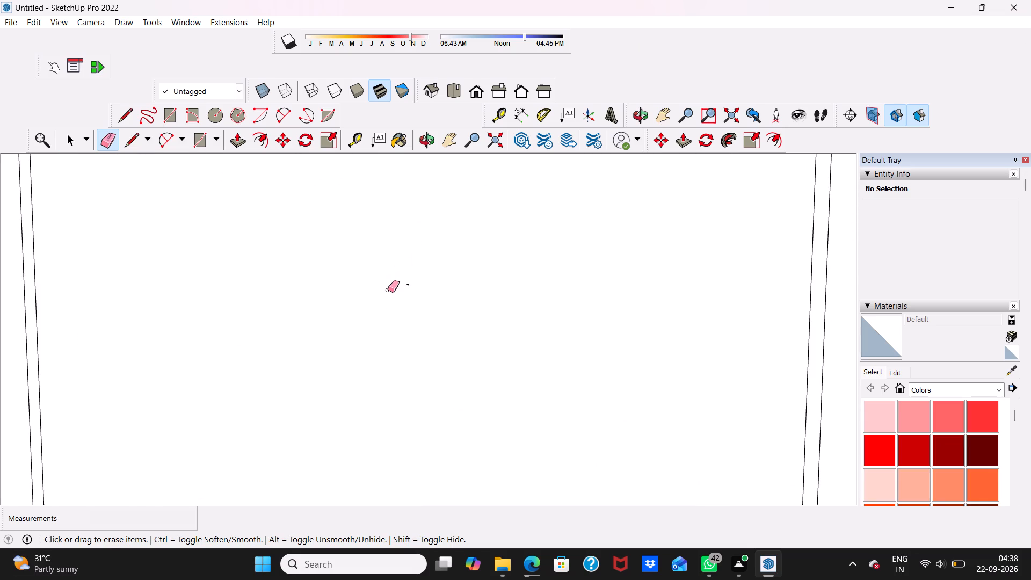
pyautogui.click(390, 286)
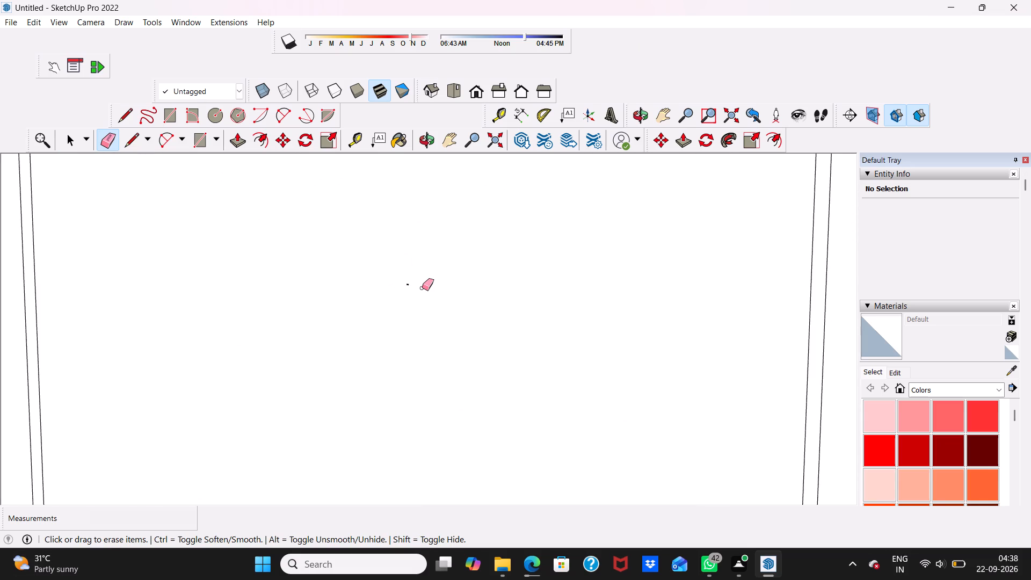
pyautogui.click(406, 282)
pyautogui.scroll(-4, 422, 285)
pyautogui.scroll(6, 415, 279)
pyautogui.scroll(-3, 415, 279)
pyautogui.scroll(4, 396, 303)
pyautogui.click(416, 278)
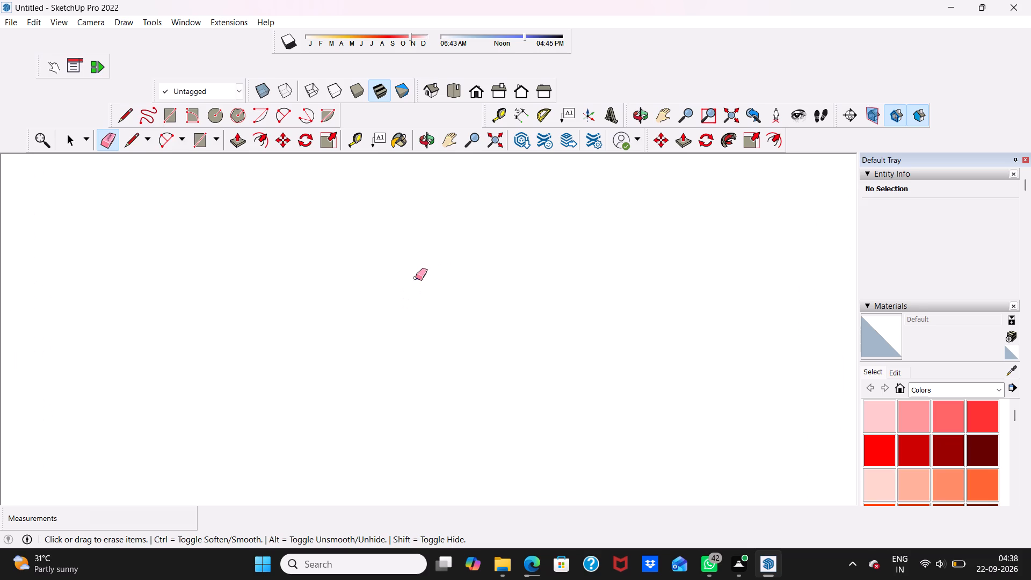
pyautogui.moveTo(418, 277); pyautogui.dragTo(425, 278)
# Offset the cleared wall face inside the border inward by about 1' 3" for the new window outline.
pyautogui.scroll(-14, 433, 274)
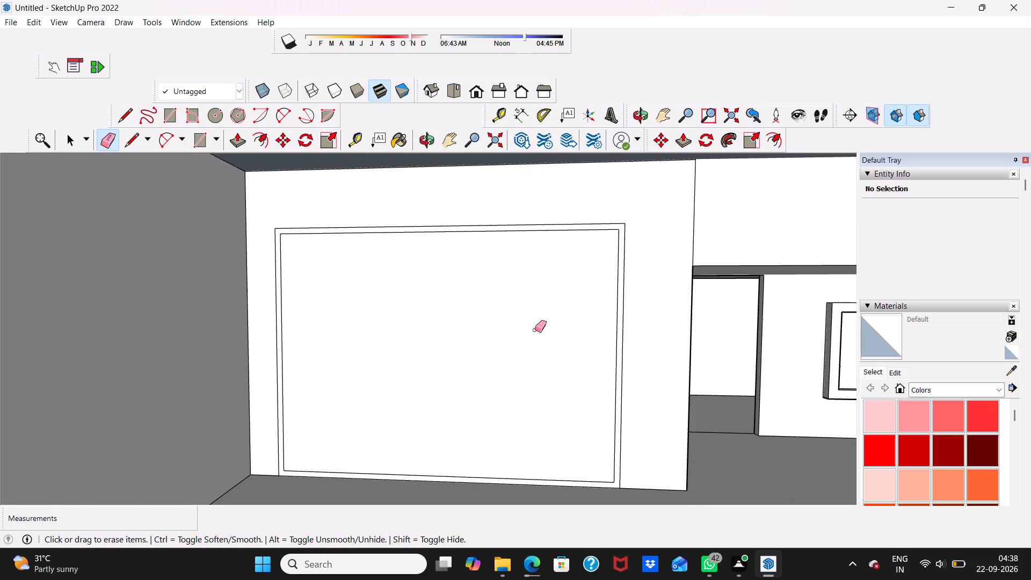
pyautogui.scroll(-1, 508, 331)
pyautogui.moveTo(508, 331); pyautogui.dragTo(527, 342, button='middle')
pyautogui.press('space')
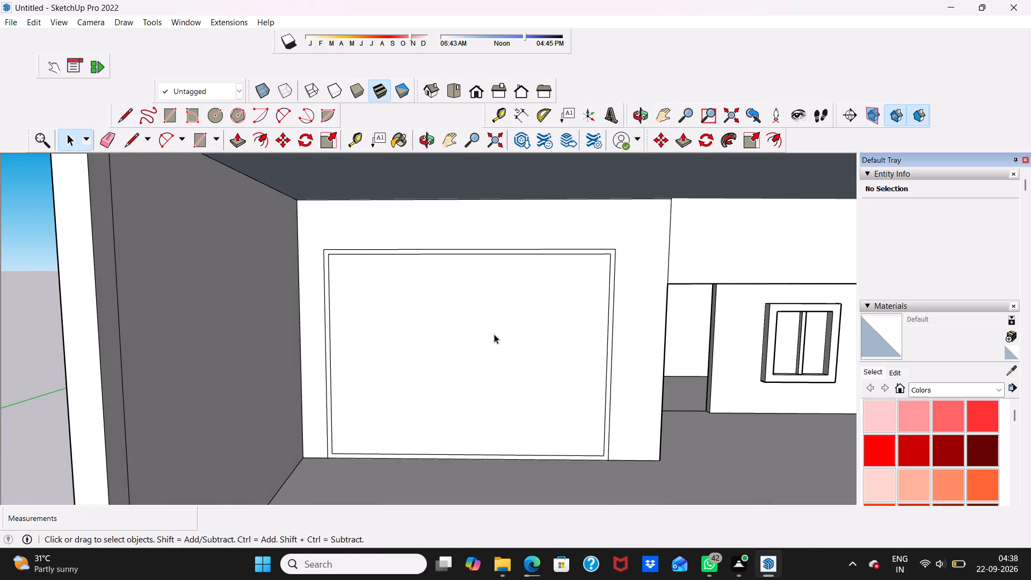
pyautogui.scroll(3, 201, 134)
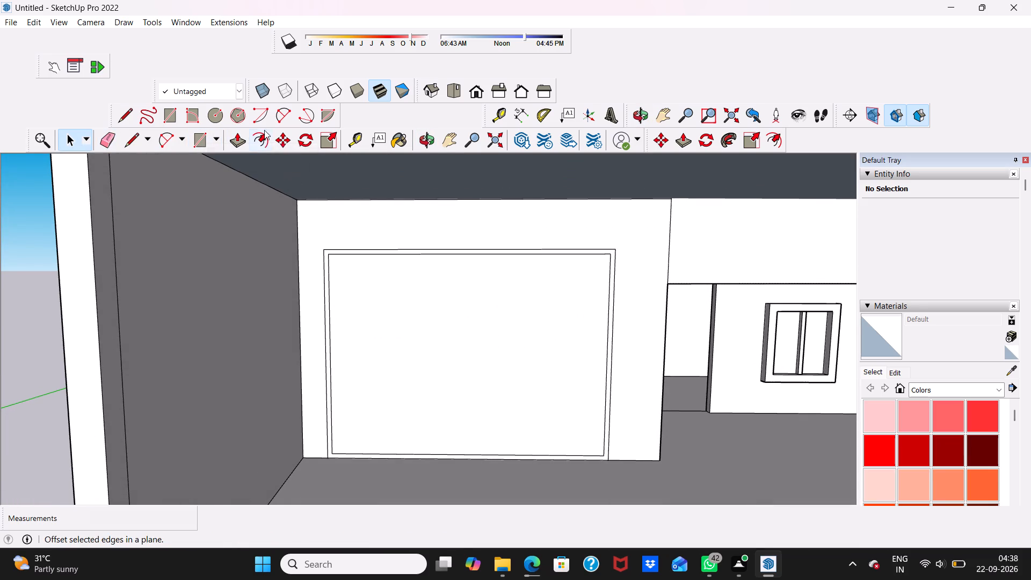
pyautogui.click(266, 135)
pyautogui.scroll(2, 357, 316)
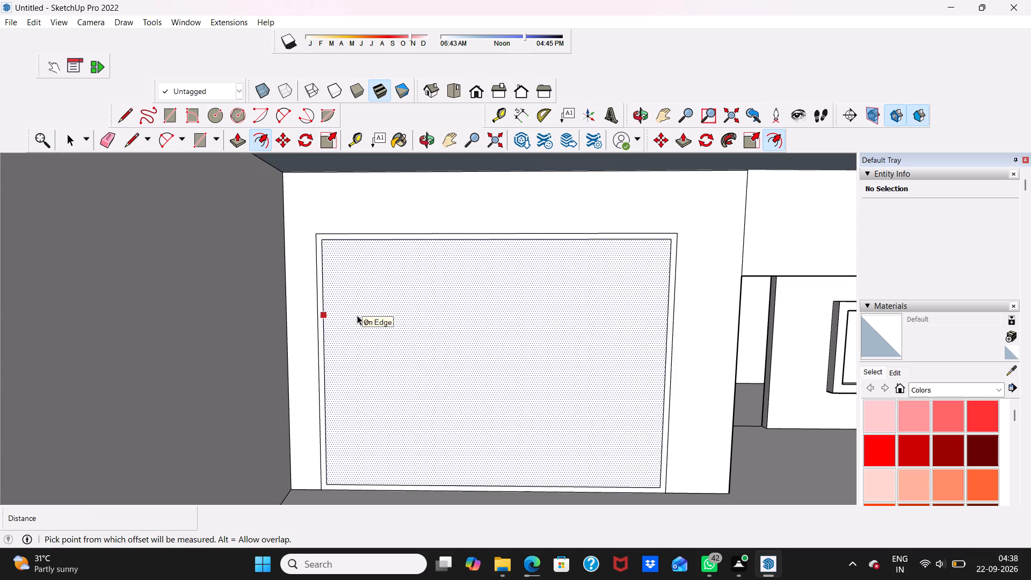
pyautogui.click(357, 315)
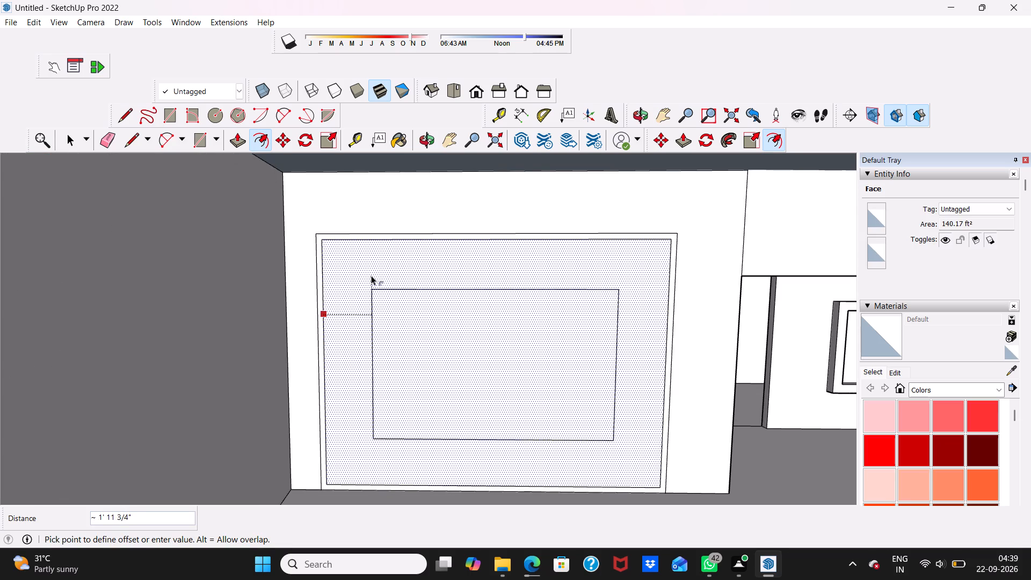
pyautogui.scroll(4, 376, 282)
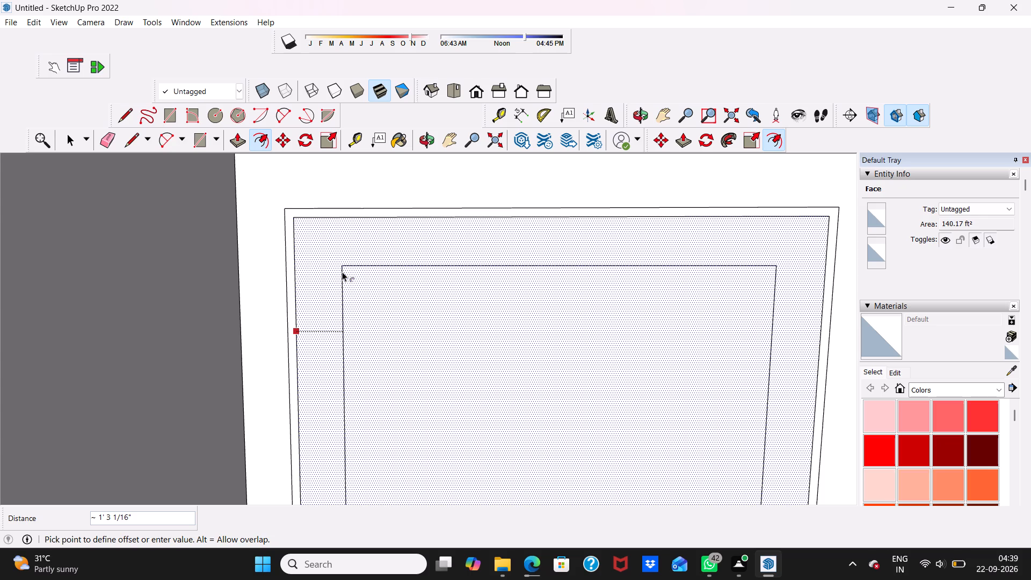
pyautogui.click(342, 272)
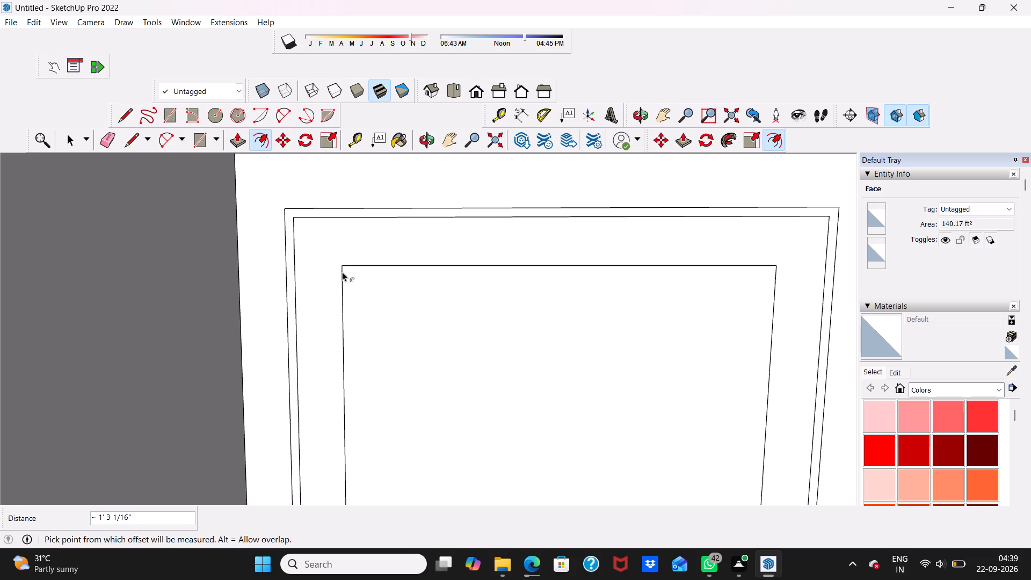
# Offset the new window outline inward by 6" to form its frame.
pyautogui.click(355, 366)
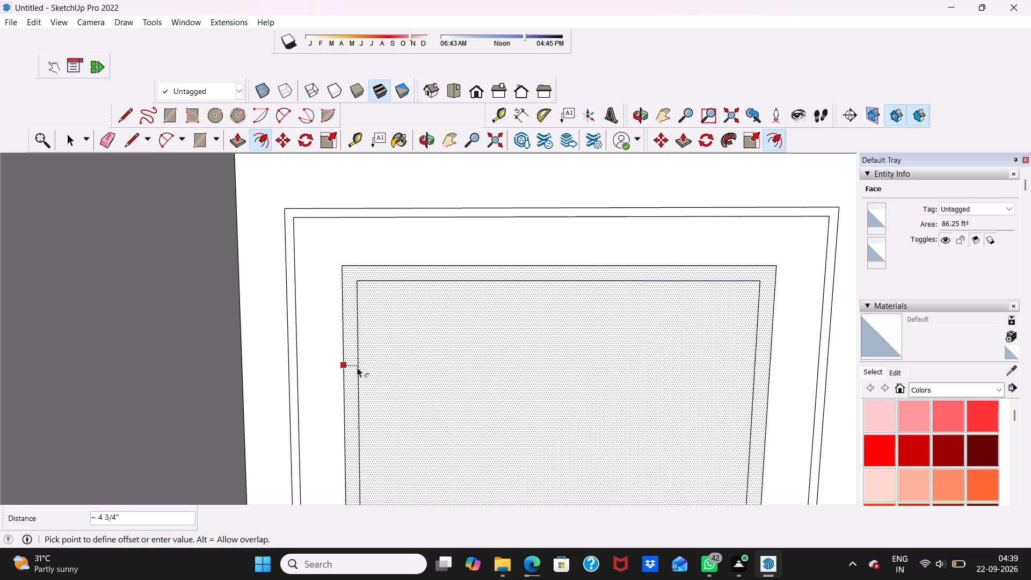
pyautogui.press('6')
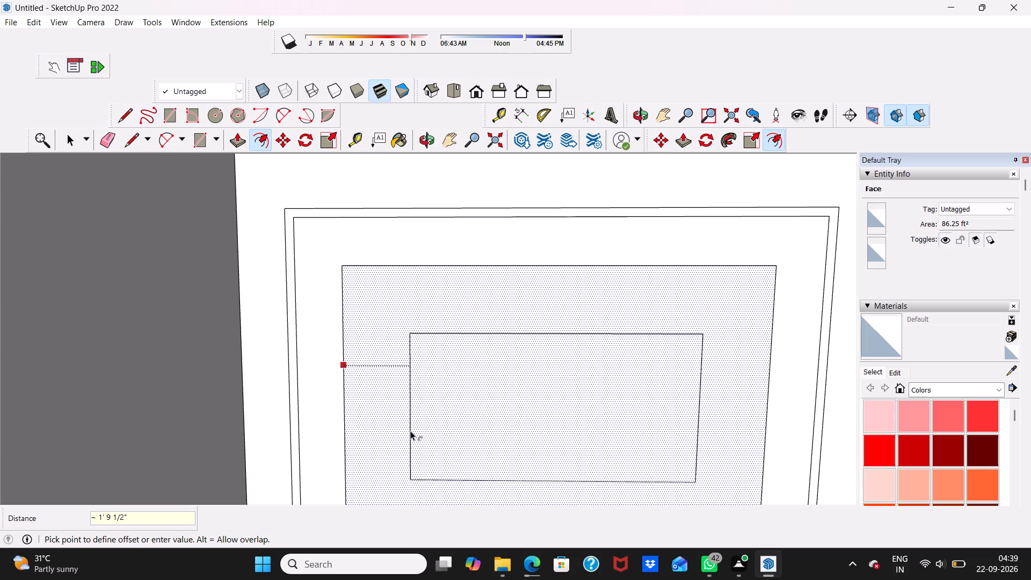
pyautogui.press('6')
pyautogui.hotkey('shift', '"')
pyautogui.press('Return')
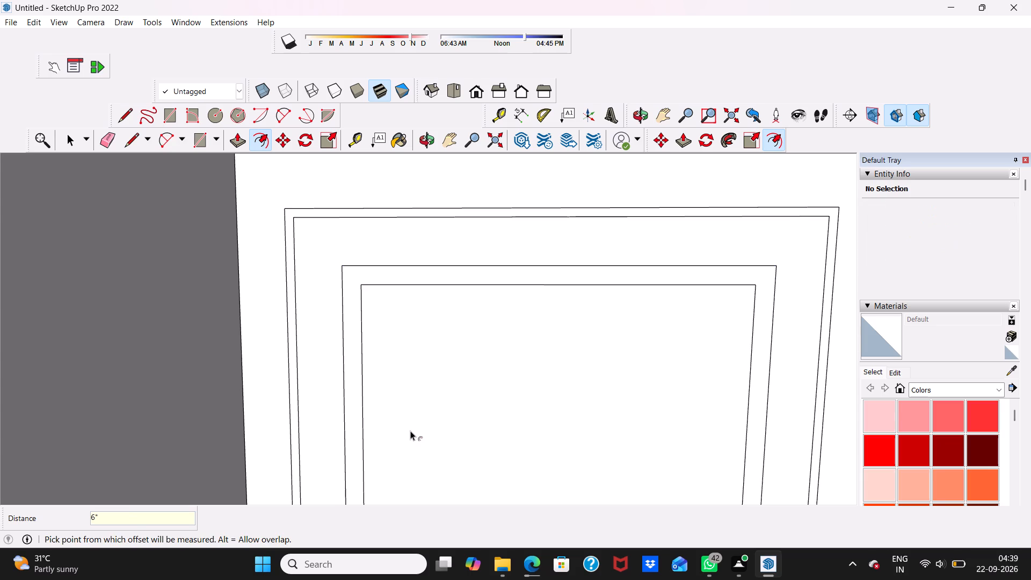
# Draw a vertical mullion rectangle about 6" wide and 6' 7 1/2" high at the middle of the inner window outline.
pyautogui.scroll(-6, 381, 369)
pyautogui.scroll(-5, 431, 380)
pyautogui.moveTo(450, 440); pyautogui.dragTo(489, 389, button='middle')
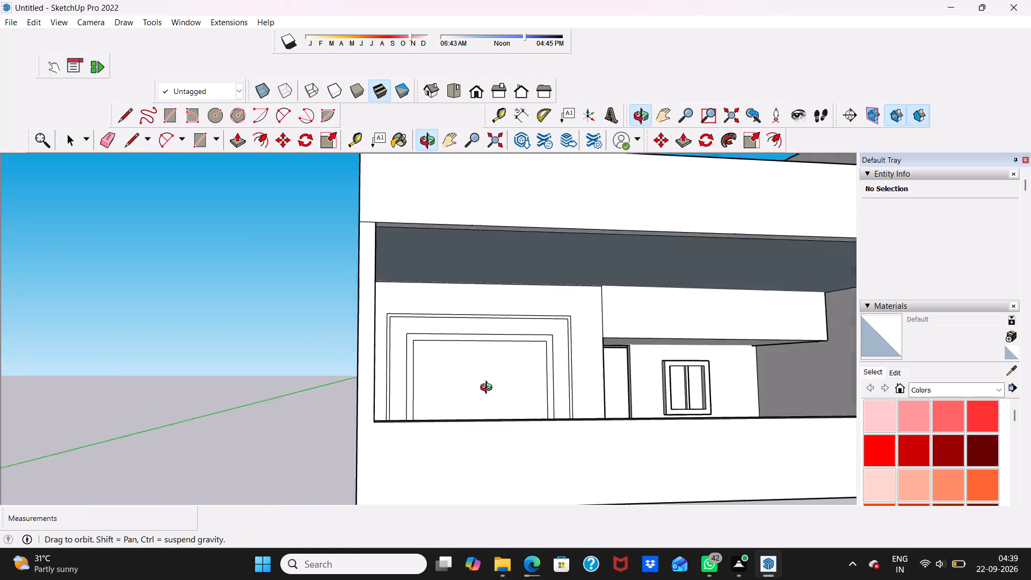
pyautogui.moveTo(489, 389); pyautogui.dragTo(440, 445, button='middle')
pyautogui.scroll(5, 491, 378)
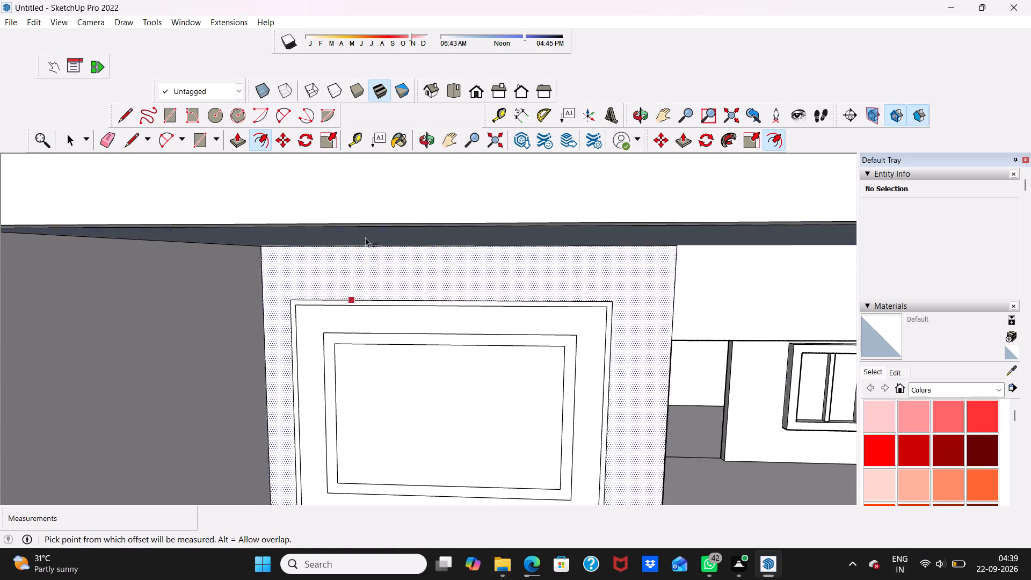
pyautogui.press('space')
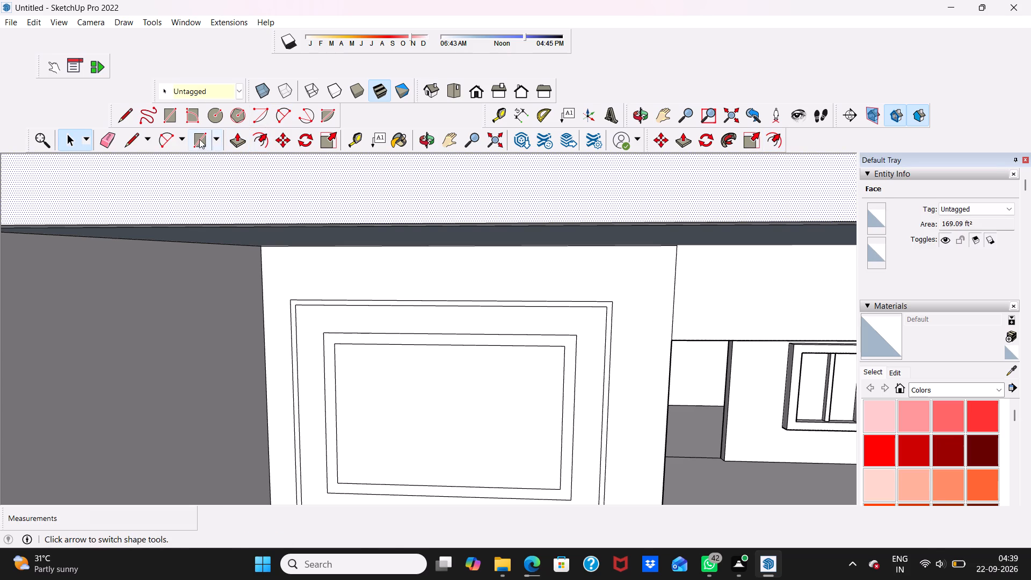
pyautogui.click(202, 136)
pyautogui.scroll(4, 473, 370)
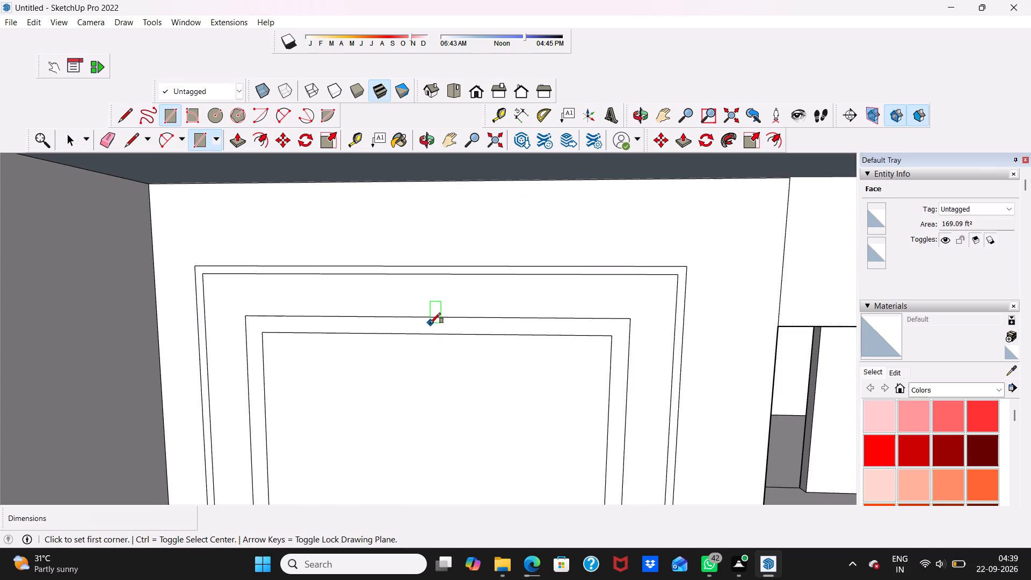
pyautogui.click(433, 334)
pyautogui.scroll(-6, 433, 334)
pyautogui.scroll(-4, 440, 387)
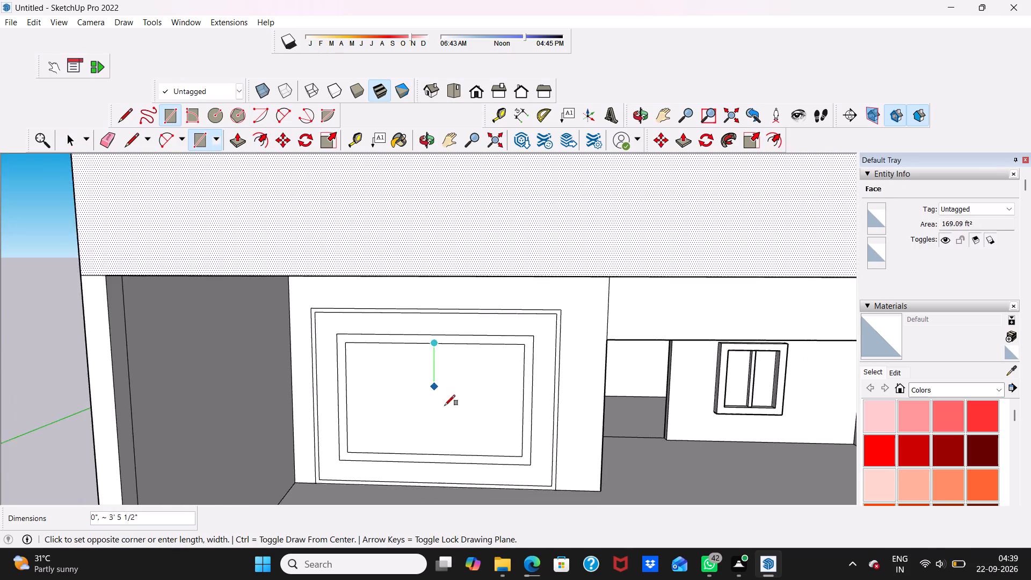
pyautogui.scroll(7, 433, 428)
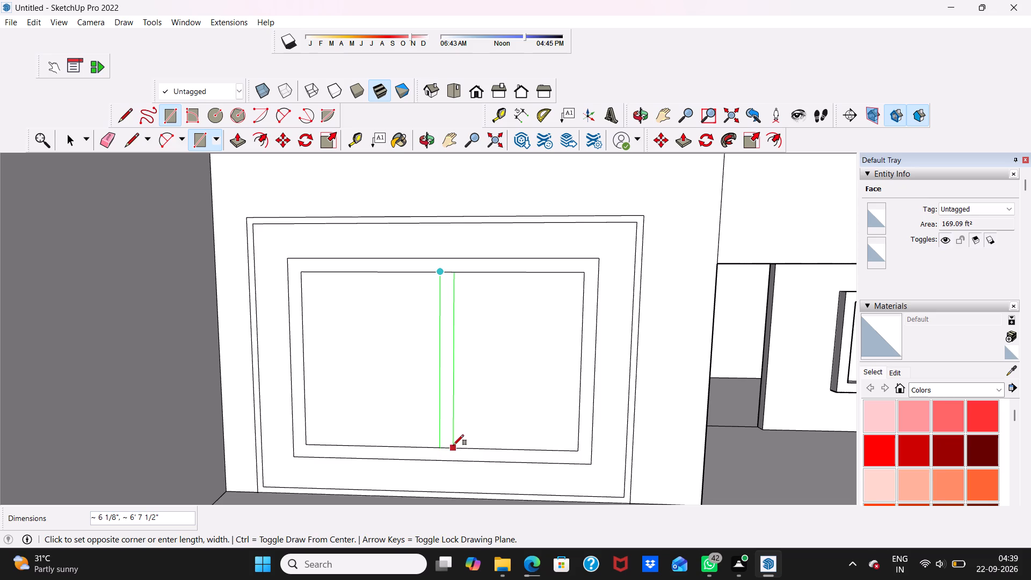
pyautogui.click(453, 445)
pyautogui.scroll(-3, 459, 433)
pyautogui.press('space')
pyautogui.press('space')
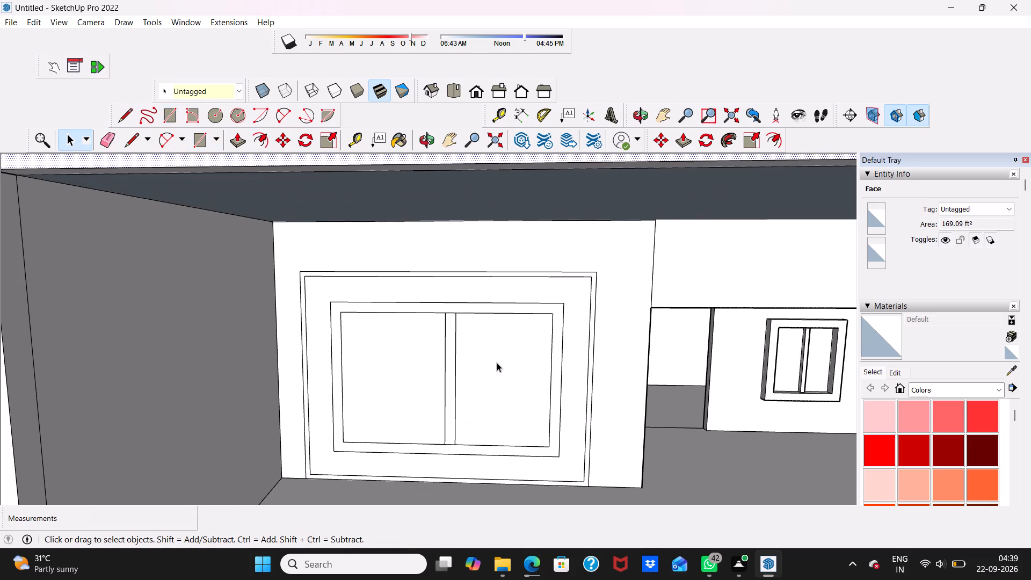
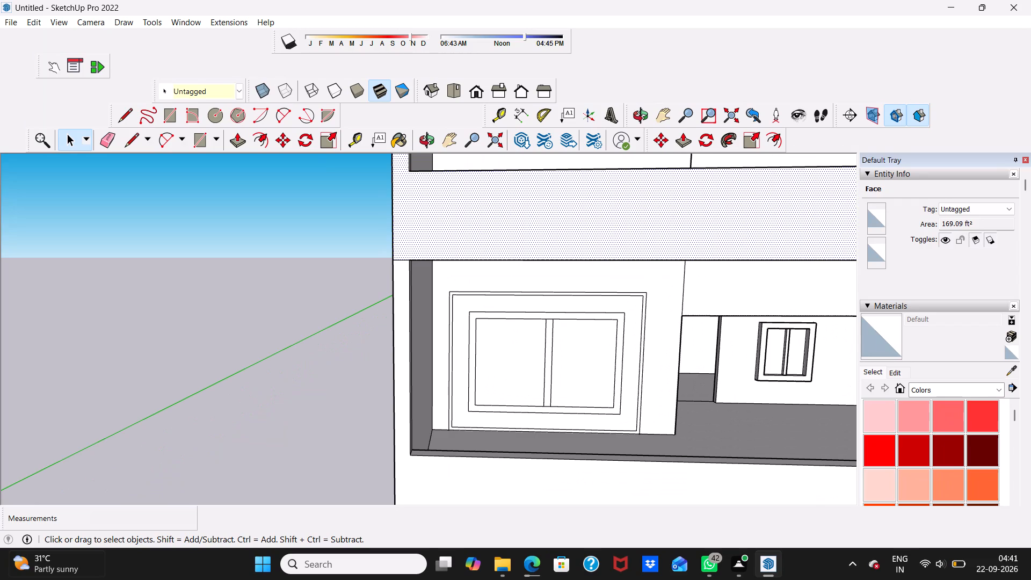
# Push/Pull the large window's frame face outward by 6".
pyautogui.scroll(-6, 0, 579)
pyautogui.scroll(-3, 69, 498)
pyautogui.scroll(-2, 531, 326)
pyautogui.scroll(1, 529, 337)
pyautogui.scroll(-1, 534, 351)
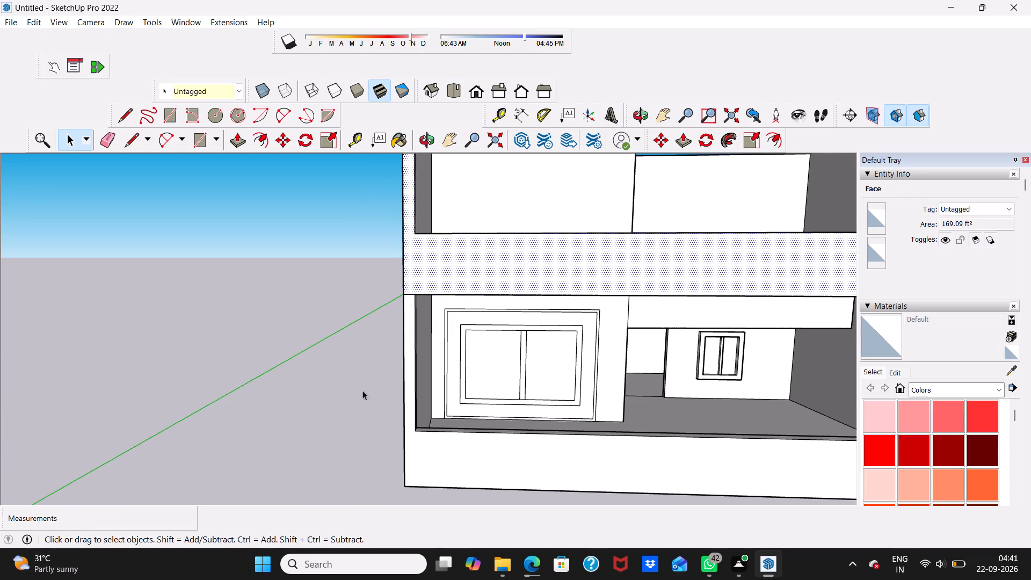
pyautogui.press('space')
pyautogui.moveTo(301, 383); pyautogui.dragTo(306, 388)
pyautogui.scroll(-5, 307, 385)
pyautogui.moveTo(487, 362); pyautogui.dragTo(507, 338, button='middle')
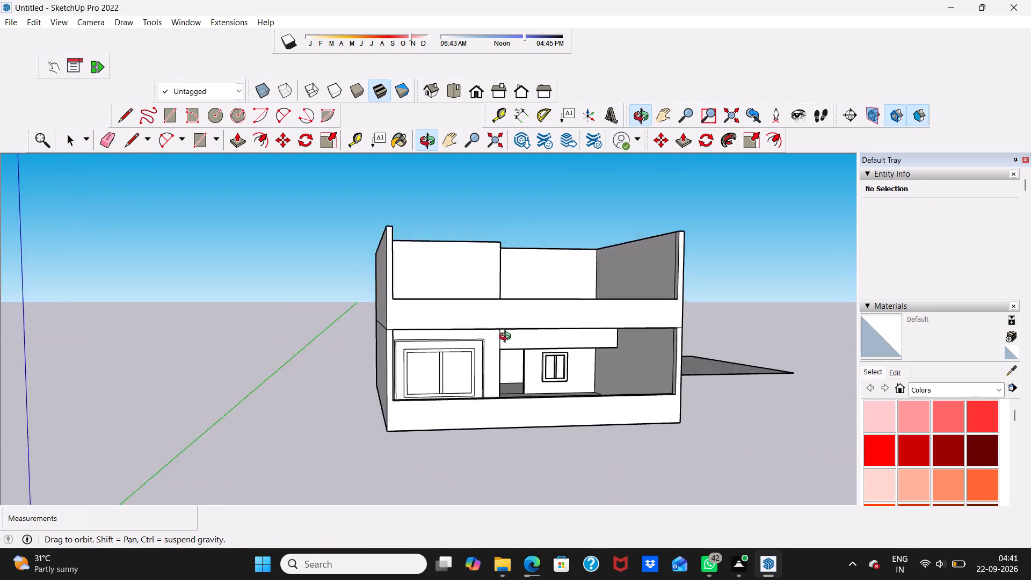
pyautogui.moveTo(507, 338); pyautogui.dragTo(504, 335, button='middle')
pyautogui.scroll(4, 504, 335)
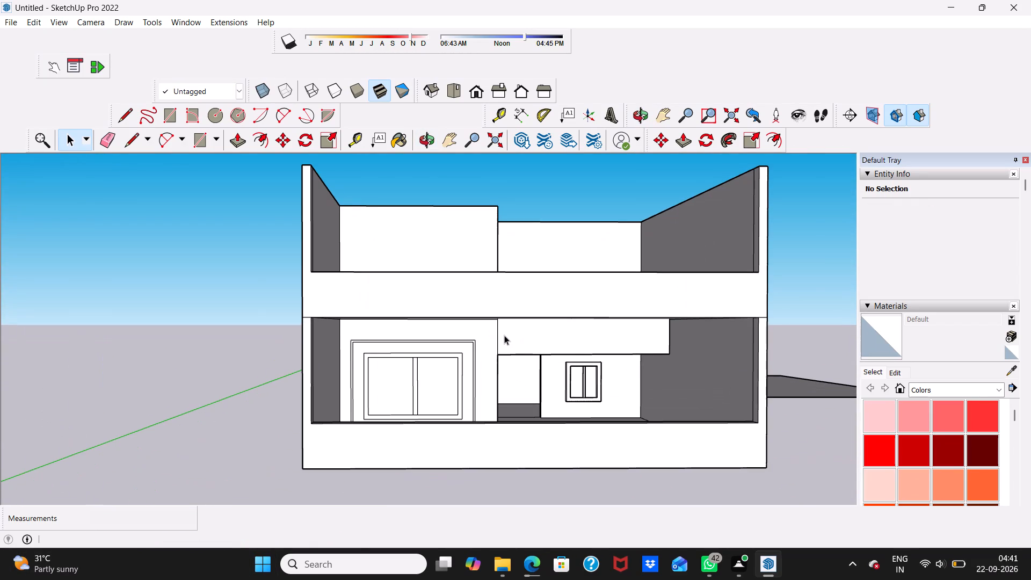
pyautogui.scroll(-2, 496, 358)
pyautogui.scroll(4, 410, 349)
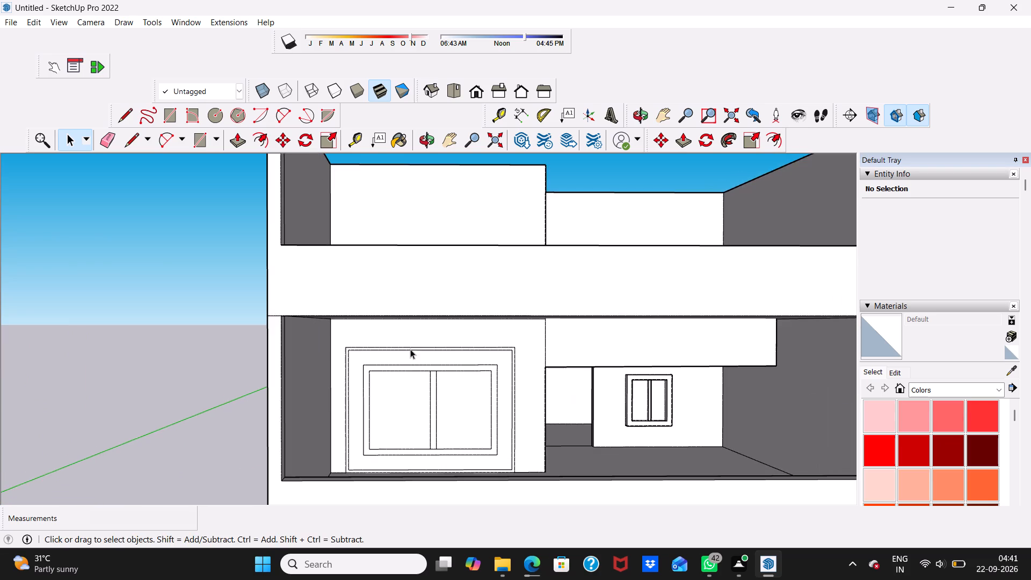
pyautogui.scroll(3, 409, 382)
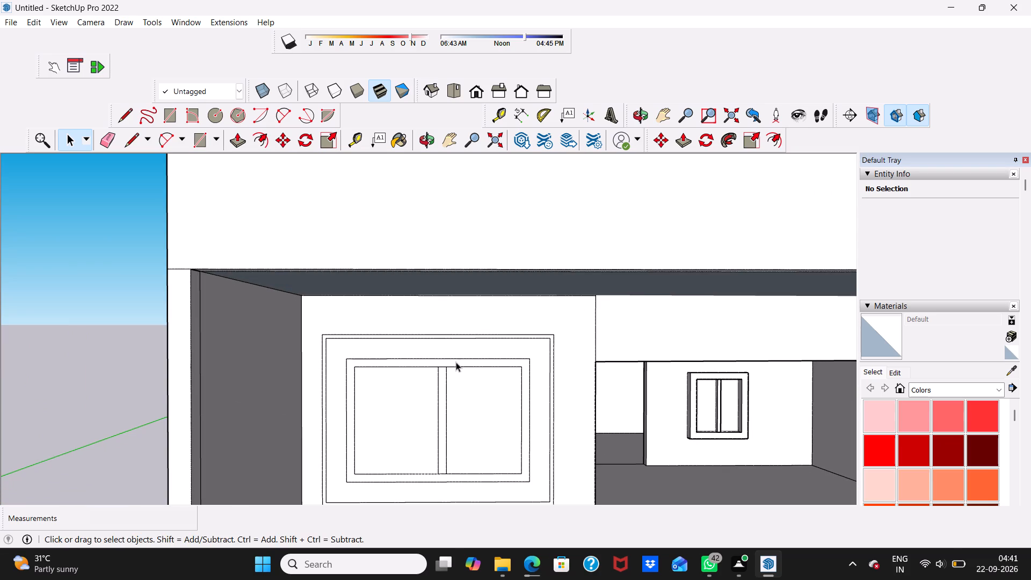
pyautogui.click(456, 362)
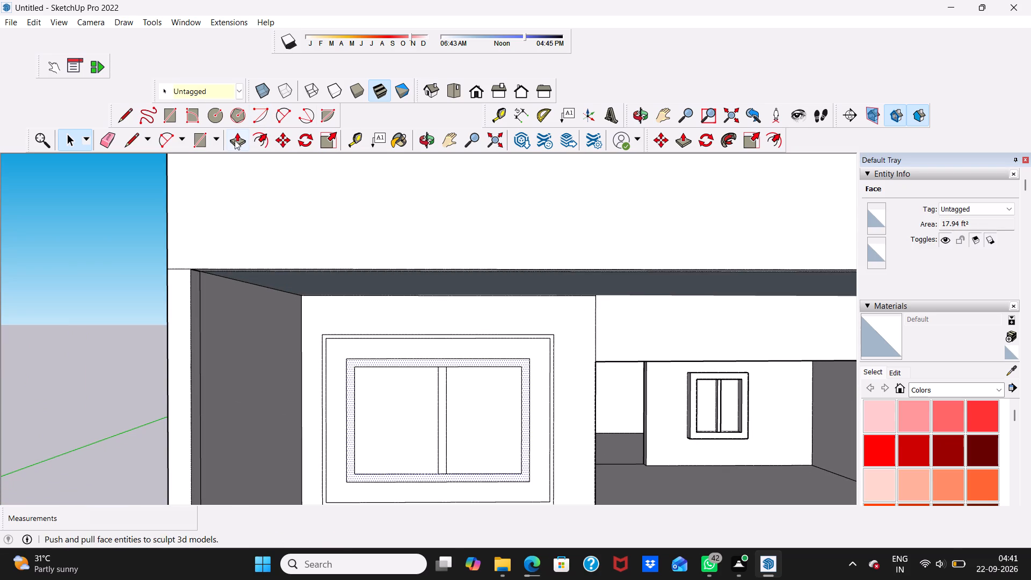
pyautogui.click(234, 140)
pyautogui.moveTo(353, 399); pyautogui.dragTo(358, 397)
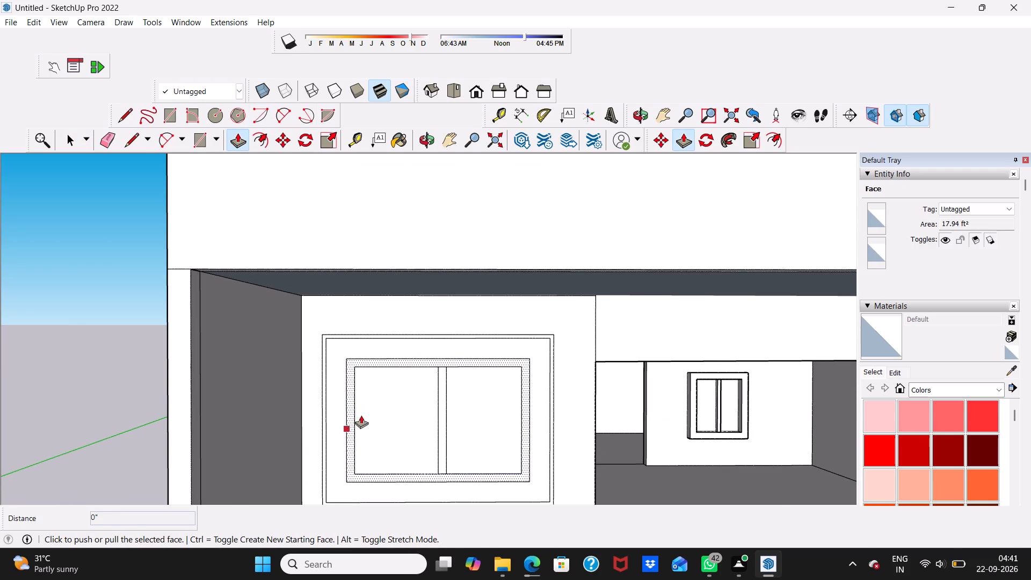
pyautogui.scroll(-2, 347, 419)
pyautogui.click(344, 403)
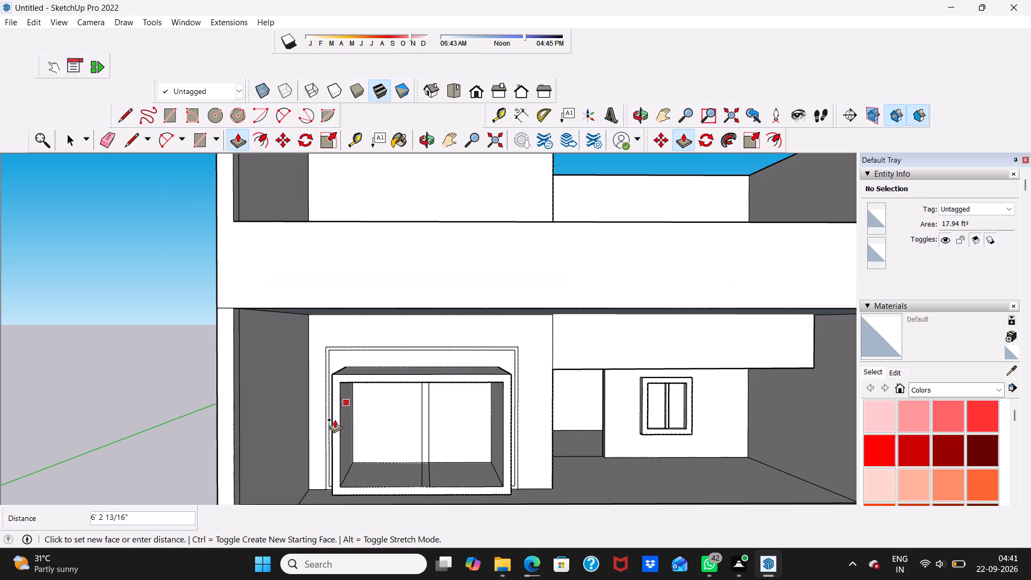
pyautogui.press('6')
pyautogui.hotkey('shift', '"')
pyautogui.press('Return')
# Push/Pull the large window's central mullion outward by 3".
pyautogui.scroll(3, 335, 419)
pyautogui.scroll(2, 417, 410)
pyautogui.scroll(-1, 418, 410)
pyautogui.scroll(3, 419, 411)
pyautogui.click(478, 379)
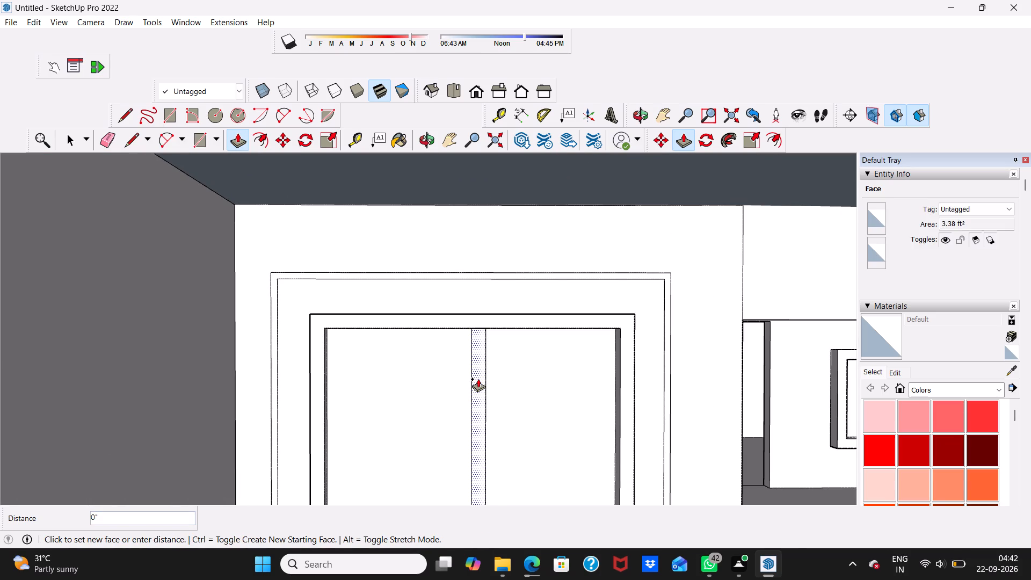
pyautogui.write('3"')
pyautogui.press('Return')
pyautogui.scroll(-6, 558, 227)
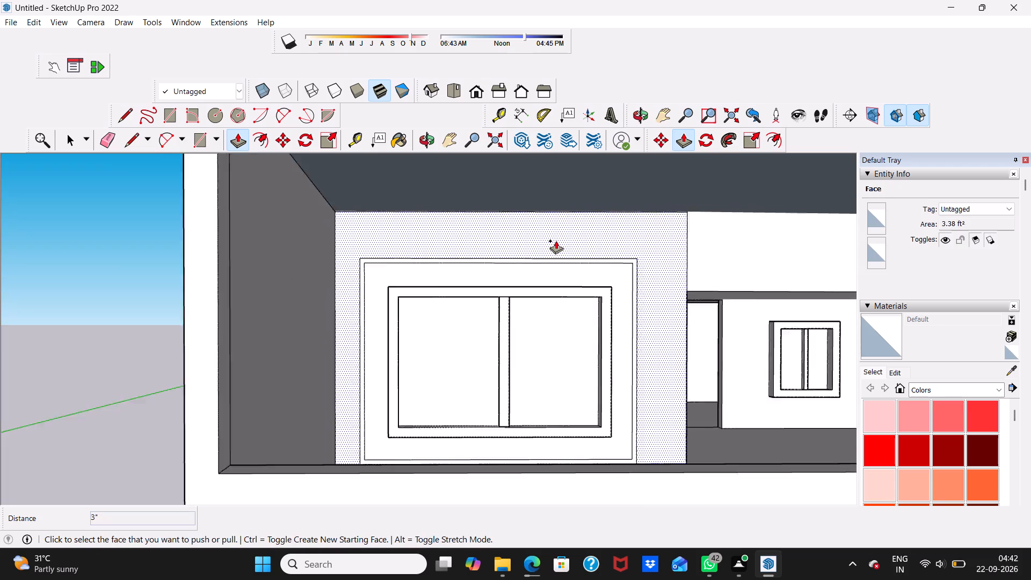
pyautogui.scroll(-4, 556, 241)
pyautogui.scroll(5, 680, 228)
pyautogui.scroll(1, 654, 279)
pyautogui.scroll(-4, 590, 275)
pyautogui.scroll(4, 524, 277)
pyautogui.press('space')
# Erase the long edge and both end edges of the stray face hanging beneath the floor along the window wall.
pyautogui.scroll(-5, 556, 315)
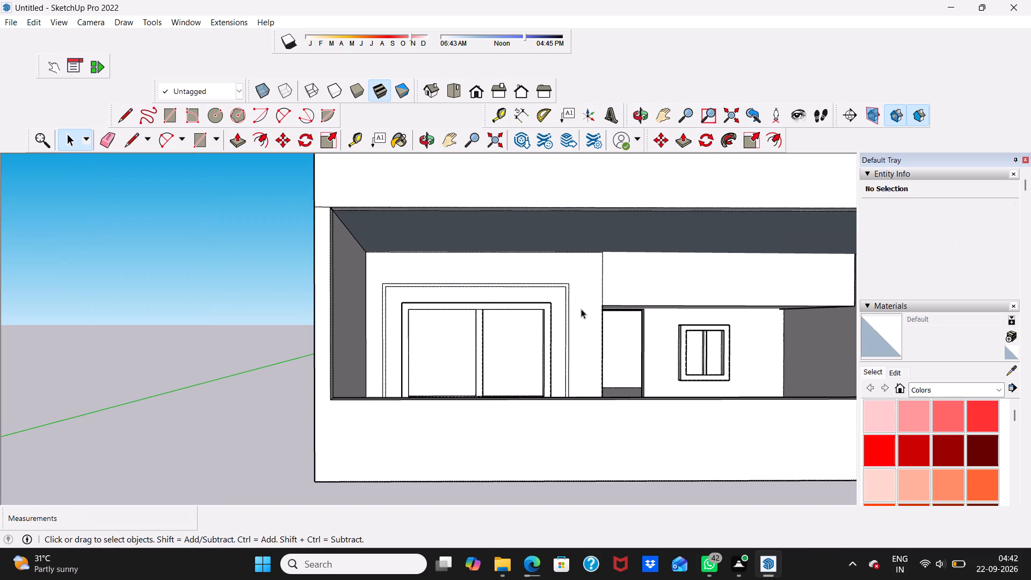
pyautogui.scroll(3, 740, 347)
pyautogui.moveTo(604, 359); pyautogui.dragTo(599, 325, button='middle')
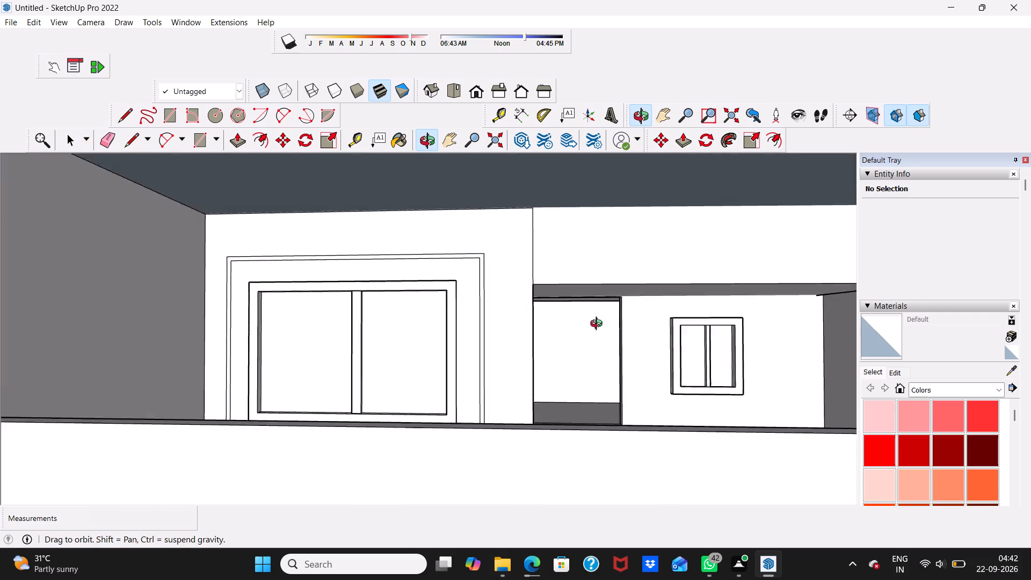
pyautogui.moveTo(599, 325); pyautogui.dragTo(646, 270, button='middle')
pyautogui.scroll(4, 306, 483)
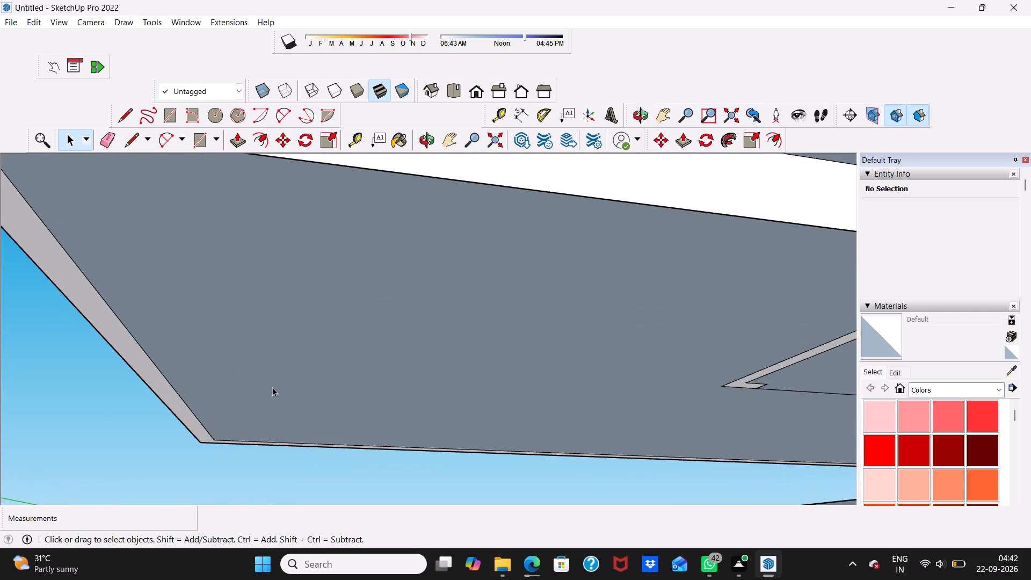
pyautogui.scroll(-4, 272, 388)
pyautogui.click(105, 140)
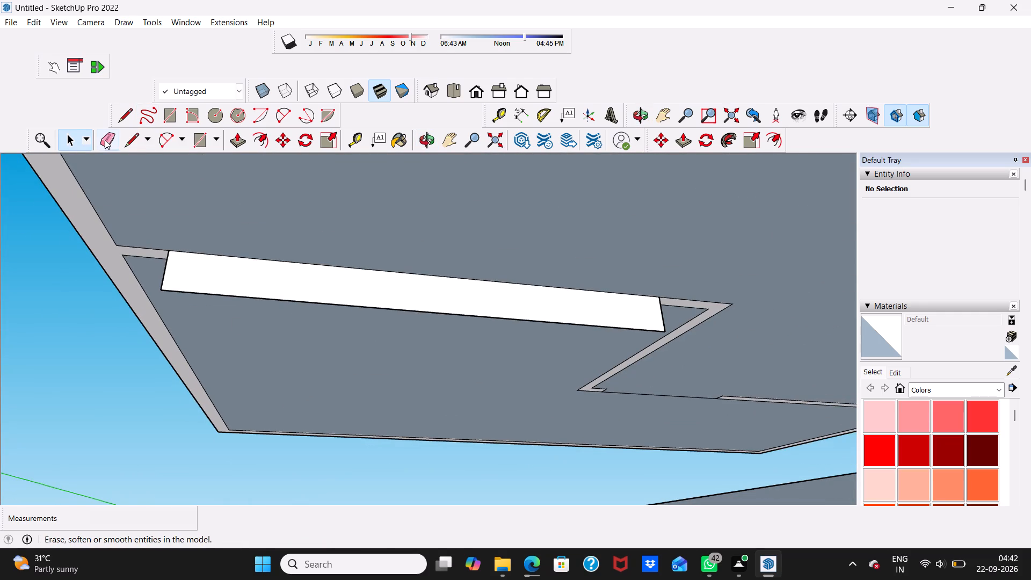
pyautogui.click(227, 291)
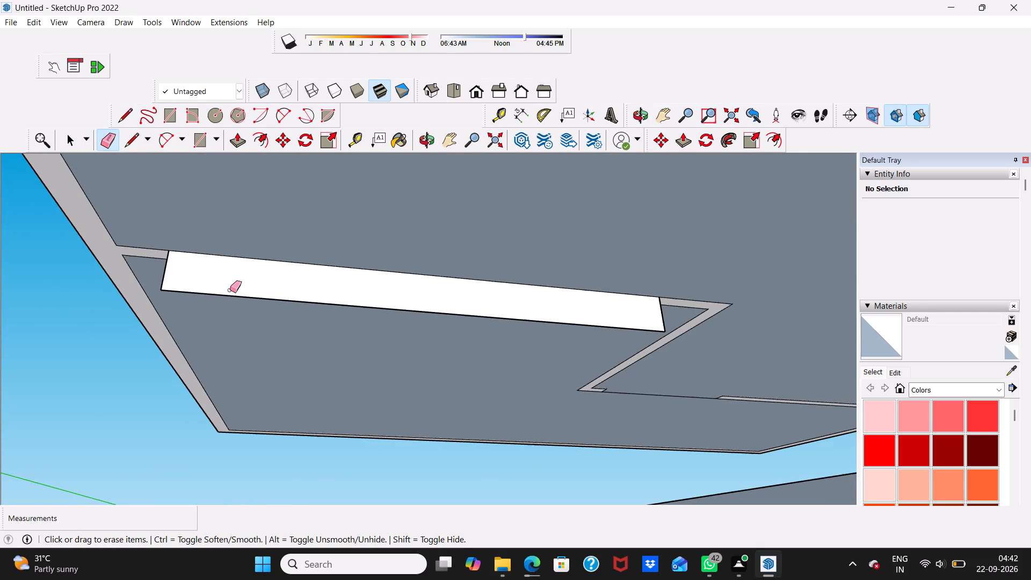
pyautogui.click(230, 296)
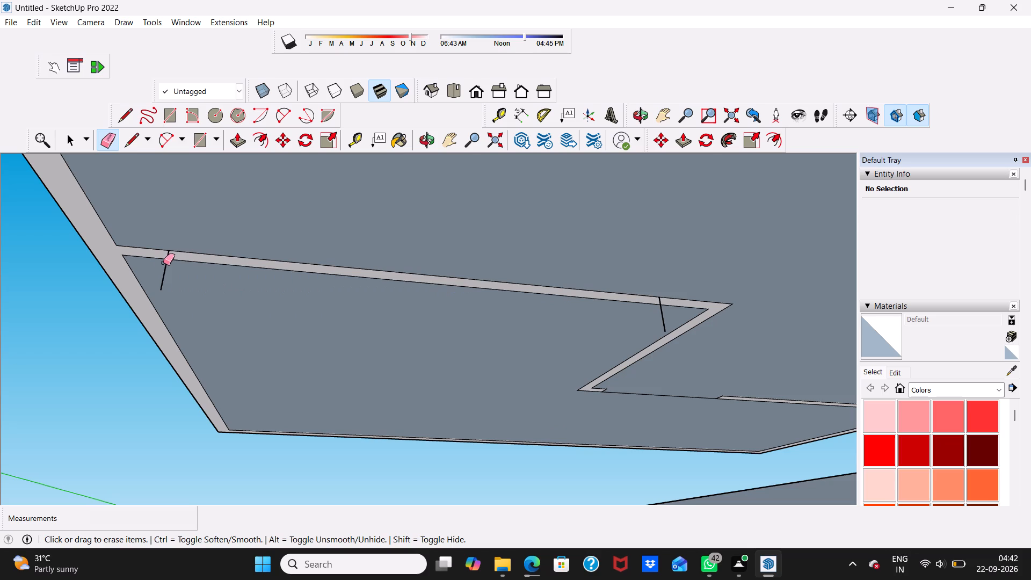
pyautogui.click(164, 266)
pyautogui.scroll(2, 665, 430)
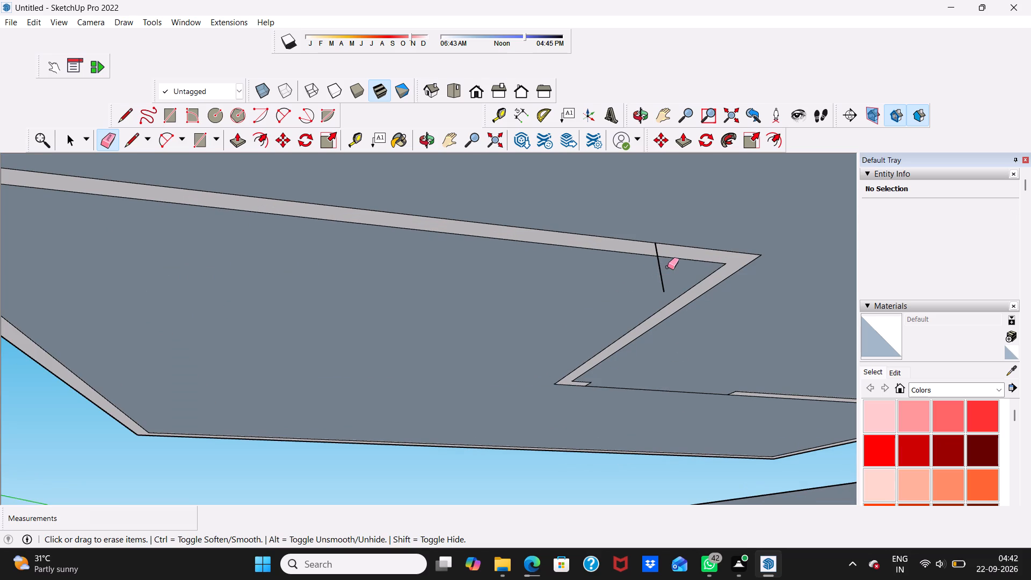
pyautogui.click(659, 271)
pyautogui.scroll(-1, 628, 305)
pyautogui.scroll(1, 621, 317)
pyautogui.scroll(-10, 615, 333)
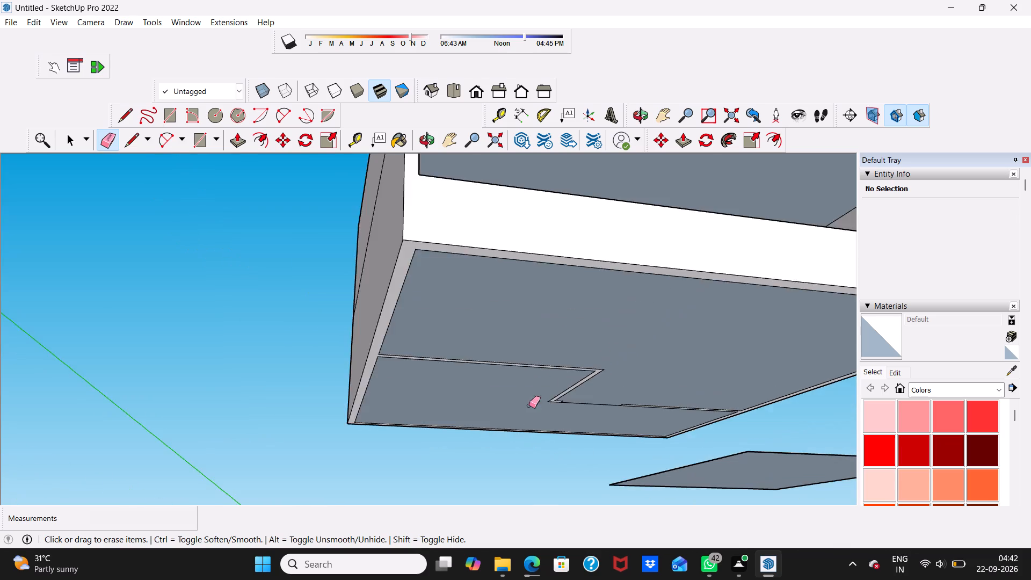
pyautogui.scroll(-4, 529, 405)
pyautogui.moveTo(529, 400); pyautogui.dragTo(409, 521, button='middle')
pyautogui.scroll(8, 467, 418)
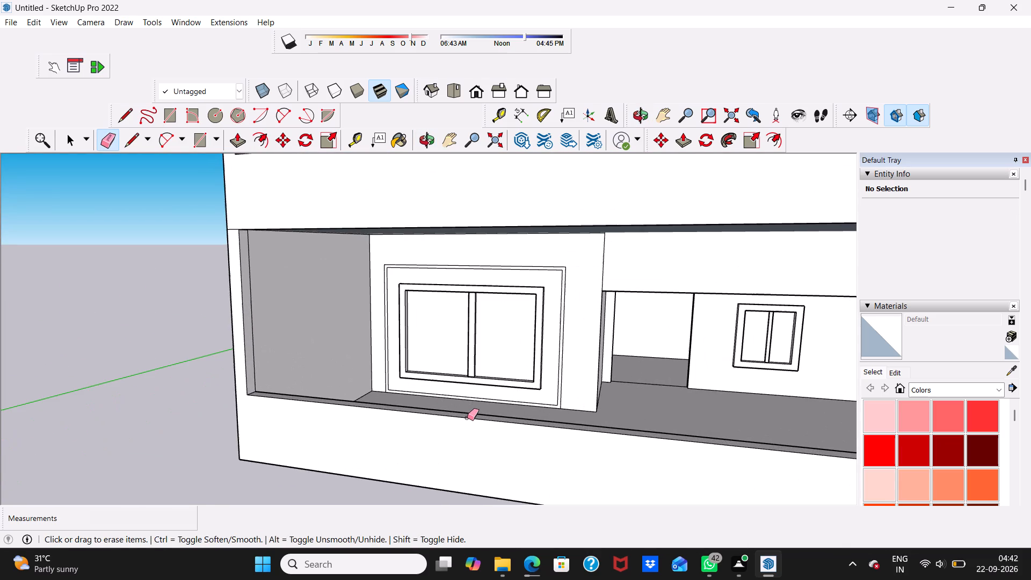
pyautogui.press('space')
# Draw a thin horizontal strip rectangle about 16' 2 1/2" by 3 5/16" near the upper edge of the beam face above the small window.
pyautogui.scroll(-3, 505, 403)
pyautogui.moveTo(578, 353); pyautogui.dragTo(617, 352, button='middle')
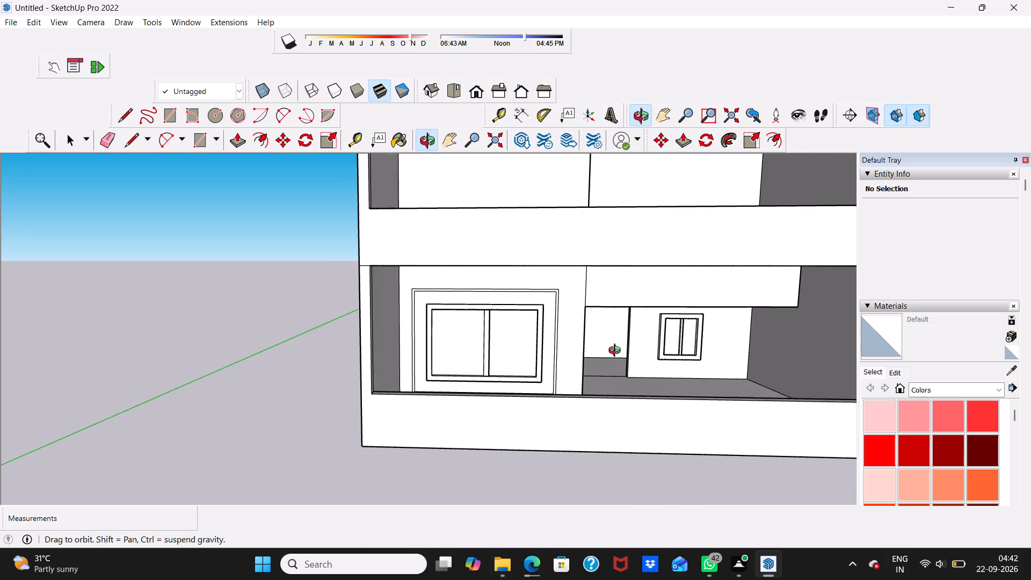
pyautogui.moveTo(617, 352); pyautogui.dragTo(613, 383, button='middle')
pyautogui.scroll(1, 622, 386)
pyautogui.scroll(-2, 623, 388)
pyautogui.moveTo(652, 325); pyautogui.dragTo(674, 285, button='middle')
pyautogui.scroll(3, 677, 296)
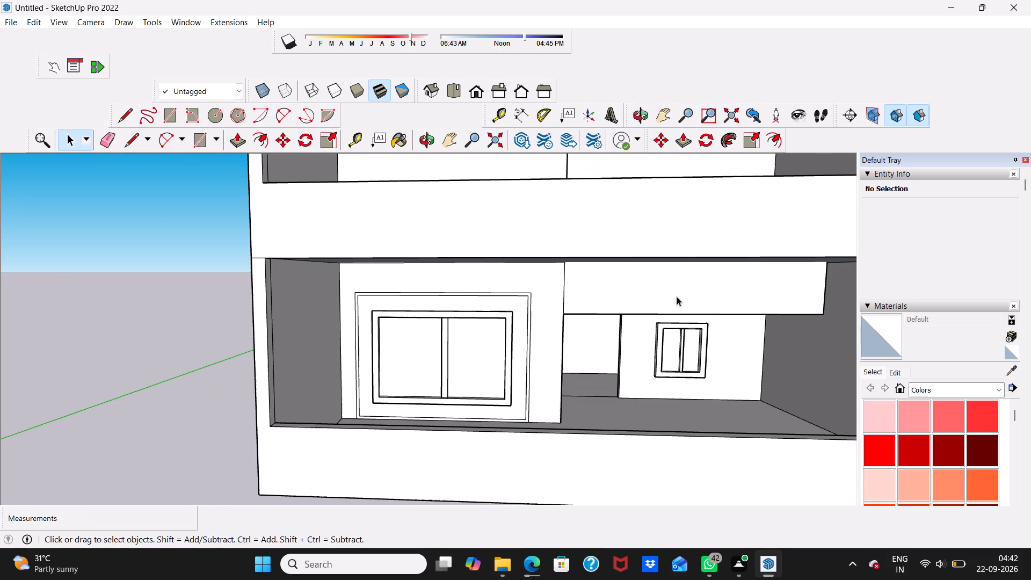
pyautogui.scroll(1, 677, 297)
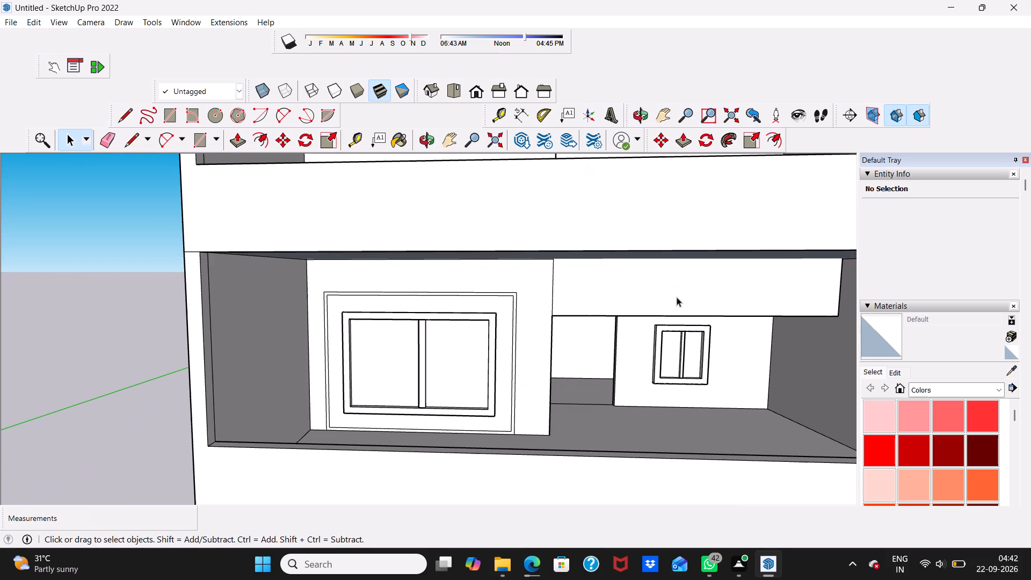
pyautogui.click(171, 112)
pyautogui.scroll(4, 698, 290)
pyautogui.scroll(3, 643, 289)
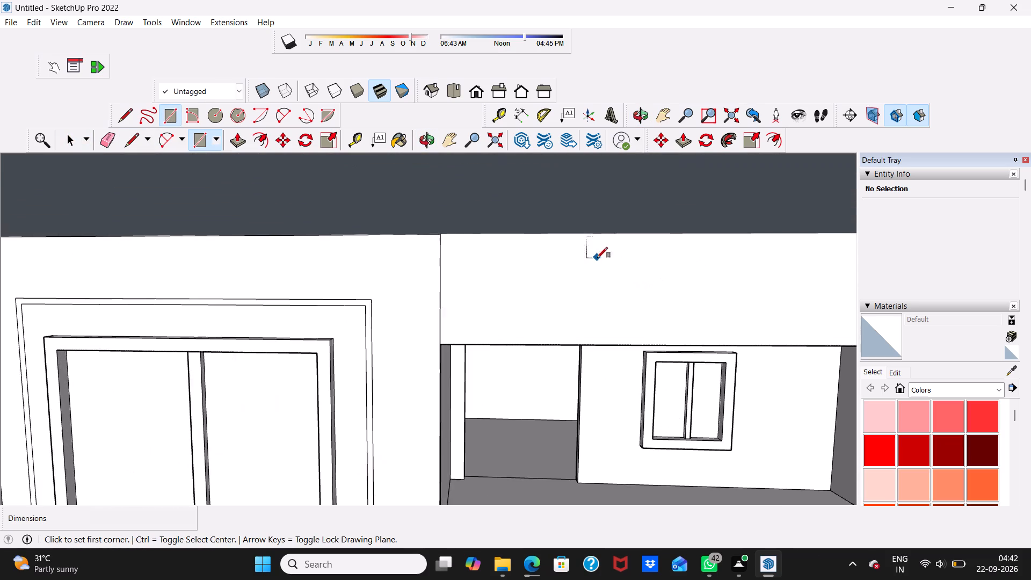
pyautogui.scroll(-1, 575, 271)
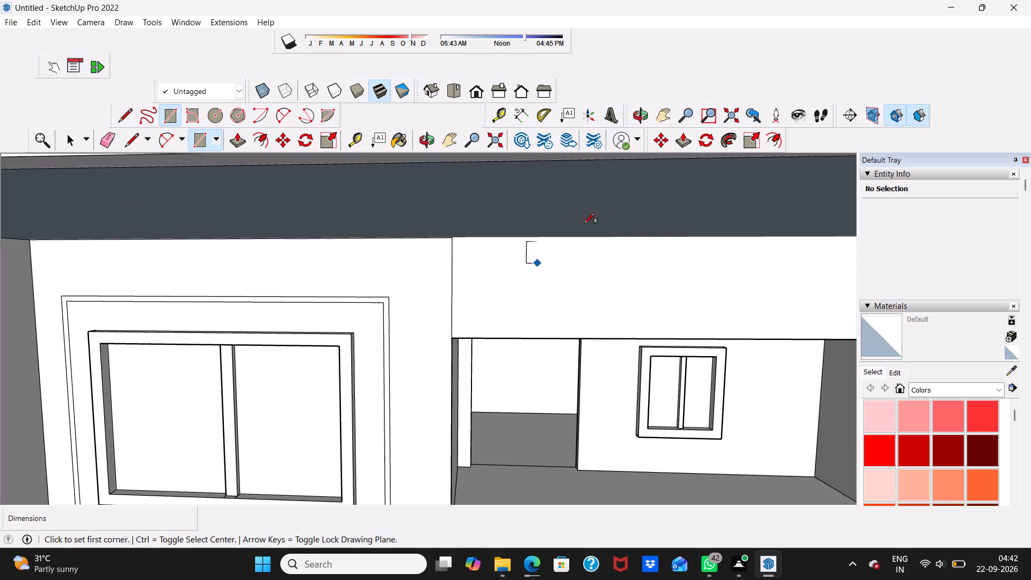
pyautogui.click(524, 260)
pyautogui.scroll(-3, 539, 269)
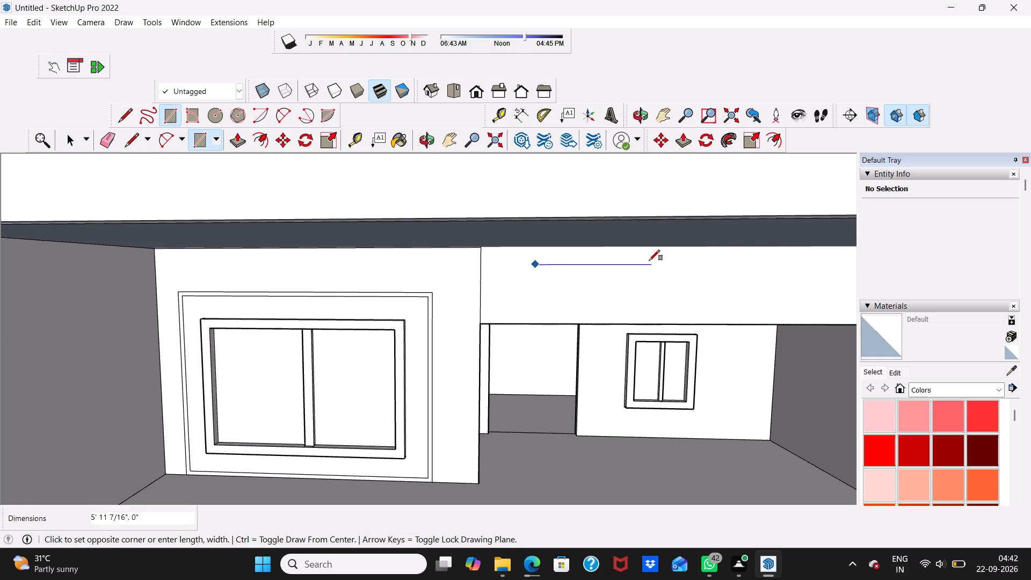
pyautogui.scroll(-3, 655, 265)
pyautogui.scroll(2, 784, 278)
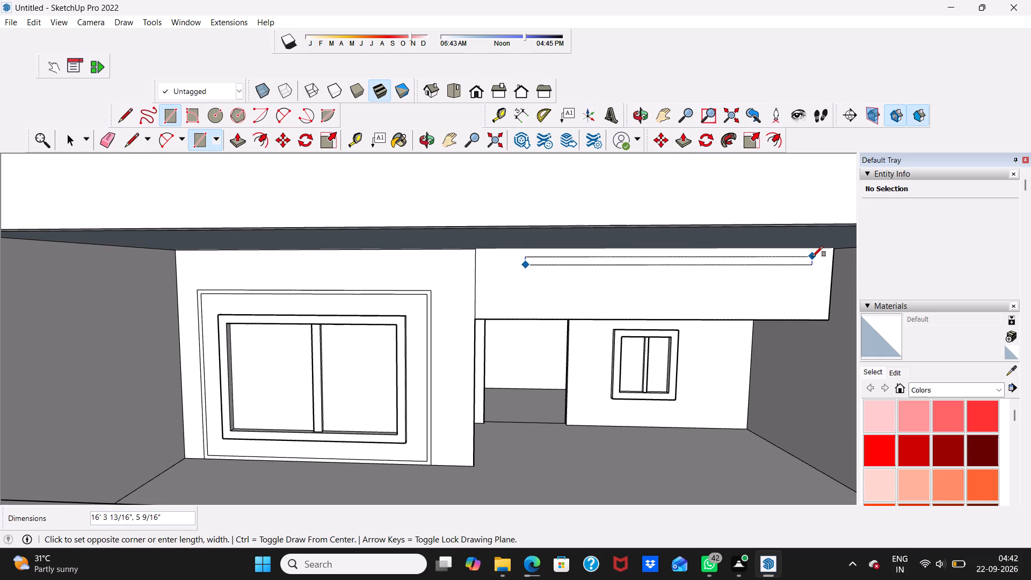
pyautogui.scroll(7, 811, 258)
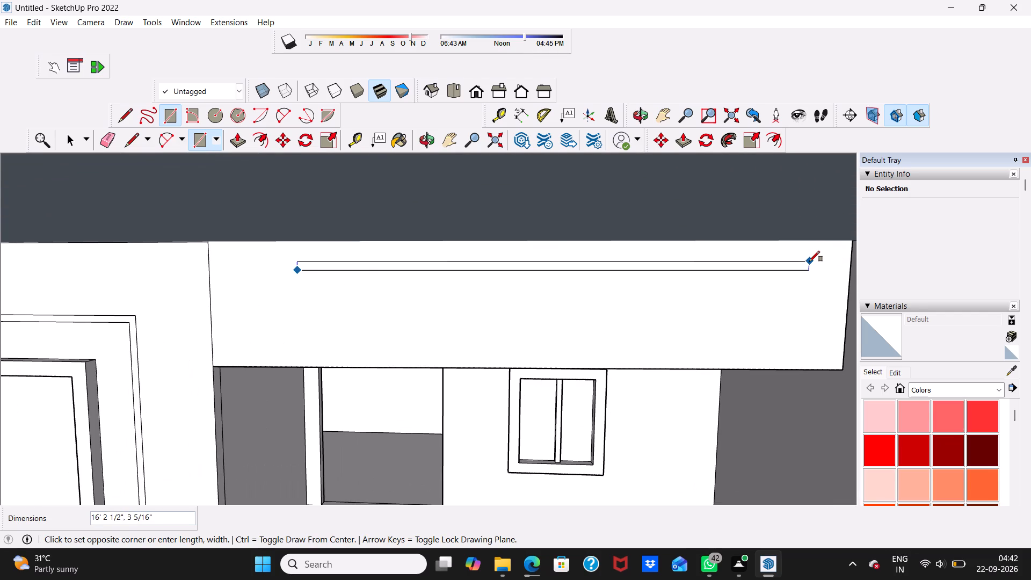
pyautogui.click(809, 262)
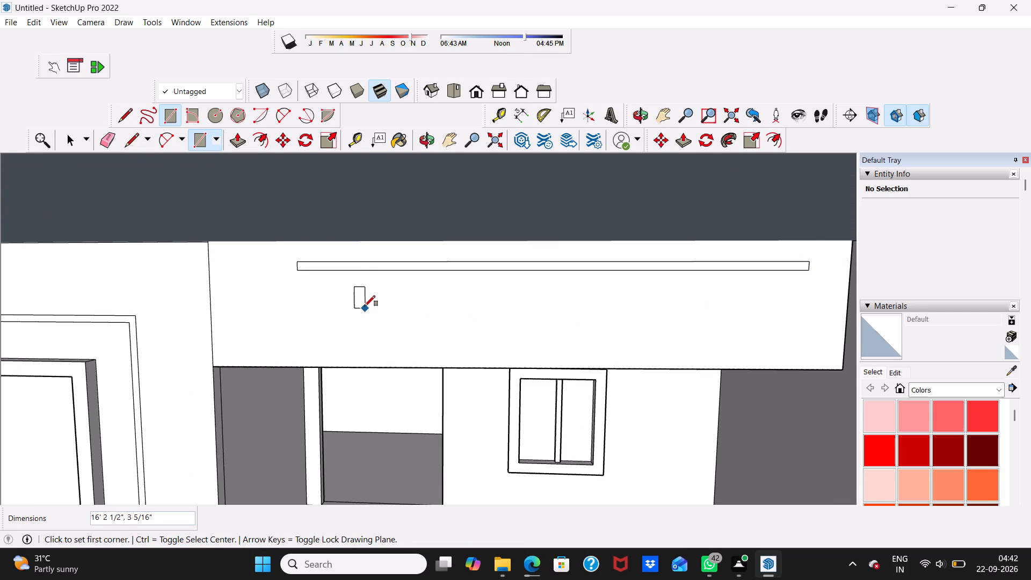
# Draw a second, slightly shorter strip rectangle about 15' 1 1/2" by 3 3/8" just below the first on the beam face.
pyautogui.scroll(1, 364, 299)
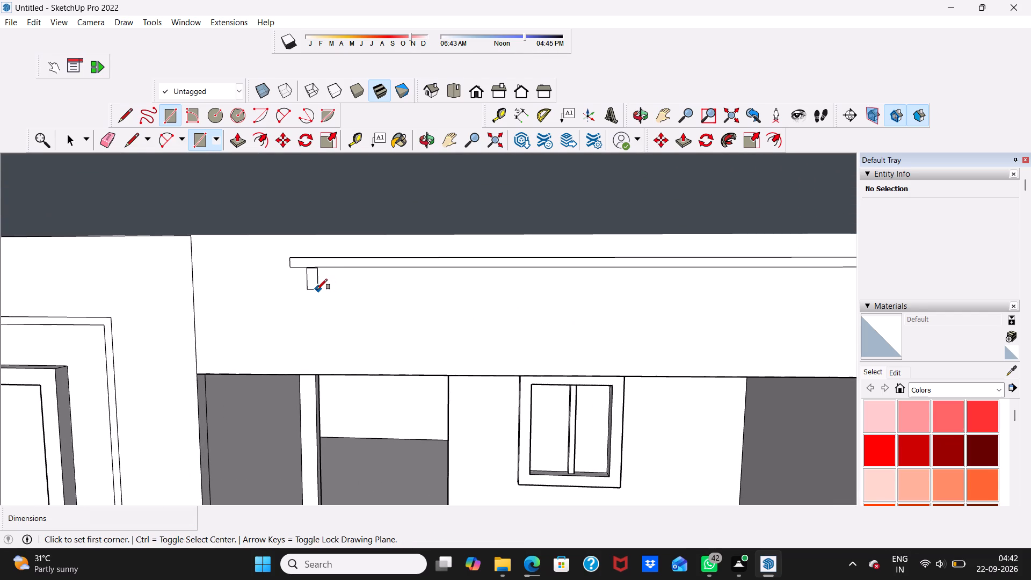
pyautogui.click(317, 288)
pyautogui.scroll(-1, 410, 317)
pyautogui.scroll(-3, 497, 322)
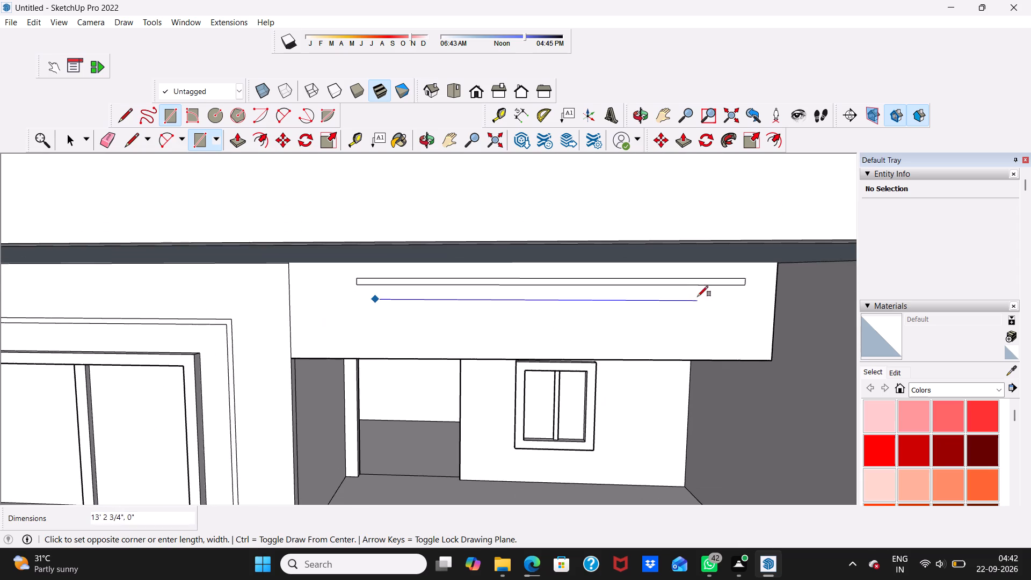
pyautogui.scroll(-2, 693, 305)
pyautogui.scroll(1, 697, 313)
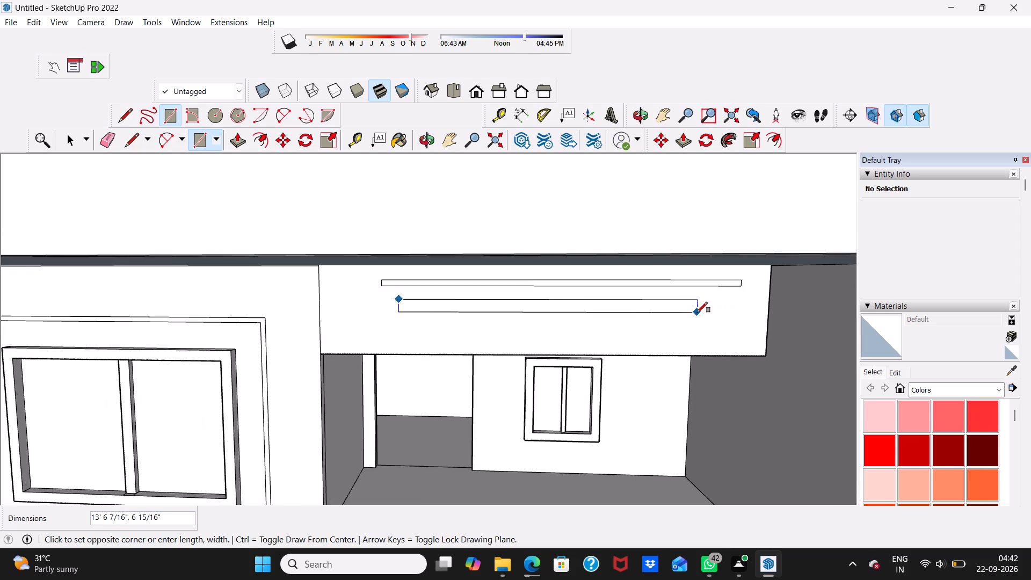
pyautogui.scroll(1, 697, 313)
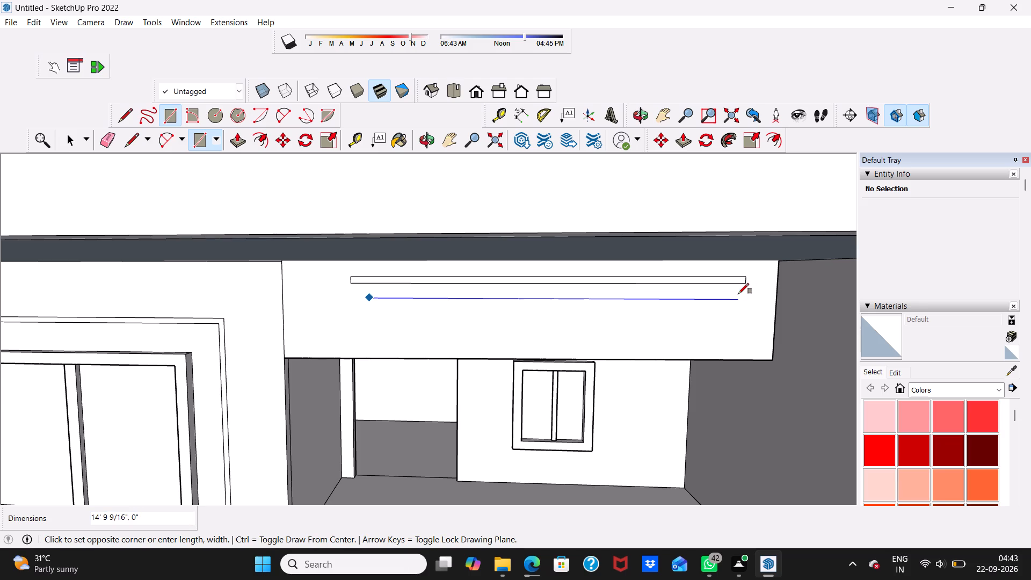
pyautogui.scroll(1, 738, 292)
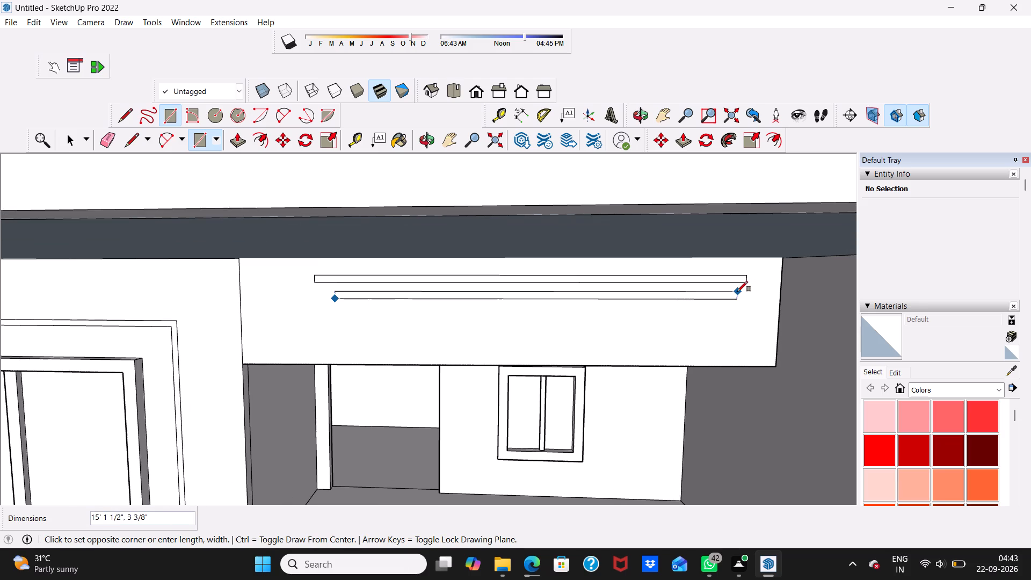
pyautogui.click(737, 291)
pyautogui.scroll(1, 491, 349)
pyautogui.scroll(-2, 490, 347)
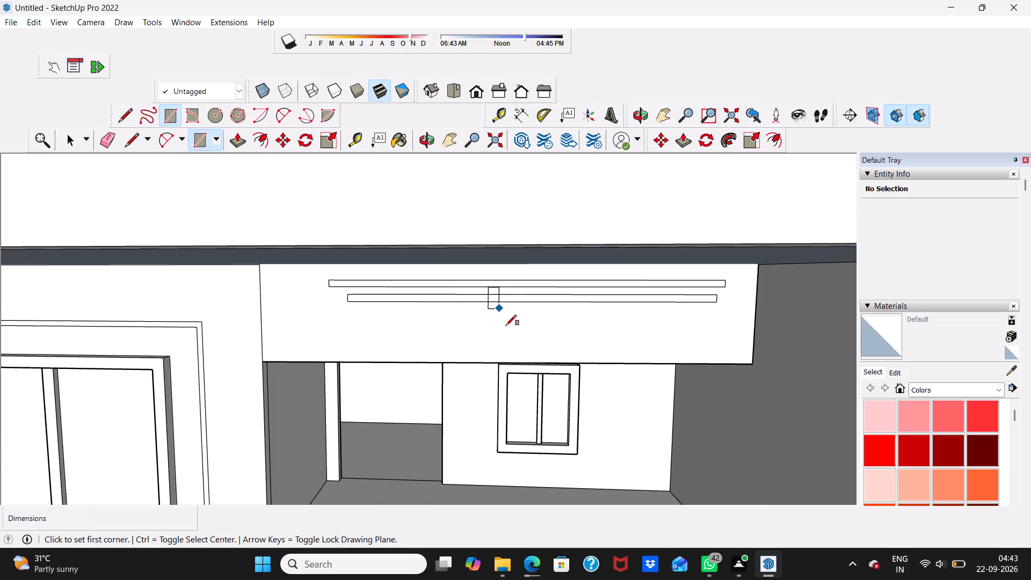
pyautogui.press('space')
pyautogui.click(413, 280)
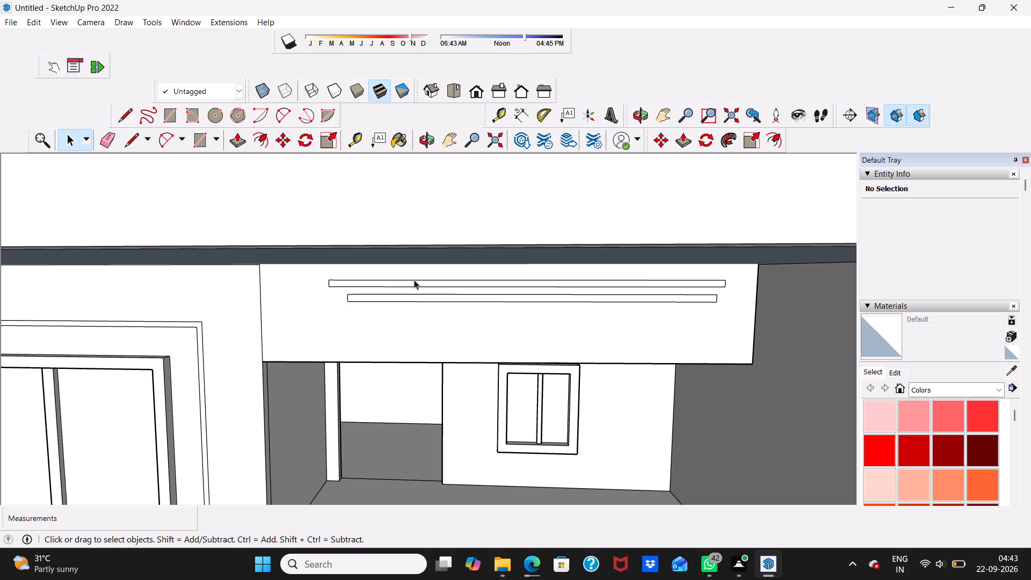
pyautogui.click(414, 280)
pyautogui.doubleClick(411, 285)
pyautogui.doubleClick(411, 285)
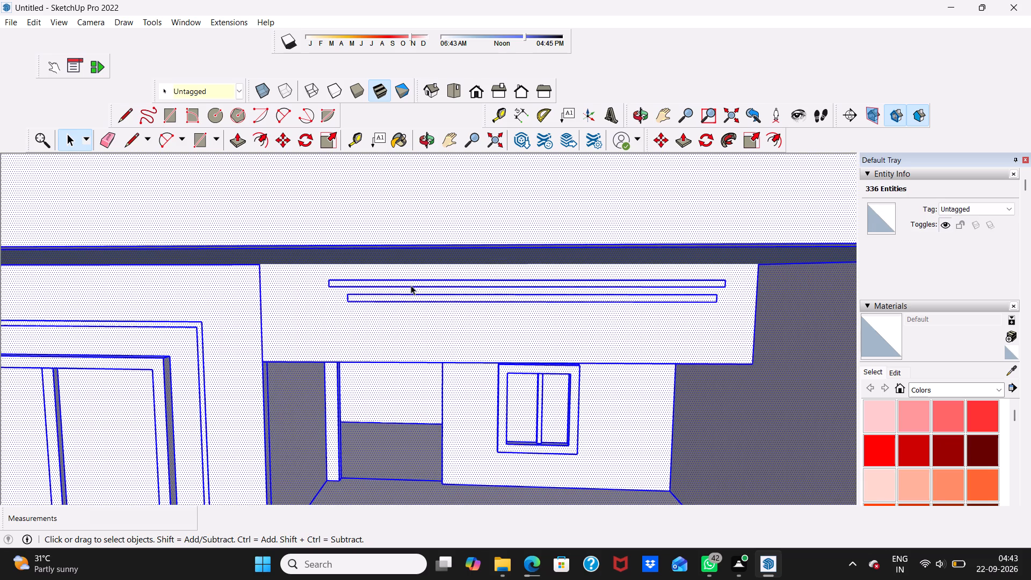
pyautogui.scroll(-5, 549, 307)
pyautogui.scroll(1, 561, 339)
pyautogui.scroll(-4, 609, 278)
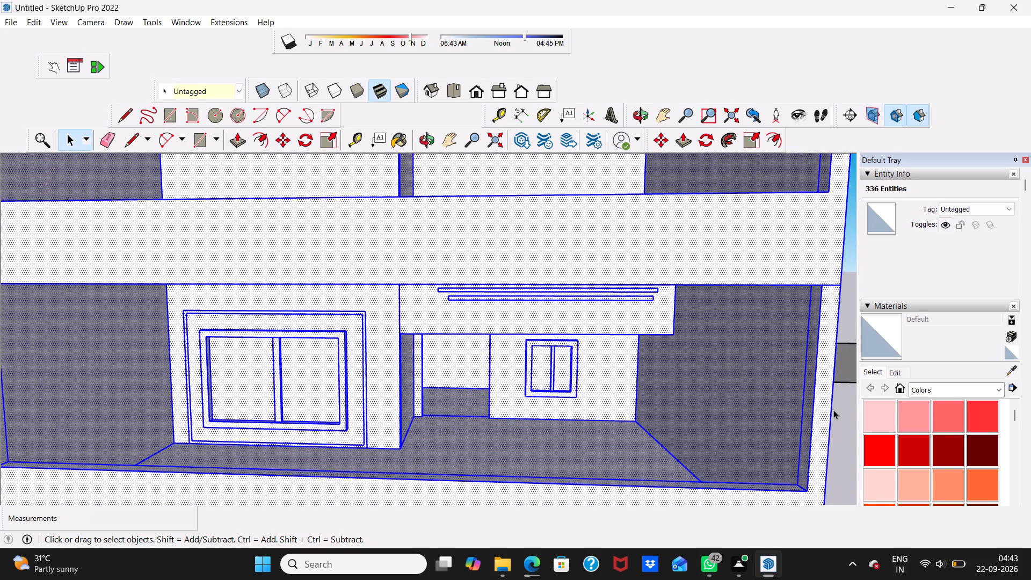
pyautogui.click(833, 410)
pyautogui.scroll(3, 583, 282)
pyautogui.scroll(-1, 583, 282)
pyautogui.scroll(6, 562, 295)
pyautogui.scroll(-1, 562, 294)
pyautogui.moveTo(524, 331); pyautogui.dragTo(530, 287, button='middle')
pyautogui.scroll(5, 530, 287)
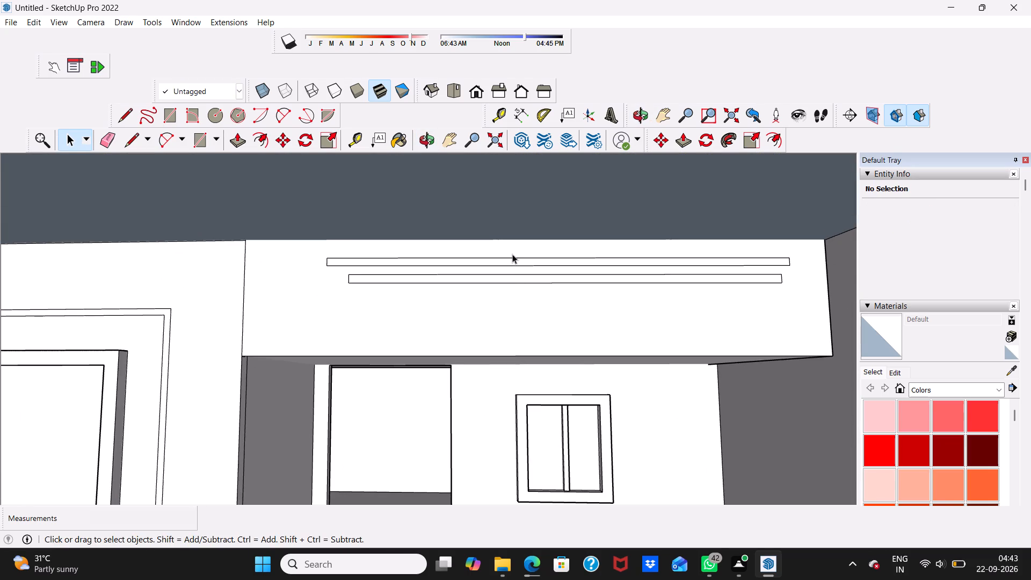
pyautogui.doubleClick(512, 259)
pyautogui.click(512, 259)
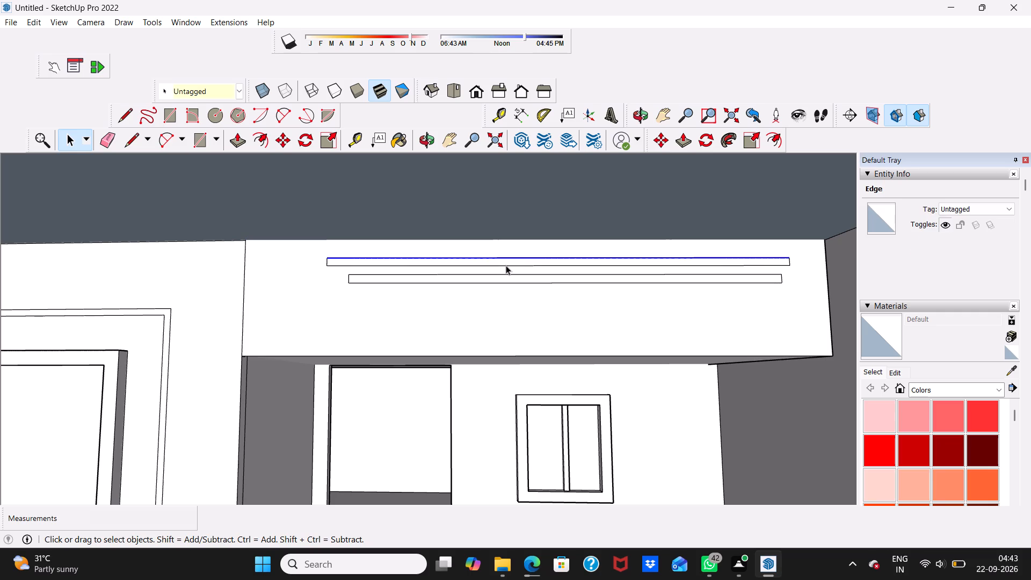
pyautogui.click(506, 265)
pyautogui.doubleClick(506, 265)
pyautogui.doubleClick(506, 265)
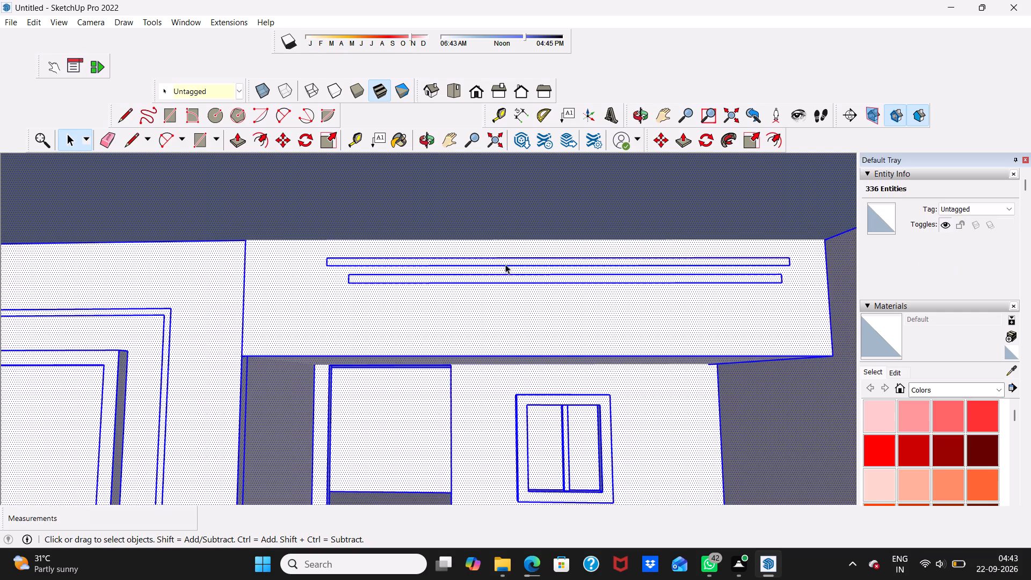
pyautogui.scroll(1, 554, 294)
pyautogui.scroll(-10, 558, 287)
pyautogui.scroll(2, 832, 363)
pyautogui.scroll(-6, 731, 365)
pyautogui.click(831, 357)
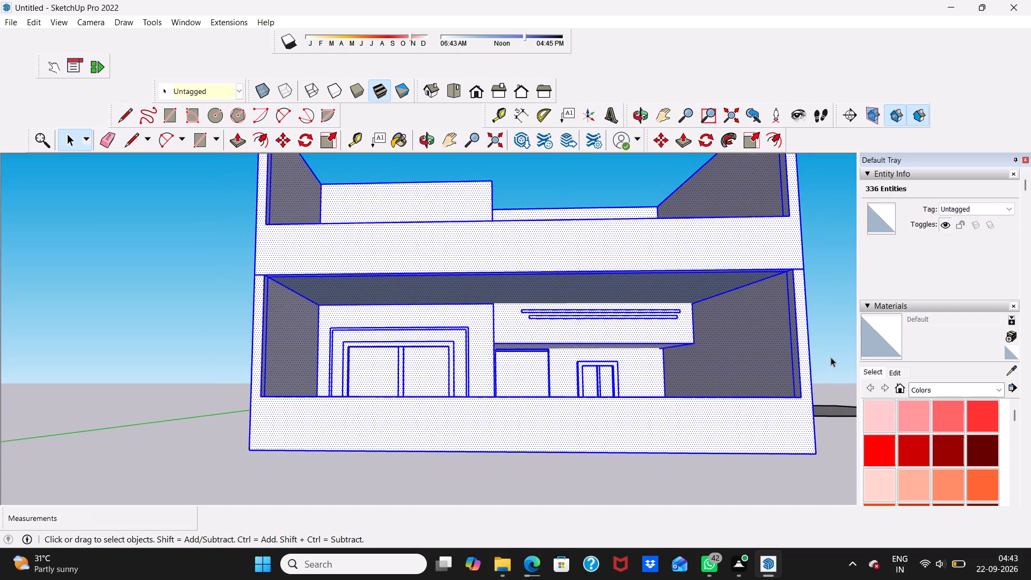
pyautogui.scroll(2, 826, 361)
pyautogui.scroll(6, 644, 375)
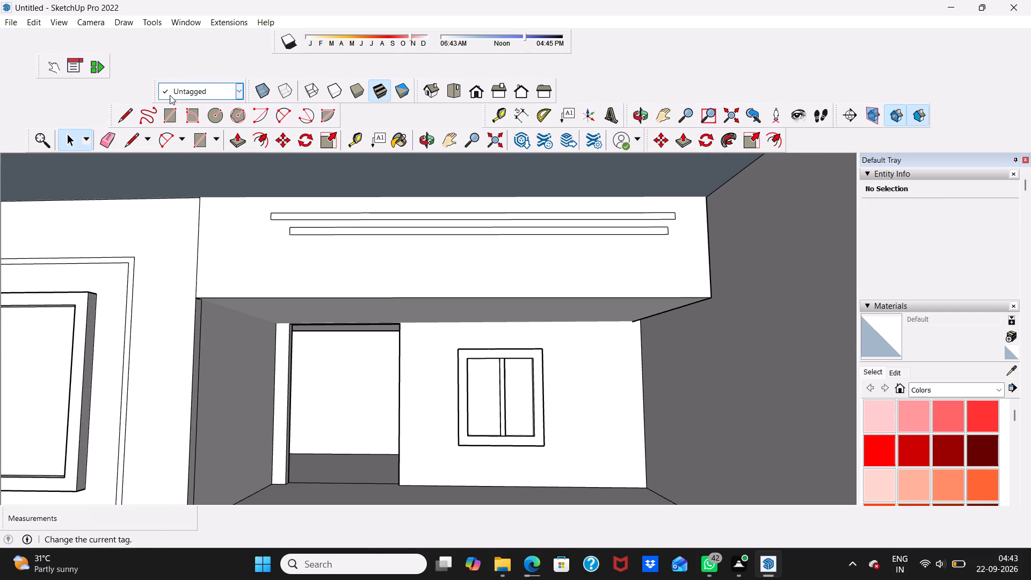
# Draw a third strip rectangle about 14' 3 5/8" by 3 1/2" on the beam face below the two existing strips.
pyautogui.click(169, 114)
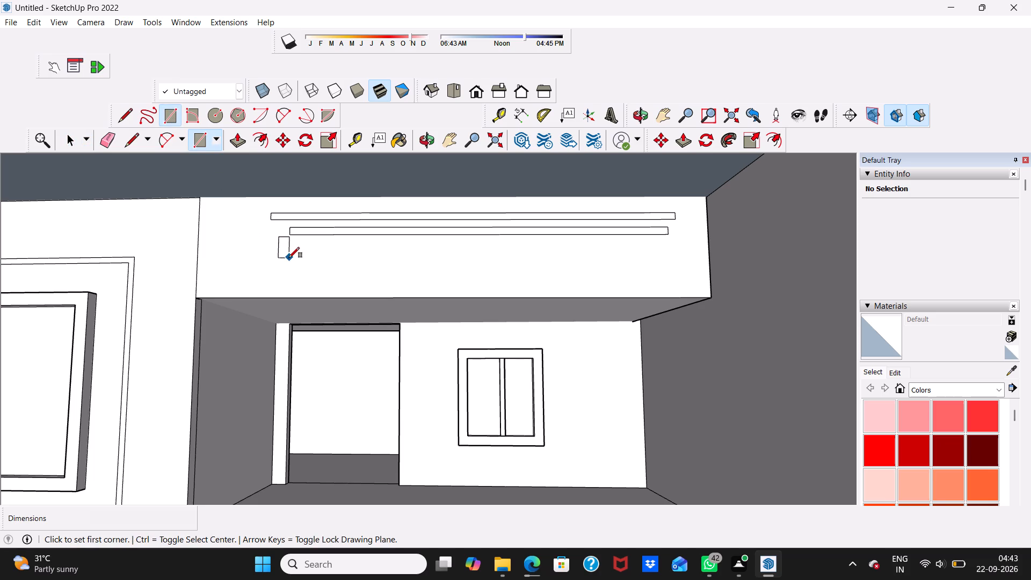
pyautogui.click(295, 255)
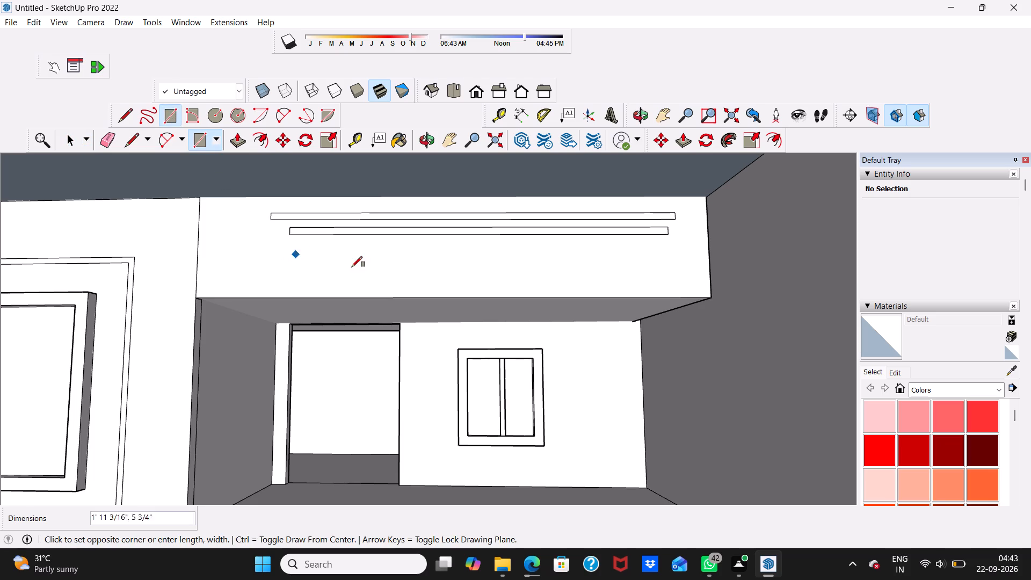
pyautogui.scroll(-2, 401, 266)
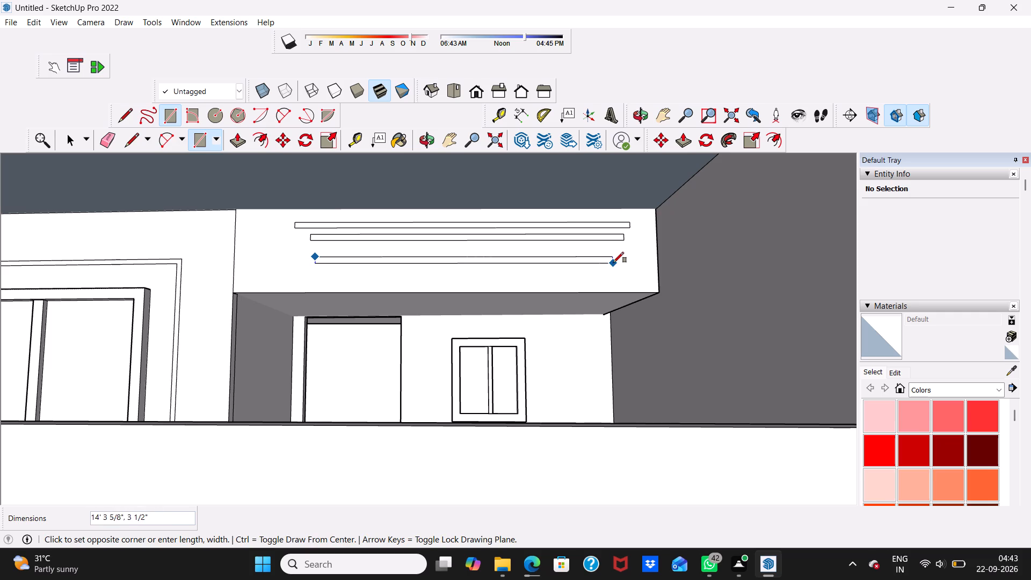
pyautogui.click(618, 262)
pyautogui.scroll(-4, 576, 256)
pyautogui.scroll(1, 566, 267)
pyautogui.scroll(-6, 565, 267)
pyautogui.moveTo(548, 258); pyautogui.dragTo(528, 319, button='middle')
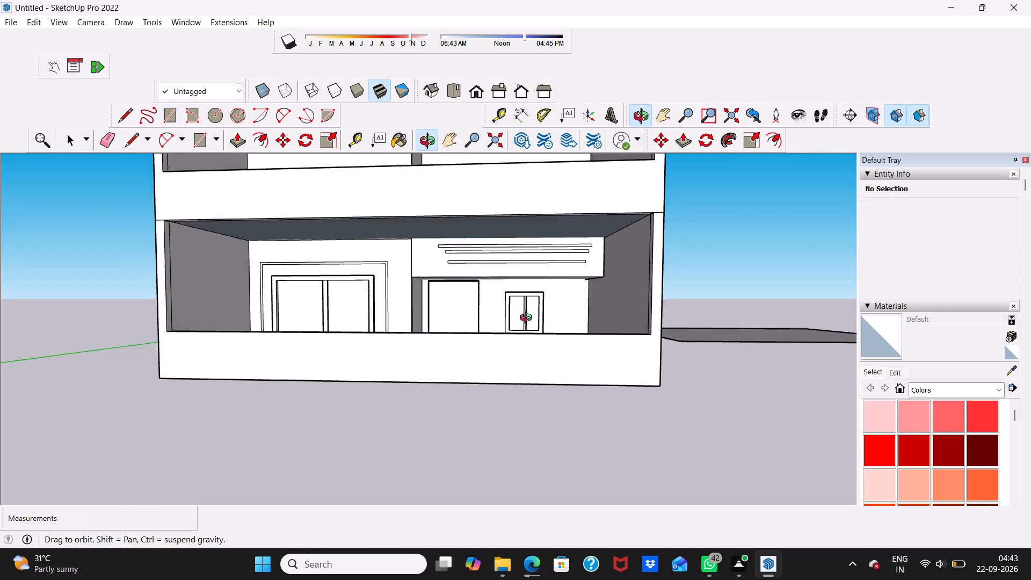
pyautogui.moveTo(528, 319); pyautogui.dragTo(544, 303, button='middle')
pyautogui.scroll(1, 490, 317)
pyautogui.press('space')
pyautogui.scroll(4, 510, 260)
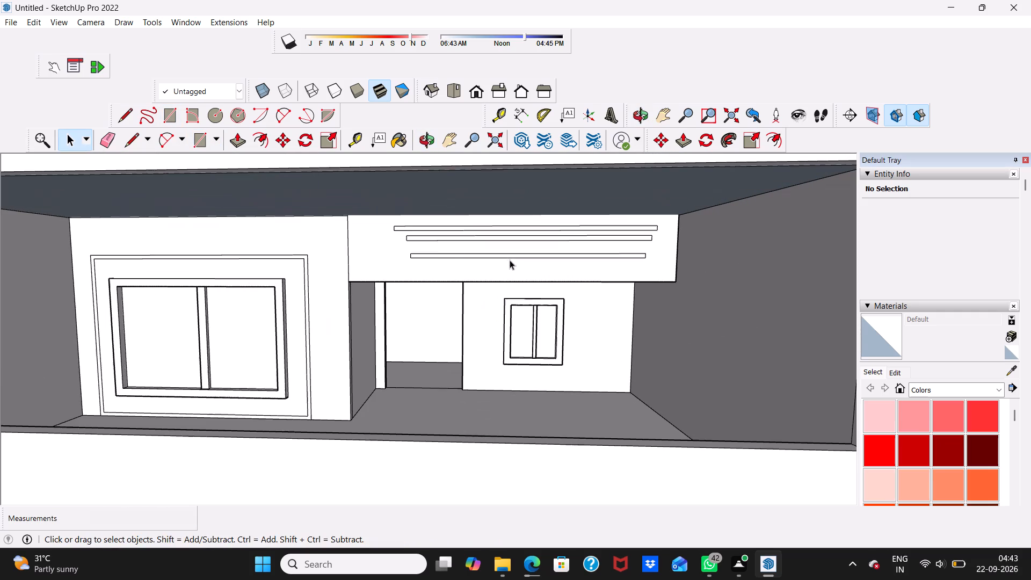
# Undo the third and second strip rectangles, keeping only the uppermost strip on the beam face.
pyautogui.hotkey('ctrl', 'z')
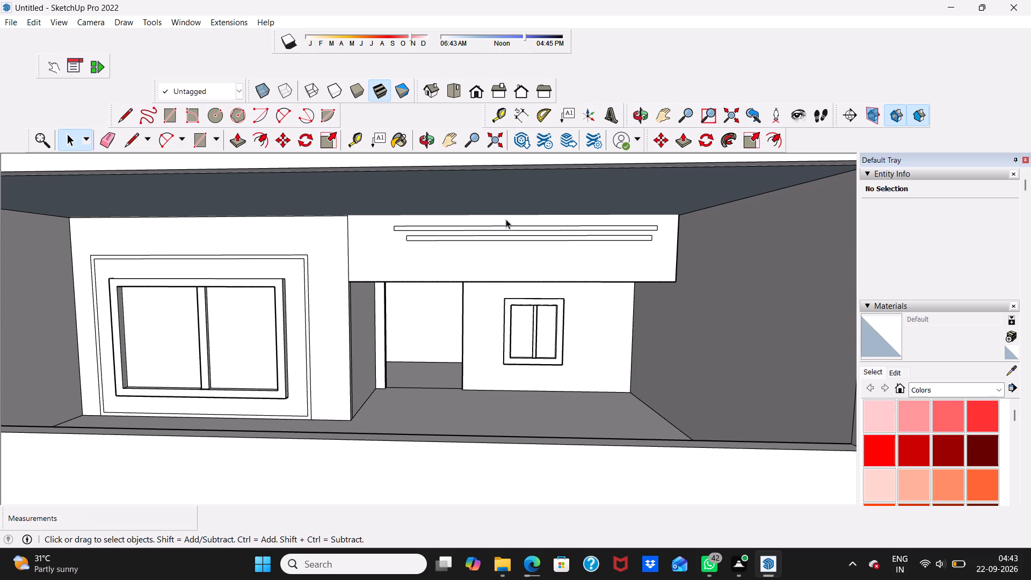
pyautogui.hotkey('ctrl', 'z')
# Copy the upper strip rectangle straight down the beam face by about 2' 3 5/16", close to the beam's lower edge.
pyautogui.scroll(2, 434, 221)
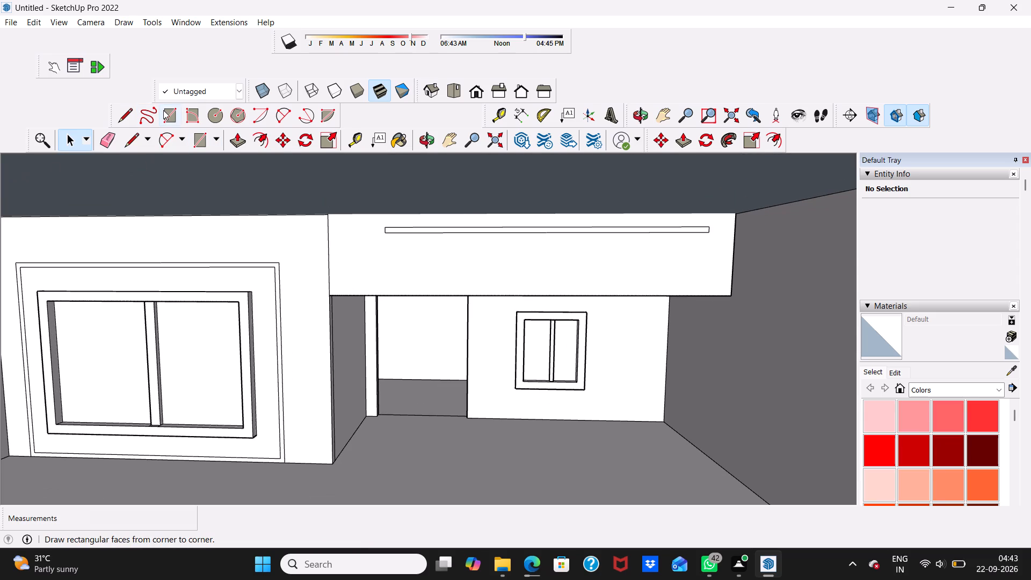
pyautogui.scroll(4, 464, 219)
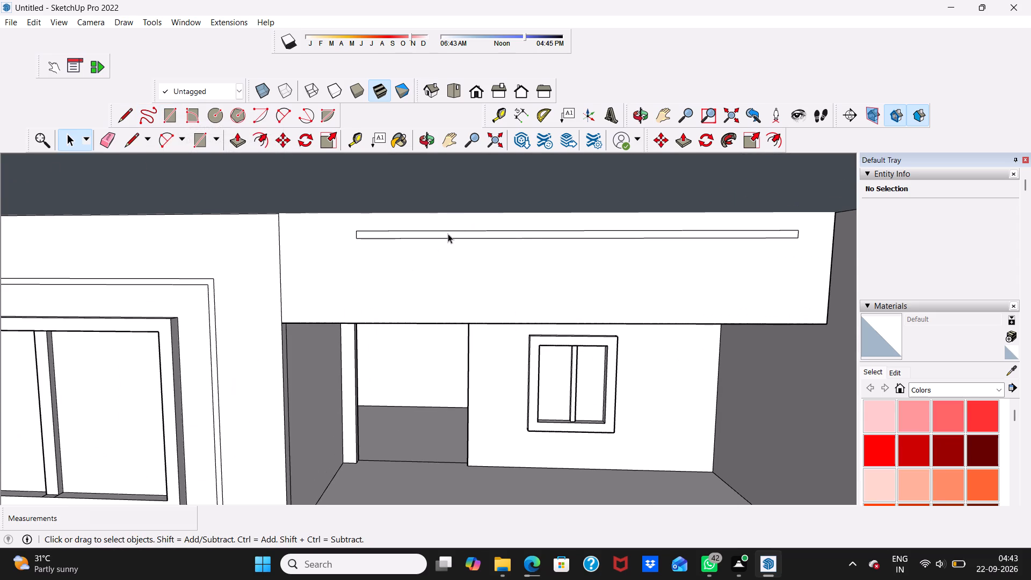
pyautogui.doubleClick(448, 233)
pyautogui.doubleClick(443, 238)
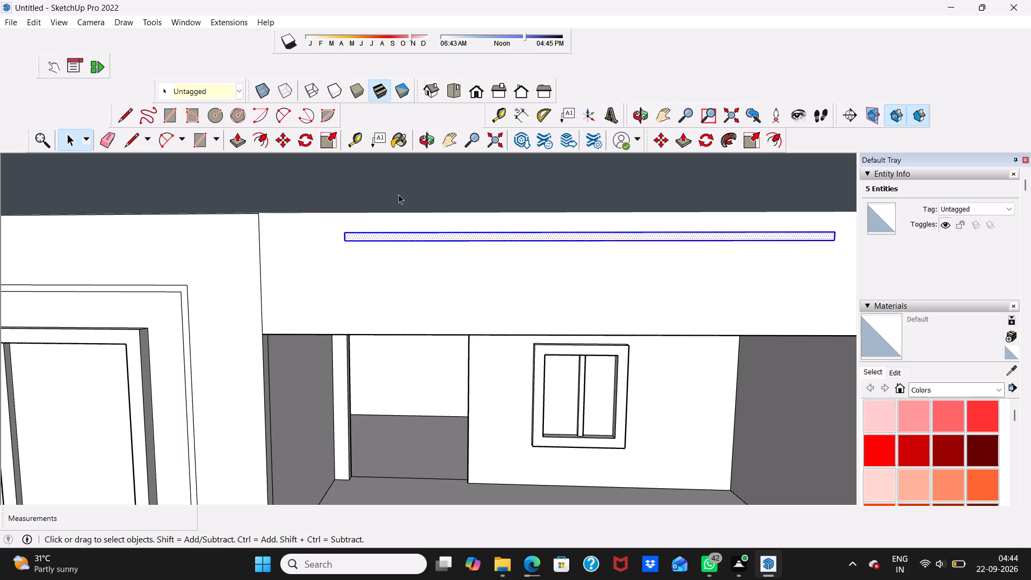
pyautogui.click(281, 139)
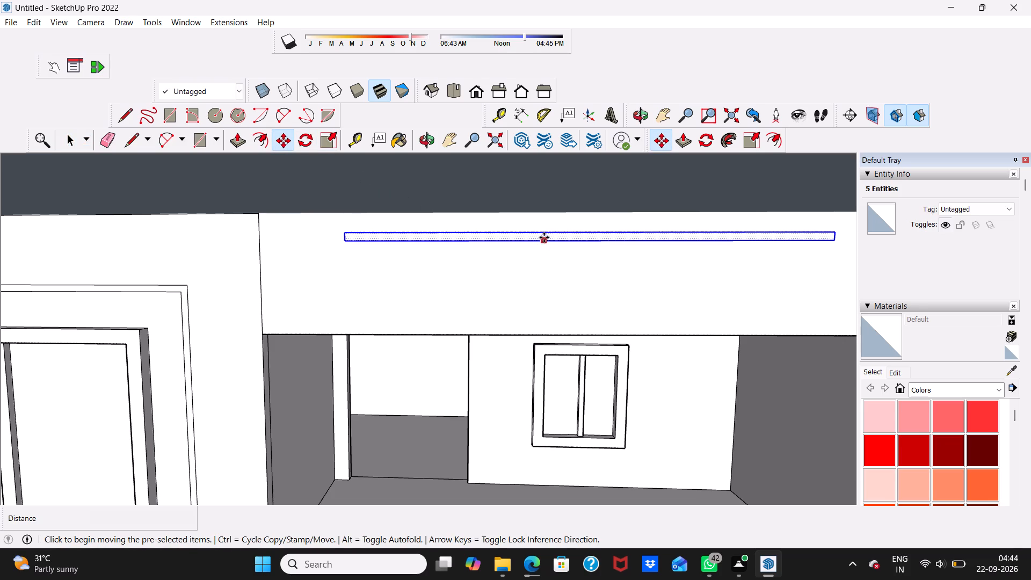
pyautogui.moveTo(544, 234); pyautogui.dragTo(544, 241)
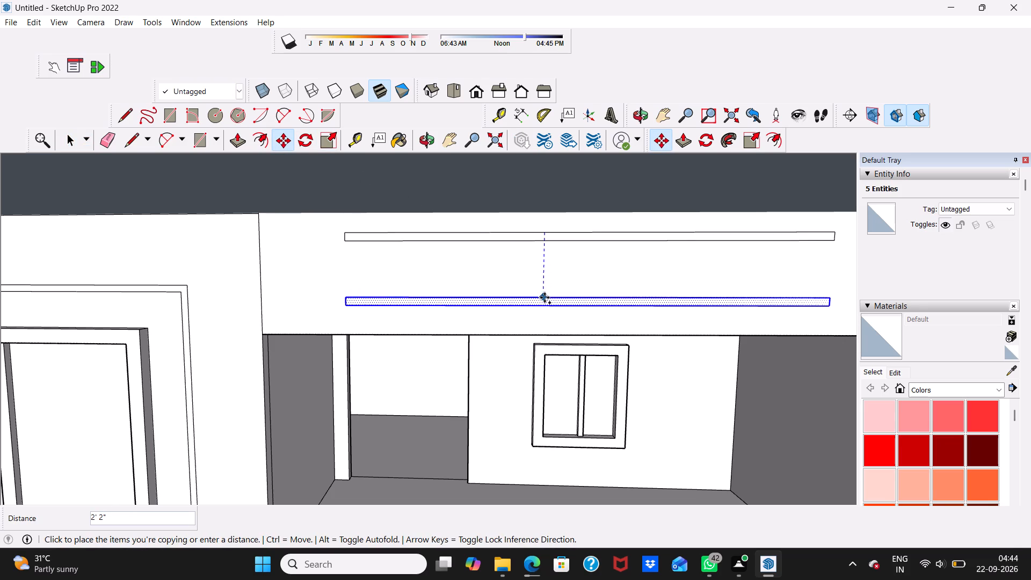
pyautogui.click(545, 301)
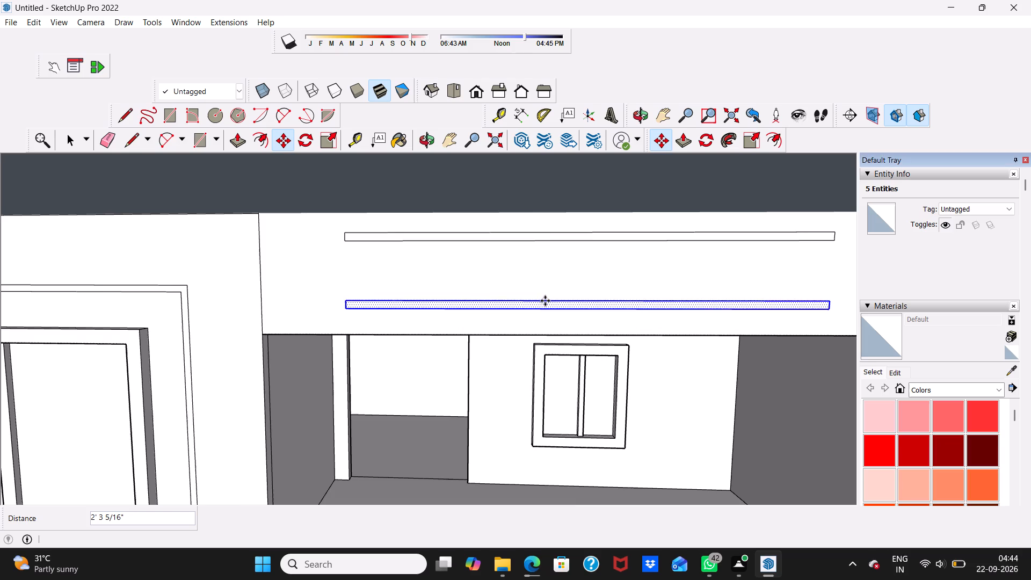
pyautogui.scroll(-6, 518, 299)
pyautogui.press('space')
pyautogui.click(531, 281)
pyautogui.scroll(-5, 531, 282)
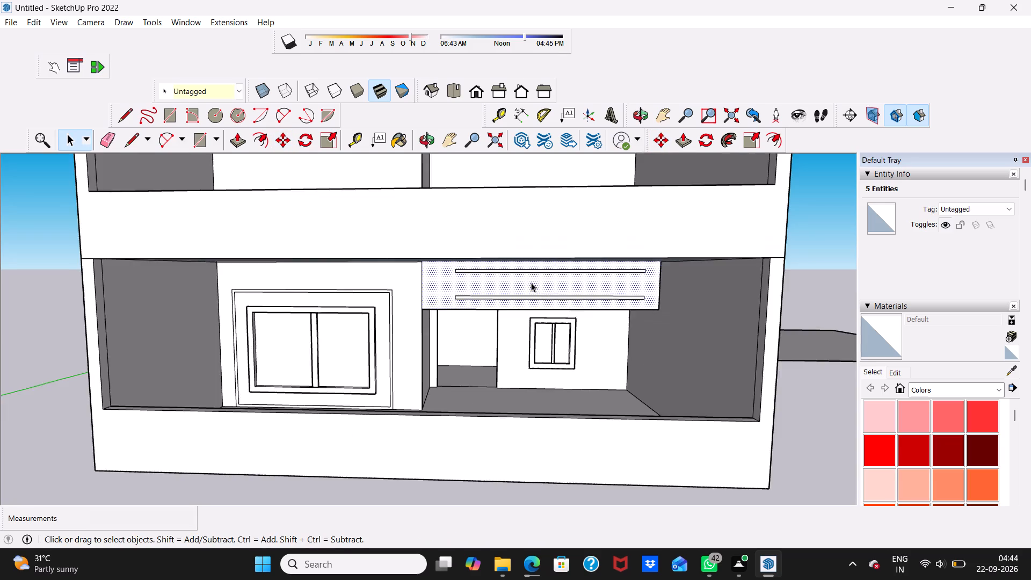
pyautogui.scroll(-4, 706, 302)
pyautogui.click(795, 360)
# Draw an upright rectangle about 6 7/8" by 1' 3 3/4" between the two strips, near their end beside the large window wall.
pyautogui.scroll(8, 612, 267)
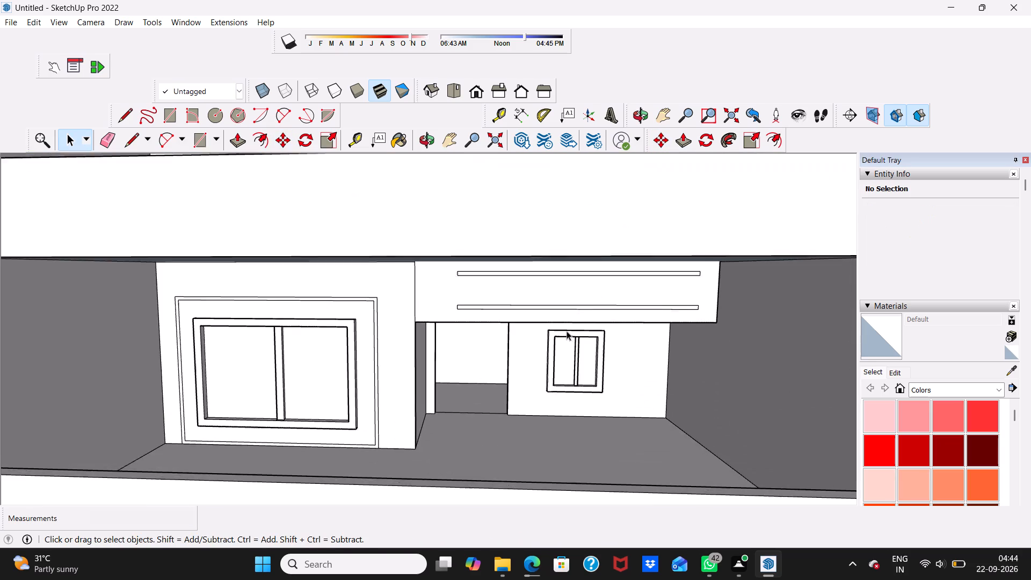
pyautogui.scroll(-1, 567, 331)
pyautogui.moveTo(567, 331); pyautogui.dragTo(550, 310, button='middle')
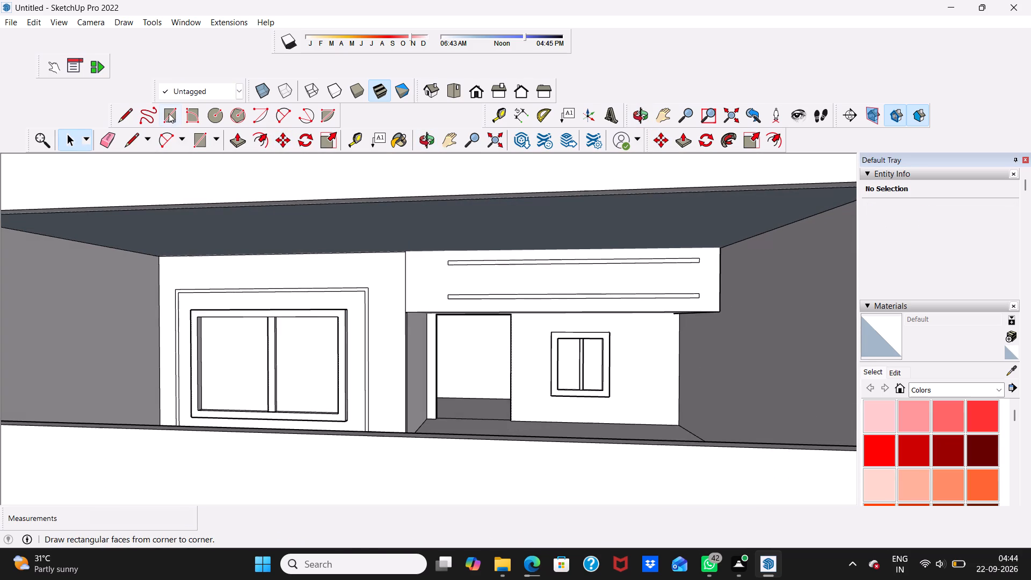
pyautogui.click(169, 113)
pyautogui.scroll(8, 432, 272)
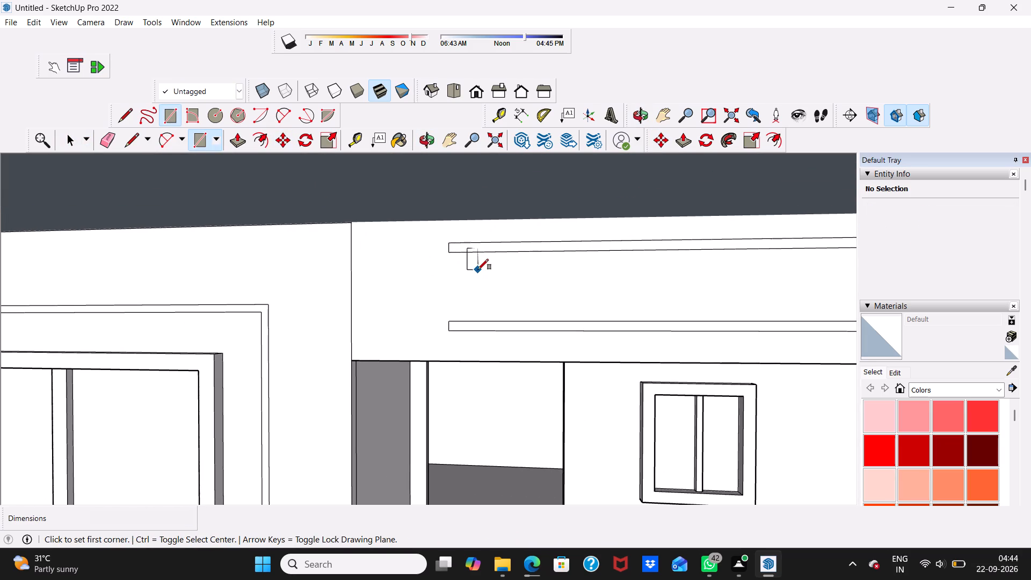
pyautogui.click(473, 263)
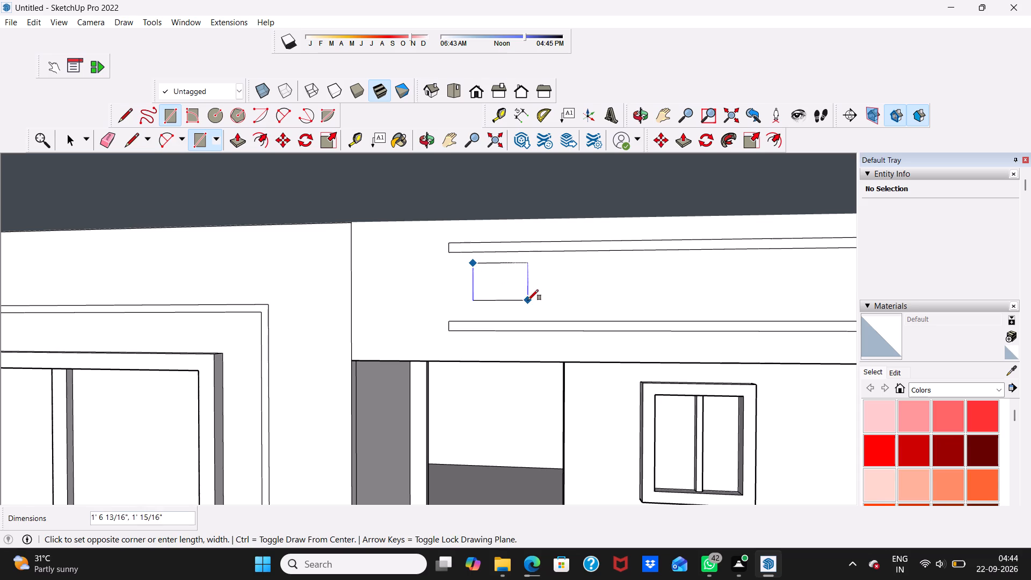
pyautogui.scroll(2, 500, 308)
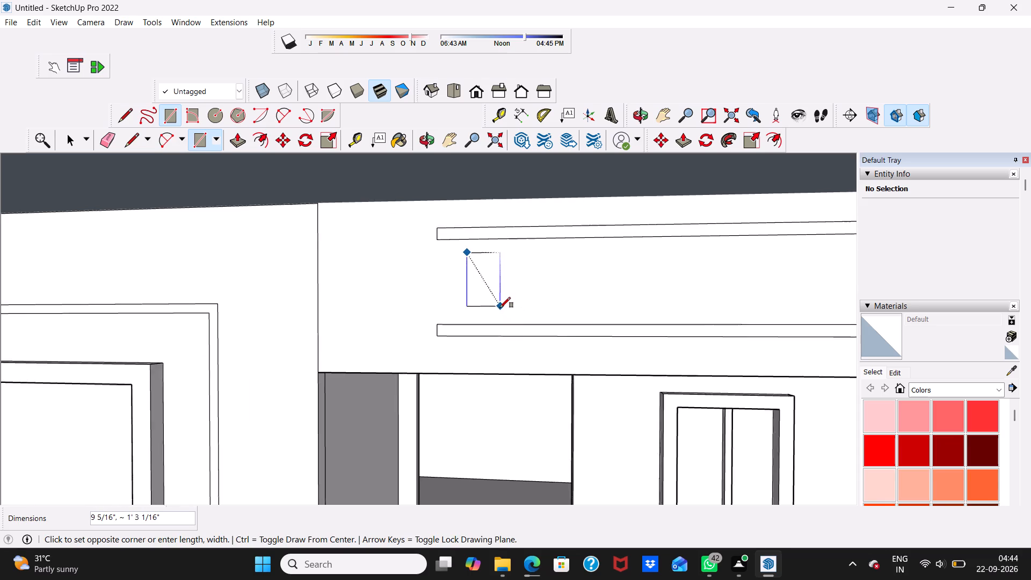
pyautogui.scroll(2, 500, 308)
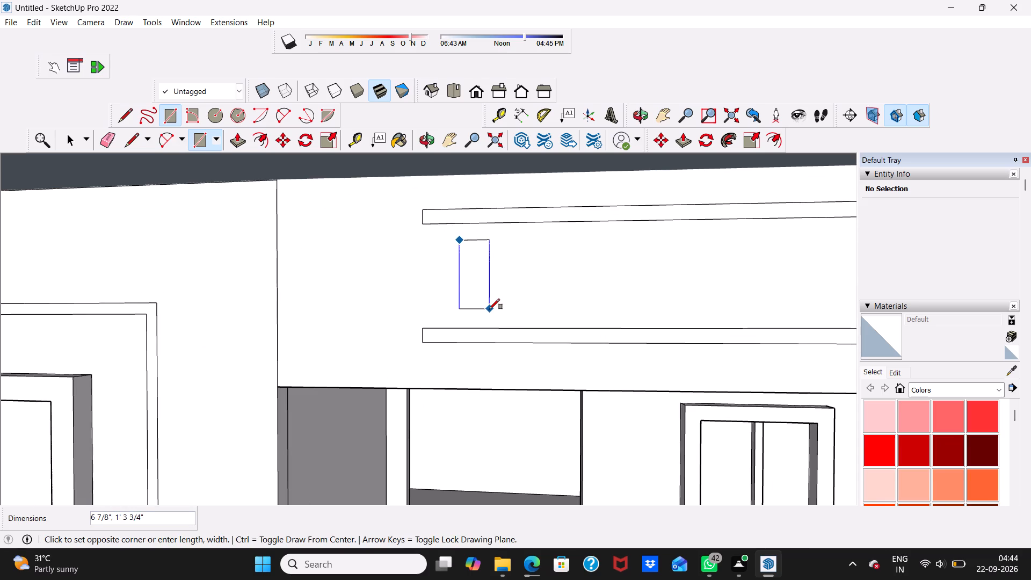
pyautogui.click(489, 309)
# Copy the upright rectangle about 1' 1 13/16" horizontally along the beam face and multiply it into an array of 6 copies.
pyautogui.press('space')
pyautogui.tripleClick(473, 266)
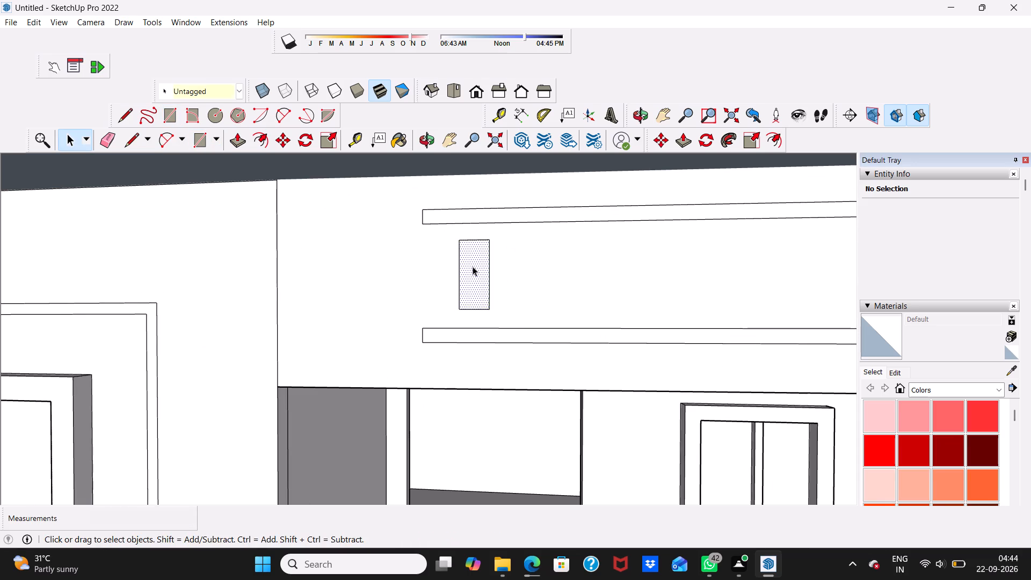
pyautogui.doubleClick(469, 269)
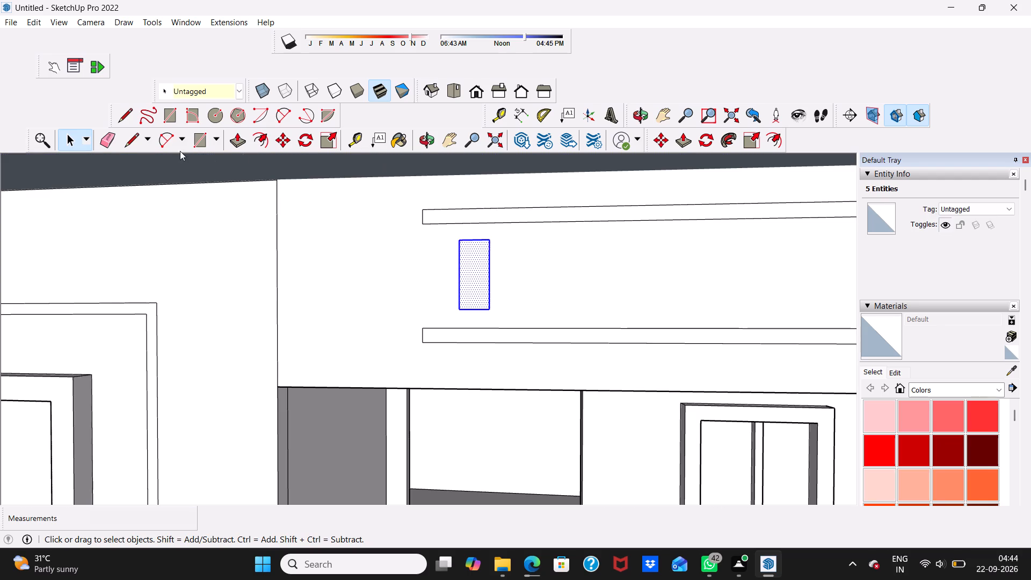
pyautogui.click(282, 139)
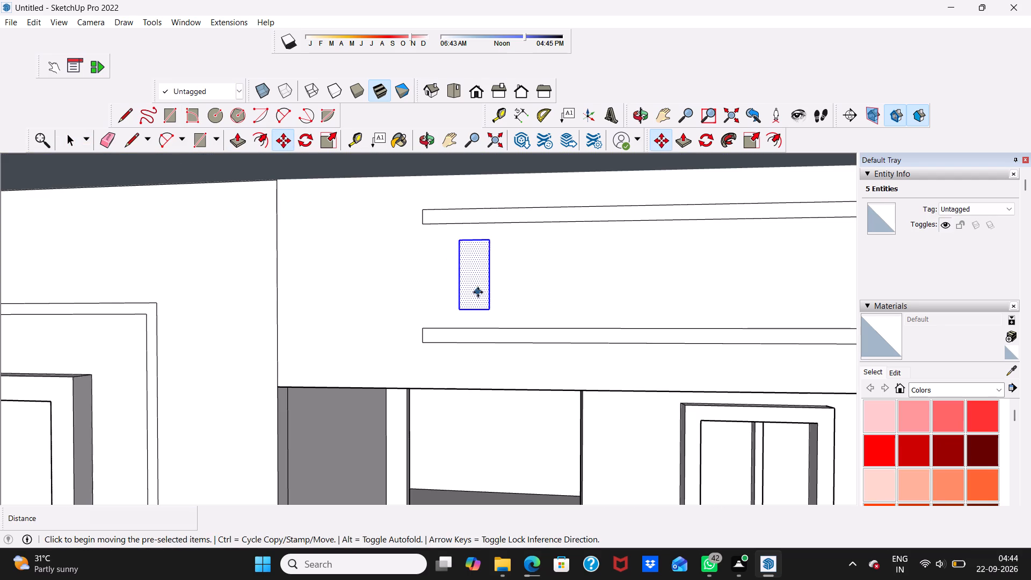
pyautogui.click(487, 311)
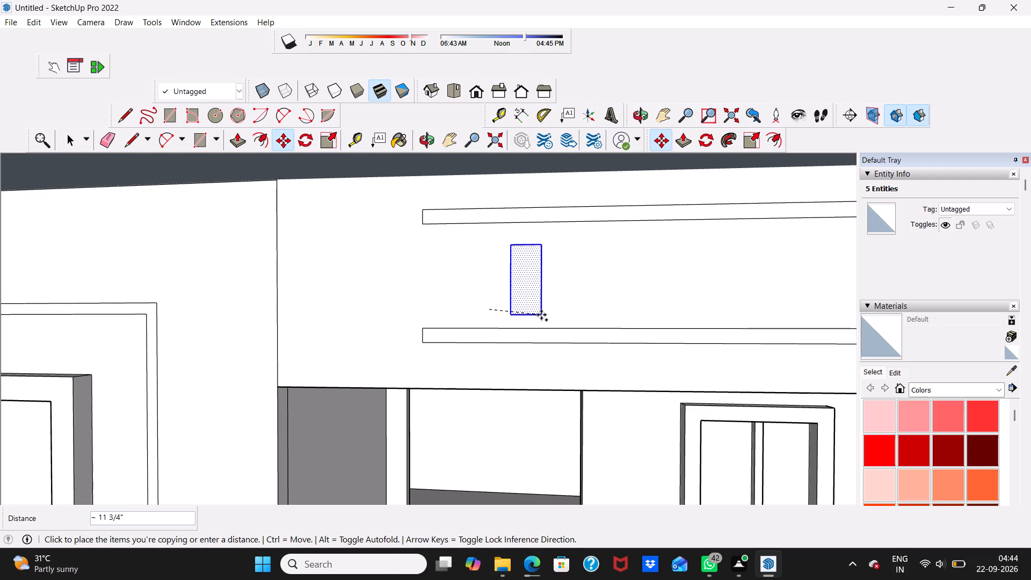
pyautogui.scroll(-2, 541, 315)
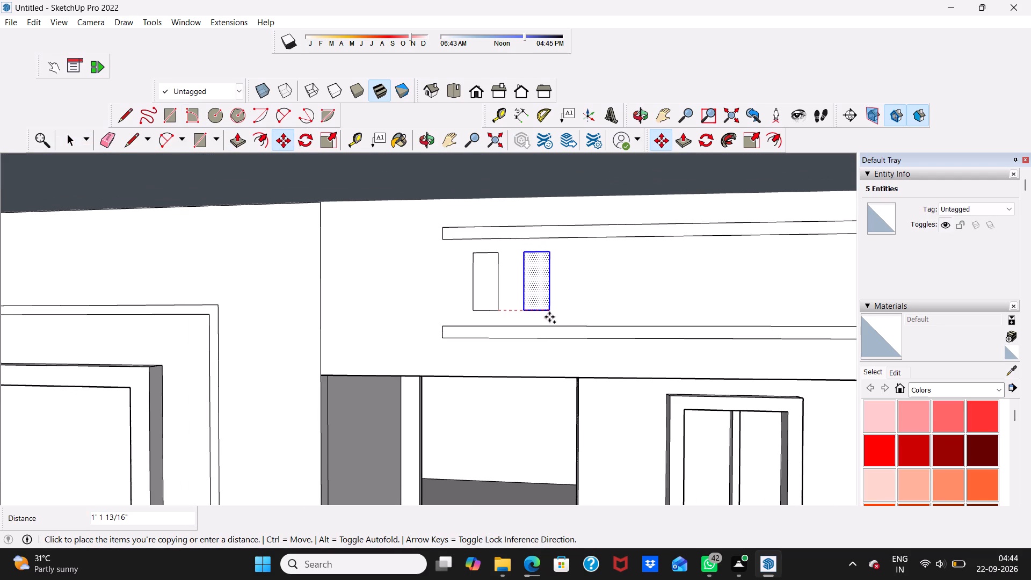
pyautogui.click(549, 317)
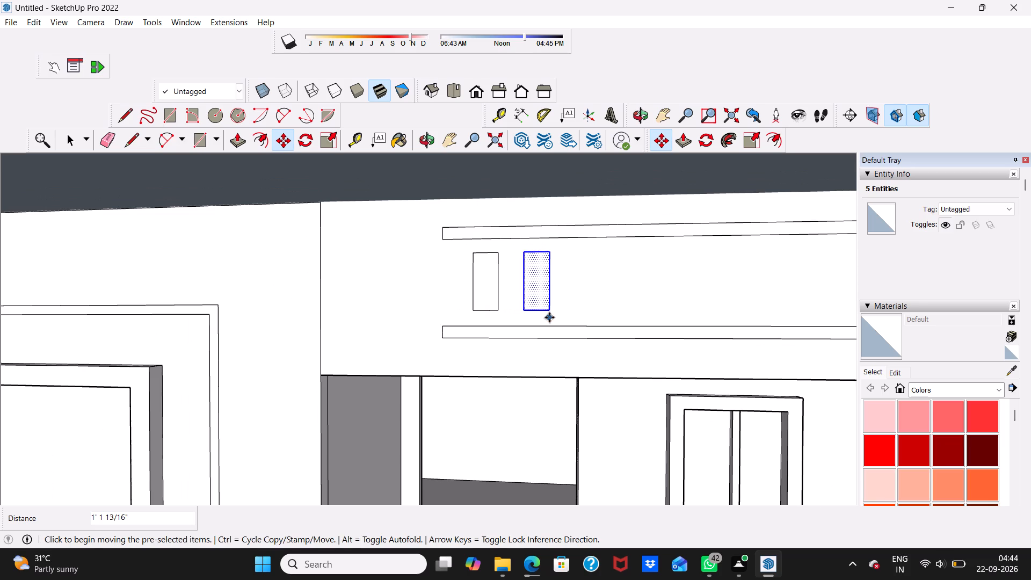
pyautogui.hotkey('shift', '*')
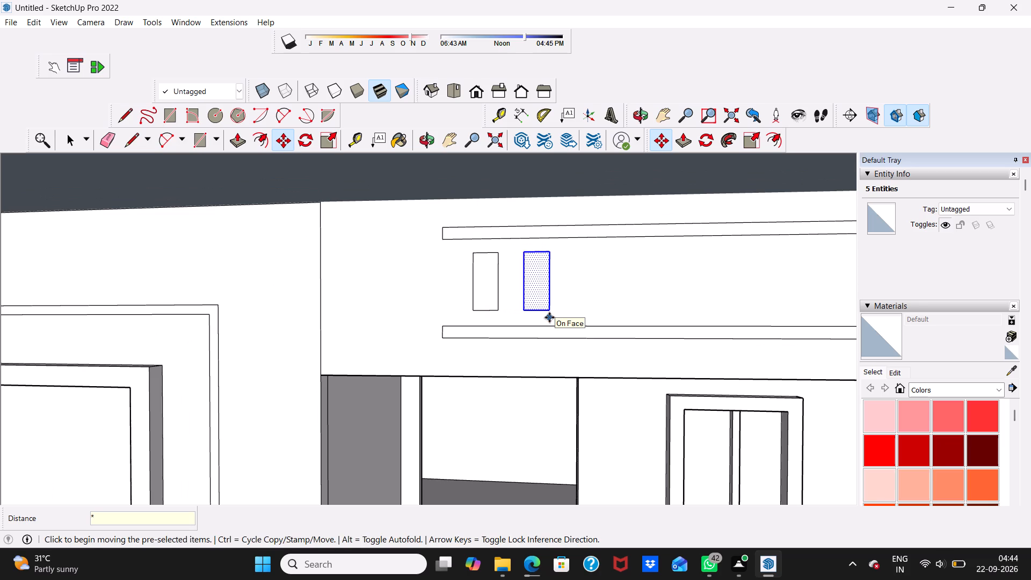
pyautogui.press('6')
pyautogui.press('Return')
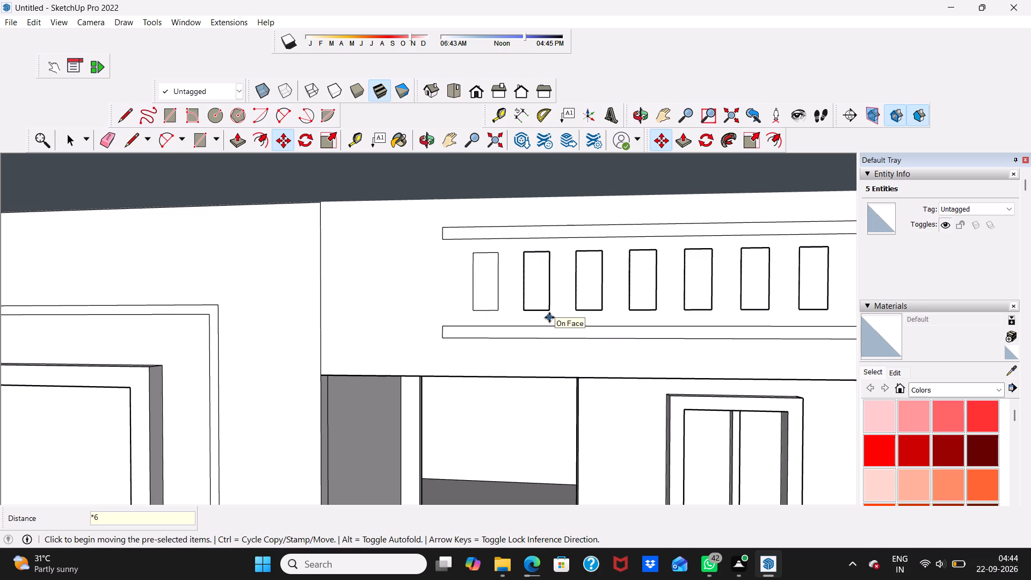
# Copy the last upright rectangle about 1' 9/16" further along the beam face and multiply it into an array of 5 copies.
pyautogui.scroll(-11, 453, 133)
pyautogui.scroll(5, 734, 257)
pyautogui.scroll(-6, 726, 240)
pyautogui.scroll(4, 833, 234)
pyautogui.scroll(-5, 560, 194)
pyautogui.scroll(1, 568, 228)
pyautogui.scroll(-1, 577, 234)
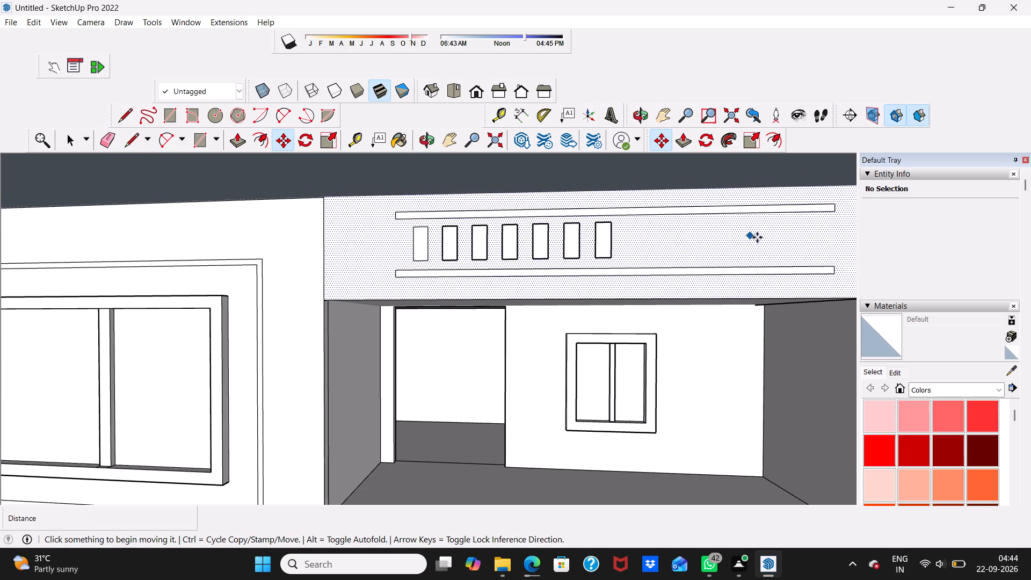
pyautogui.scroll(5, 580, 226)
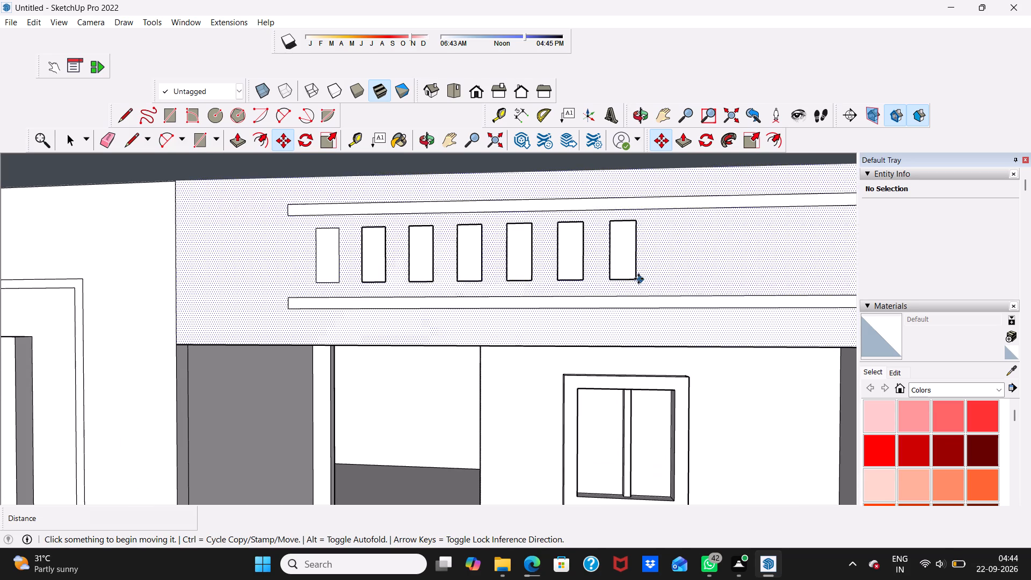
pyautogui.press('space')
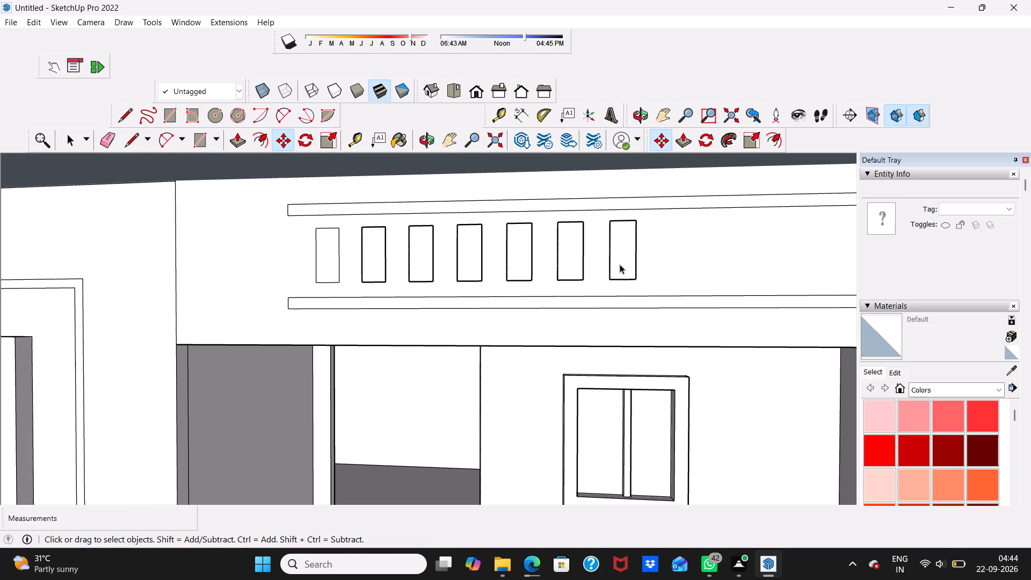
pyautogui.tripleClick(620, 255)
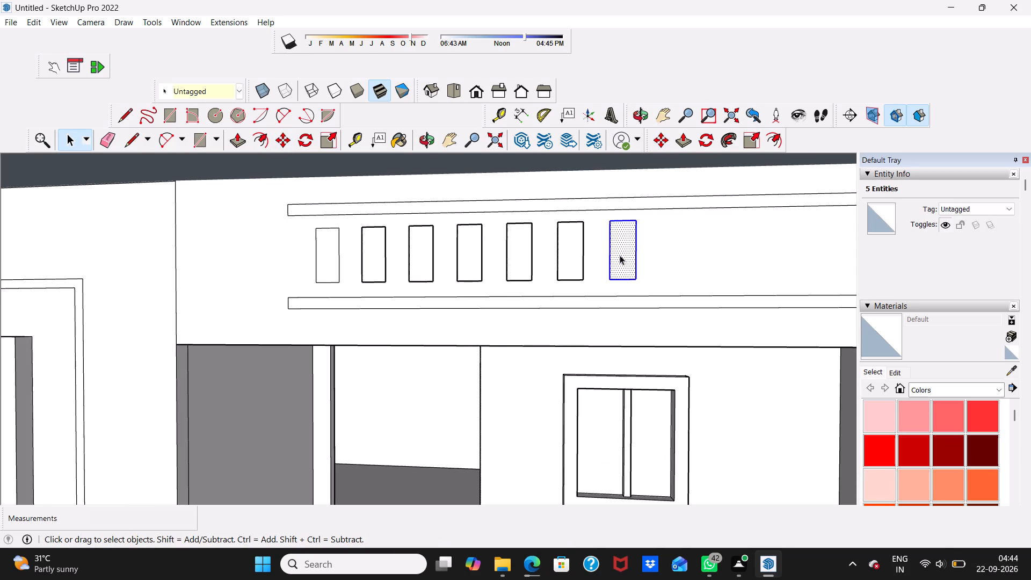
pyautogui.click(279, 131)
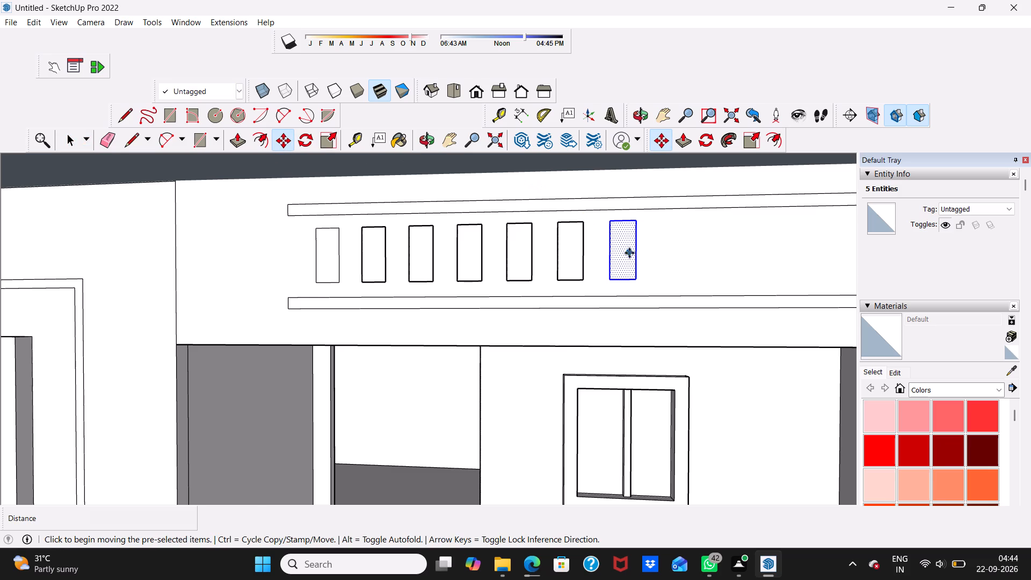
pyautogui.click(633, 279)
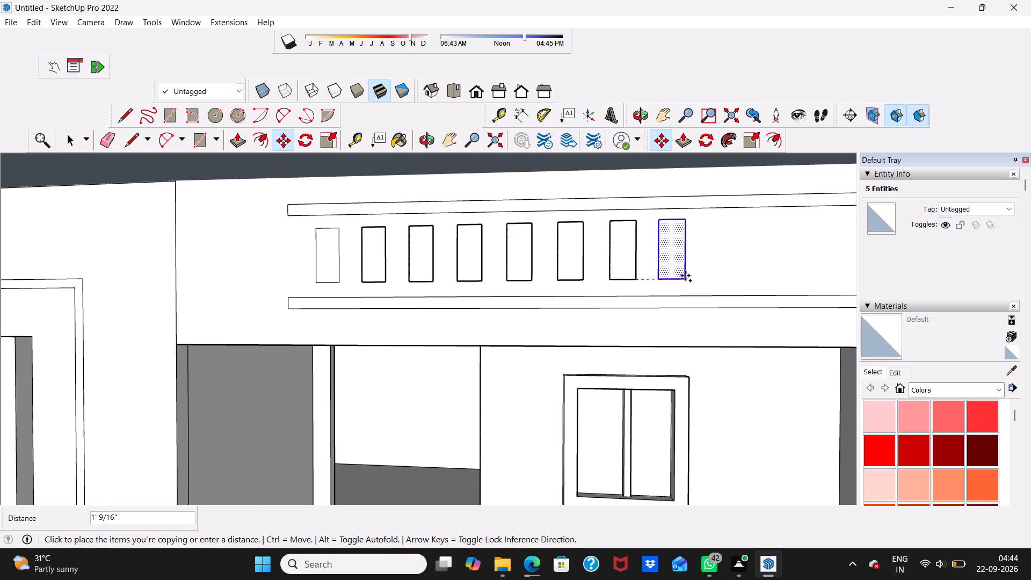
pyautogui.click(685, 275)
pyautogui.hotkey('shift', '*')
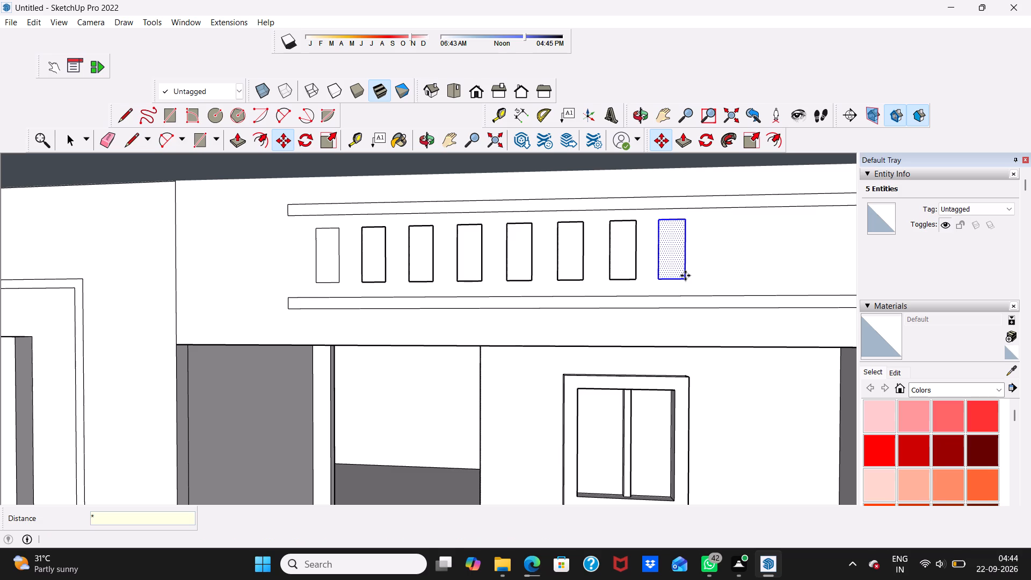
pyautogui.press('5')
pyautogui.press('Return')
# Copy the new end rectangle about 10 5/16" further along the beam face and multiply it into an array of 2 copies.
pyautogui.scroll(-7, 792, 11)
pyautogui.scroll(-3, 688, 155)
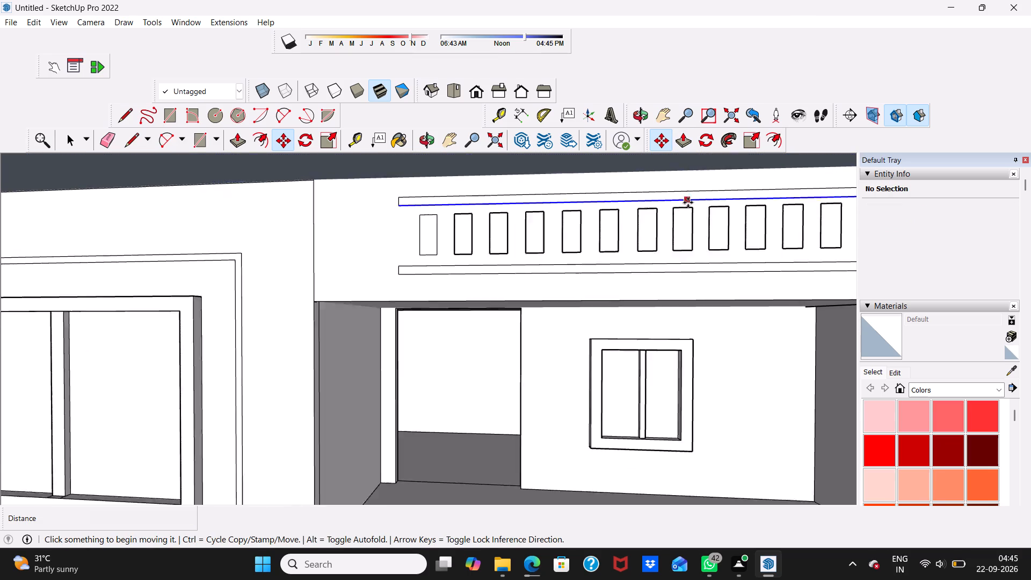
pyautogui.scroll(-2, 688, 202)
pyautogui.scroll(-7, 733, 209)
pyautogui.scroll(10, 796, 208)
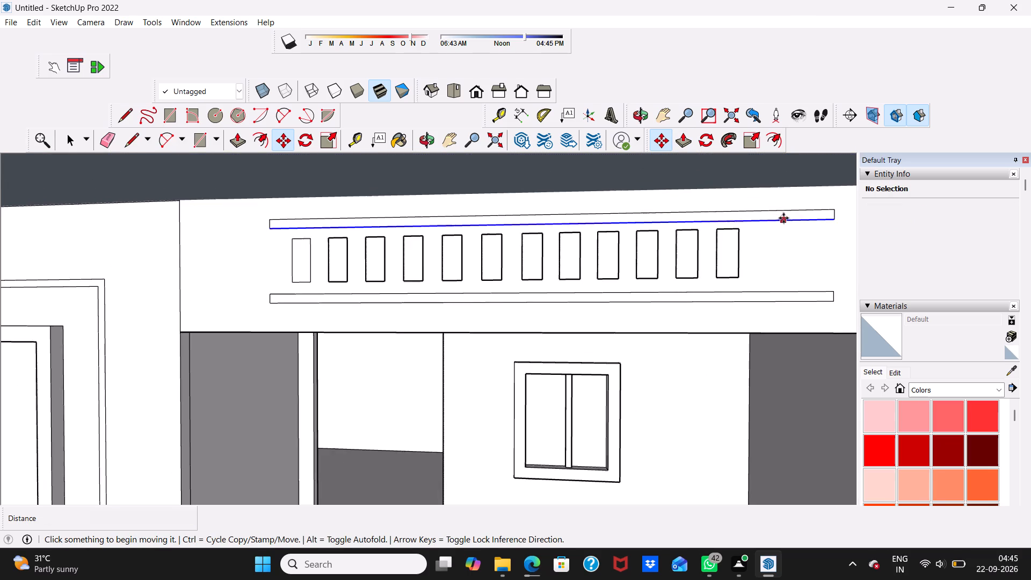
pyautogui.scroll(4, 697, 278)
pyautogui.doubleClick(740, 253)
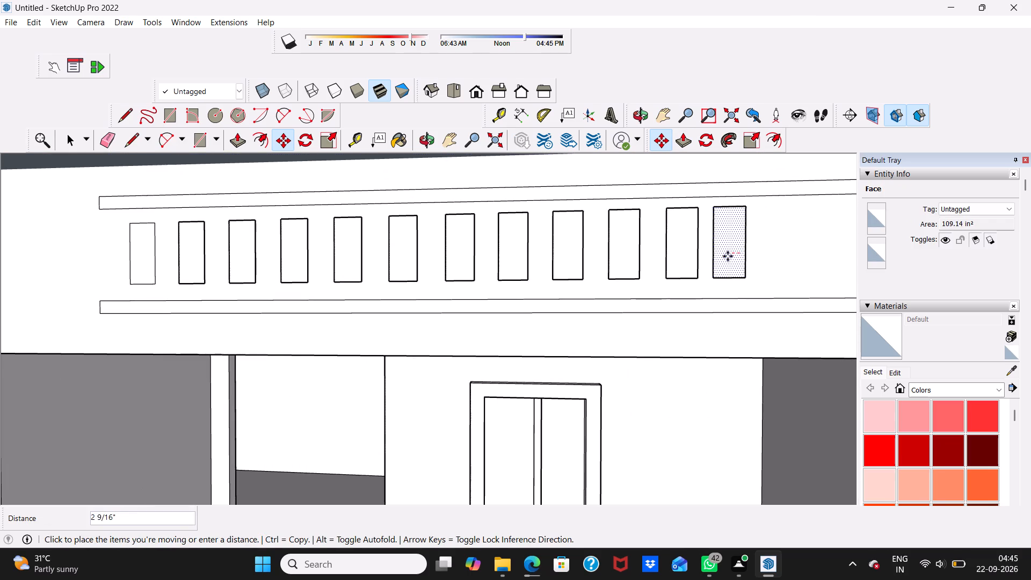
pyautogui.press('space')
pyautogui.scroll(-5, 731, 238)
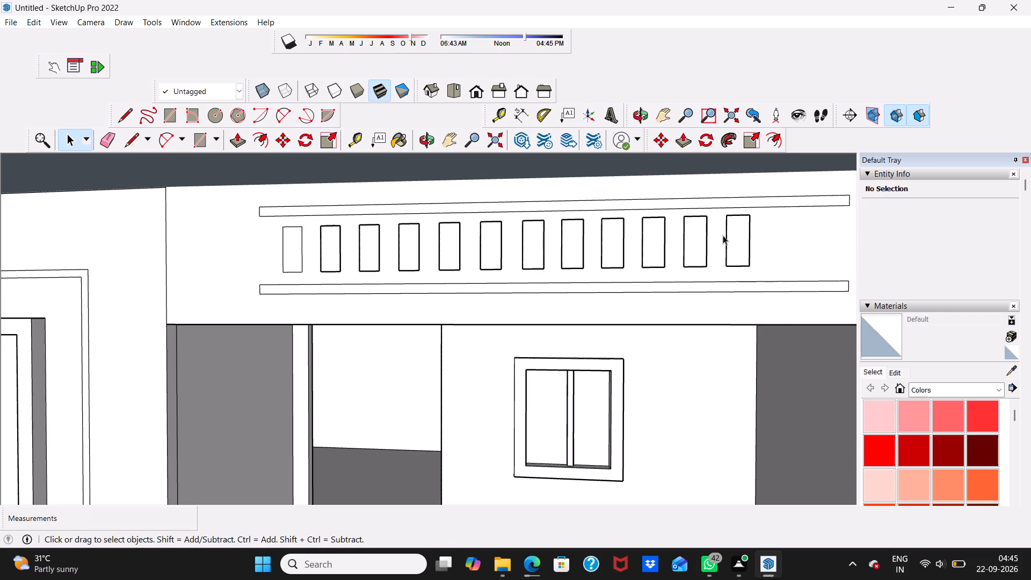
pyautogui.scroll(-1, 723, 235)
pyautogui.moveTo(723, 235); pyautogui.dragTo(706, 251, button='middle')
pyautogui.scroll(4, 725, 264)
pyautogui.doubleClick(731, 244)
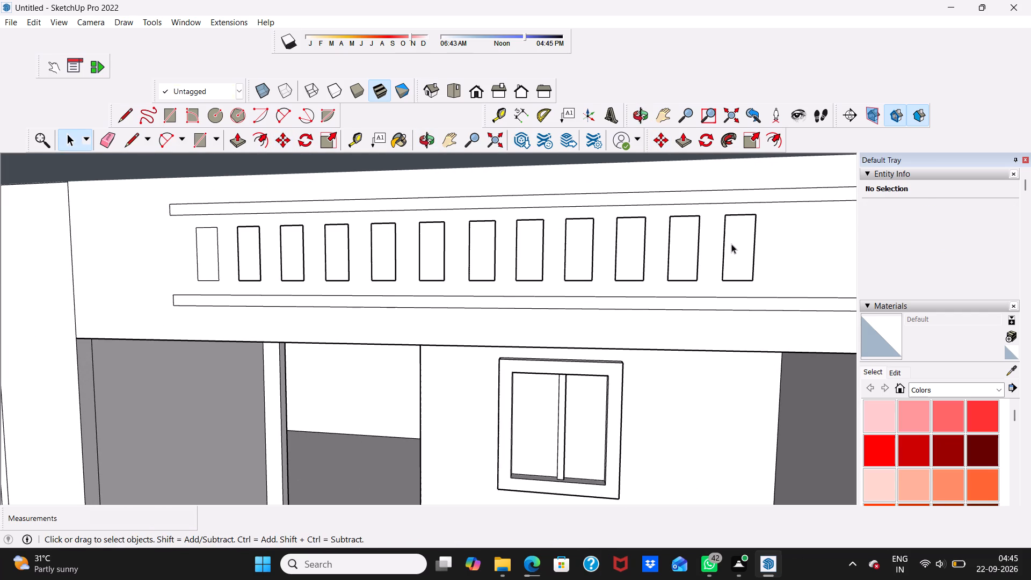
pyautogui.click(280, 135)
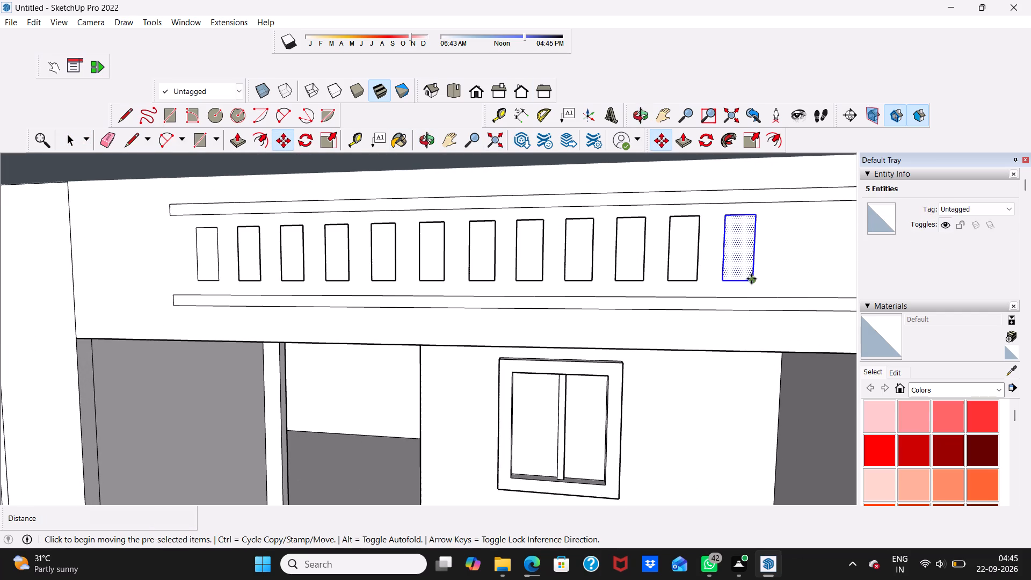
pyautogui.click(751, 279)
pyautogui.scroll(-5, 774, 272)
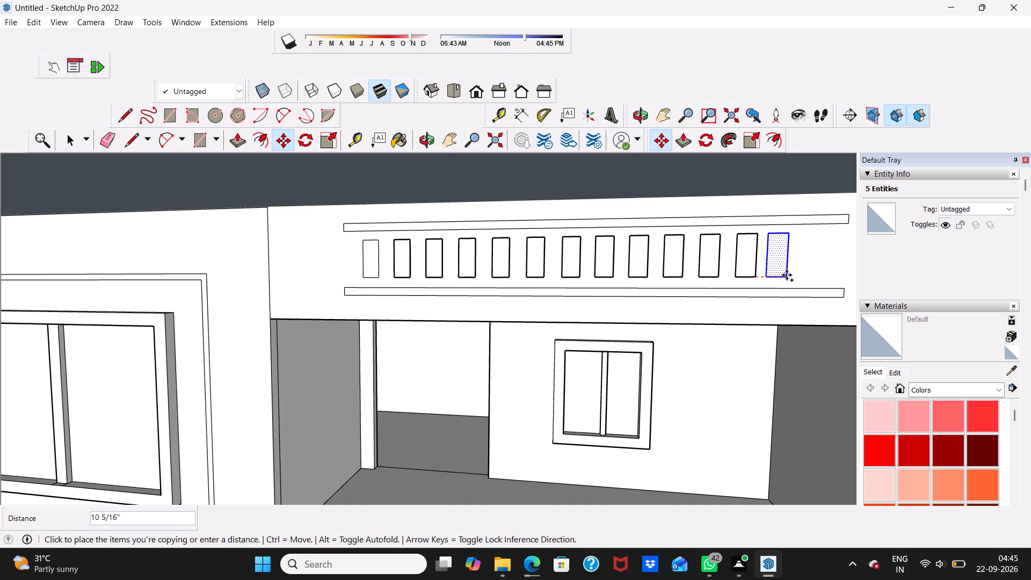
pyautogui.click(787, 274)
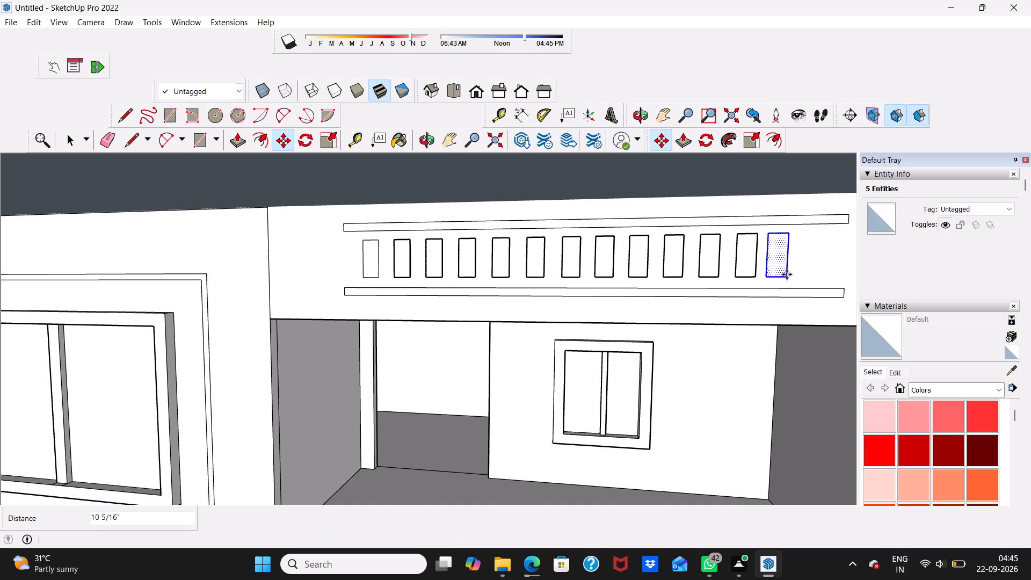
pyautogui.hotkey('ctrl', '8')
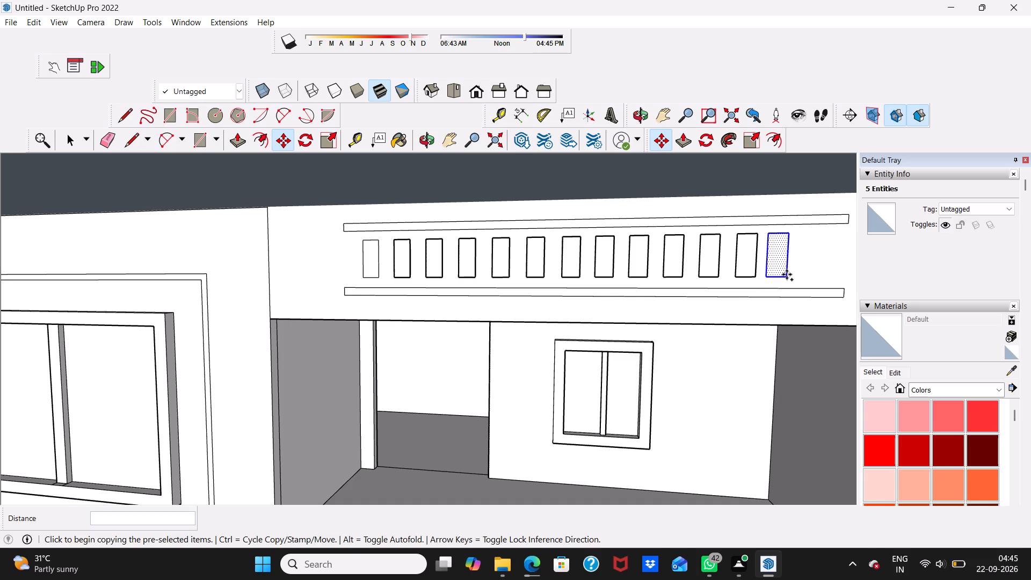
pyautogui.hotkey('shift', '*')
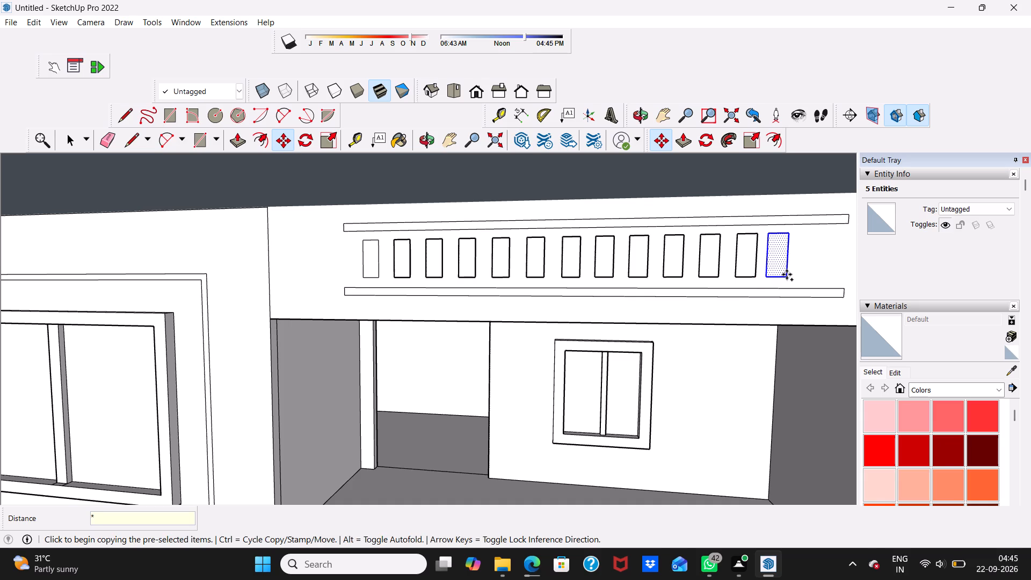
pyautogui.press('2')
pyautogui.press('Return')
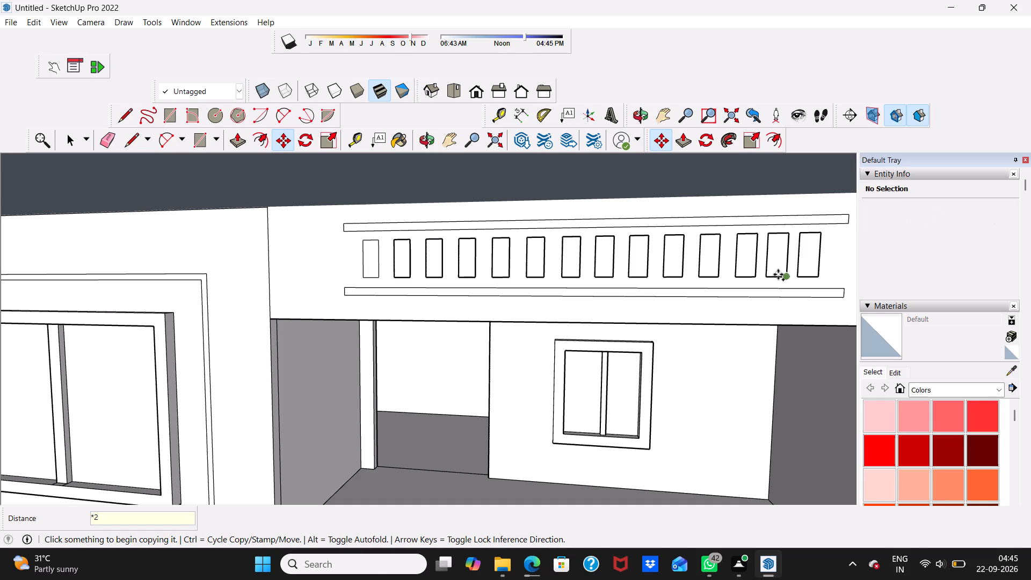
pyautogui.scroll(-6, 763, 268)
pyautogui.scroll(-3, 809, 291)
pyautogui.press('space')
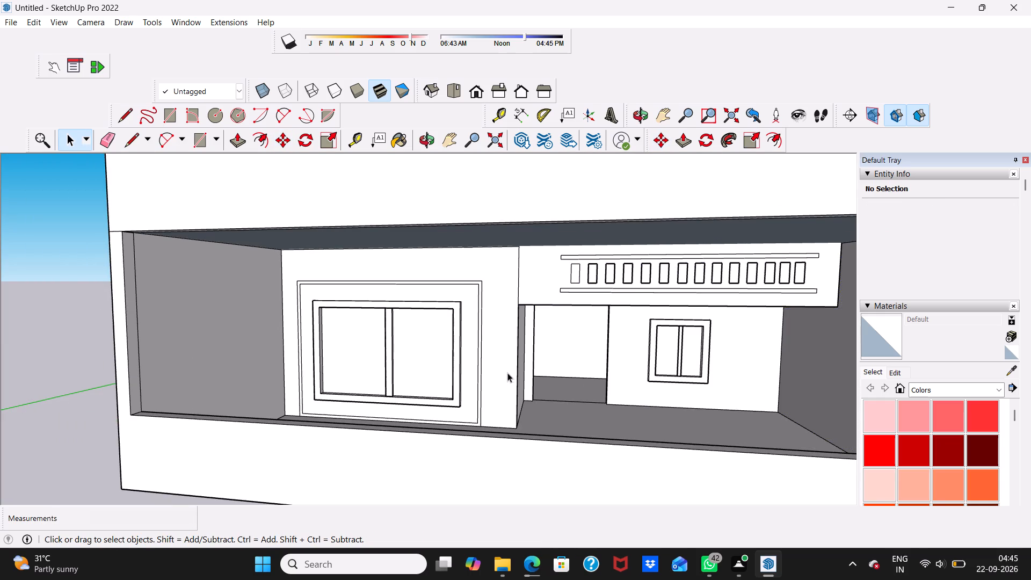
# Examine the whole front elevation and both floors from several angles, including the beam pattern and the upper-floor slab.
pyautogui.scroll(-4, 510, 369)
pyautogui.click(340, 479)
pyautogui.scroll(-3, 380, 460)
pyautogui.moveTo(628, 314); pyautogui.dragTo(553, 324, button='middle')
pyautogui.scroll(3, 514, 345)
pyautogui.scroll(-1, 500, 381)
pyautogui.moveTo(487, 392); pyautogui.dragTo(597, 355, button='middle')
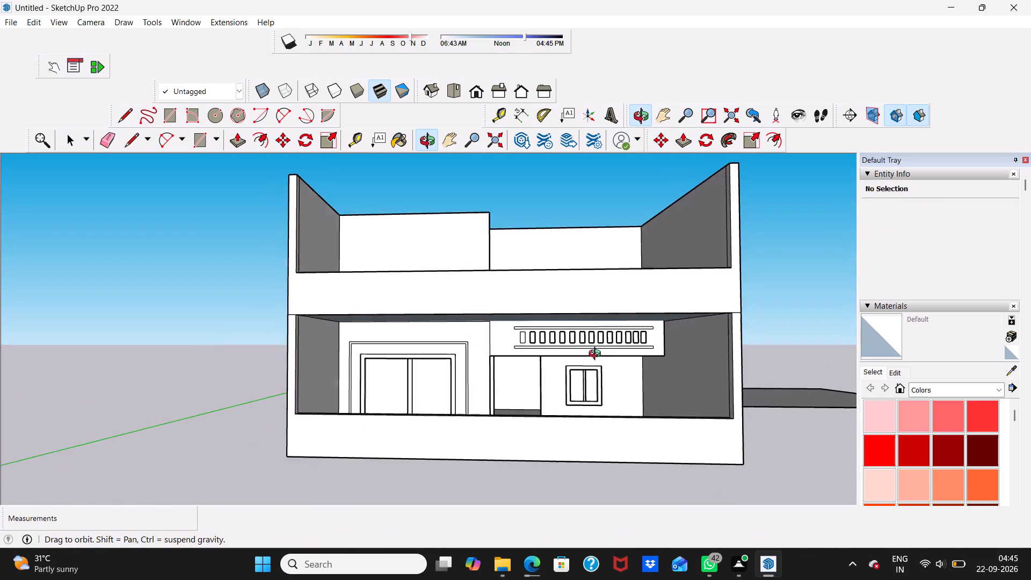
pyautogui.moveTo(597, 355); pyautogui.dragTo(589, 381, button='middle')
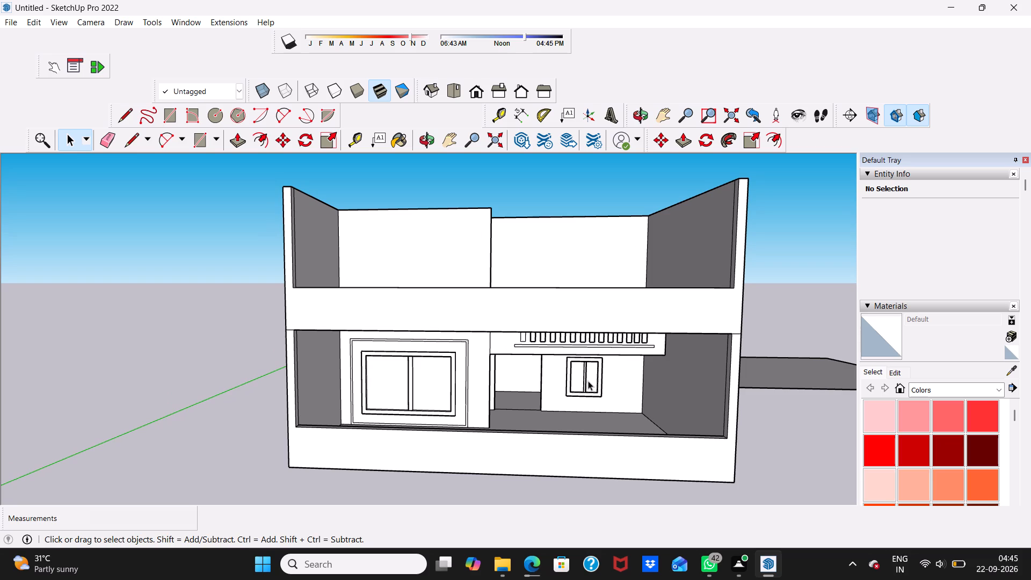
pyautogui.scroll(-1, 578, 397)
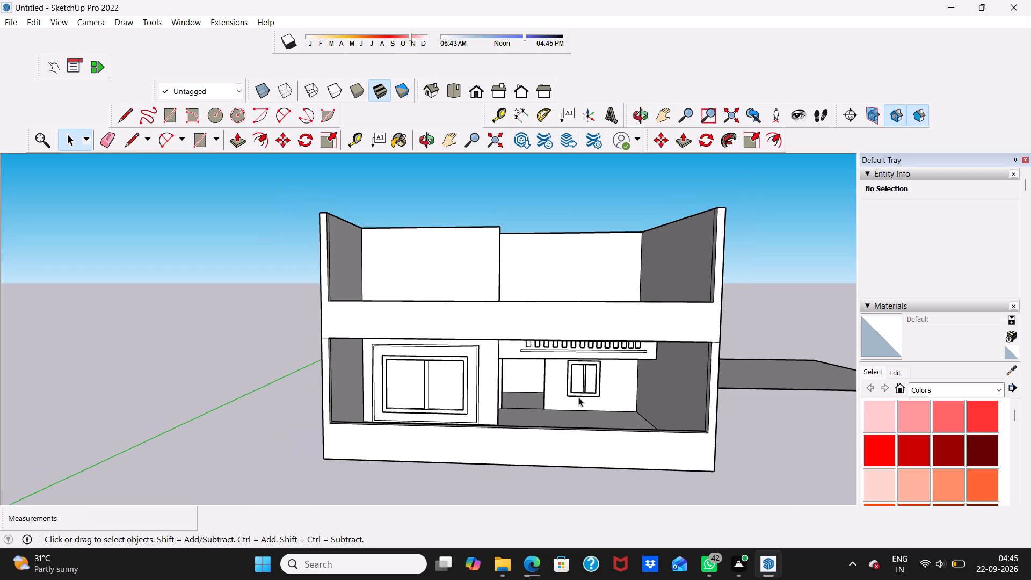
pyautogui.moveTo(578, 397); pyautogui.dragTo(577, 429, button='middle')
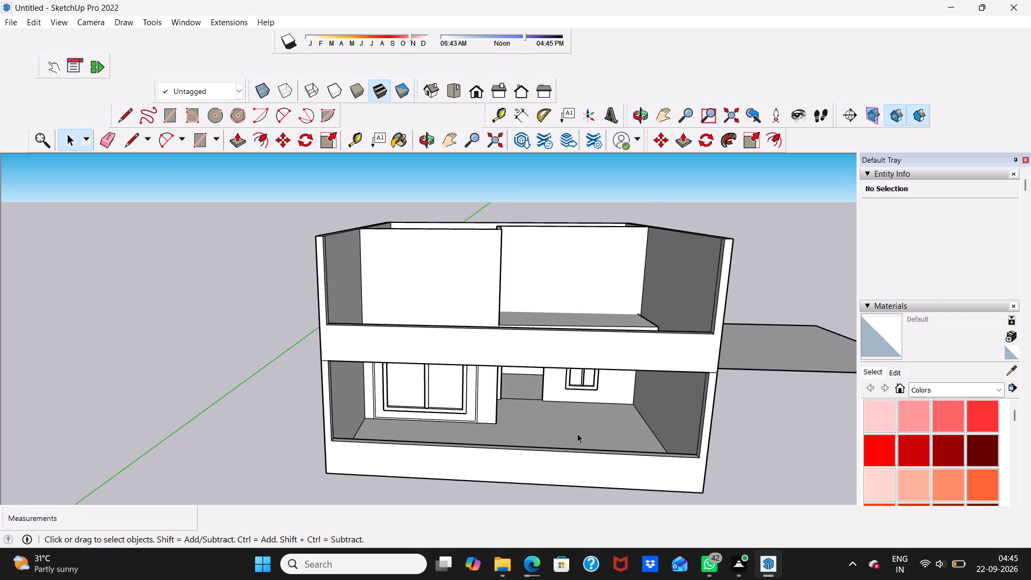
pyautogui.scroll(2, 575, 434)
pyautogui.scroll(-2, 493, 441)
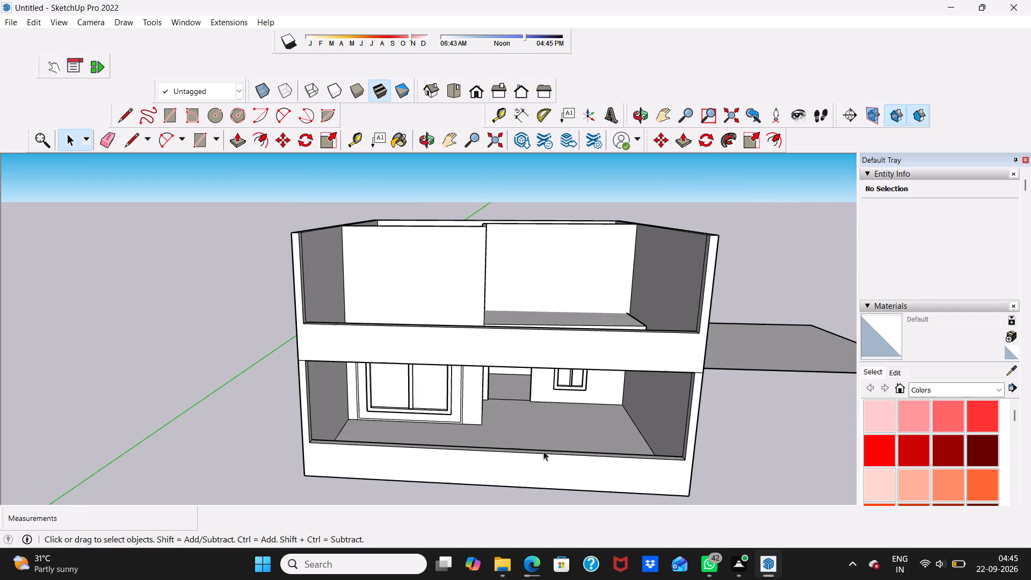
pyautogui.scroll(-2, 546, 452)
pyautogui.moveTo(581, 458); pyautogui.dragTo(630, 447, button='middle')
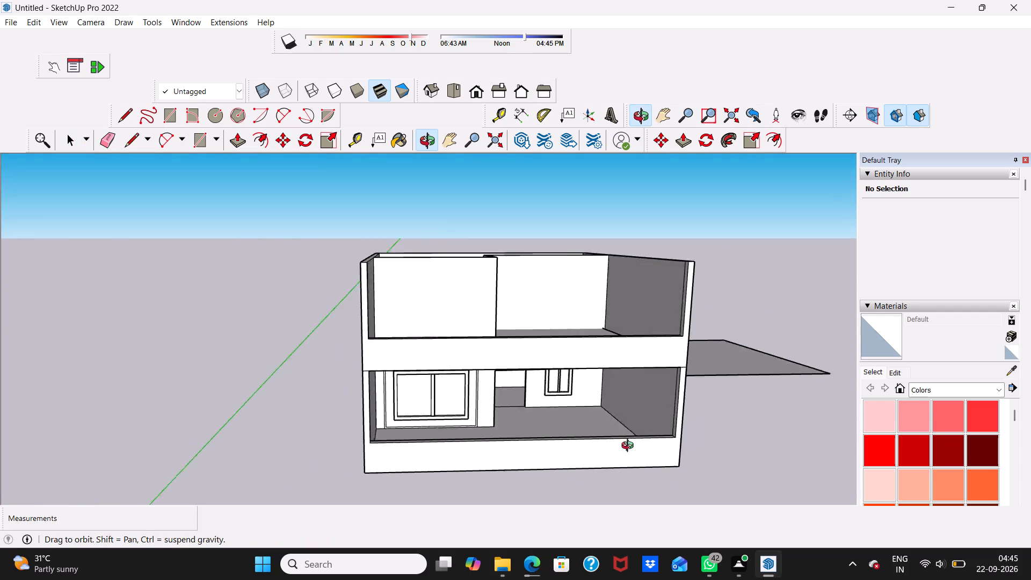
pyautogui.moveTo(630, 447); pyautogui.dragTo(585, 466, button='middle')
pyautogui.scroll(3, 483, 389)
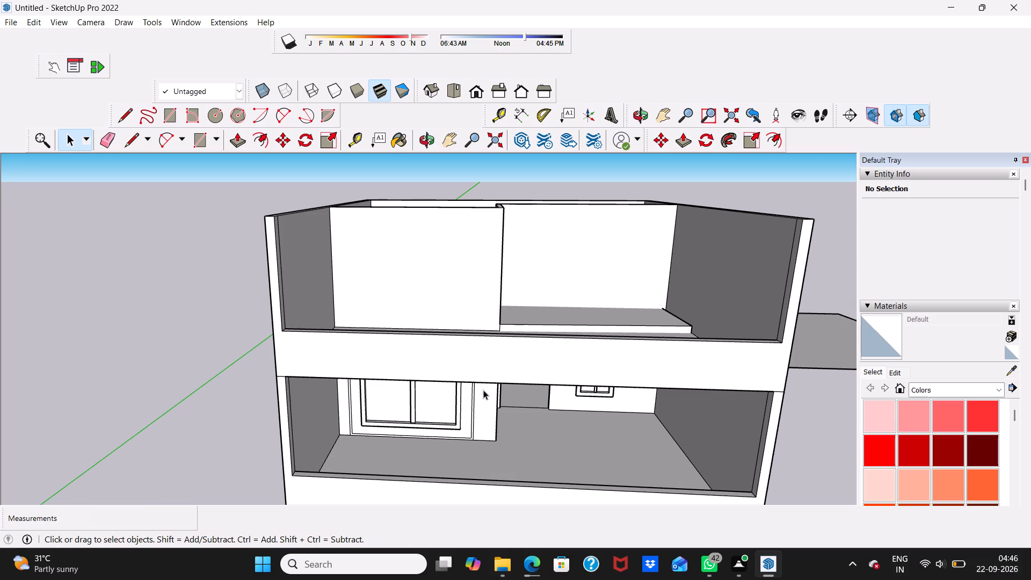
pyautogui.scroll(2, 486, 403)
pyautogui.scroll(-5, 486, 403)
pyautogui.moveTo(515, 378); pyautogui.dragTo(534, 279, button='middle')
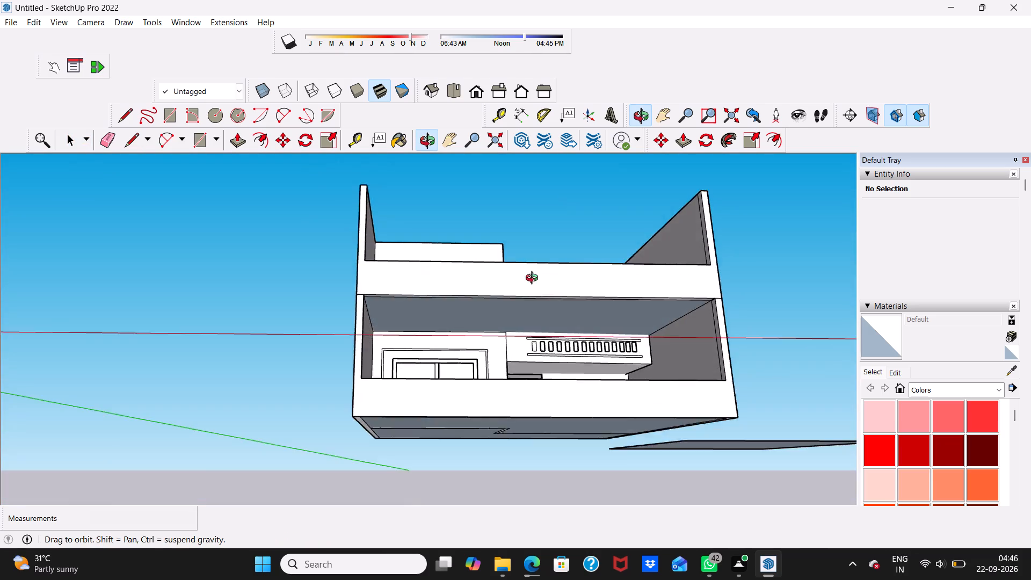
pyautogui.moveTo(534, 279); pyautogui.dragTo(481, 483, button='middle')
# Push the raised floor face in the upper-floor recess down flush with the adjoining upper floor.
pyautogui.scroll(4, 568, 365)
pyautogui.click(573, 345)
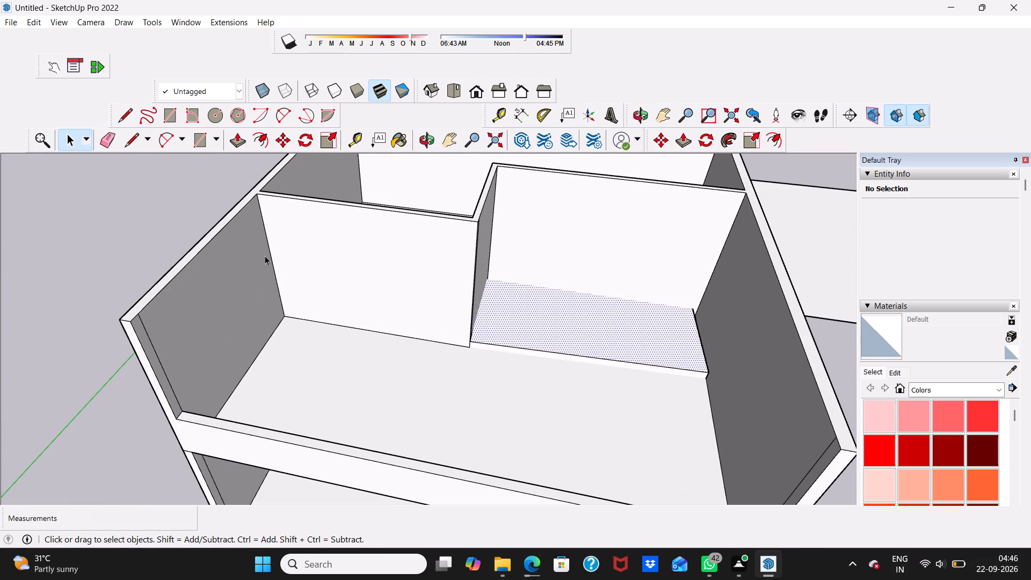
pyautogui.click(242, 143)
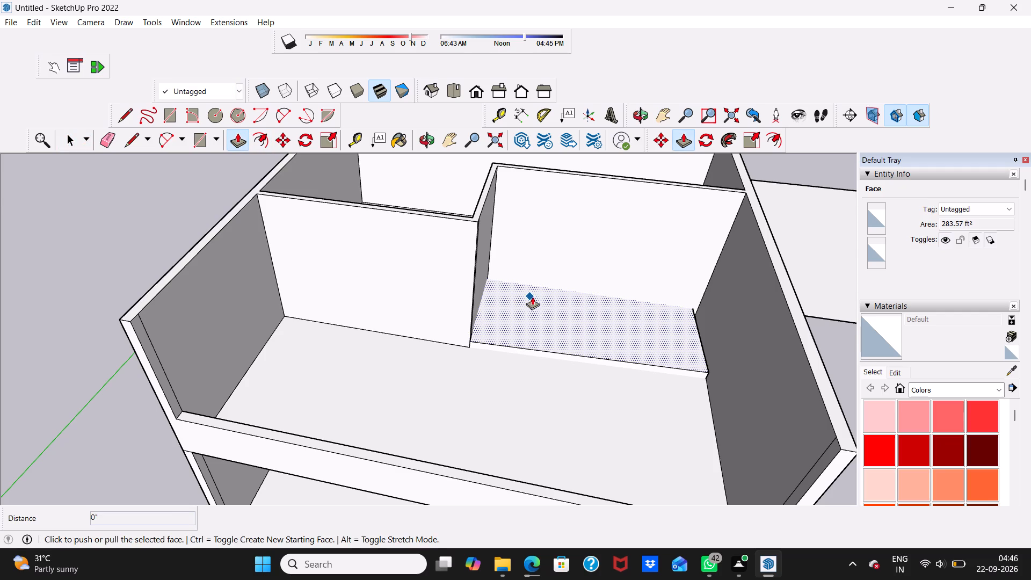
pyautogui.moveTo(533, 296); pyautogui.dragTo(537, 305)
# Inspect the front elevation, the patterned beam and the upper-floor recess from several angles and close up.
pyautogui.scroll(-3, 535, 306)
pyautogui.moveTo(536, 315); pyautogui.dragTo(625, 242, button='middle')
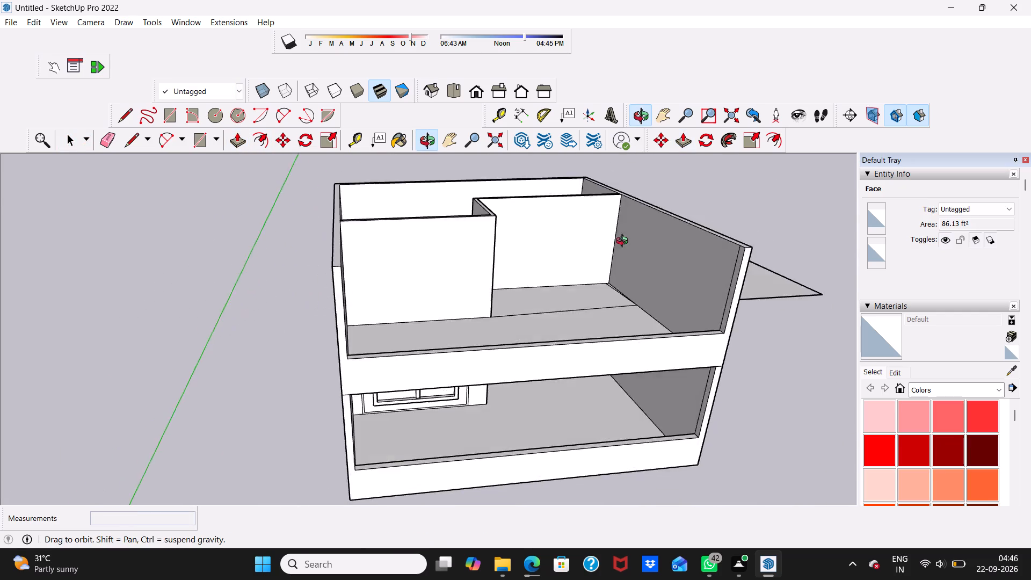
pyautogui.moveTo(625, 242); pyautogui.dragTo(589, 173, button='middle')
pyautogui.moveTo(561, 384); pyautogui.dragTo(600, 305, button='middle')
pyautogui.scroll(4, 600, 305)
pyautogui.moveTo(600, 305); pyautogui.dragTo(476, 394, button='middle')
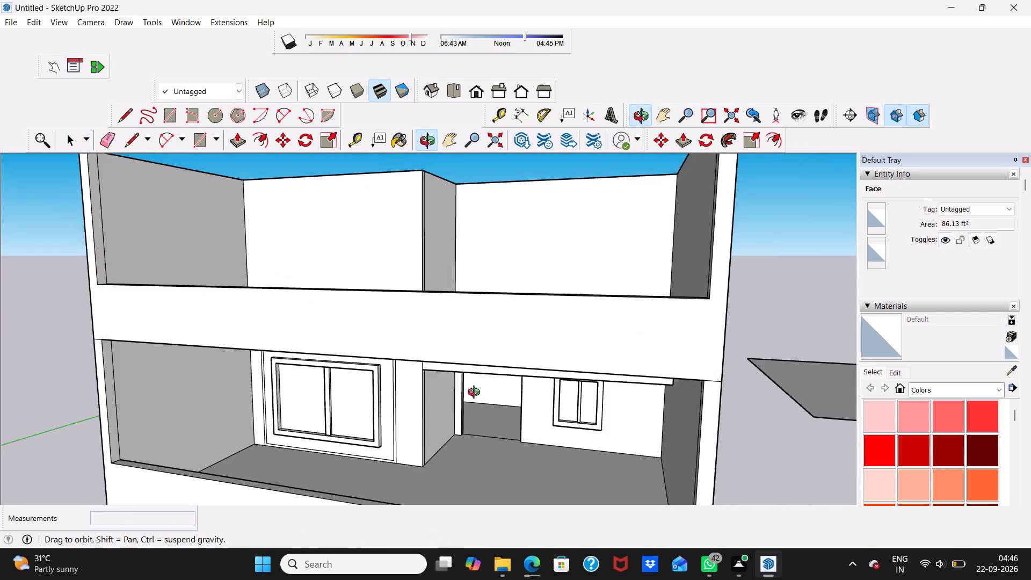
pyautogui.moveTo(476, 394); pyautogui.dragTo(538, 372, button='middle')
pyautogui.press('space')
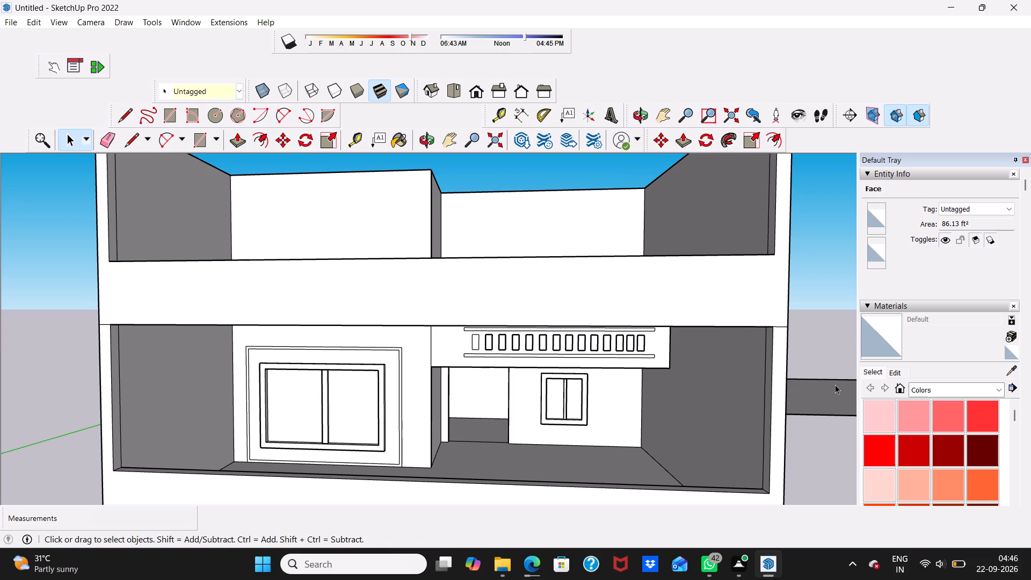
pyautogui.doubleClick(811, 438)
pyautogui.scroll(2, 596, 376)
pyautogui.moveTo(589, 358); pyautogui.dragTo(615, 371, button='middle')
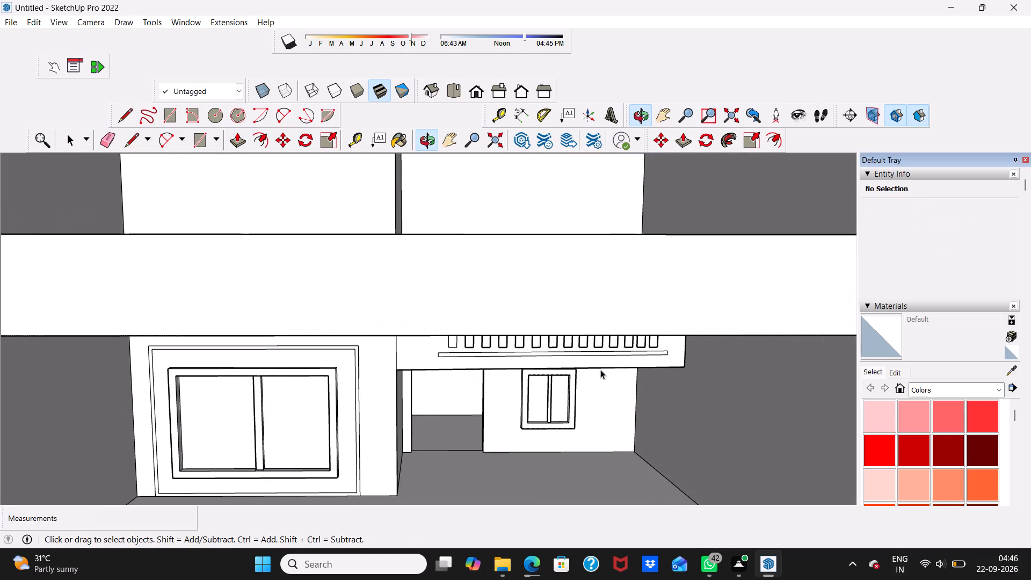
pyautogui.scroll(-3, 585, 356)
pyautogui.moveTo(580, 365); pyautogui.dragTo(550, 446, button='middle')
pyautogui.scroll(3, 465, 317)
pyautogui.moveTo(462, 314); pyautogui.dragTo(371, 308, button='middle')
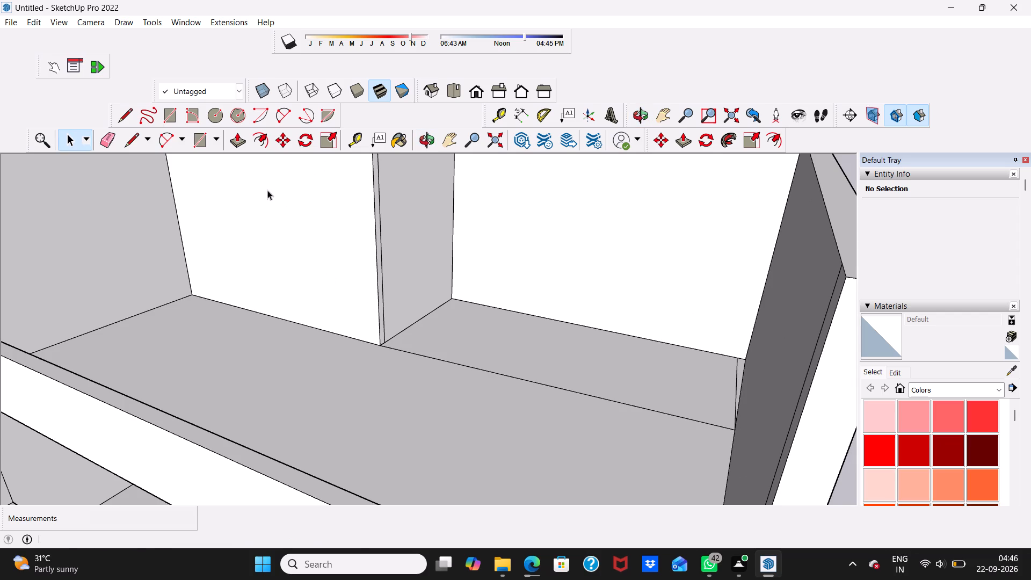
# Erase the stray vertical edge near the corner of the upper-floor recess's side wall.
pyautogui.click(104, 141)
pyautogui.scroll(5, 456, 310)
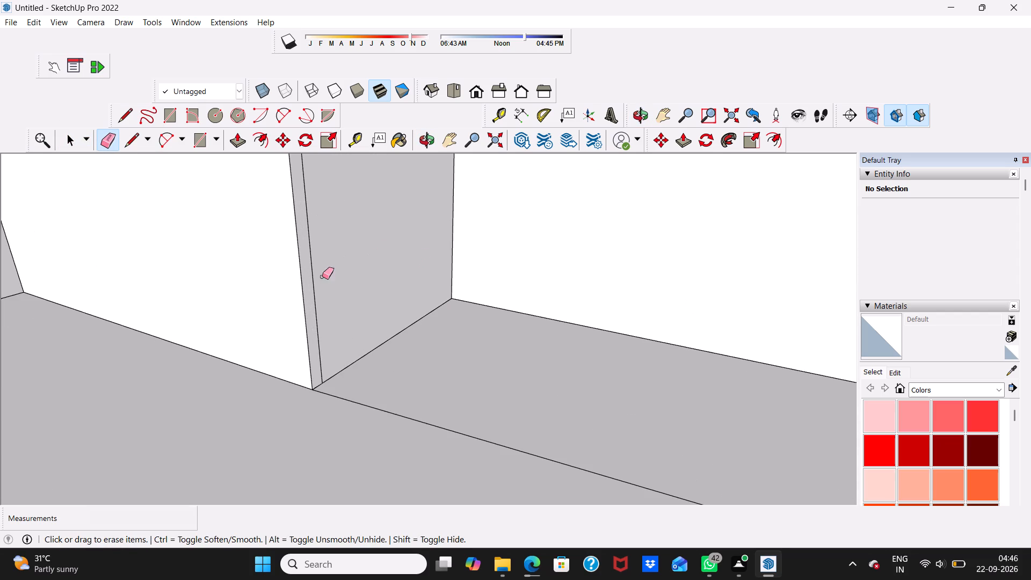
pyautogui.click(315, 284)
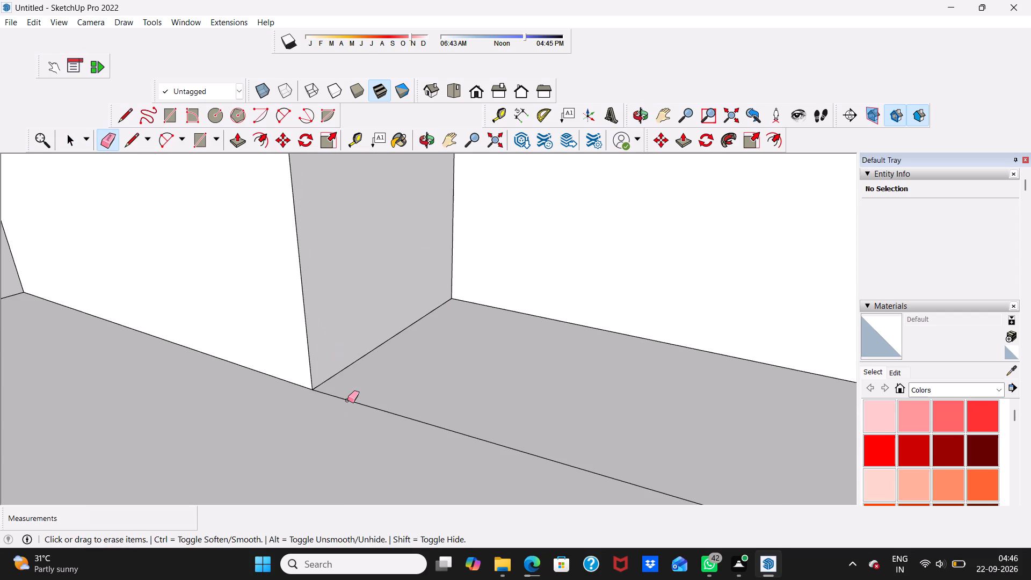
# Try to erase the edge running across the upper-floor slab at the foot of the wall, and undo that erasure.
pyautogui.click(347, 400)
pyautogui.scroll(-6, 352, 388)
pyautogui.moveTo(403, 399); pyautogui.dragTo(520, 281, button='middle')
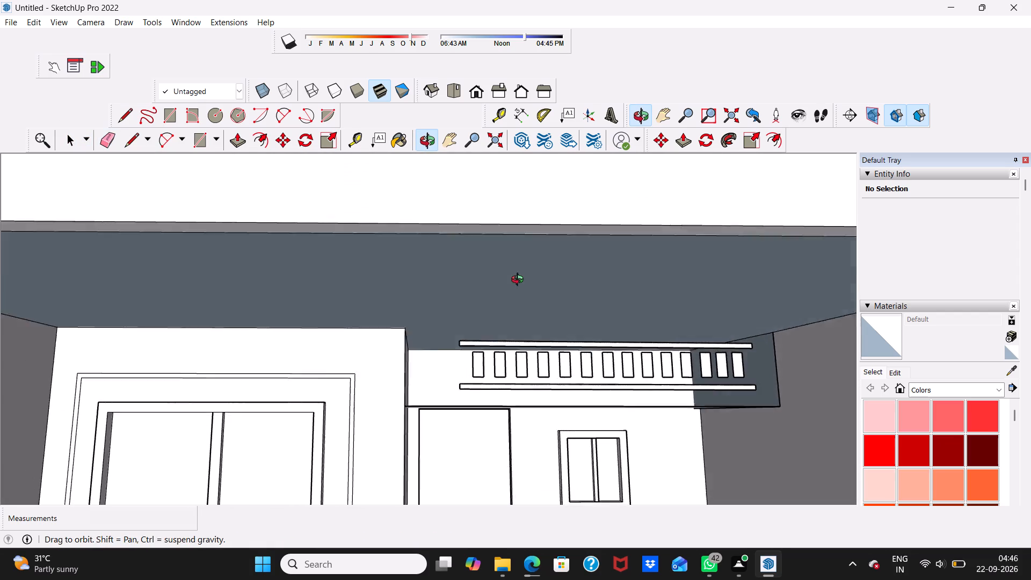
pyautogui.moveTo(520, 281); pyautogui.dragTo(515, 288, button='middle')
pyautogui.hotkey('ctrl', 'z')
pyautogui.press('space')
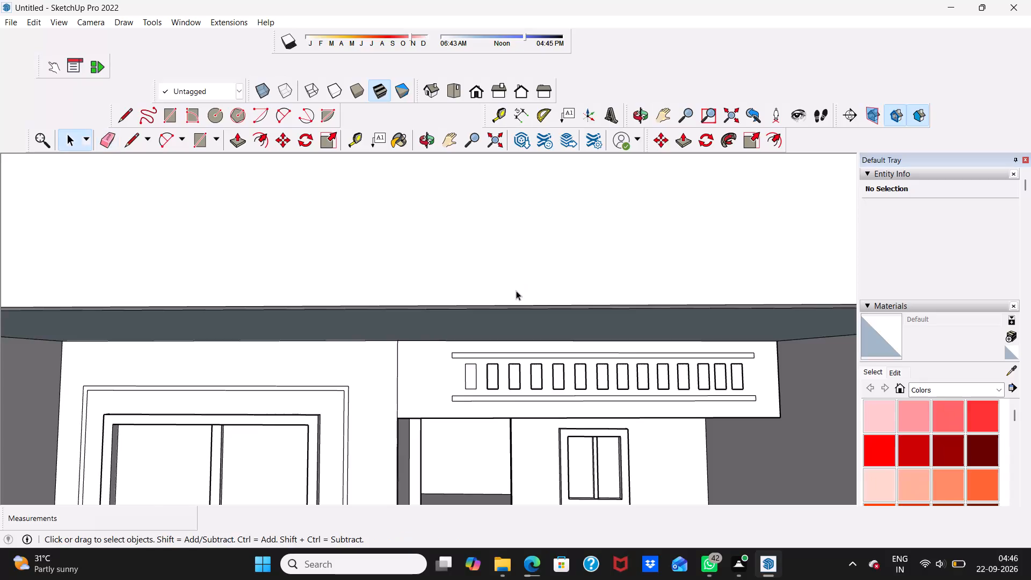
# Pull the upper-floor front wall beside the recess forward 15' 6 1/2" towards the front parapet.
pyautogui.scroll(-8, 516, 291)
pyautogui.moveTo(541, 337); pyautogui.dragTo(519, 408, button='middle')
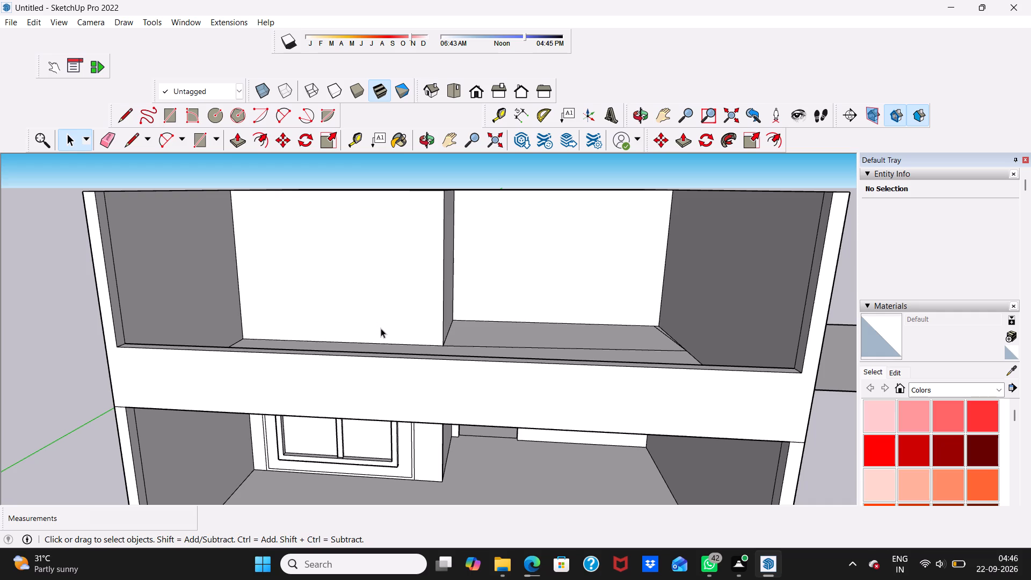
pyautogui.click(340, 305)
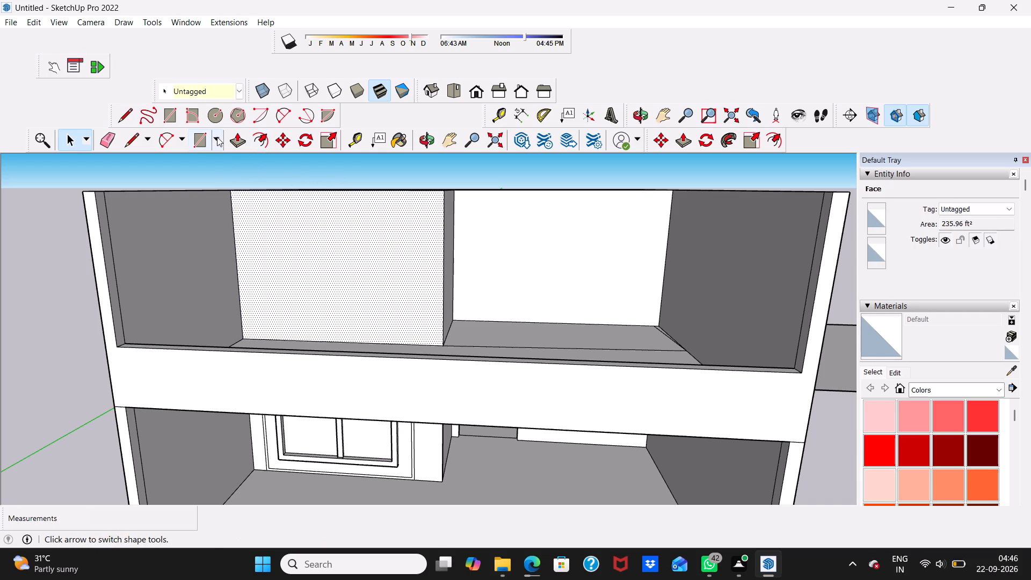
pyautogui.click(234, 135)
pyautogui.moveTo(295, 256); pyautogui.dragTo(273, 285)
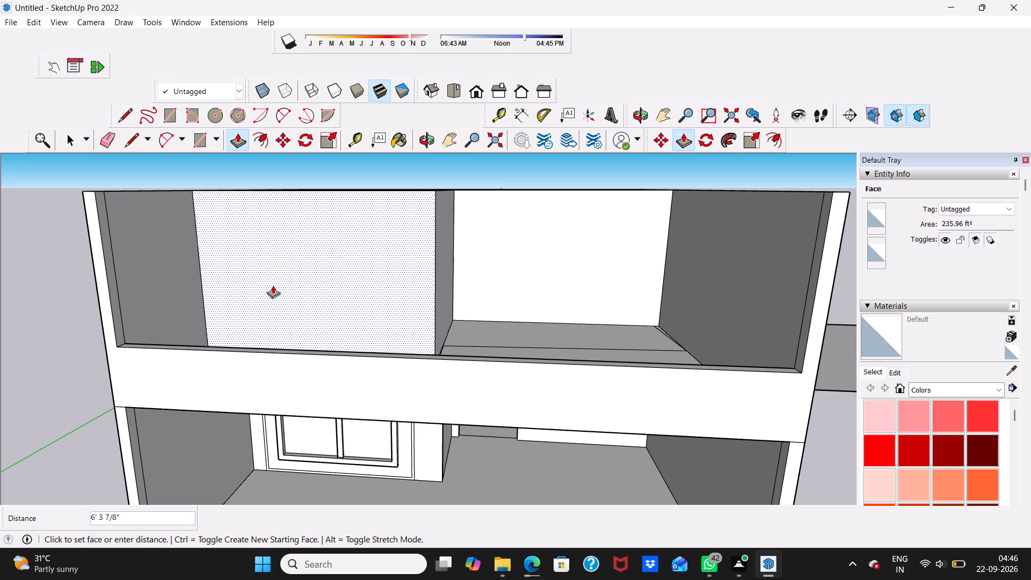
pyautogui.moveTo(273, 285); pyautogui.dragTo(210, 315)
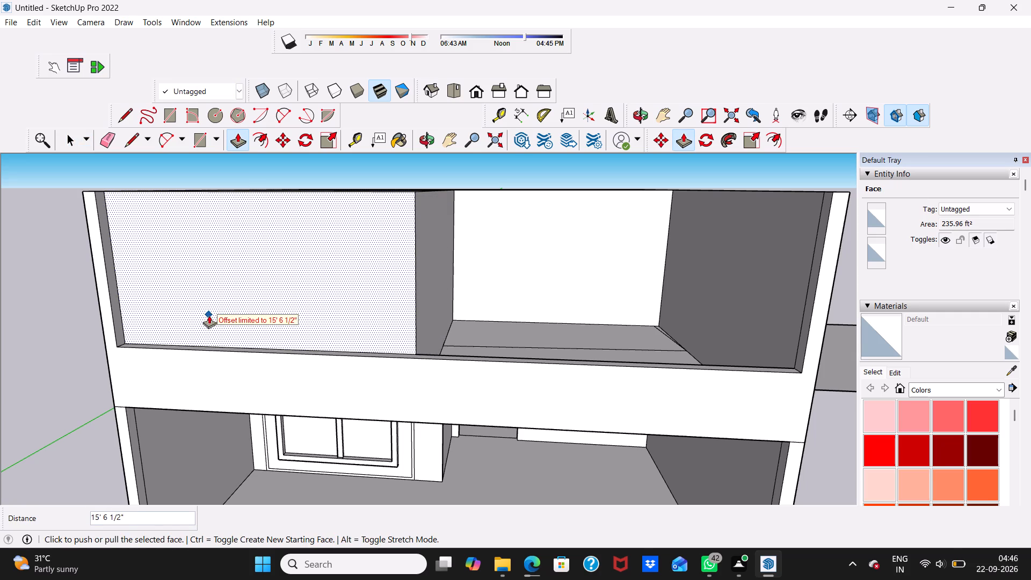
pyautogui.press('space')
# Examine the extended upper-floor block, the recess and the front elevation from above, the front and the sides.
pyautogui.scroll(-2, 483, 315)
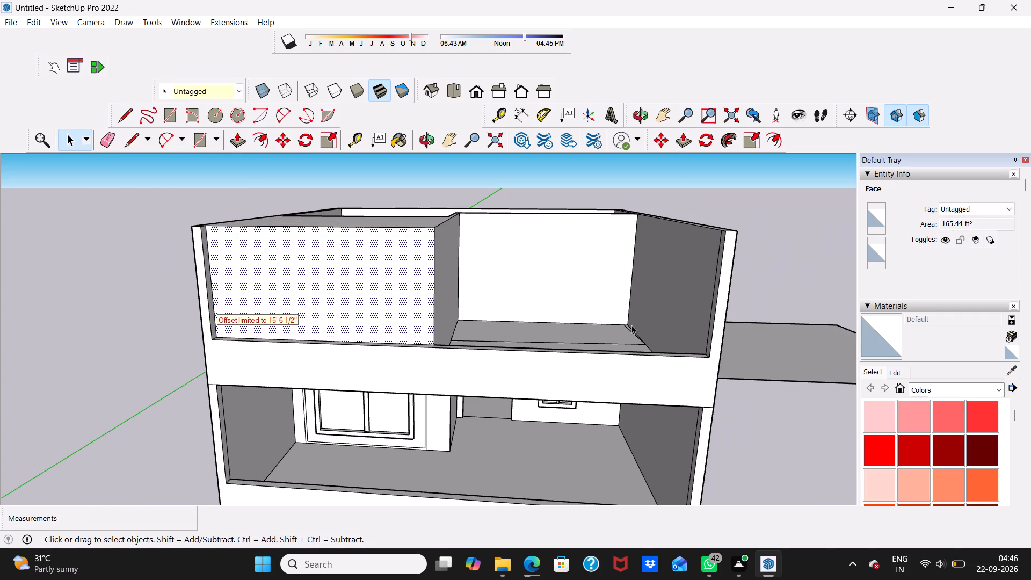
pyautogui.click(769, 389)
pyautogui.scroll(-1, 757, 373)
pyautogui.moveTo(757, 371); pyautogui.dragTo(348, 472, button='middle')
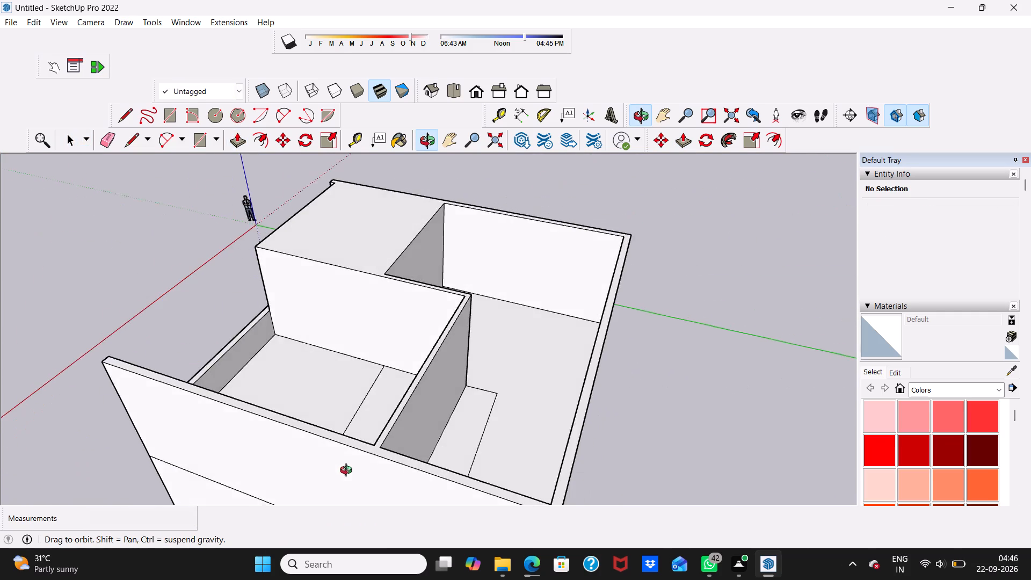
pyautogui.moveTo(348, 472); pyautogui.dragTo(494, 457, button='middle')
pyautogui.moveTo(204, 351); pyautogui.dragTo(408, 330, button='middle')
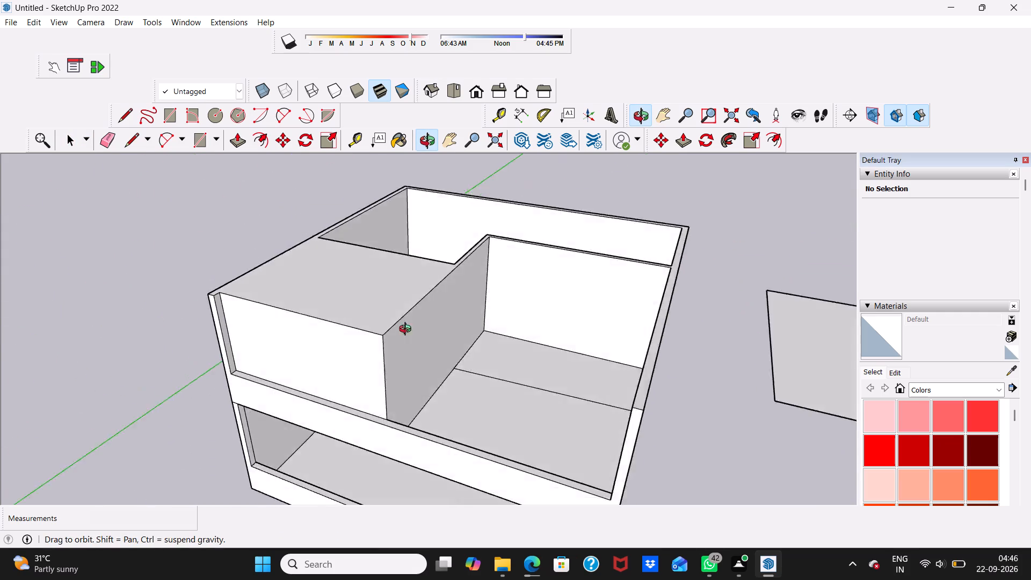
pyautogui.moveTo(408, 330); pyautogui.dragTo(475, 312, button='middle')
pyautogui.scroll(2, 475, 312)
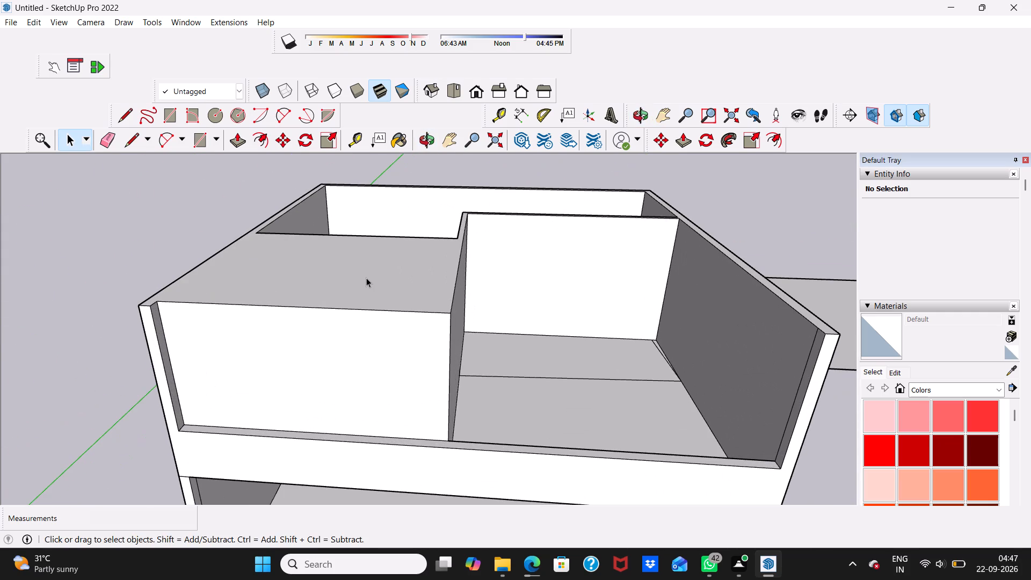
pyautogui.scroll(-3, 379, 257)
pyautogui.moveTo(379, 260); pyautogui.dragTo(337, 235, button='middle')
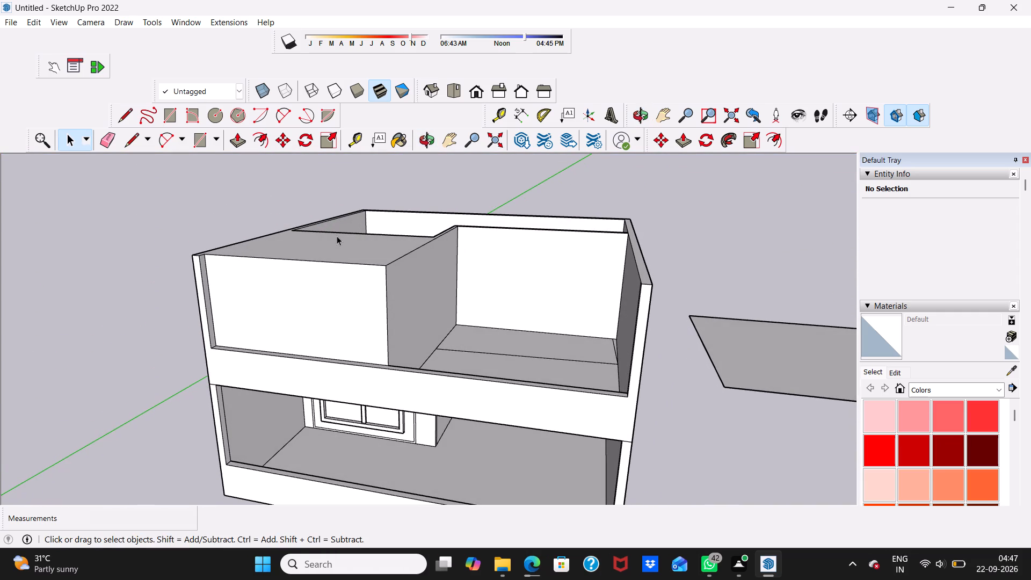
pyautogui.scroll(-2, 337, 236)
pyautogui.moveTo(337, 236); pyautogui.dragTo(408, 170, button='middle')
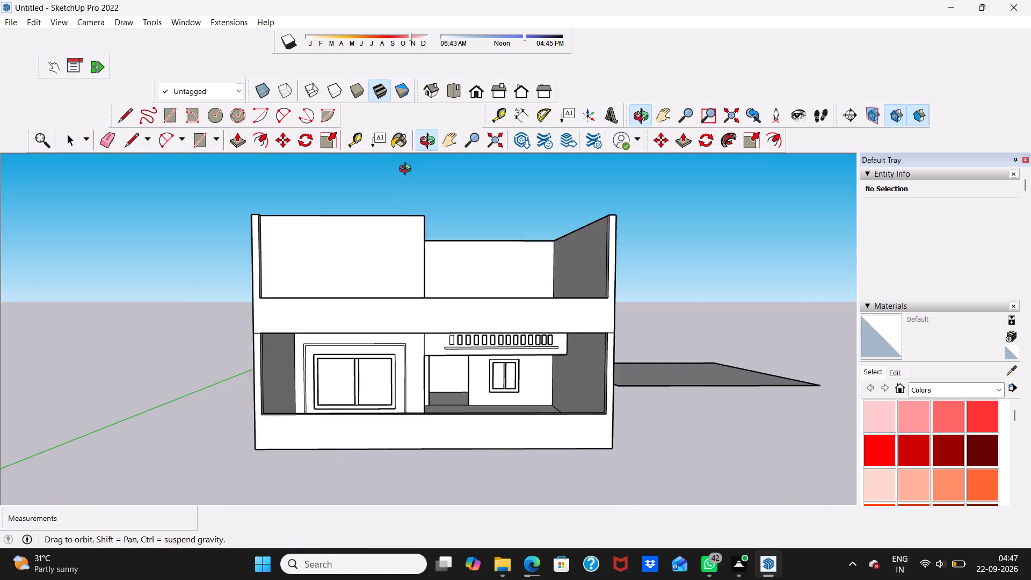
pyautogui.moveTo(408, 170); pyautogui.dragTo(408, 169, button='middle')
pyautogui.scroll(4, 412, 176)
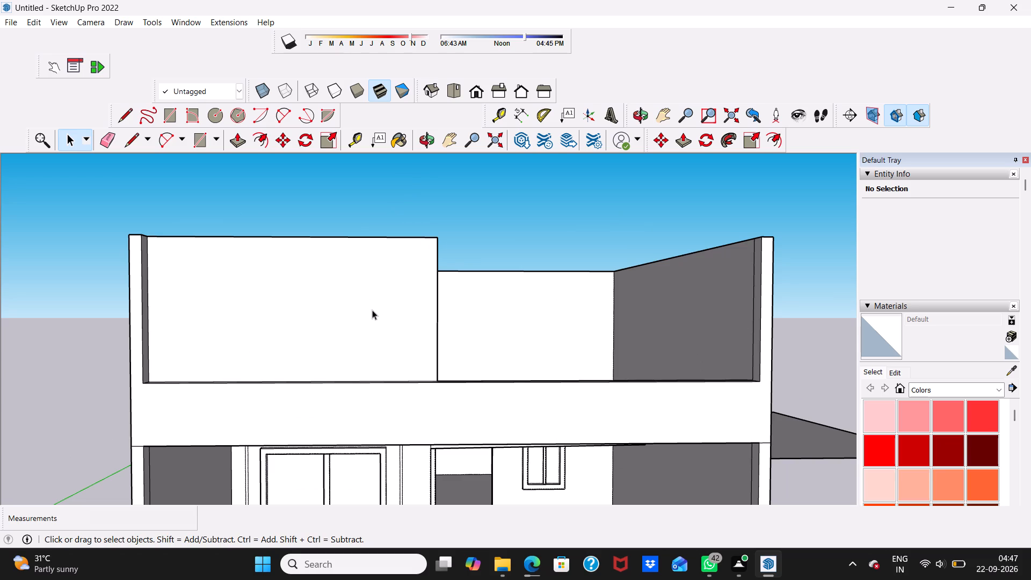
pyautogui.scroll(3, 372, 310)
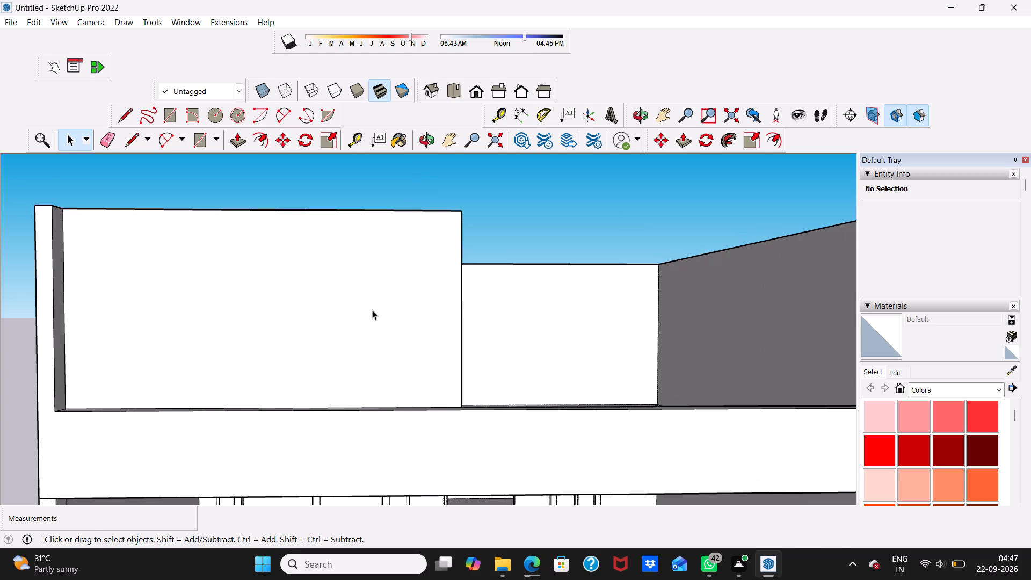
pyautogui.moveTo(373, 310); pyautogui.dragTo(330, 356, button='middle')
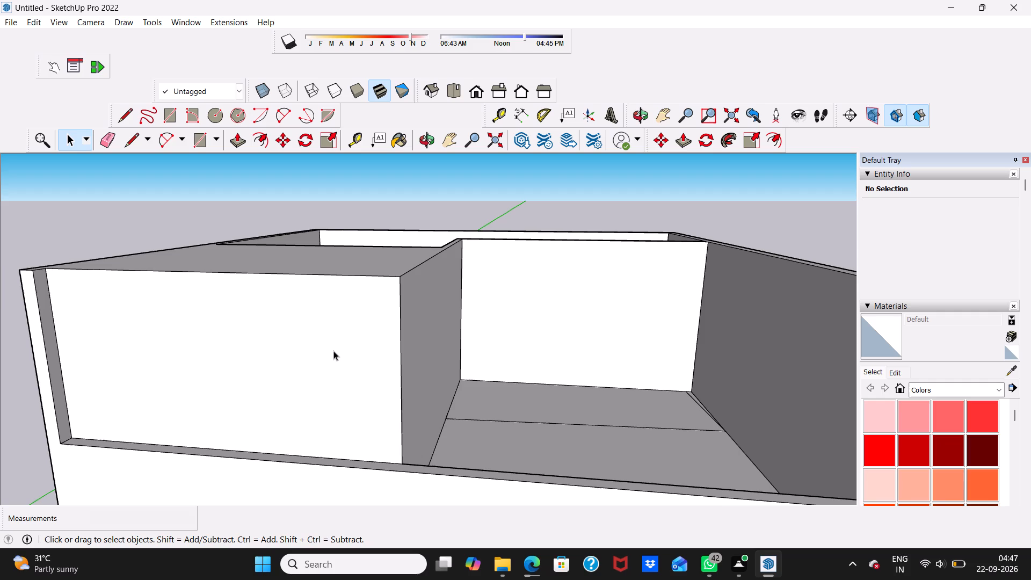
pyautogui.scroll(1, 347, 363)
pyautogui.scroll(-7, 346, 363)
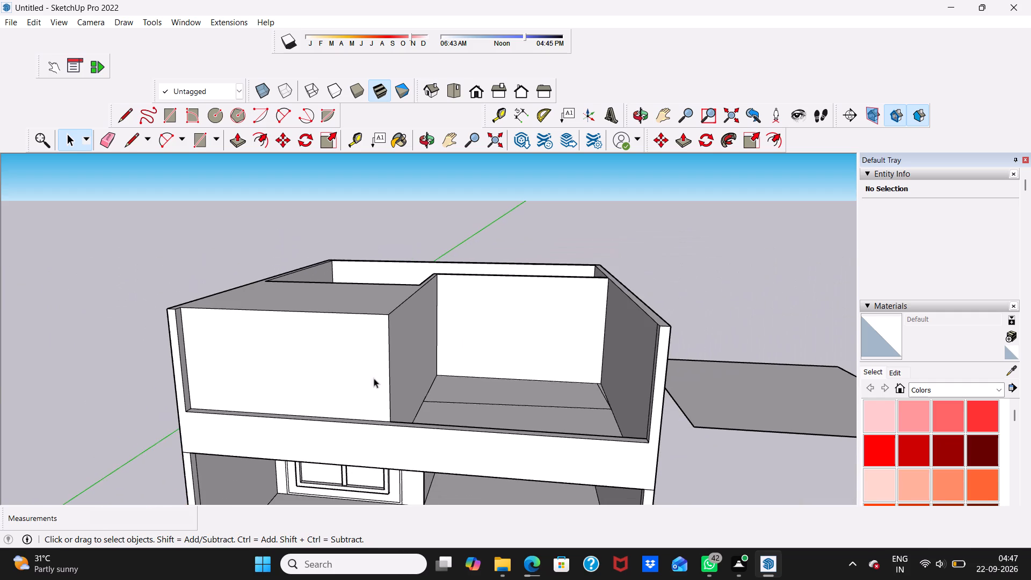
pyautogui.moveTo(343, 395); pyautogui.dragTo(332, 444, button='middle')
pyautogui.scroll(2, 289, 433)
pyautogui.scroll(1, 155, 411)
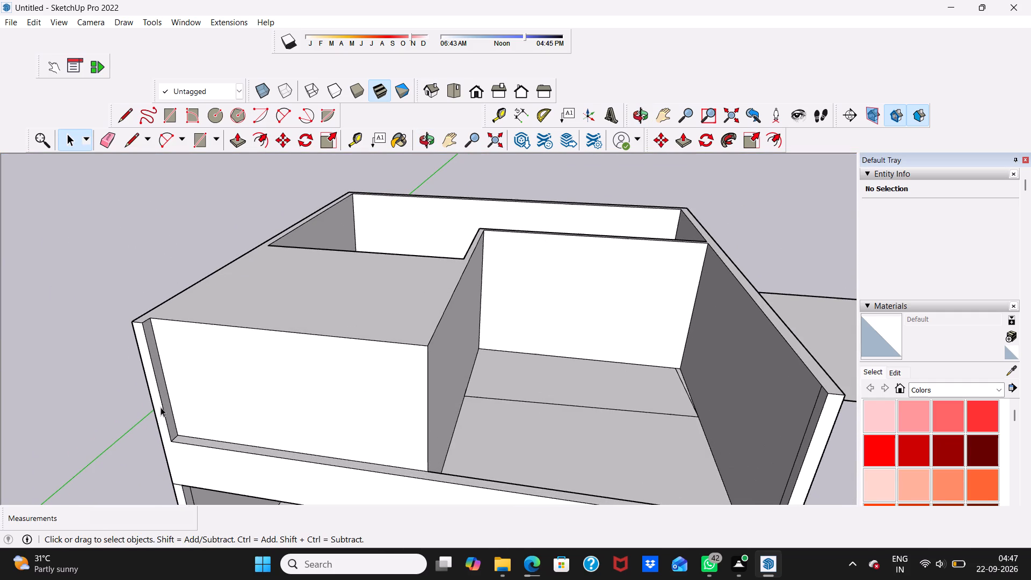
# Pull the front face of the extended upper-floor block 9" further forward to the surrounding frame's face.
pyautogui.click(196, 396)
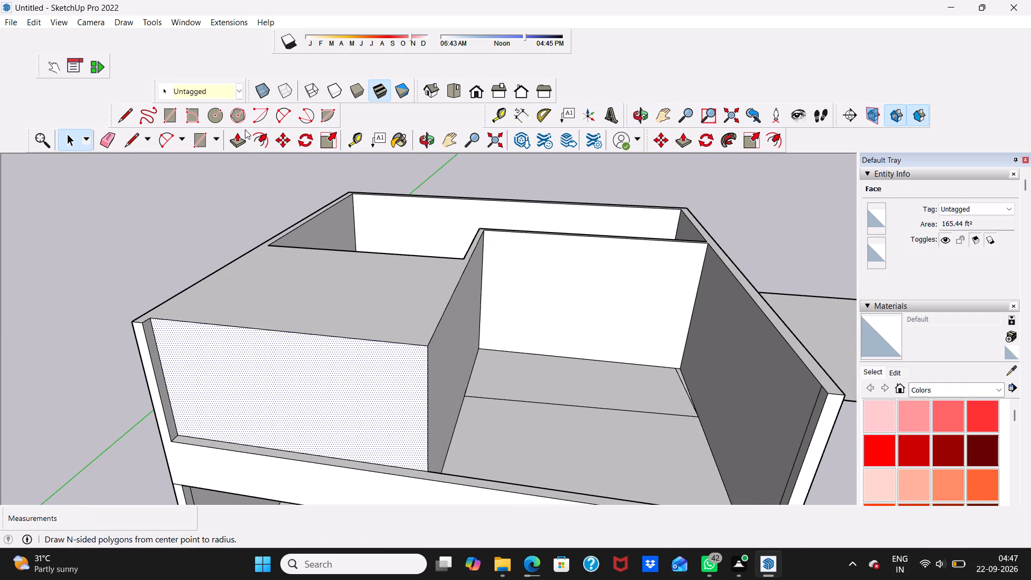
pyautogui.click(230, 139)
pyautogui.moveTo(223, 373); pyautogui.dragTo(220, 382)
pyautogui.moveTo(210, 383); pyautogui.dragTo(330, 308, button='middle')
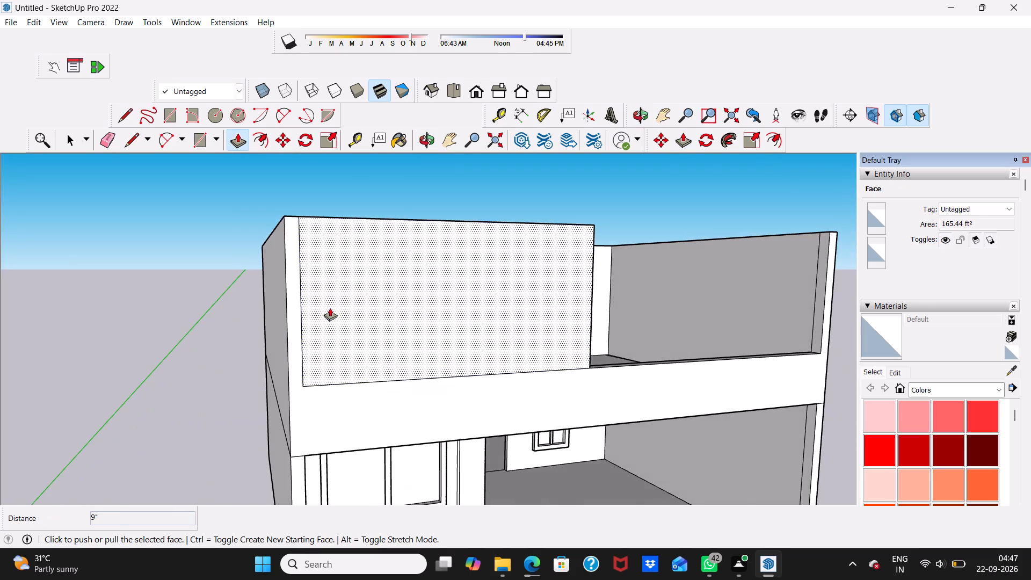
# Readjust the upper-floor block's front face against the frame, finishing with a 4 3/4" outward pull.
pyautogui.scroll(6, 330, 308)
pyautogui.moveTo(310, 335); pyautogui.dragTo(369, 326, button='middle')
pyautogui.scroll(2, 369, 326)
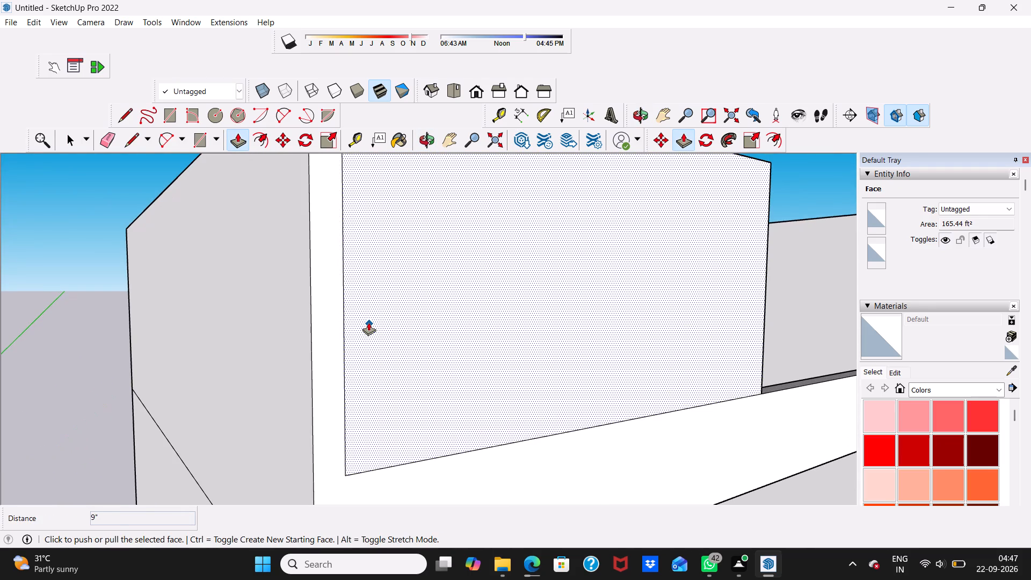
pyautogui.click(358, 331)
pyautogui.press('space')
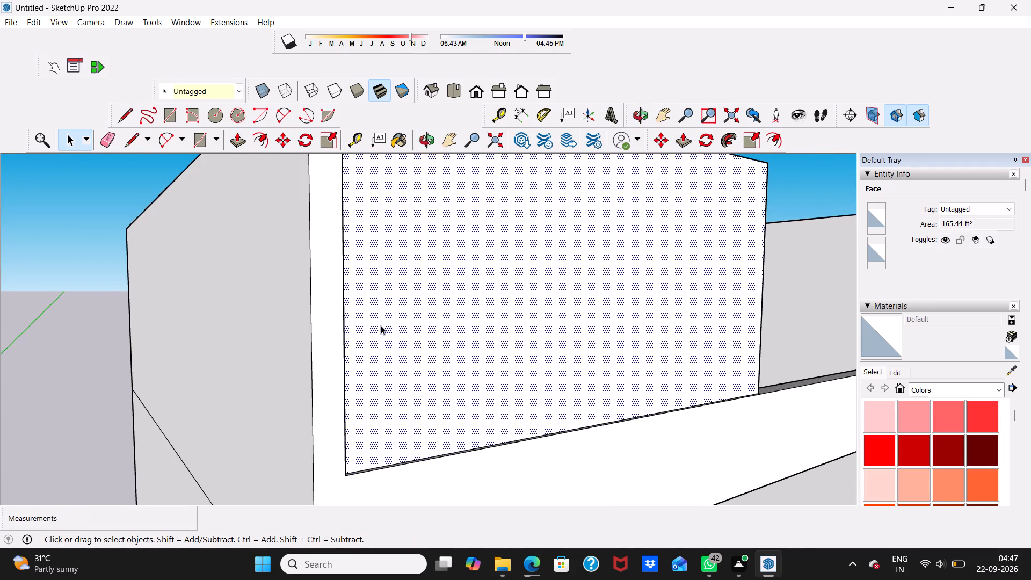
pyautogui.moveTo(381, 325); pyautogui.dragTo(311, 374, button='middle')
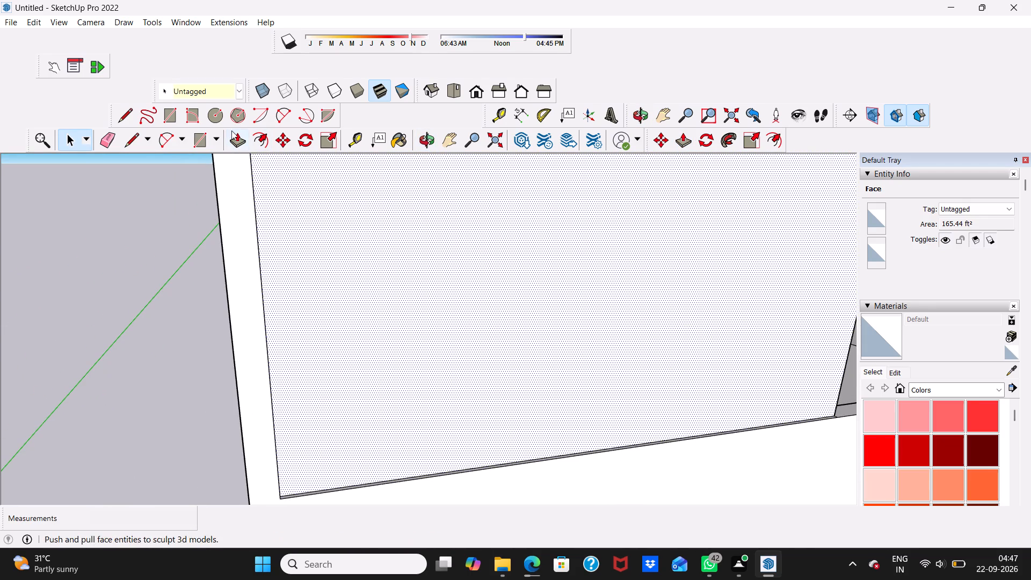
pyautogui.click(238, 132)
pyautogui.click(300, 295)
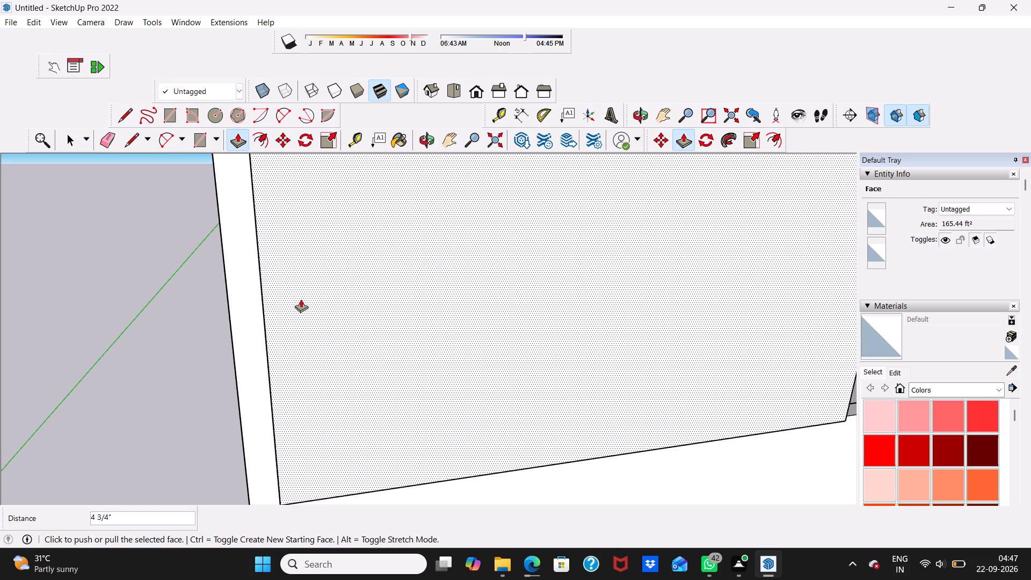
# Adjust the upper-floor block's front face by 3/8" so it sits flush with the front frame.
pyautogui.moveTo(302, 305); pyautogui.dragTo(413, 228, button='middle')
pyautogui.scroll(1, 413, 228)
pyautogui.moveTo(396, 248); pyautogui.dragTo(387, 236)
pyautogui.moveTo(386, 234); pyautogui.dragTo(384, 231)
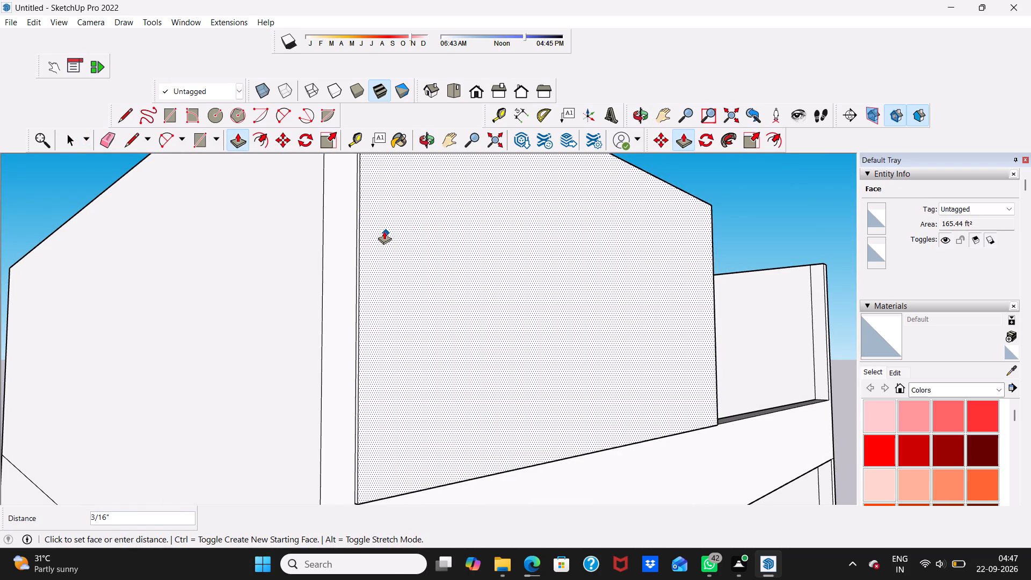
pyautogui.moveTo(384, 231); pyautogui.dragTo(382, 228)
pyautogui.click(382, 228)
pyautogui.scroll(-3, 380, 224)
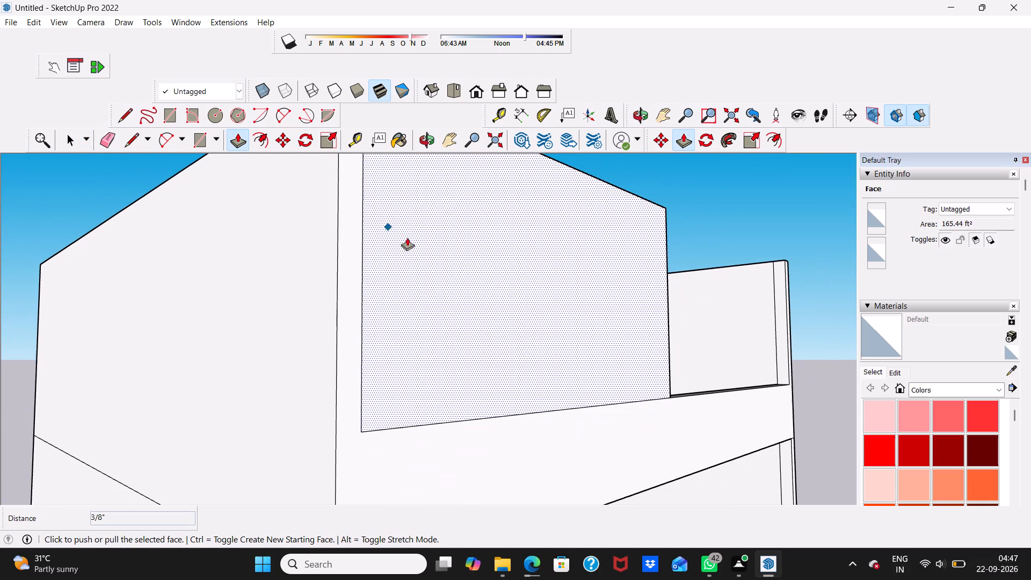
pyautogui.press('space')
pyautogui.press('space')
# Inspect the whole house from the front, above and the side, checking the flush upper-floor block and the recess.
pyautogui.scroll(-2, 403, 263)
pyautogui.moveTo(420, 280); pyautogui.dragTo(303, 302, button='middle')
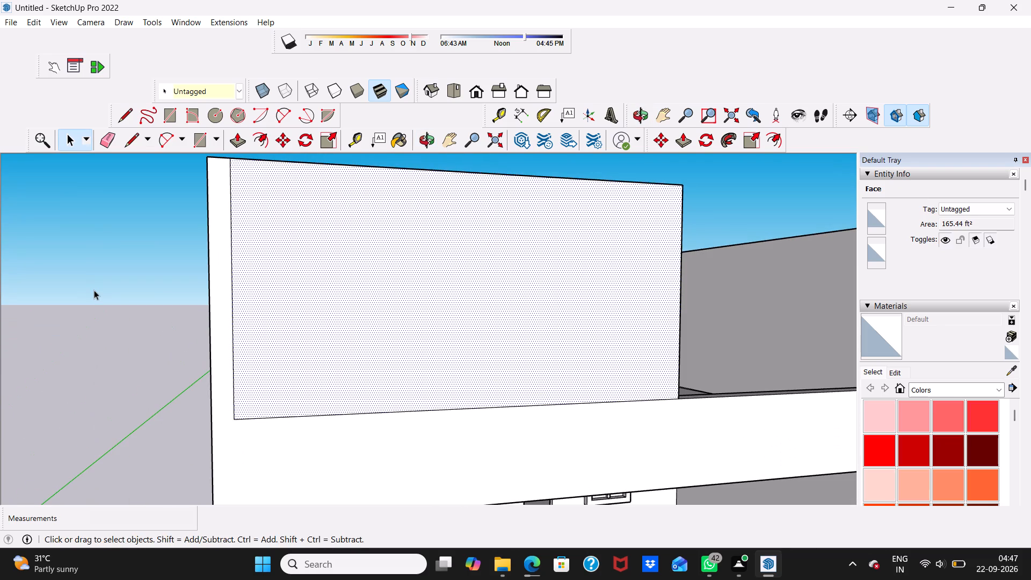
pyautogui.click(96, 289)
pyautogui.scroll(-4, 96, 289)
pyautogui.scroll(-2, 156, 298)
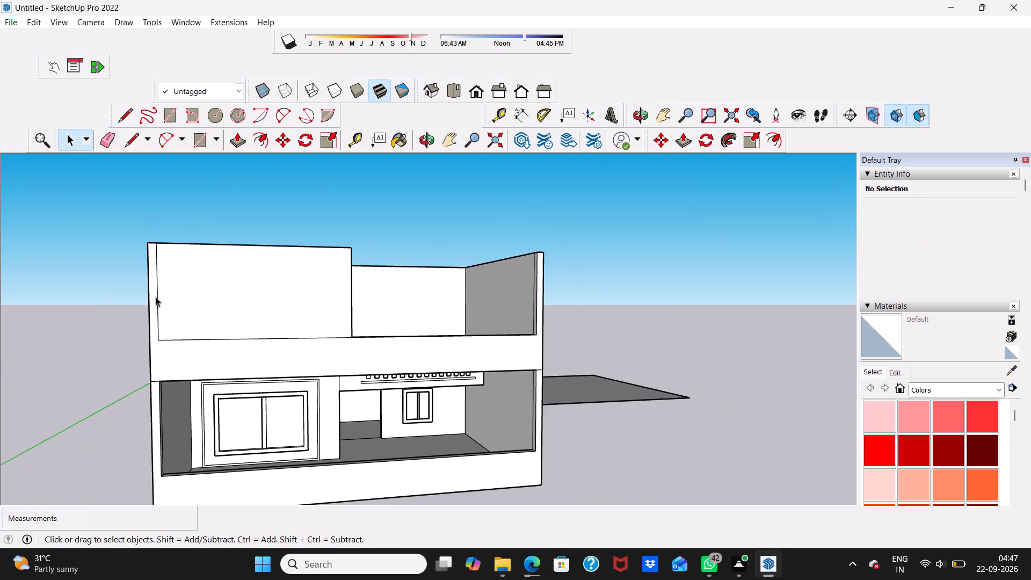
pyautogui.moveTo(156, 297); pyautogui.dragTo(100, 359, button='middle')
pyautogui.scroll(-3, 97, 348)
pyautogui.moveTo(149, 342); pyautogui.dragTo(175, 309, button='middle')
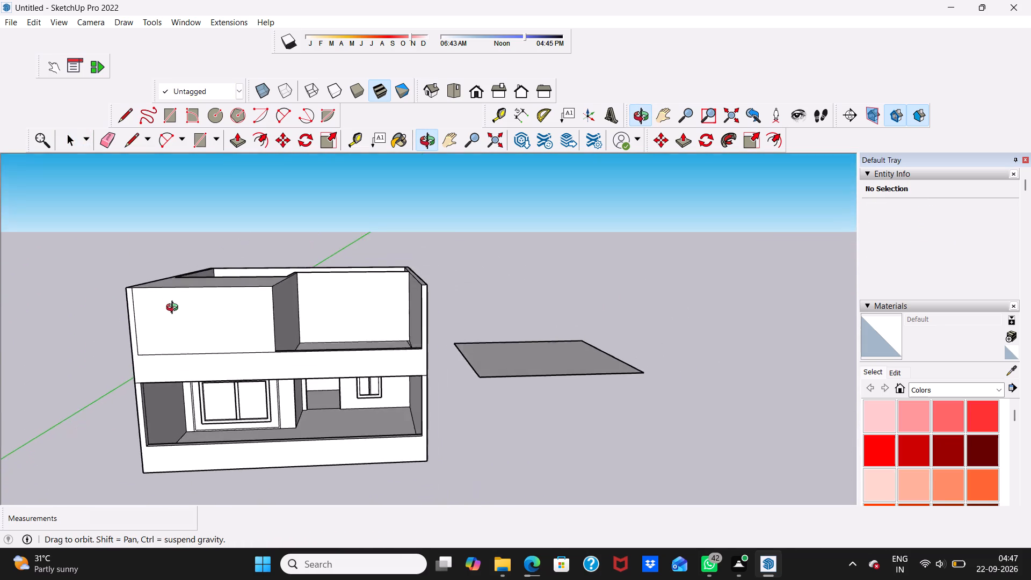
pyautogui.moveTo(175, 309); pyautogui.dragTo(228, 295, button='middle')
pyautogui.scroll(3, 217, 310)
pyautogui.moveTo(217, 310); pyautogui.dragTo(95, 361, button='middle')
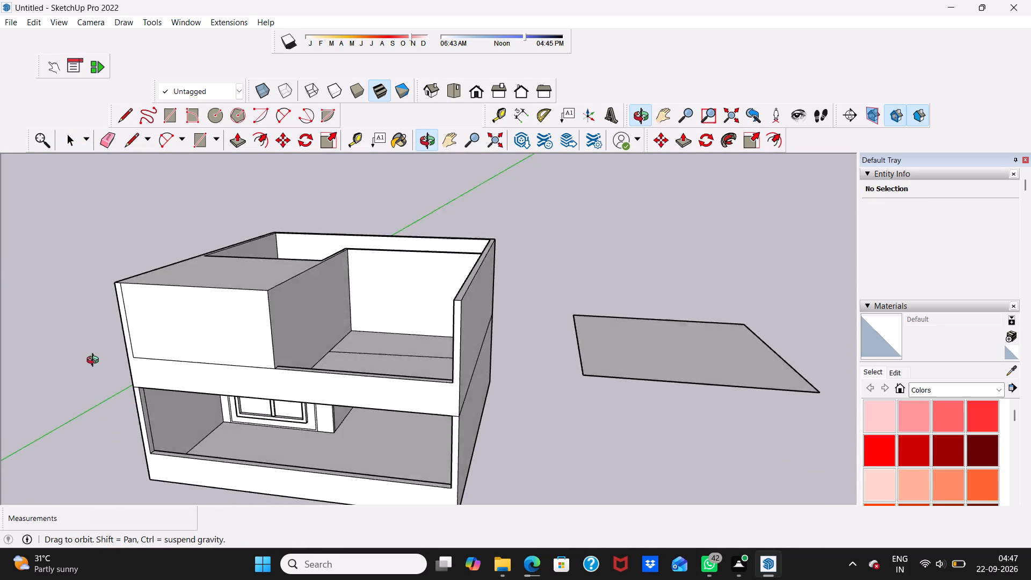
pyautogui.moveTo(95, 361); pyautogui.dragTo(151, 393, button='middle')
pyautogui.scroll(3, 243, 375)
pyautogui.moveTo(269, 405); pyautogui.dragTo(48, 477, button='middle')
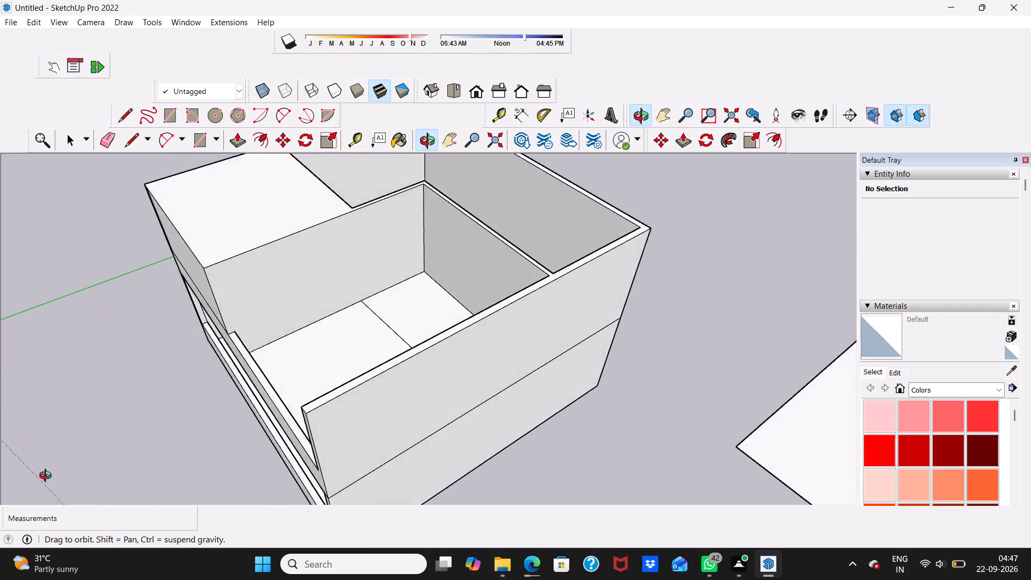
pyautogui.moveTo(48, 477); pyautogui.dragTo(241, 359, button='middle')
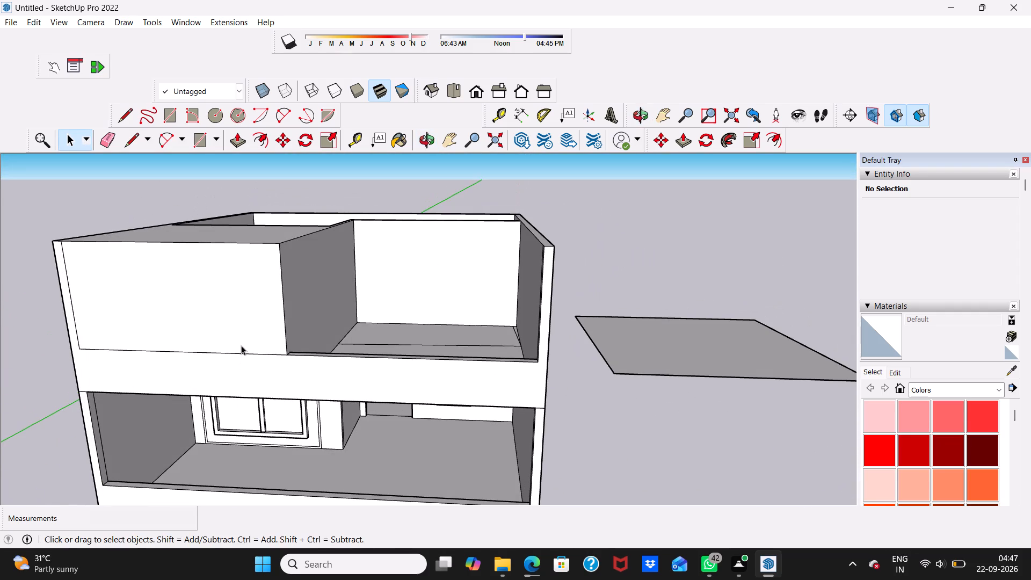
pyautogui.scroll(1, 241, 345)
pyautogui.scroll(-2, 241, 345)
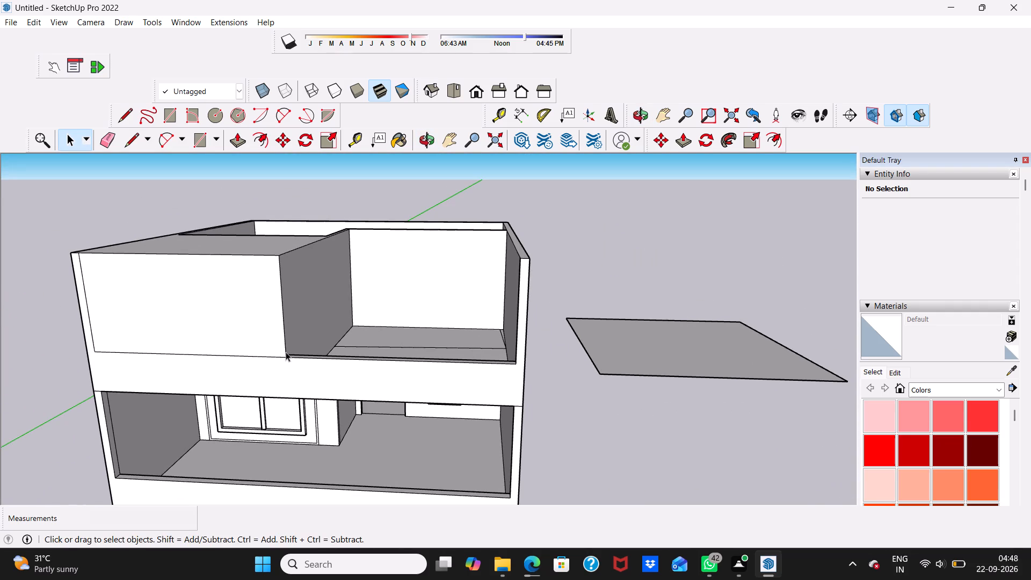
pyautogui.scroll(-1, 313, 373)
pyautogui.scroll(1, 309, 323)
pyautogui.moveTo(308, 323); pyautogui.dragTo(359, 295, button='middle')
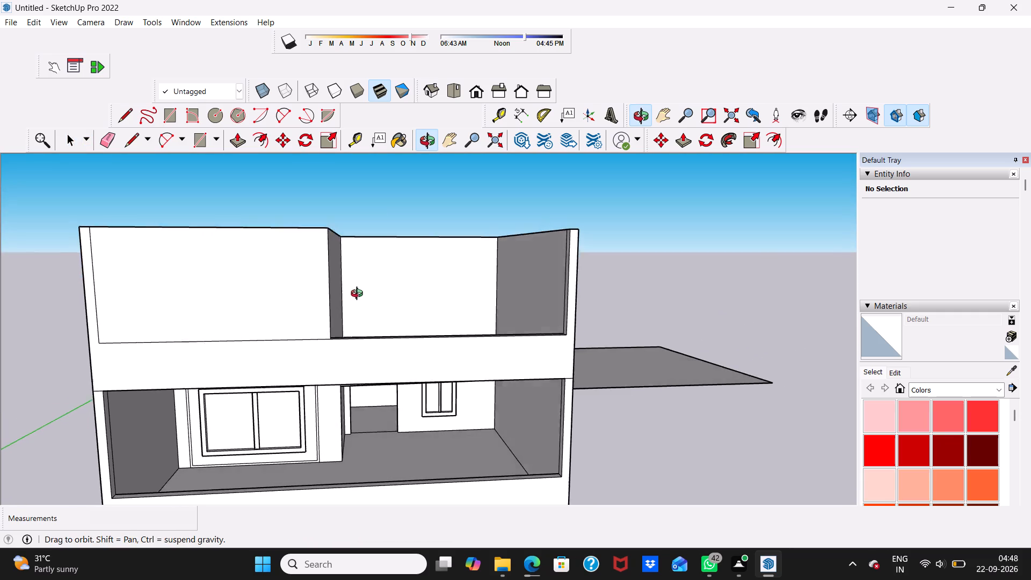
# Inspect the house from the front, below and above, checking the upper-floor block against the surrounding frame.
pyautogui.moveTo(359, 295); pyautogui.dragTo(372, 300, button='middle')
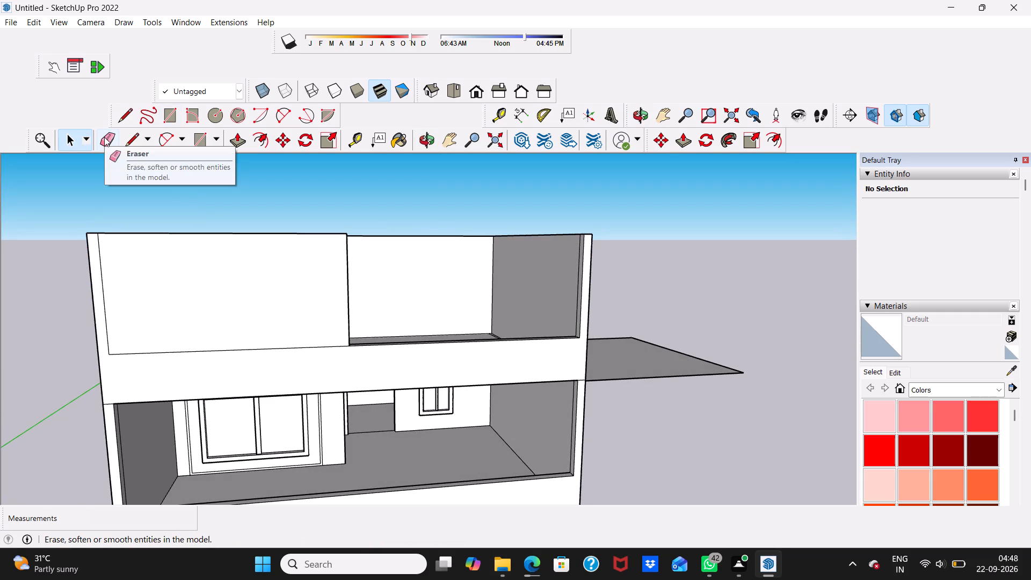
pyautogui.scroll(-1, 105, 147)
pyautogui.scroll(-1, 122, 216)
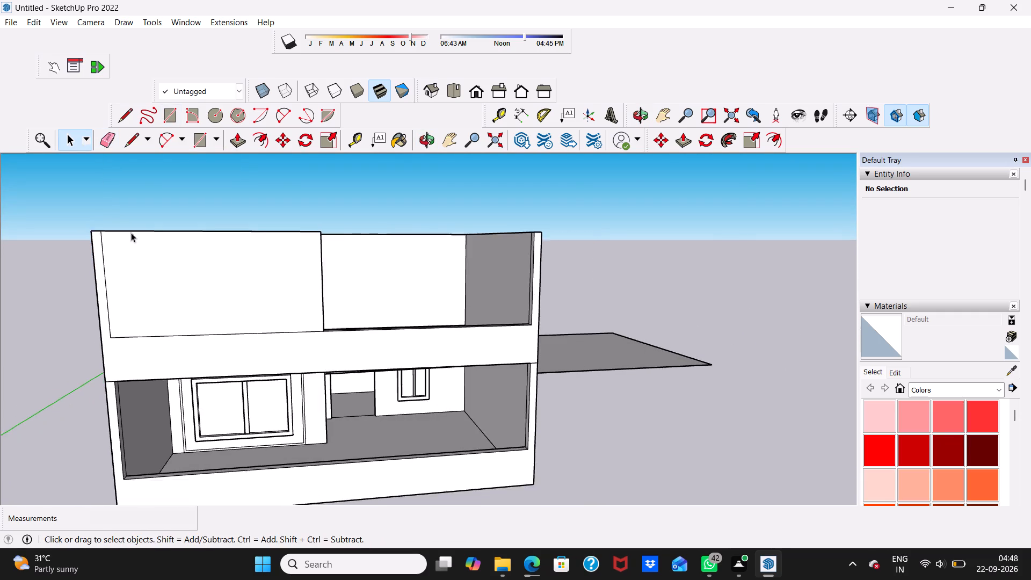
pyautogui.scroll(-1, 131, 233)
pyautogui.scroll(-2, 220, 335)
pyautogui.moveTo(222, 349); pyautogui.dragTo(209, 340, button='middle')
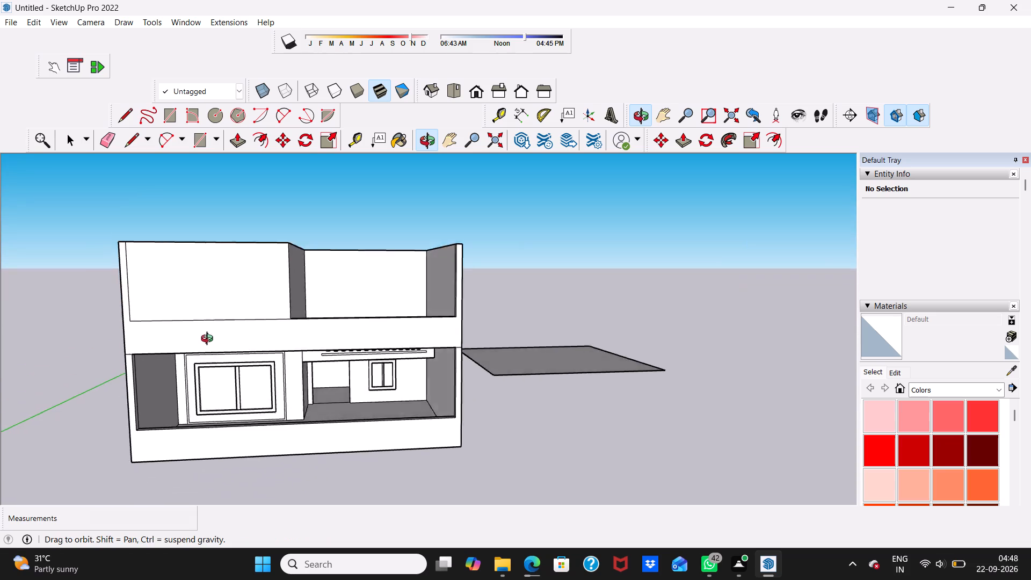
pyautogui.moveTo(209, 340); pyautogui.dragTo(212, 235, button='middle')
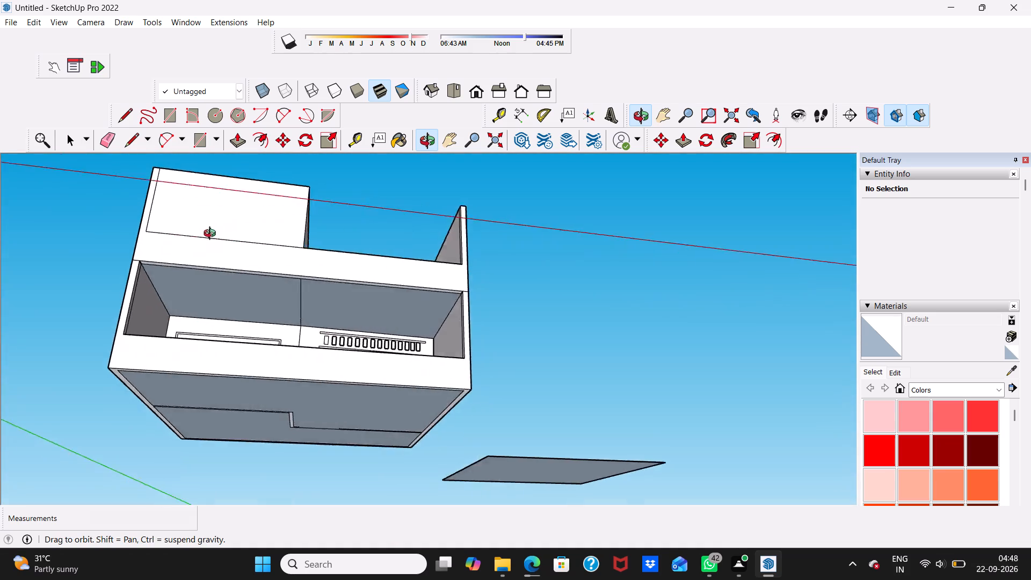
pyautogui.moveTo(212, 235); pyautogui.dragTo(189, 249, button='middle')
pyautogui.scroll(-3, 186, 250)
pyautogui.moveTo(185, 251); pyautogui.dragTo(130, 402, button='middle')
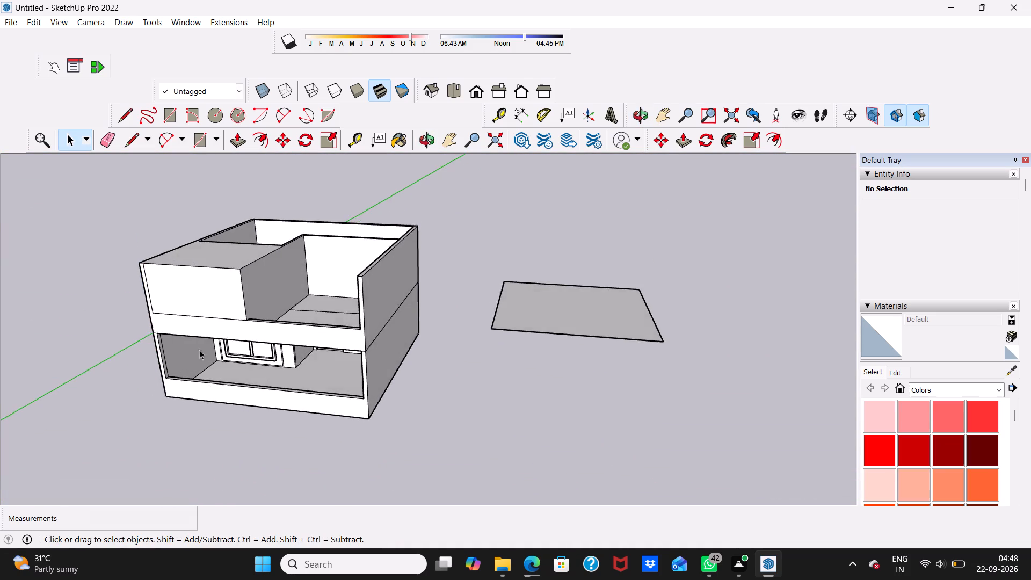
# Push the upper-floor block's front face back 1' 2 1/8" behind the surrounding frame.
pyautogui.scroll(7, 225, 336)
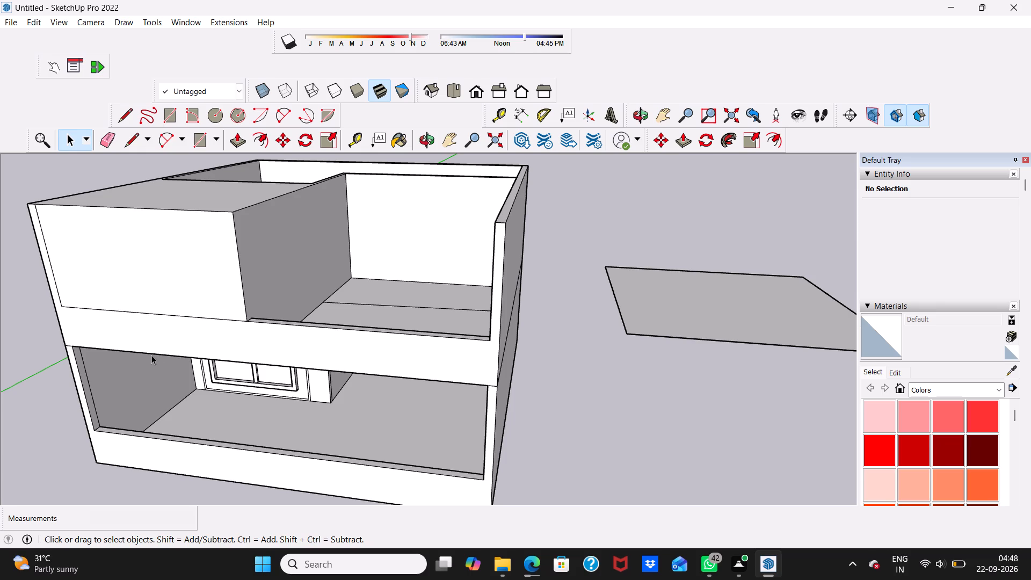
pyautogui.scroll(-2, 143, 349)
pyautogui.click(177, 270)
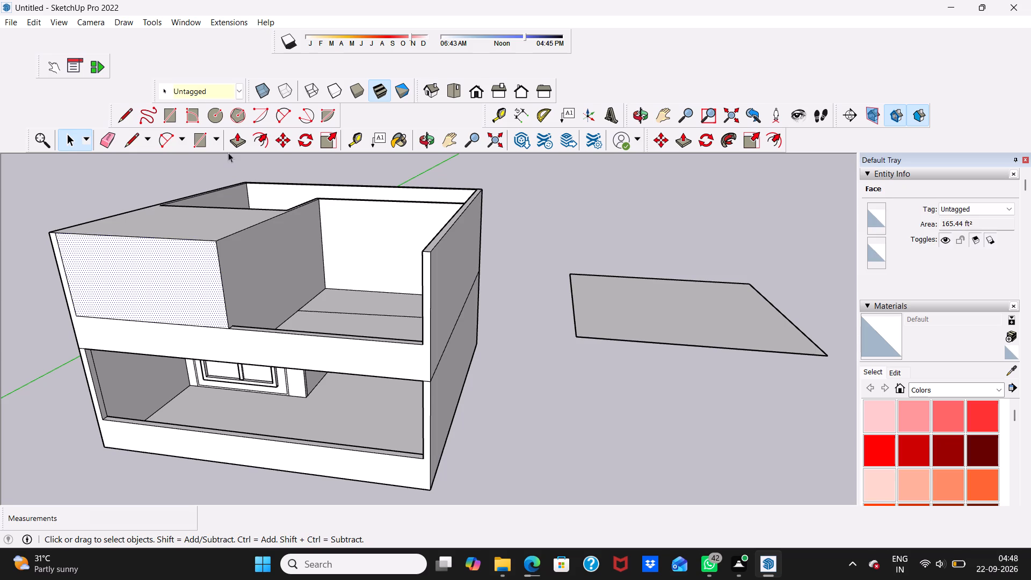
pyautogui.click(237, 142)
pyautogui.moveTo(175, 262); pyautogui.dragTo(179, 259)
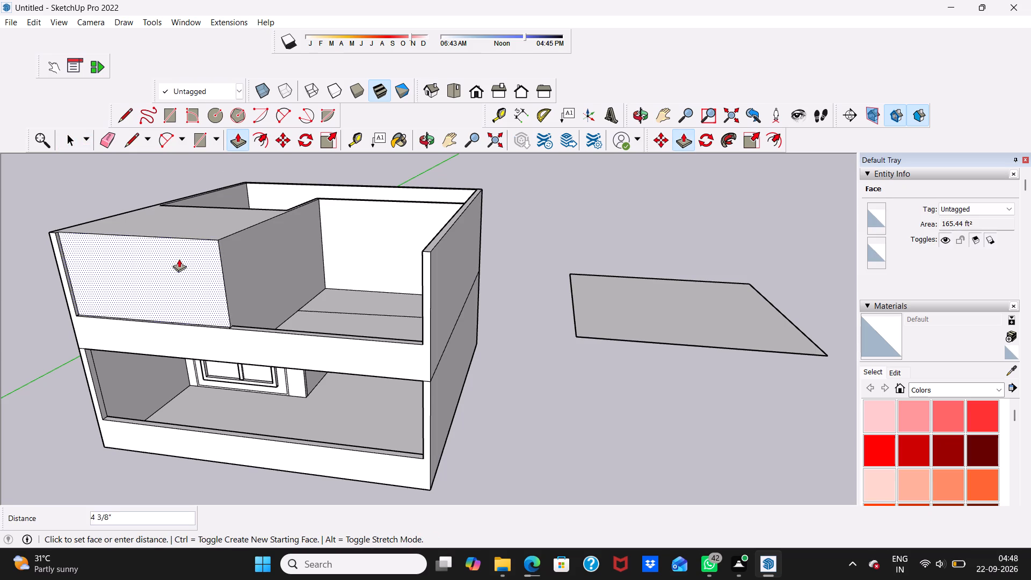
pyautogui.moveTo(179, 259); pyautogui.dragTo(181, 257)
pyautogui.scroll(9, 162, 276)
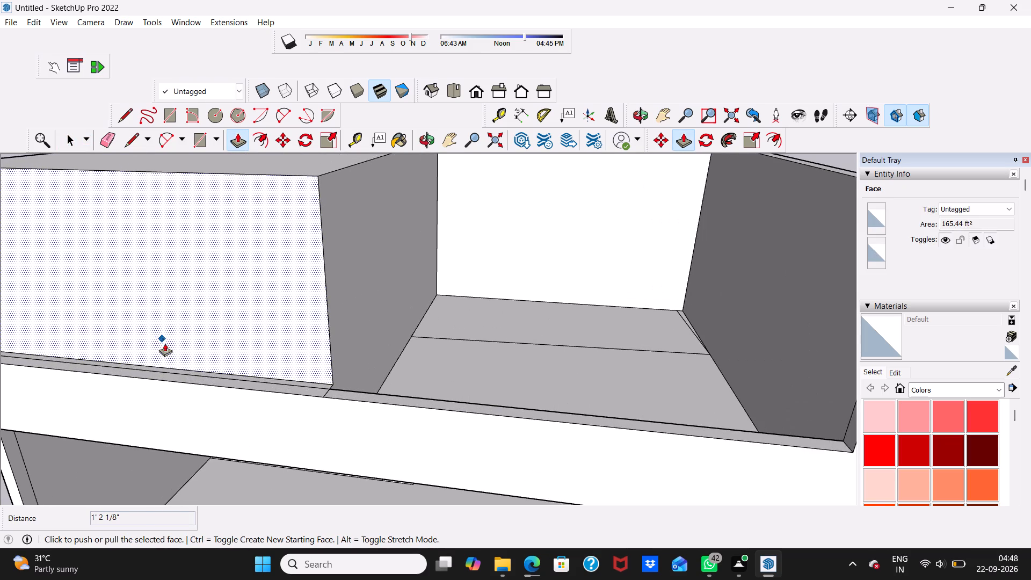
pyautogui.moveTo(165, 343); pyautogui.dragTo(235, 365, button='middle')
pyautogui.scroll(3, 365, 447)
pyautogui.scroll(3, 485, 442)
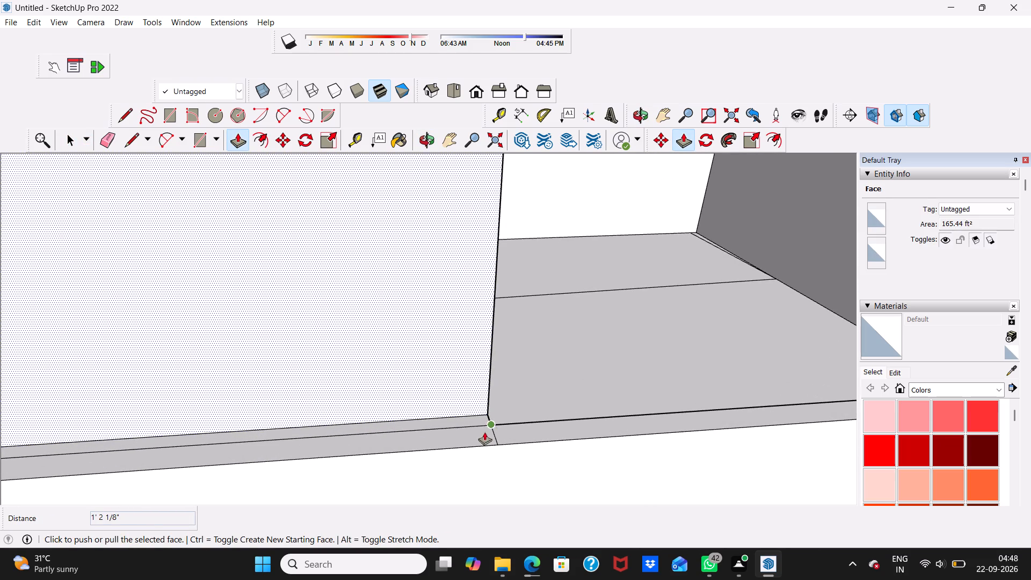
pyautogui.scroll(-1, 461, 434)
pyautogui.press('space')
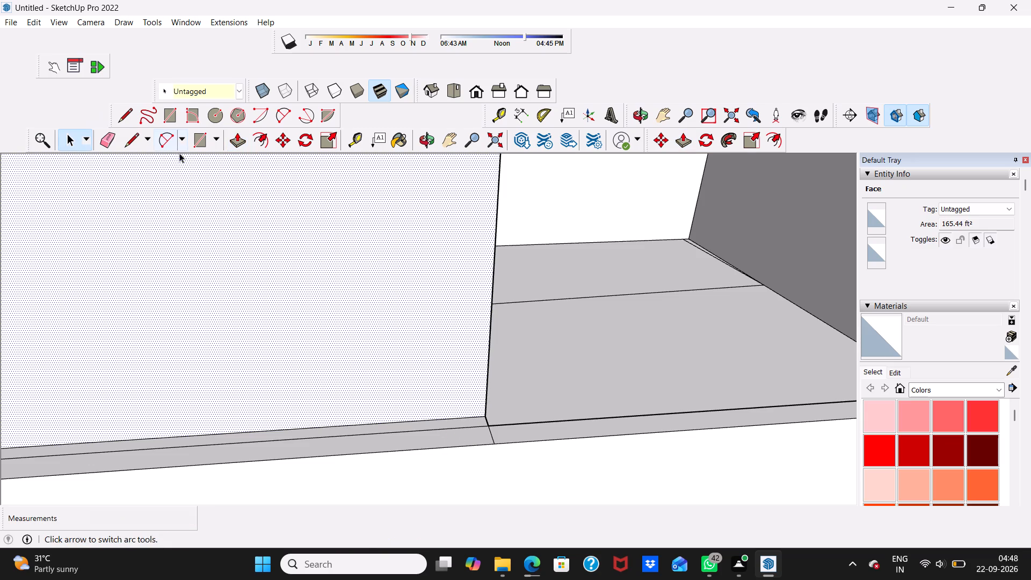
# Erase the short edge crossing the front ledge at the upper-floor block's lower inner corner.
pyautogui.click(103, 136)
pyautogui.scroll(1, 424, 328)
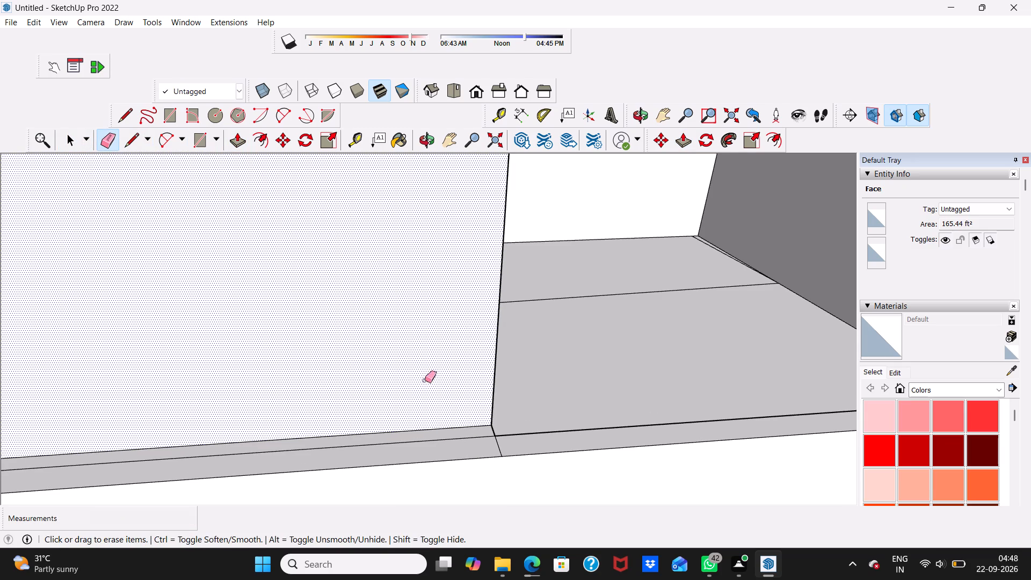
pyautogui.scroll(2, 450, 397)
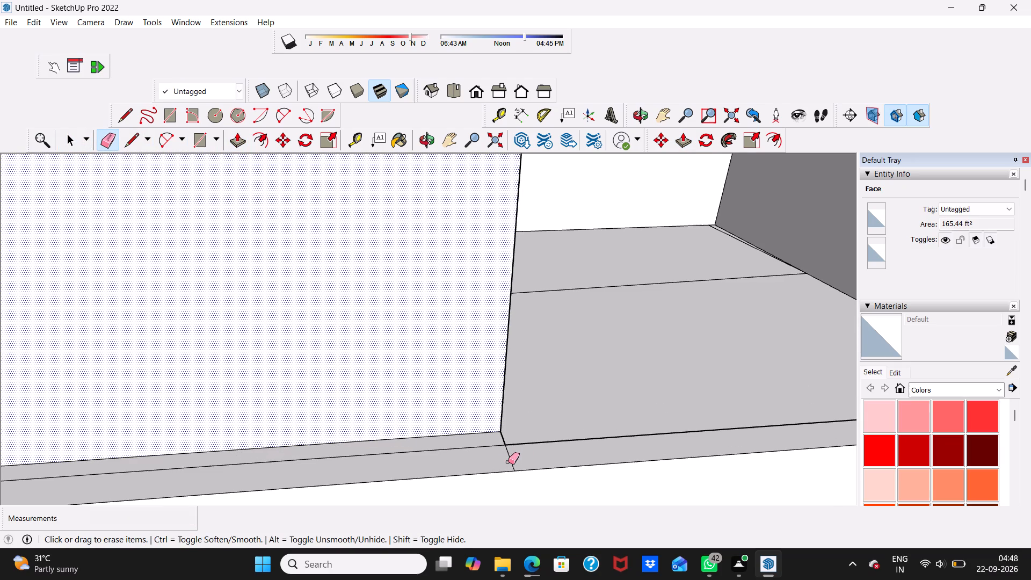
pyautogui.click(512, 457)
pyautogui.click(509, 462)
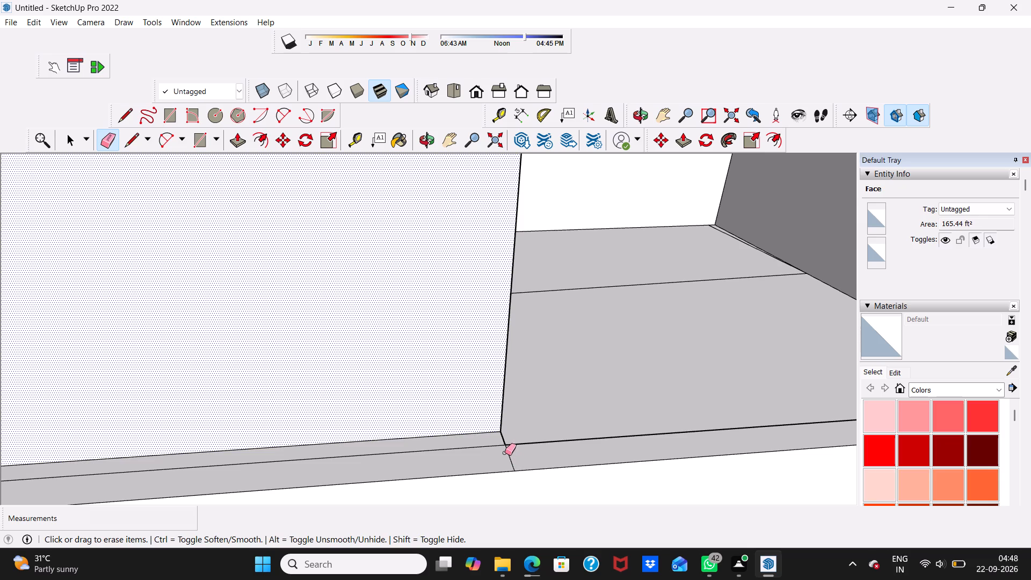
pyautogui.scroll(9, 510, 454)
pyautogui.click(505, 451)
pyautogui.scroll(-7, 495, 431)
pyautogui.moveTo(498, 406); pyautogui.dragTo(456, 356, button='middle')
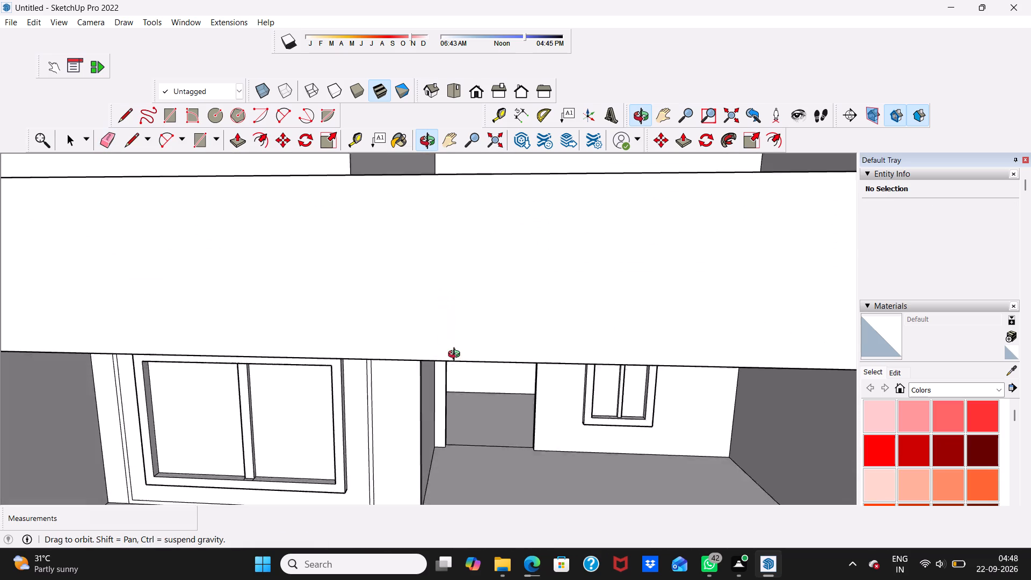
pyautogui.moveTo(456, 356); pyautogui.dragTo(487, 466, button='middle')
pyautogui.scroll(1, 490, 441)
pyautogui.scroll(-4, 495, 413)
pyautogui.press('space')
# Push the outer strip of the ledge in front of the upper-floor block down 1' 1 15/16".
pyautogui.scroll(-4, 490, 411)
pyautogui.moveTo(480, 417); pyautogui.dragTo(451, 342, button='middle')
pyautogui.scroll(3, 86, 306)
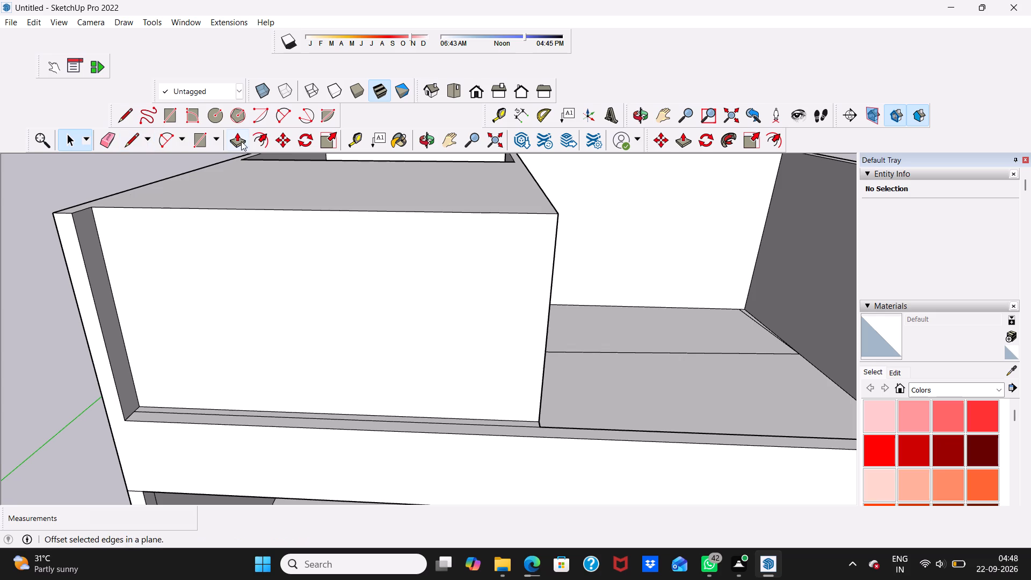
pyautogui.click(241, 142)
pyautogui.scroll(3, 235, 375)
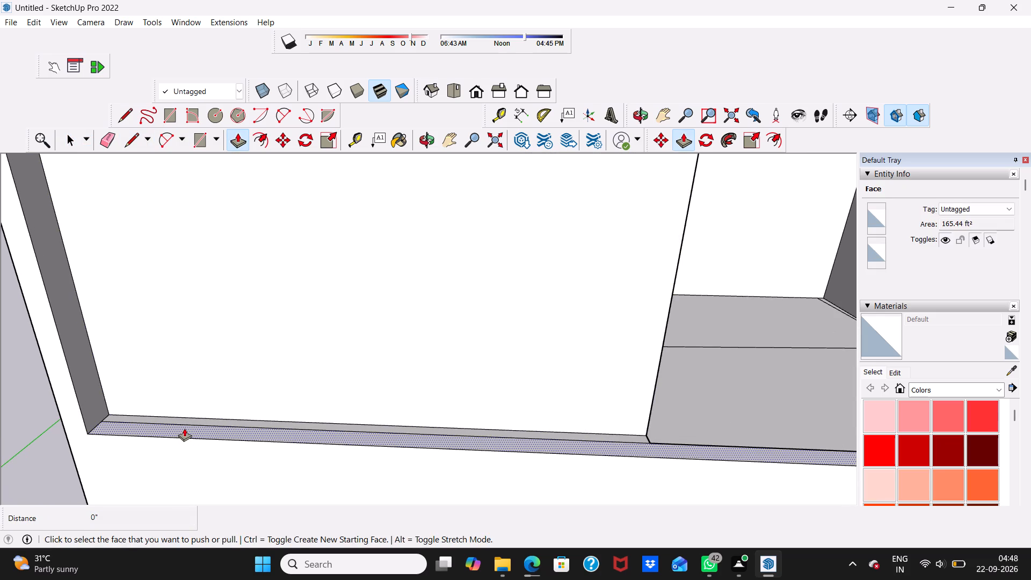
pyautogui.moveTo(184, 427); pyautogui.dragTo(190, 456)
pyautogui.scroll(-4, 176, 437)
# Push the same outer ledge strip down a further 5 9/16".
pyautogui.moveTo(194, 423); pyautogui.dragTo(165, 381, button='middle')
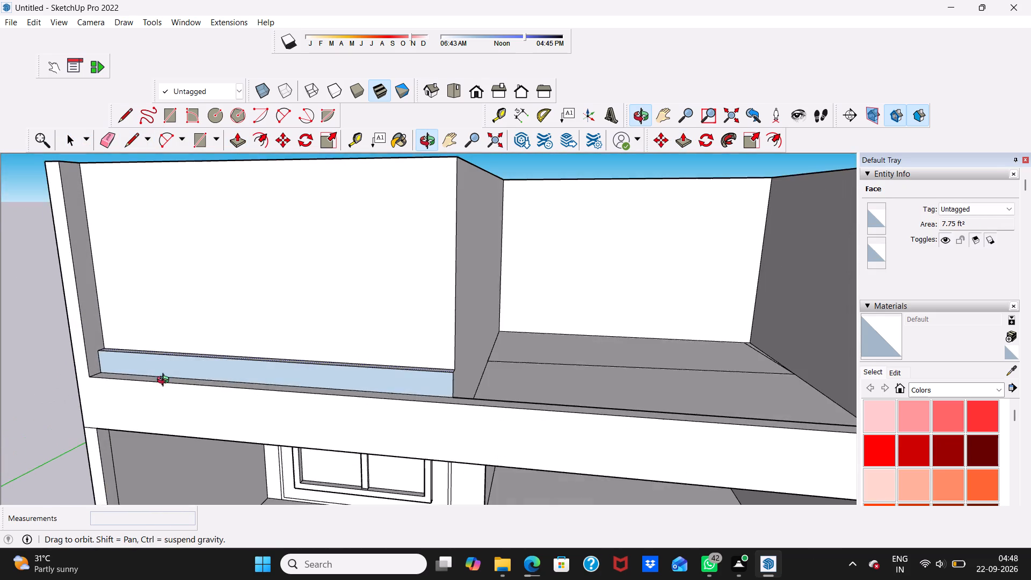
pyautogui.moveTo(165, 381); pyautogui.dragTo(164, 382, button='middle')
pyautogui.scroll(6, 167, 375)
pyautogui.moveTo(156, 381); pyautogui.dragTo(156, 406, button='middle')
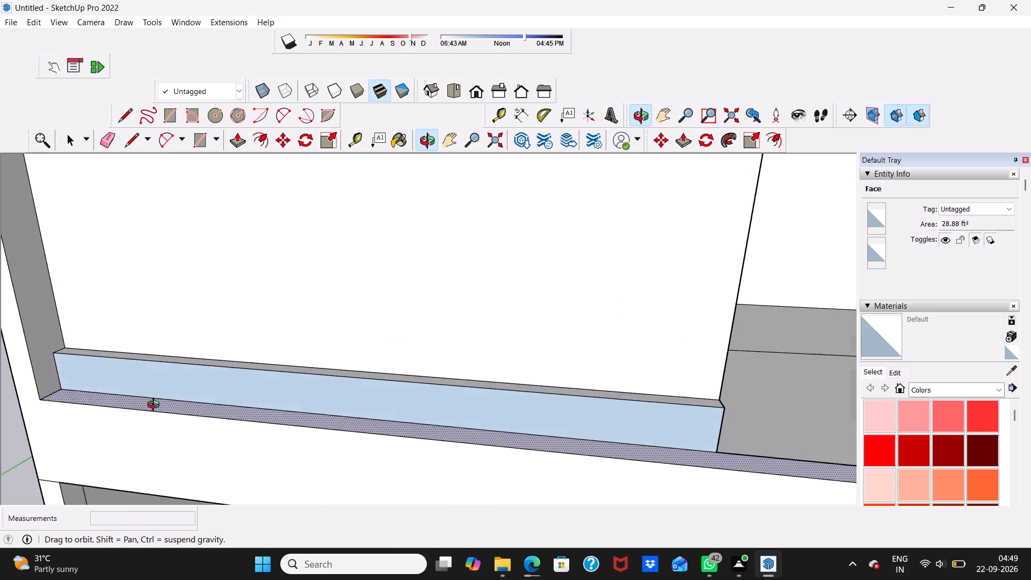
pyautogui.moveTo(156, 406); pyautogui.dragTo(156, 438, button='middle')
pyautogui.scroll(3, 133, 433)
pyautogui.moveTo(125, 437); pyautogui.dragTo(125, 439)
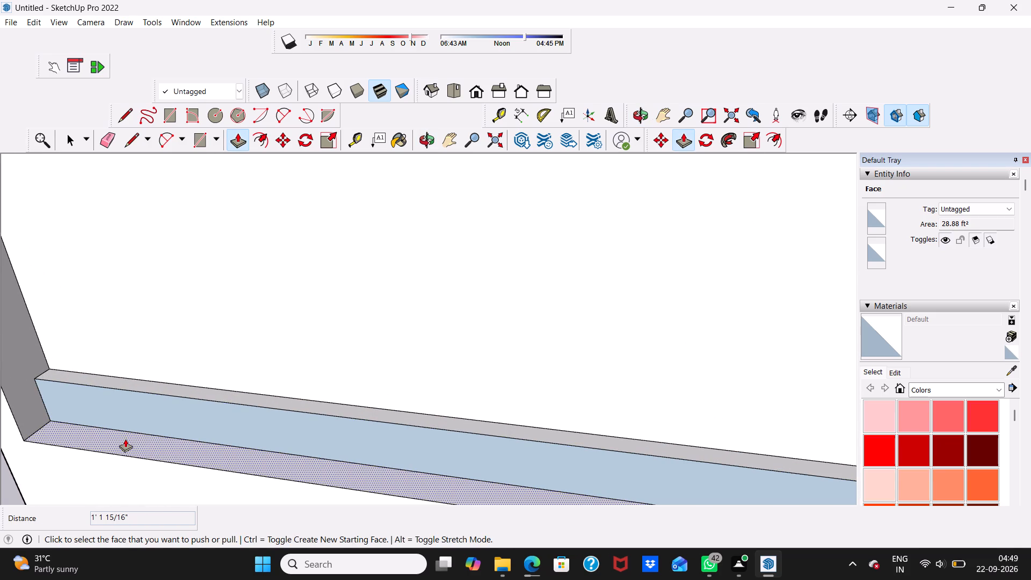
pyautogui.moveTo(125, 439); pyautogui.dragTo(127, 454)
# Push the exposed blue strip face below the upper-floor block inward 11 5/8", keeping a new starting face.
pyautogui.scroll(-5, 111, 426)
pyautogui.moveTo(144, 405); pyautogui.dragTo(200, 356, button='middle')
pyautogui.scroll(2, 232, 389)
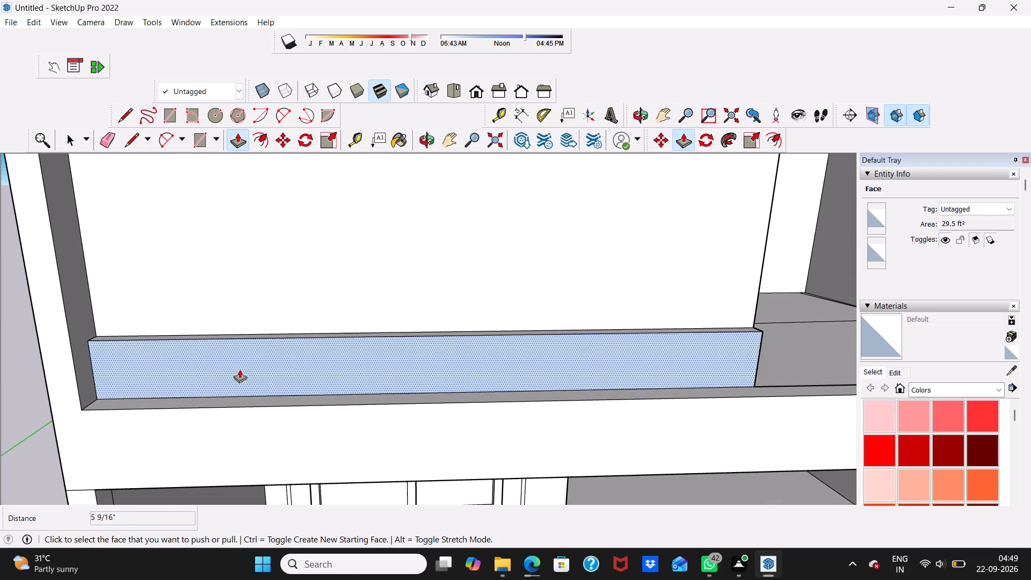
pyautogui.click(240, 367)
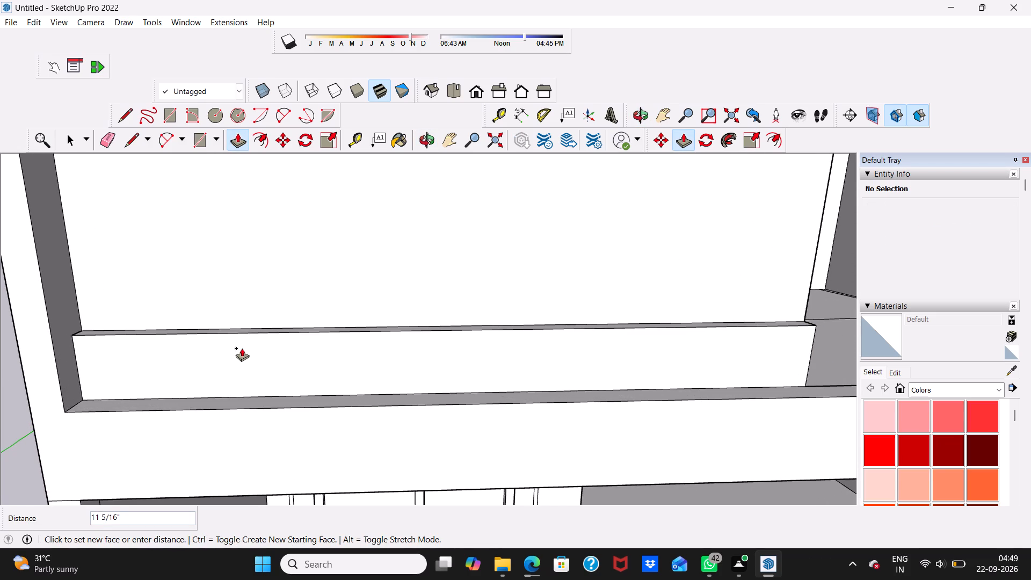
pyautogui.click(242, 348)
# Pull the narrow strip's top face up 9' 1 3/8" to the upper-floor block's top edge.
pyautogui.scroll(-3, 239, 348)
pyautogui.moveTo(256, 359); pyautogui.dragTo(265, 190, button='middle')
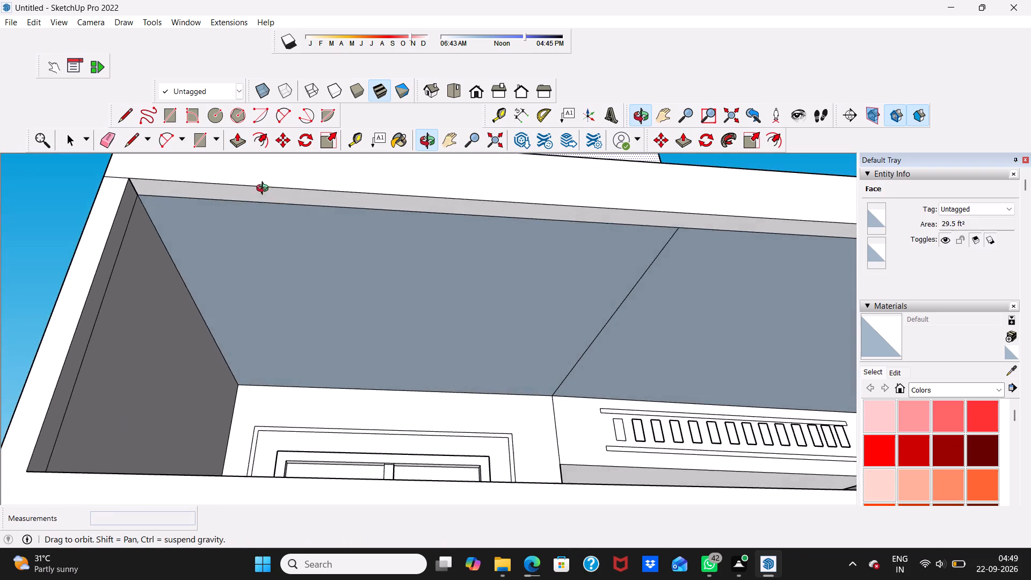
pyautogui.moveTo(265, 190); pyautogui.dragTo(256, 347, button='middle')
pyautogui.scroll(2, 246, 350)
pyautogui.moveTo(226, 319); pyautogui.dragTo(199, 403, button='middle')
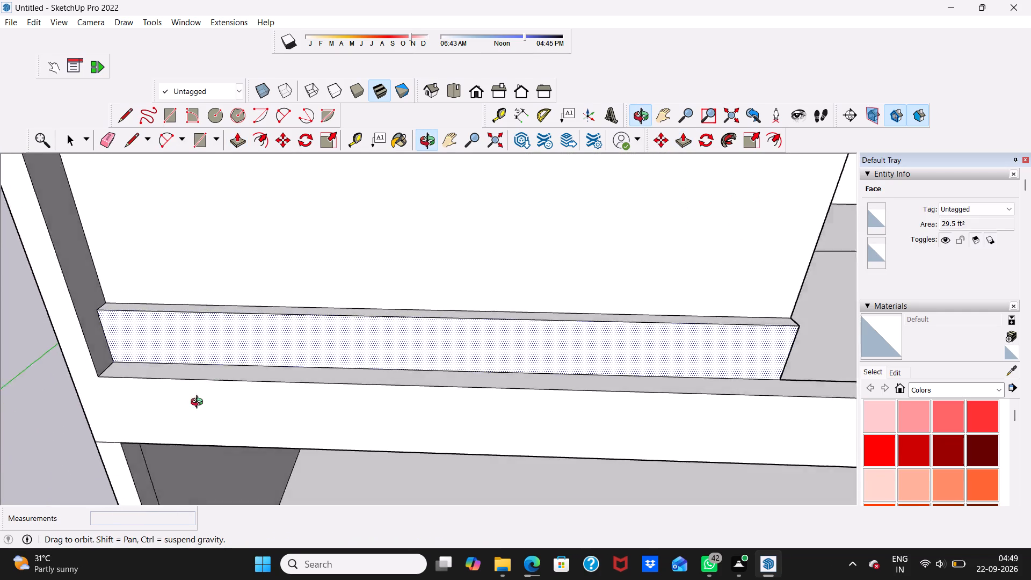
pyautogui.moveTo(199, 403); pyautogui.dragTo(185, 429, button='middle')
pyautogui.scroll(3, 164, 350)
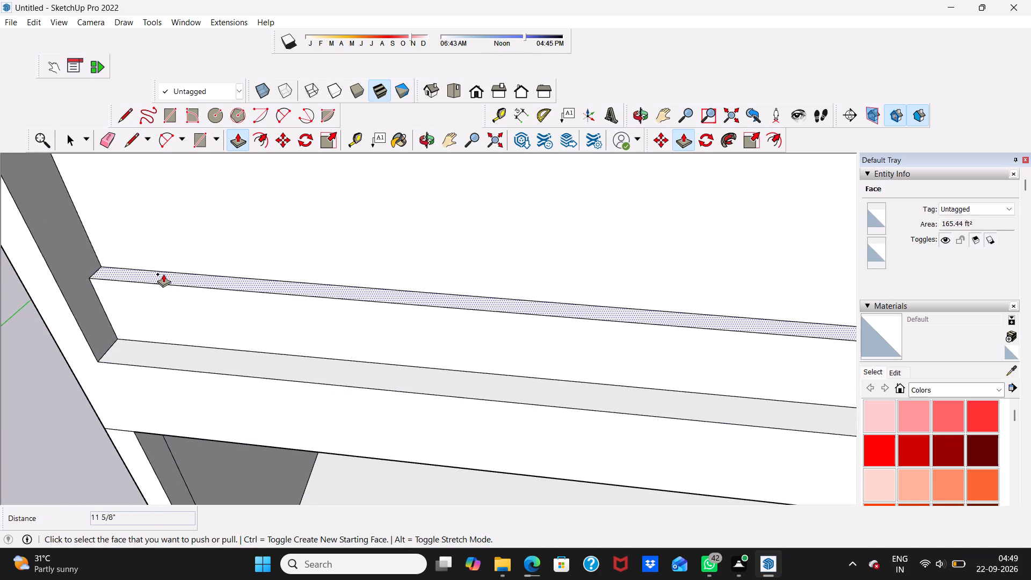
pyautogui.click(163, 274)
pyautogui.scroll(-14, 163, 274)
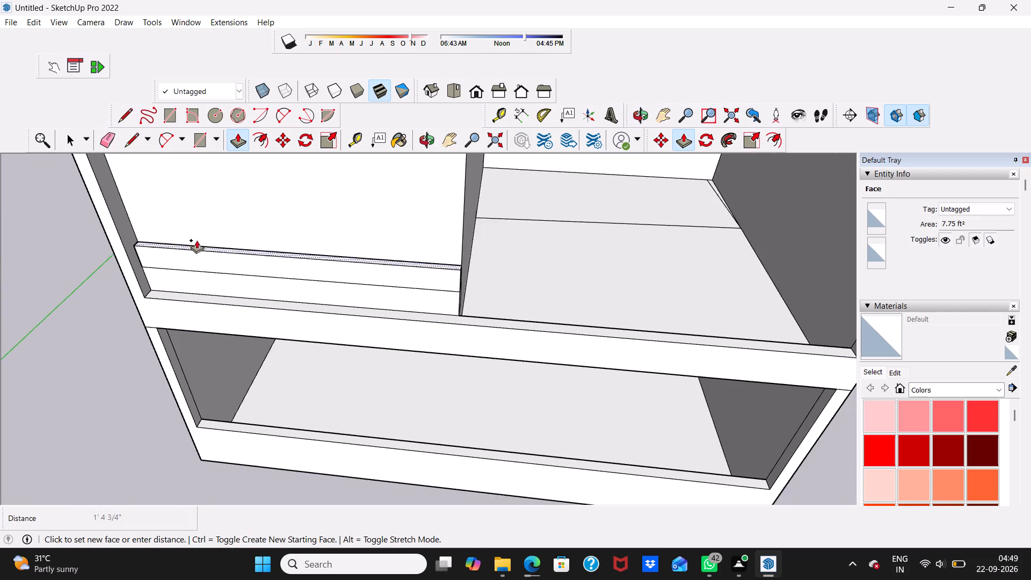
pyautogui.scroll(-5, 197, 240)
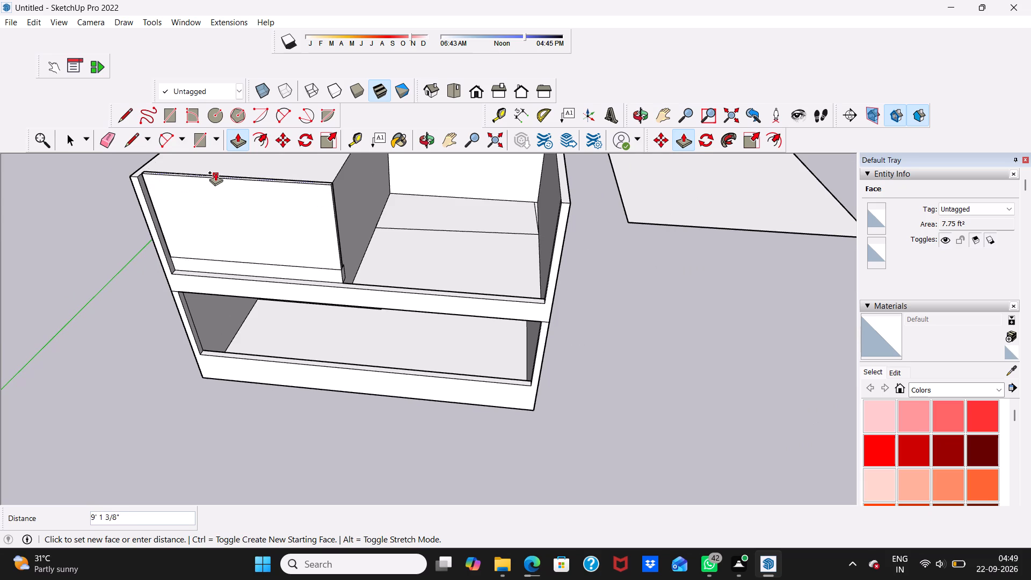
pyautogui.scroll(6, 215, 172)
pyautogui.click(215, 172)
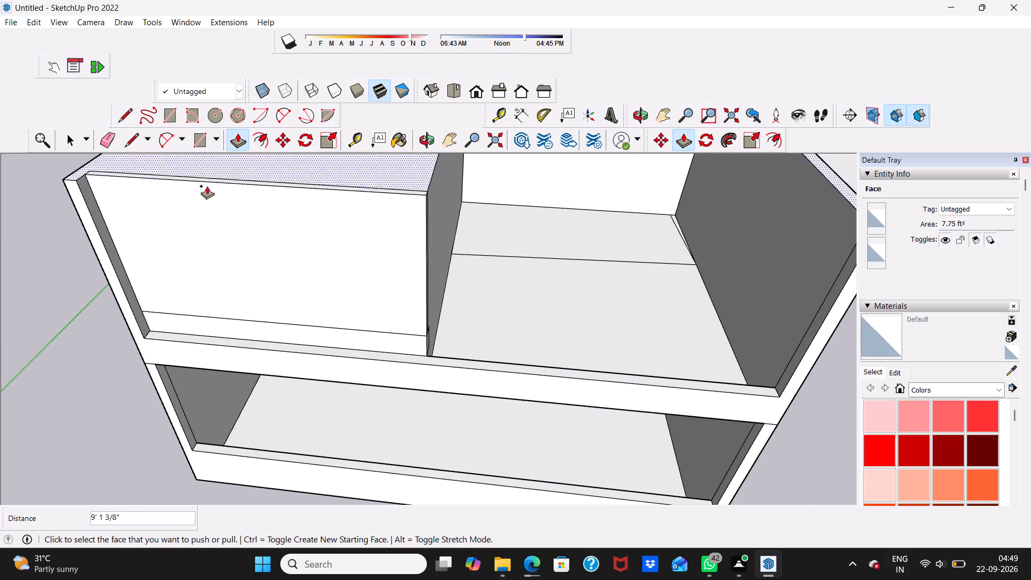
pyautogui.scroll(3, 193, 209)
pyautogui.press('space')
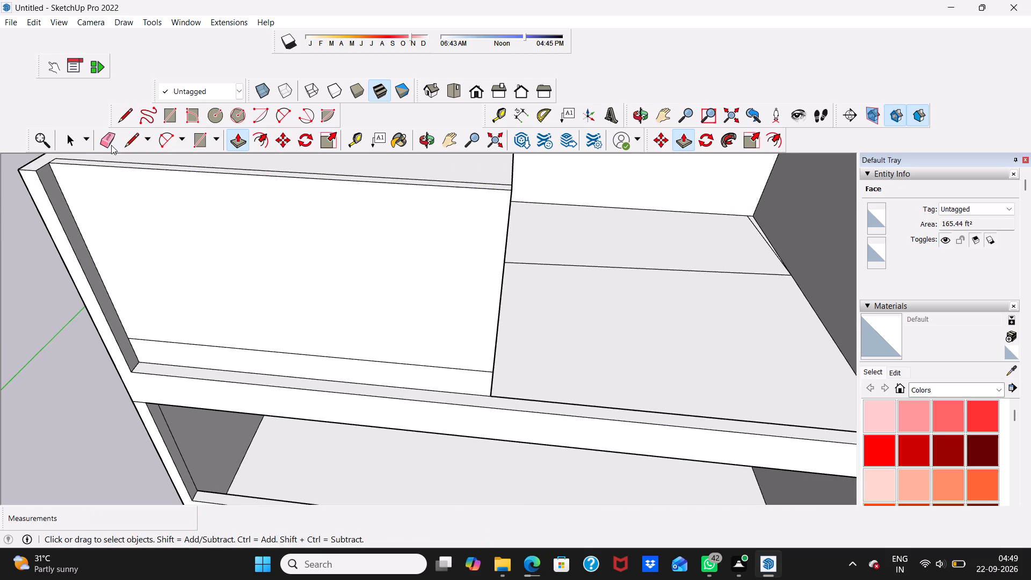
# Erase the horizontal seam line across the lower part of the upper-floor block's front face.
pyautogui.click(110, 140)
pyautogui.scroll(5, 240, 327)
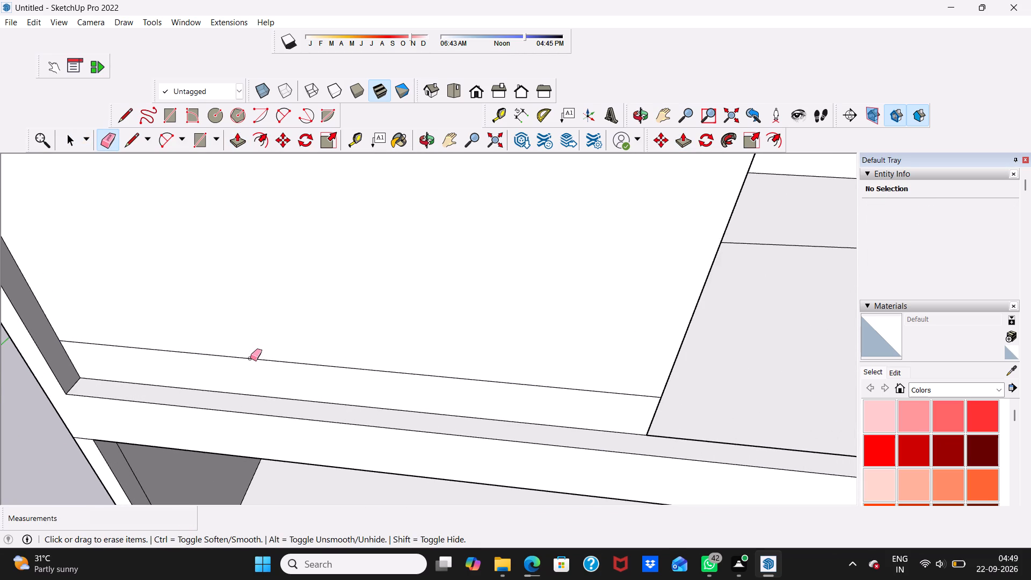
pyautogui.click(250, 358)
# Inspect the cleaned upper-floor block, the ground-floor recess with its ceiling, and the house's underside.
pyautogui.scroll(-3, 244, 353)
pyautogui.moveTo(244, 353); pyautogui.dragTo(266, 346, button='middle')
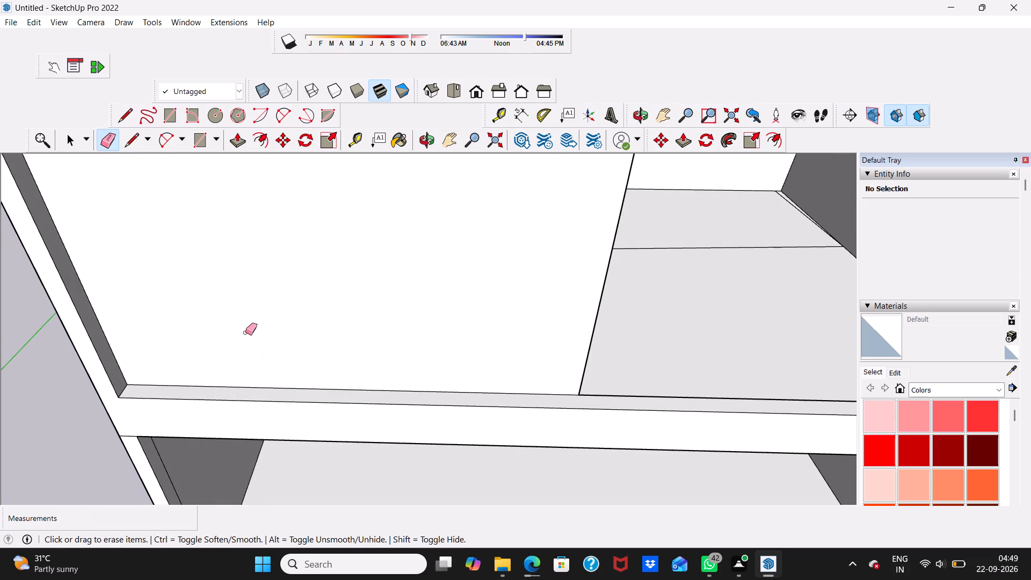
pyautogui.scroll(-2, 211, 320)
pyautogui.moveTo(224, 348); pyautogui.dragTo(212, 279, button='middle')
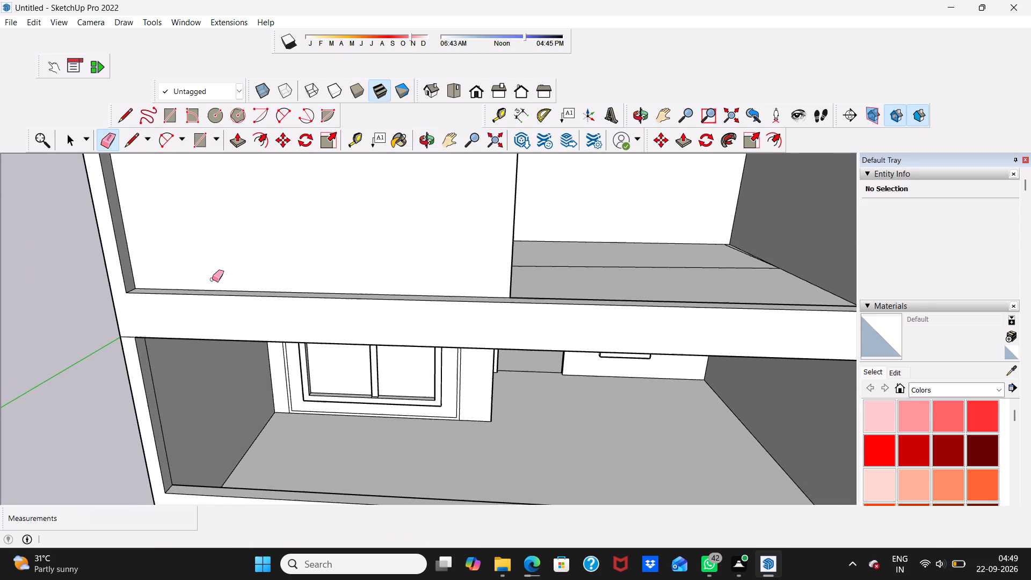
pyautogui.scroll(-1, 175, 345)
pyautogui.moveTo(336, 431); pyautogui.dragTo(396, 293, button='middle')
pyautogui.moveTo(381, 274); pyautogui.dragTo(379, 311, button='middle')
pyautogui.scroll(3, 414, 241)
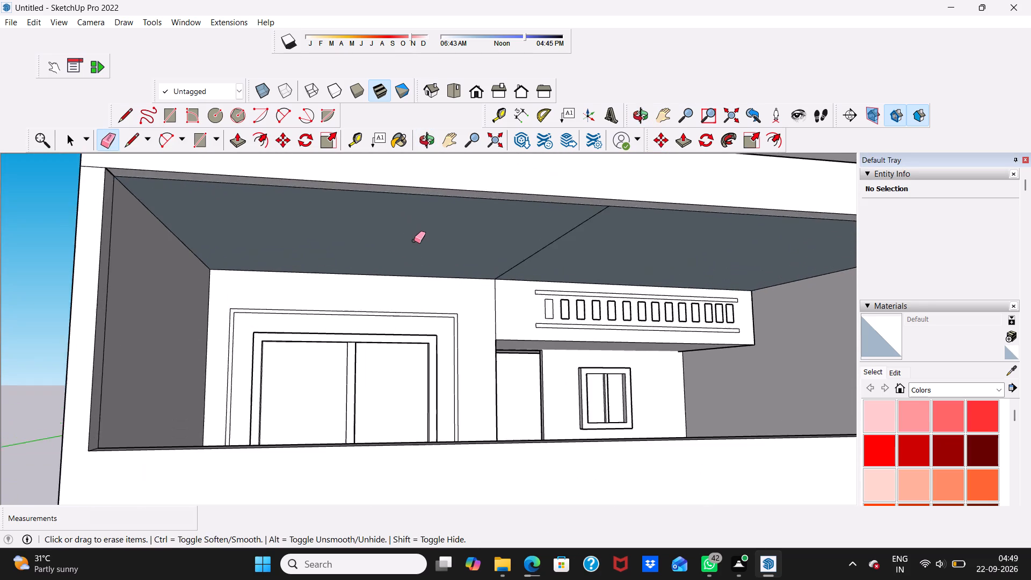
pyautogui.scroll(-3, 414, 241)
pyautogui.moveTo(369, 292); pyautogui.dragTo(408, 185, button='middle')
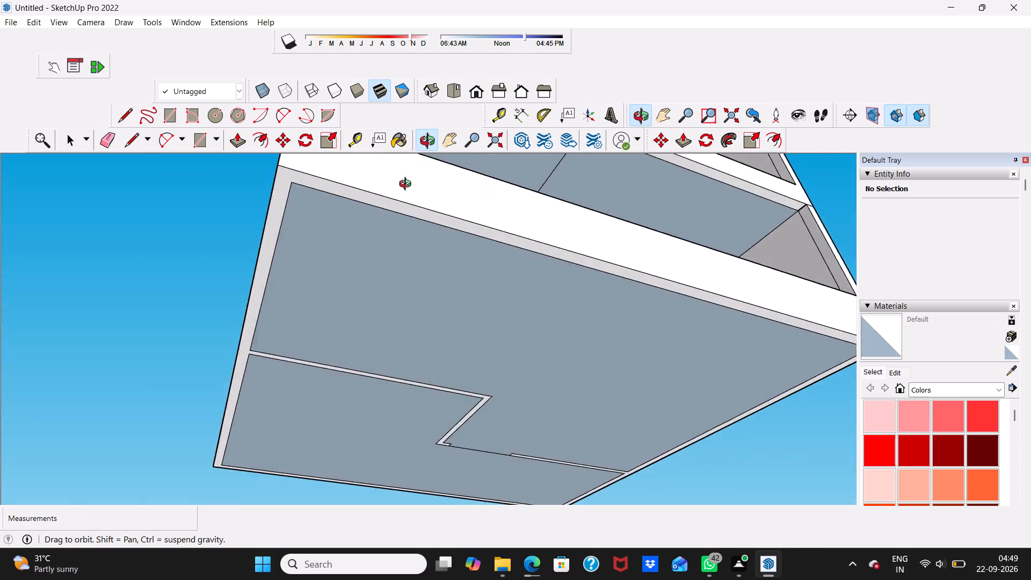
pyautogui.moveTo(408, 185); pyautogui.dragTo(307, 394, button='middle')
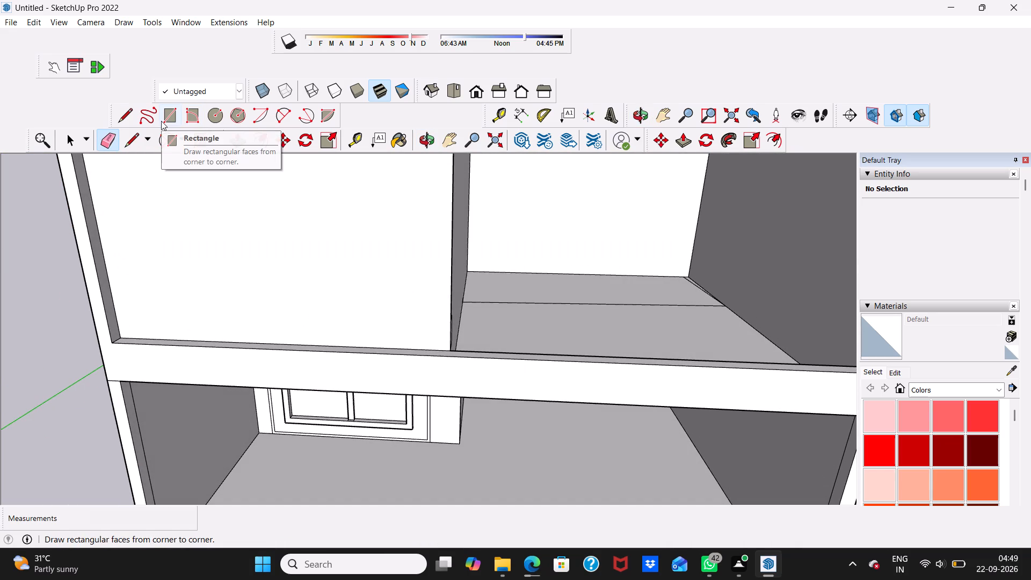
# Pull the recessed front face of the upper-floor block outward until it is flush with the surrounding frame.
pyautogui.click(240, 140)
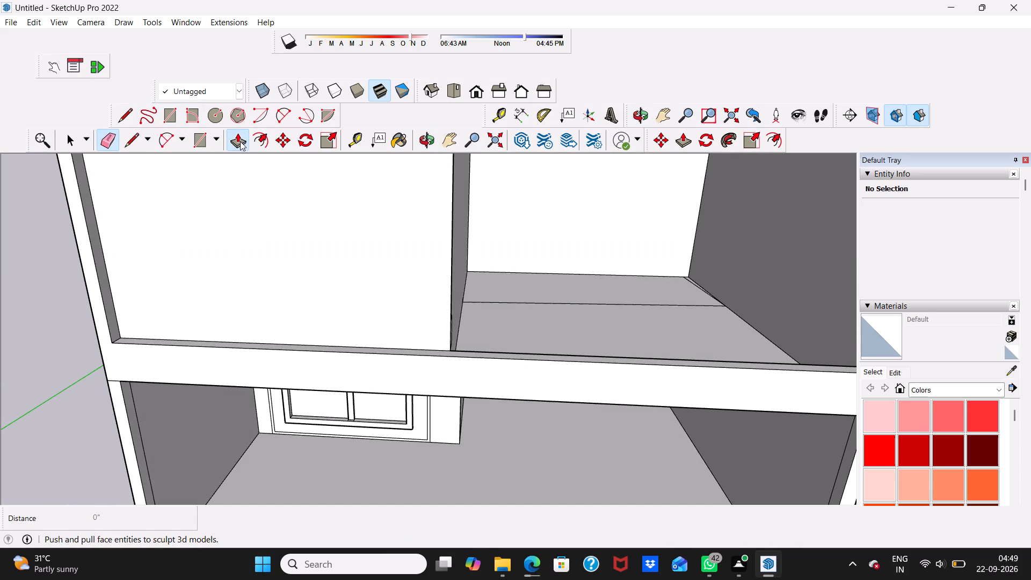
pyautogui.moveTo(250, 250); pyautogui.dragTo(250, 259)
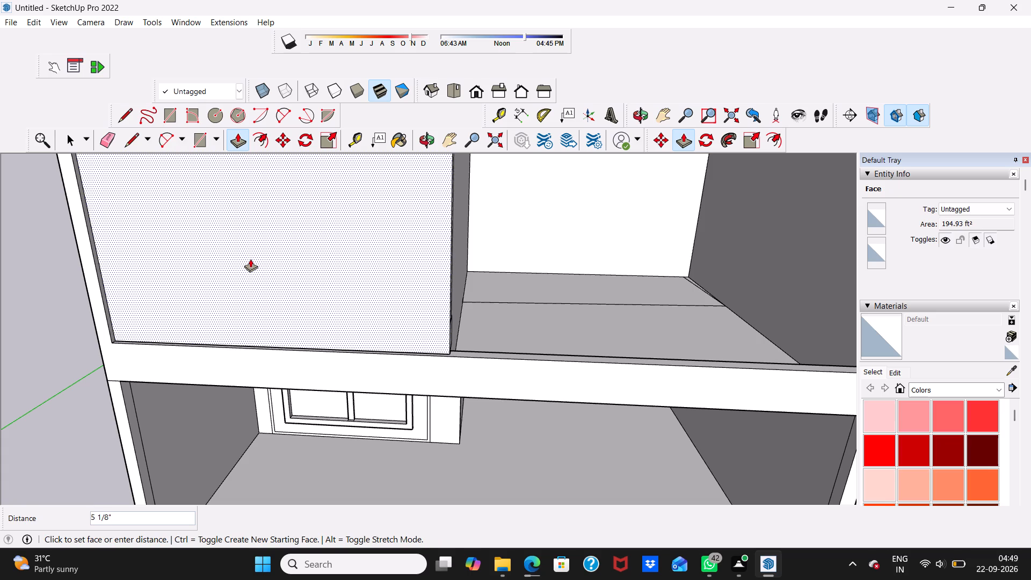
pyautogui.moveTo(250, 259); pyautogui.dragTo(249, 262)
pyautogui.moveTo(249, 262); pyautogui.dragTo(346, 268, button='middle')
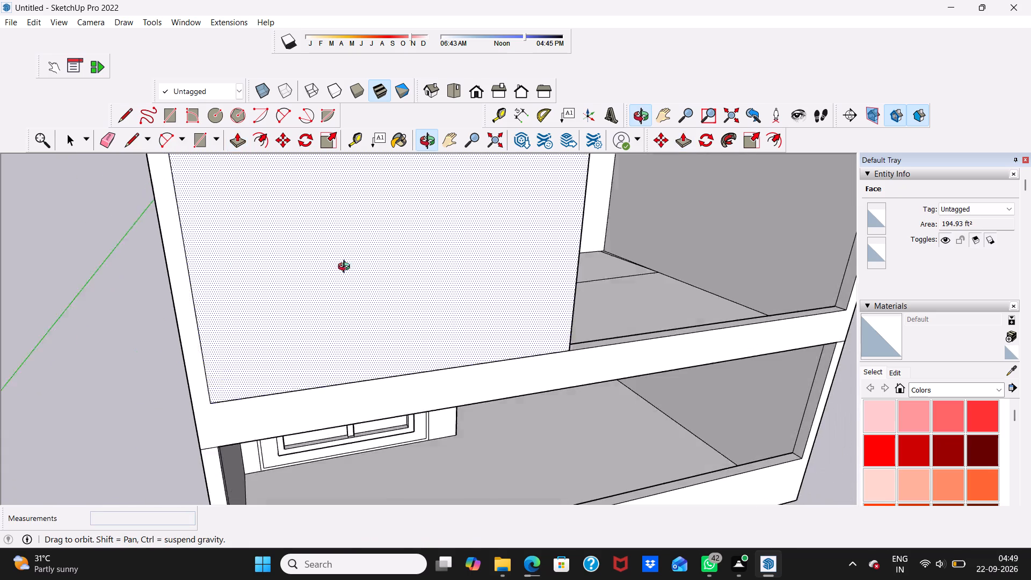
pyautogui.moveTo(346, 268); pyautogui.dragTo(366, 275, button='middle')
pyautogui.scroll(8, 265, 288)
pyautogui.moveTo(201, 301); pyautogui.dragTo(274, 264, button='middle')
pyautogui.scroll(9, 274, 264)
pyautogui.moveTo(324, 252); pyautogui.dragTo(373, 311, button='middle')
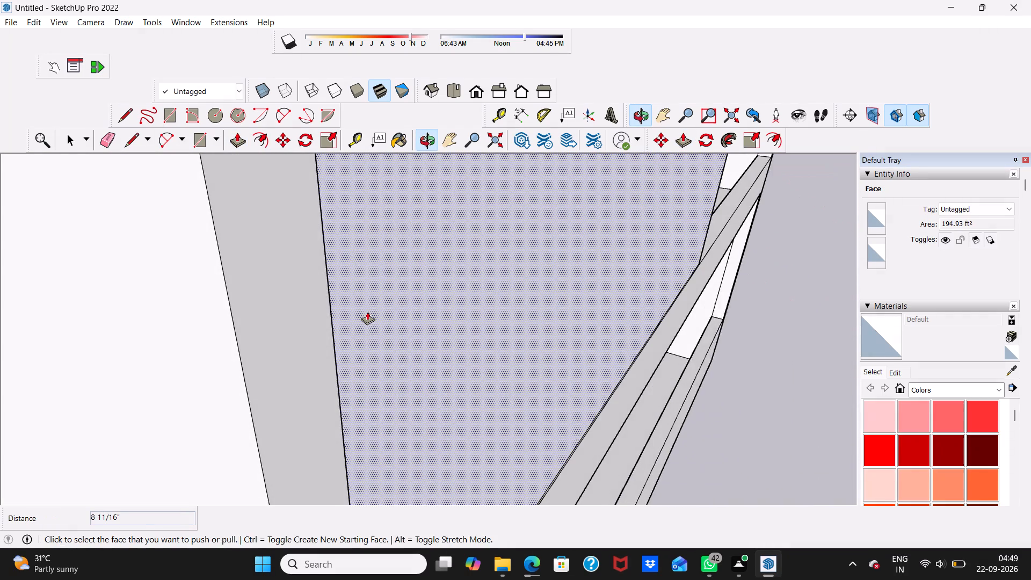
pyautogui.moveTo(366, 311); pyautogui.dragTo(353, 291)
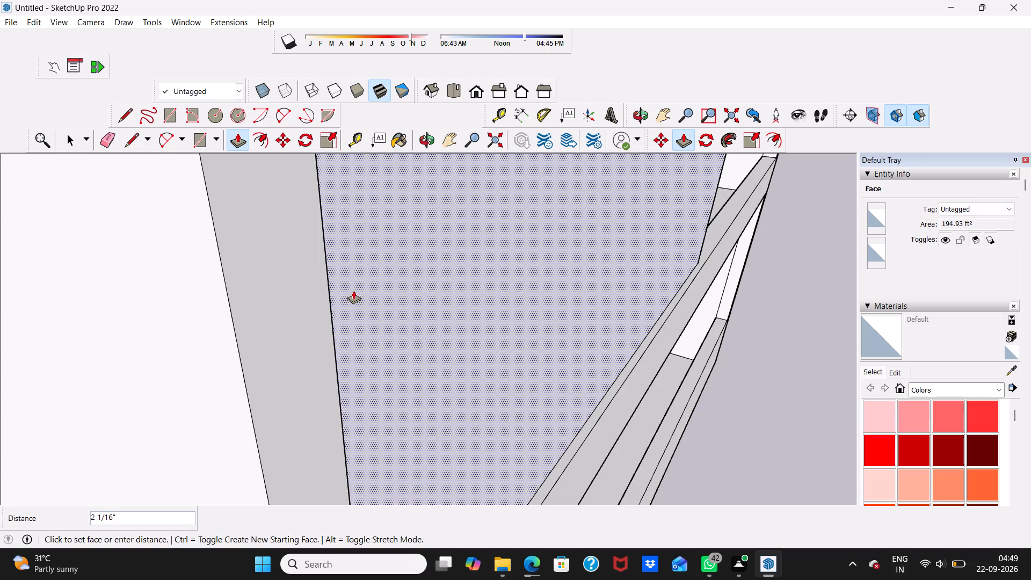
pyautogui.moveTo(353, 291); pyautogui.dragTo(367, 305)
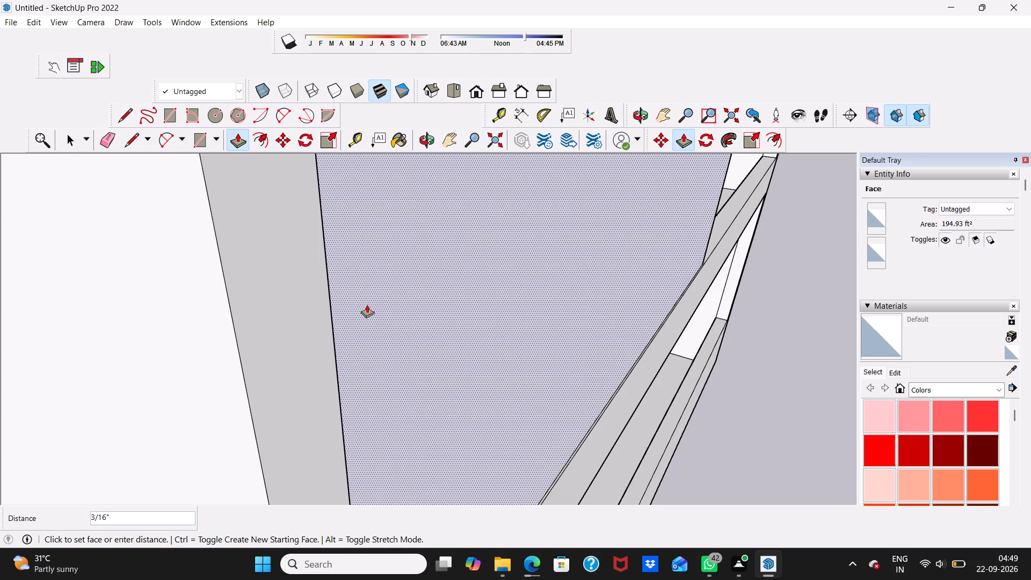
pyautogui.moveTo(367, 305); pyautogui.dragTo(372, 308)
pyautogui.scroll(-3, 372, 303)
pyautogui.moveTo(373, 303); pyautogui.dragTo(297, 304, button='middle')
pyautogui.press('space')
pyautogui.press('space')
# Erase the vertical seam line and its leftover piece along the outer side of the upper-floor block's front face.
pyautogui.scroll(-4, 300, 299)
pyautogui.scroll(-8, 339, 270)
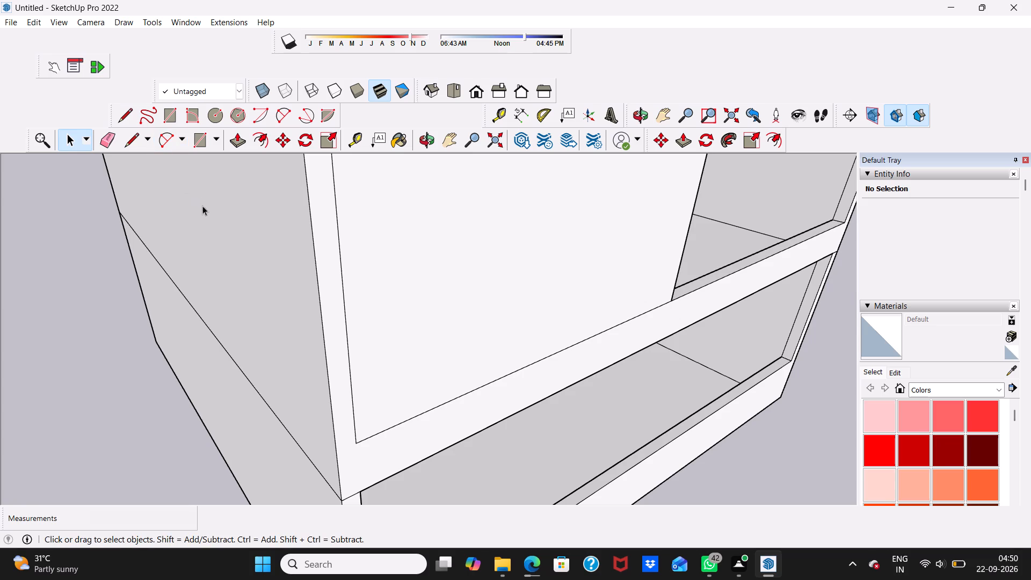
pyautogui.scroll(-1, 384, 308)
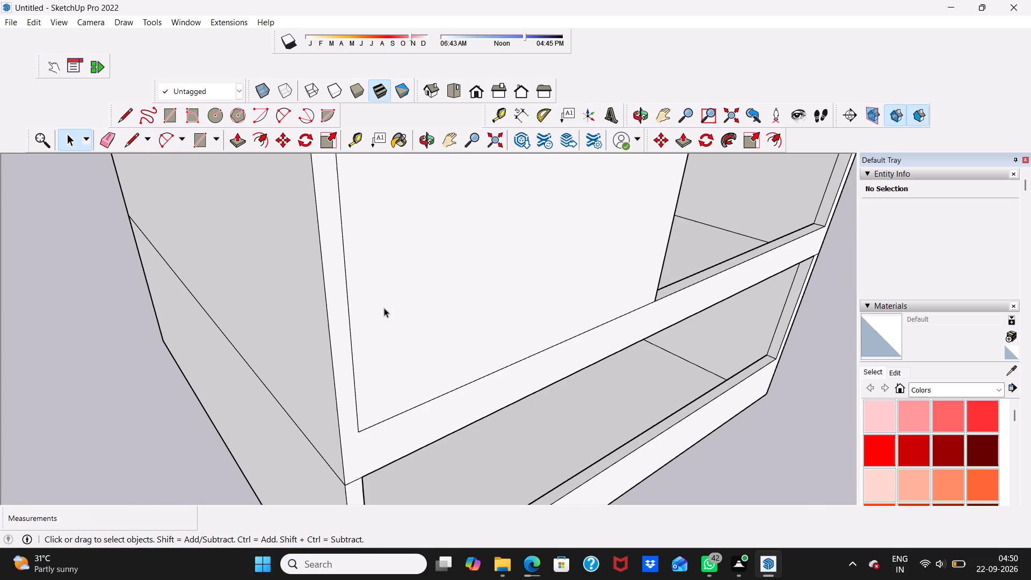
pyautogui.scroll(1, 384, 308)
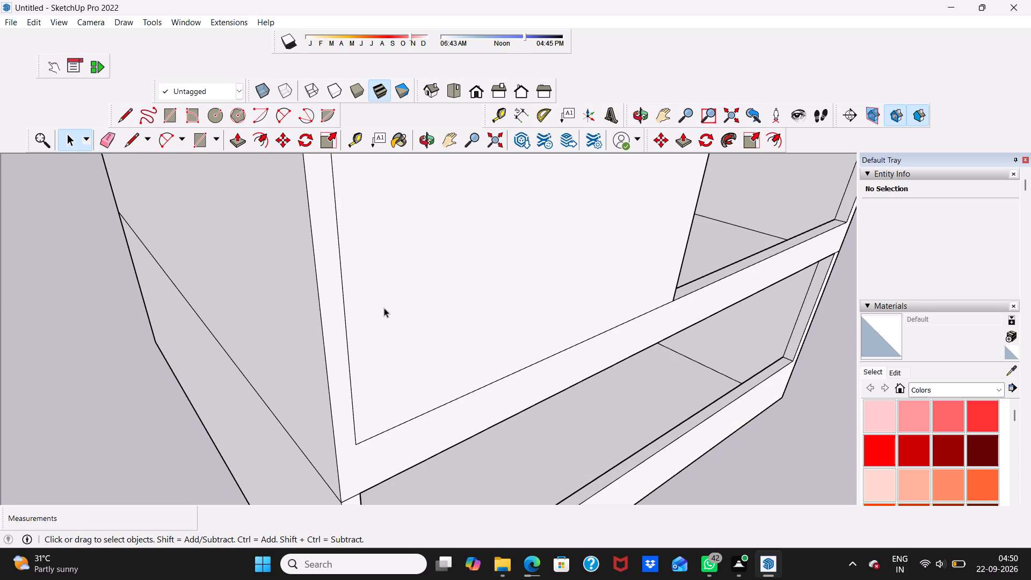
pyautogui.scroll(-3, 349, 282)
pyautogui.moveTo(359, 378); pyautogui.dragTo(307, 344, button='middle')
pyautogui.scroll(2, 259, 307)
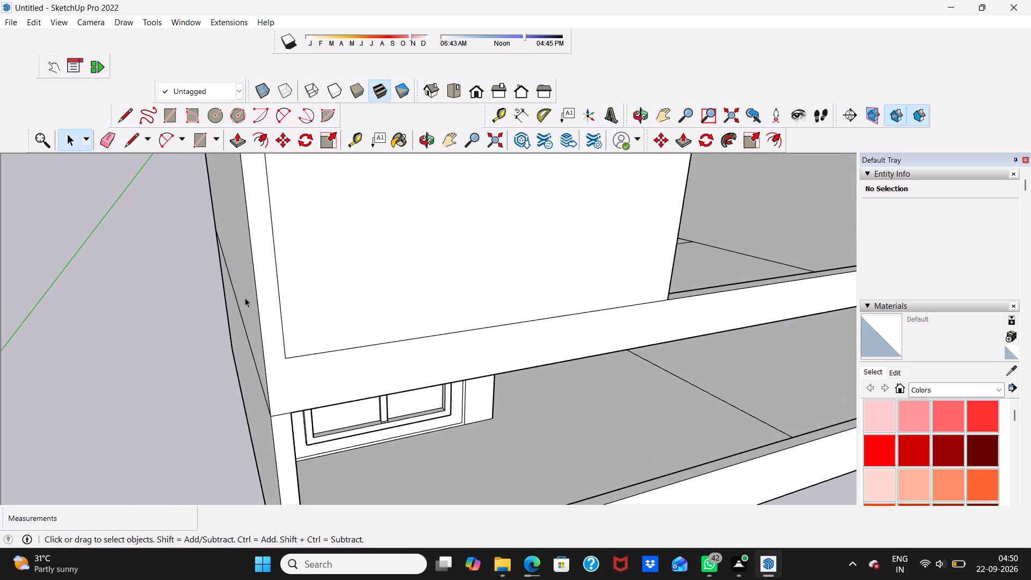
pyautogui.click(105, 142)
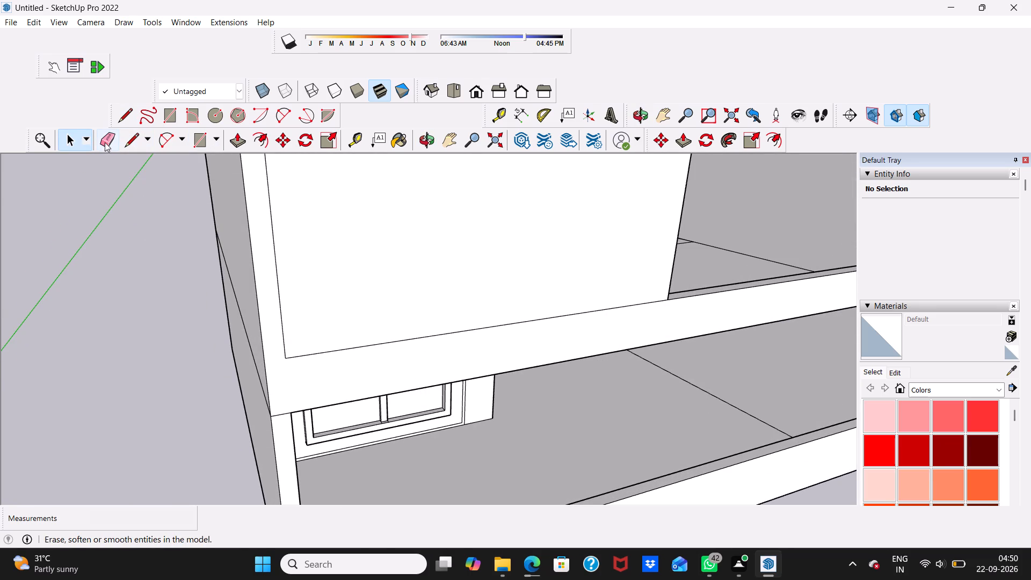
pyautogui.scroll(3, 273, 275)
pyautogui.click(278, 268)
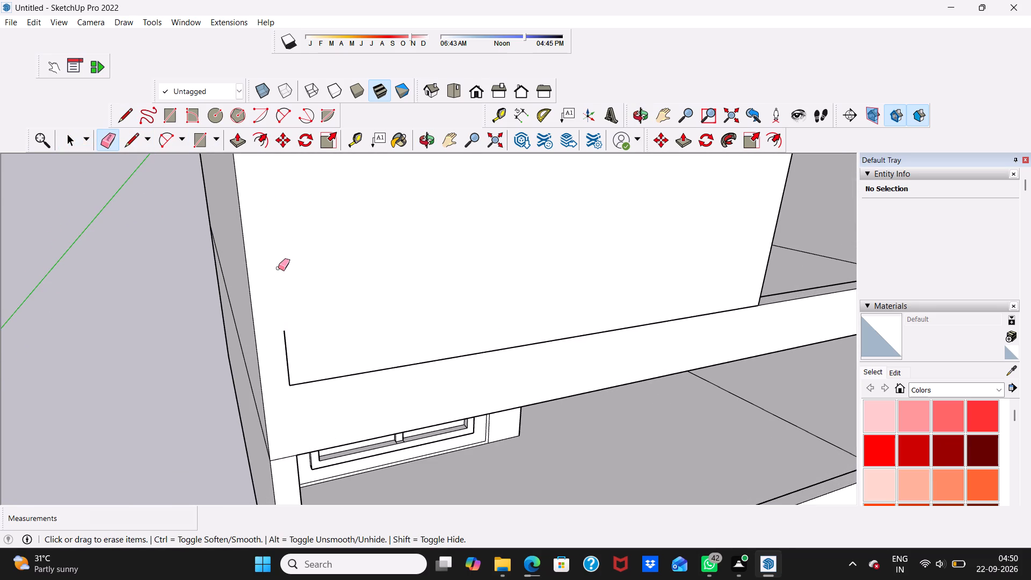
pyautogui.scroll(-3, 278, 268)
pyautogui.scroll(2, 285, 344)
pyautogui.click(285, 337)
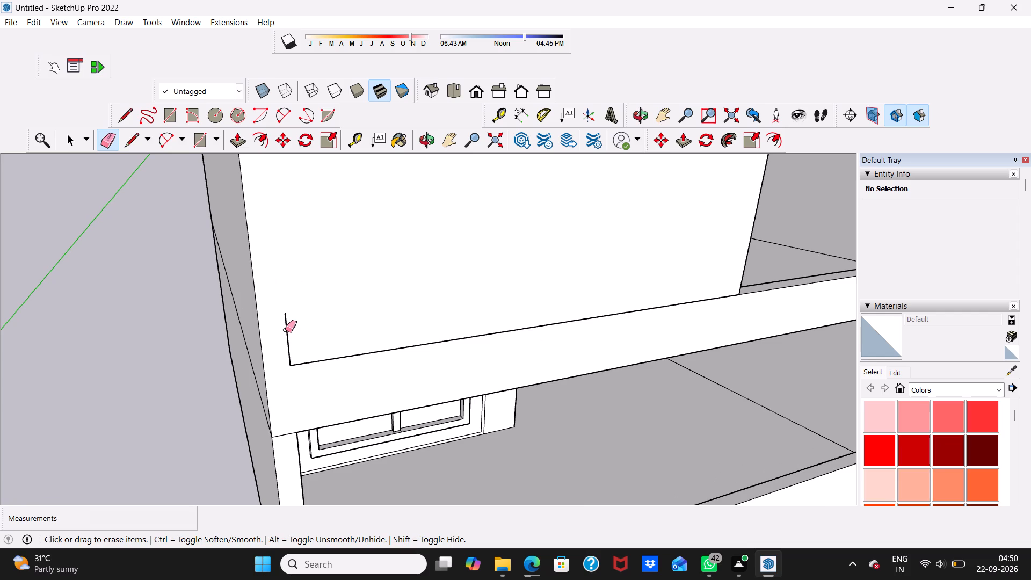
pyautogui.click(286, 330)
pyautogui.scroll(-4, 286, 330)
pyautogui.moveTo(295, 332); pyautogui.dragTo(262, 349, button='middle')
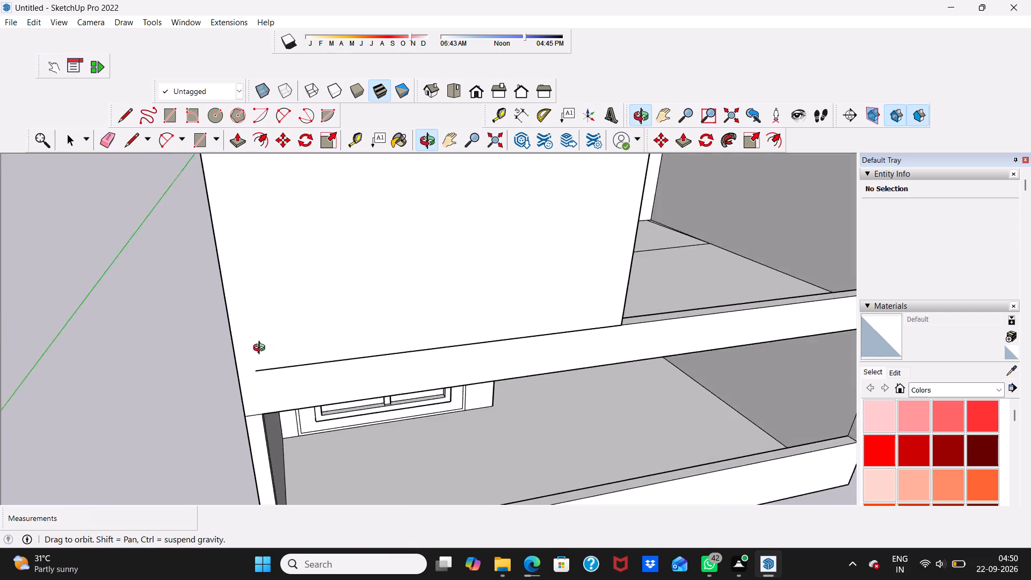
pyautogui.moveTo(262, 349); pyautogui.dragTo(219, 330, button='middle')
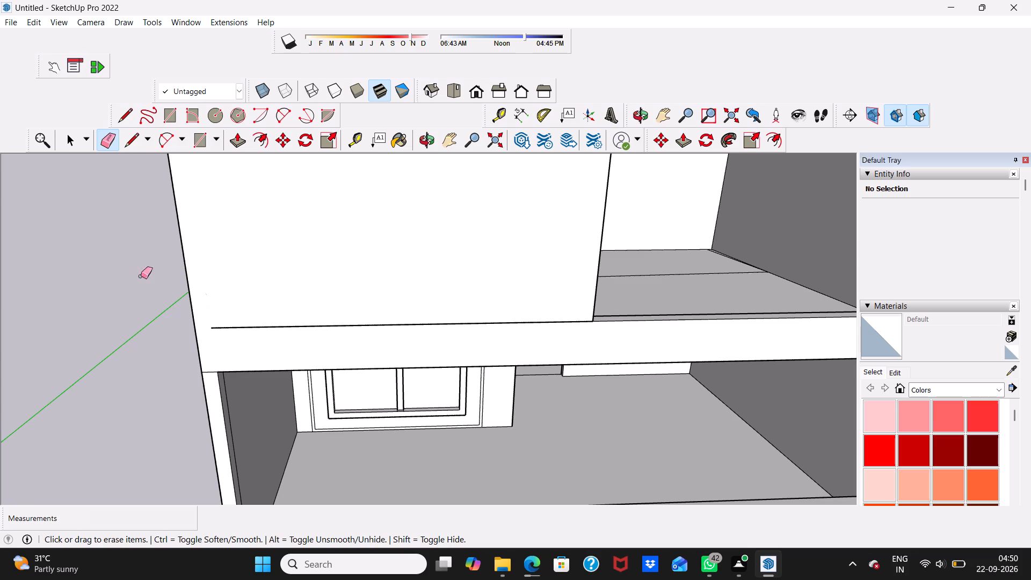
pyautogui.press('space')
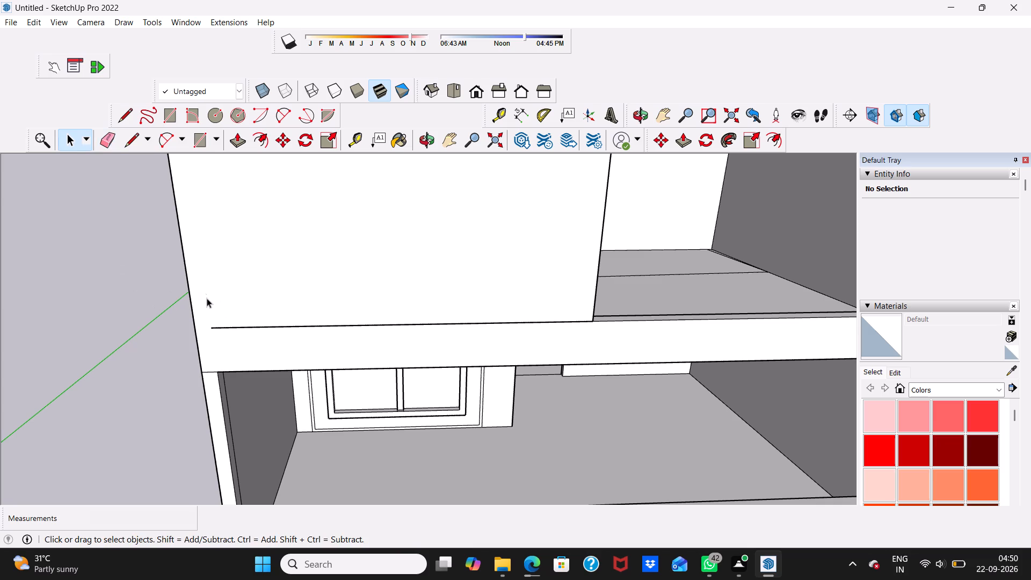
# Check the upper-floor block's front face and the slab band below it, and review the whole house from the front.
pyautogui.scroll(4, 260, 251)
pyautogui.moveTo(243, 263); pyautogui.dragTo(272, 250, button='middle')
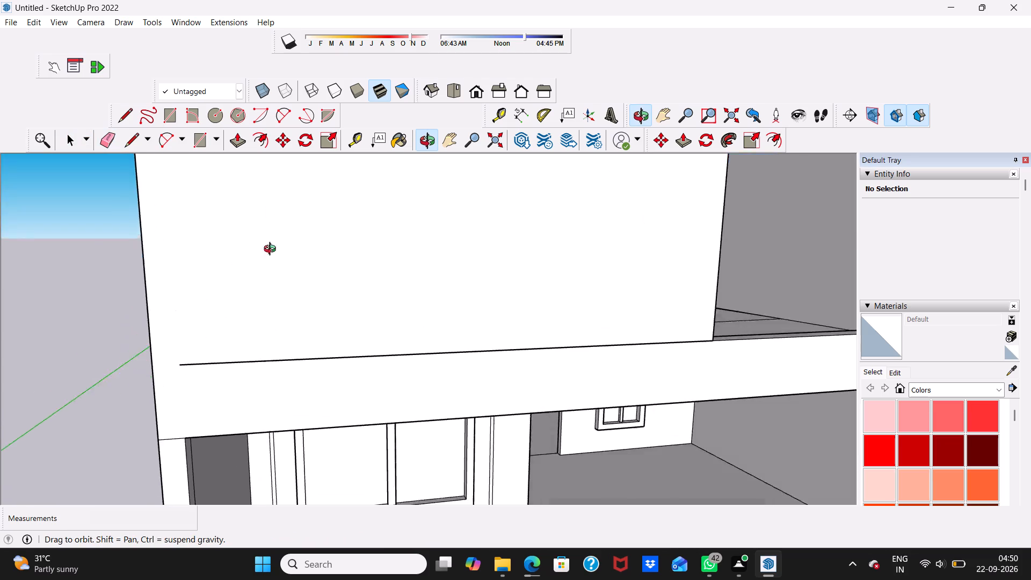
pyautogui.moveTo(272, 250); pyautogui.dragTo(189, 310, button='middle')
pyautogui.scroll(-1, 185, 309)
pyautogui.scroll(1, 185, 309)
pyautogui.scroll(-2, 192, 314)
pyautogui.click(242, 350)
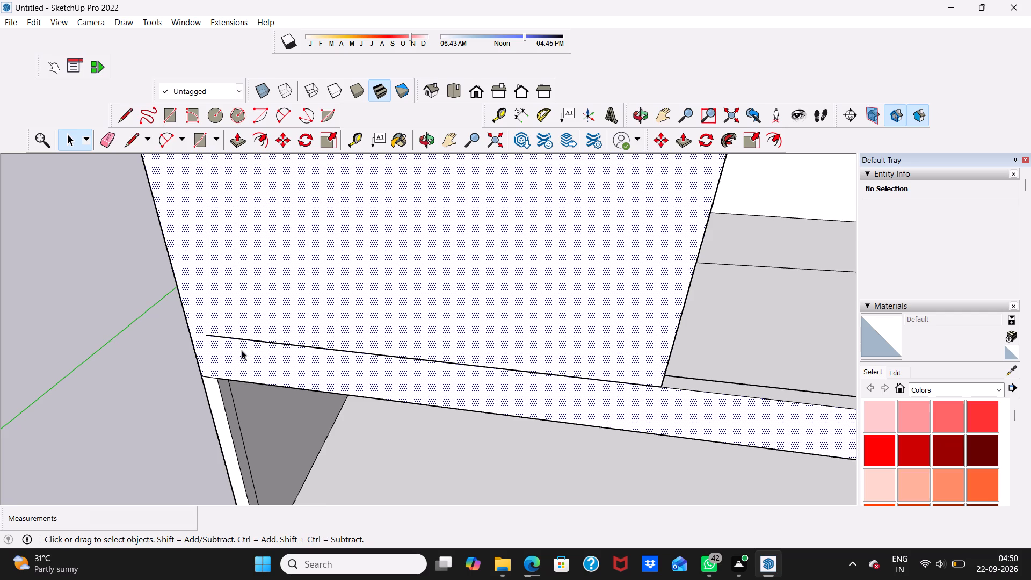
pyautogui.scroll(-3, 242, 350)
pyautogui.scroll(-3, 271, 311)
pyautogui.moveTo(271, 311); pyautogui.dragTo(336, 250, button='middle')
pyautogui.click(92, 336)
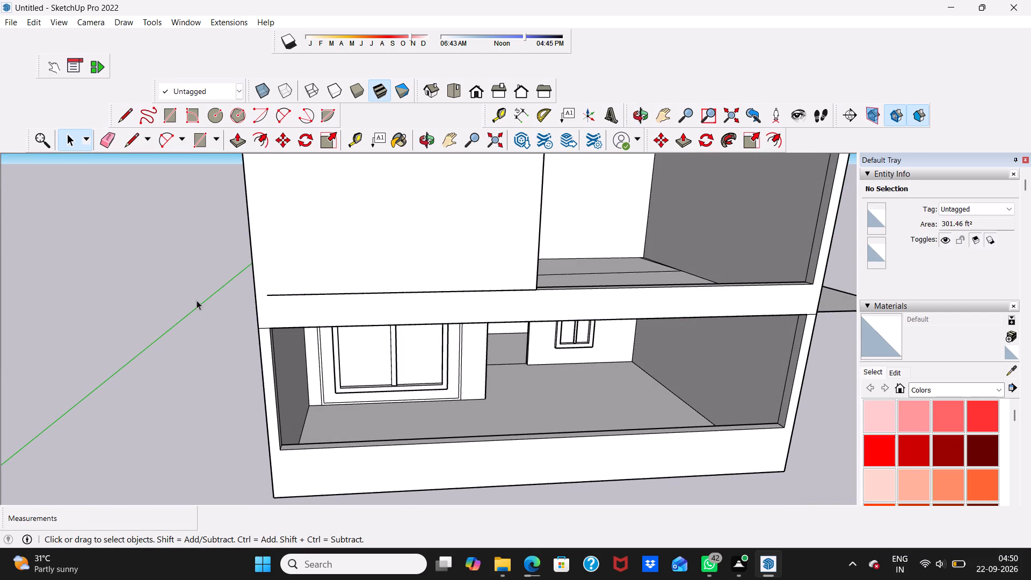
pyautogui.scroll(-1, 197, 300)
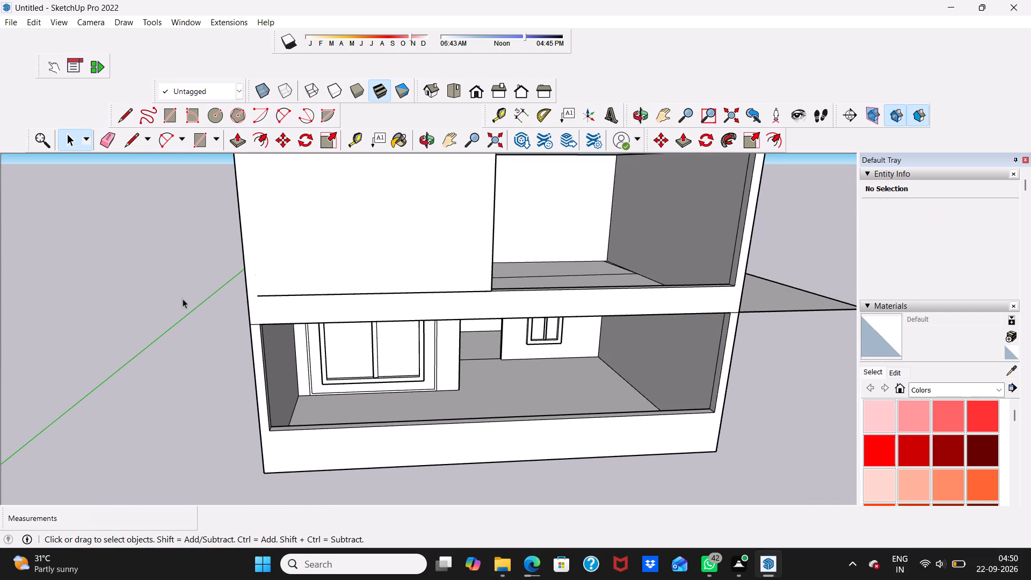
pyautogui.scroll(-1, 183, 292)
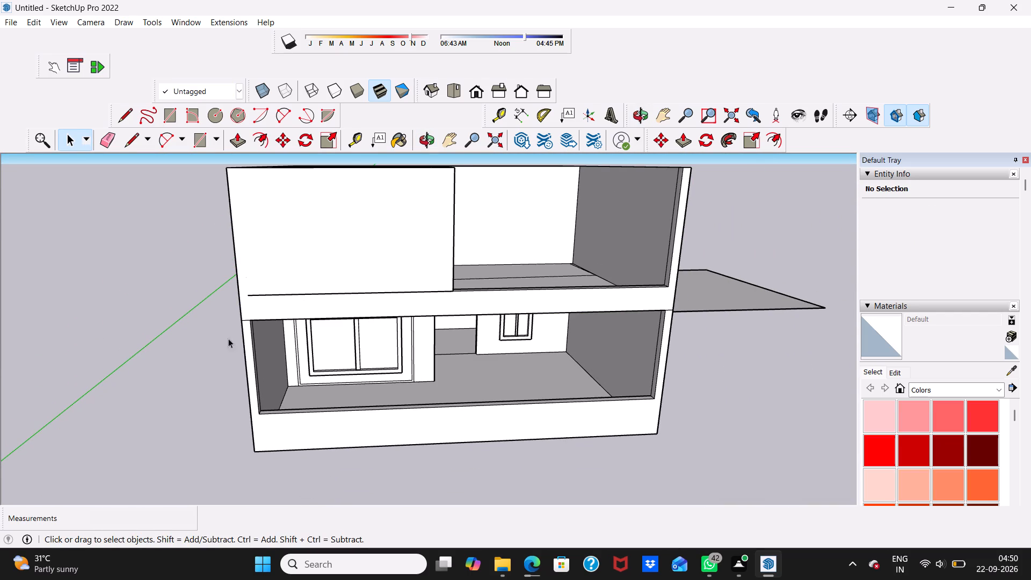
pyautogui.scroll(-2, 332, 270)
pyautogui.moveTo(398, 279); pyautogui.dragTo(327, 310, button='middle')
pyautogui.scroll(-3, 326, 308)
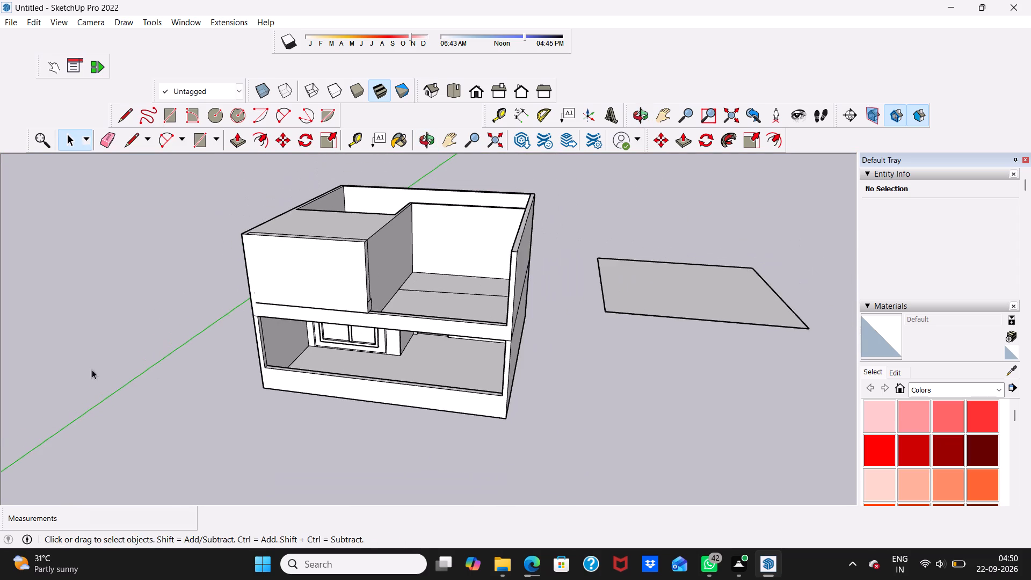
pyautogui.scroll(-1, 239, 269)
pyautogui.moveTo(239, 269); pyautogui.dragTo(297, 242, button='middle')
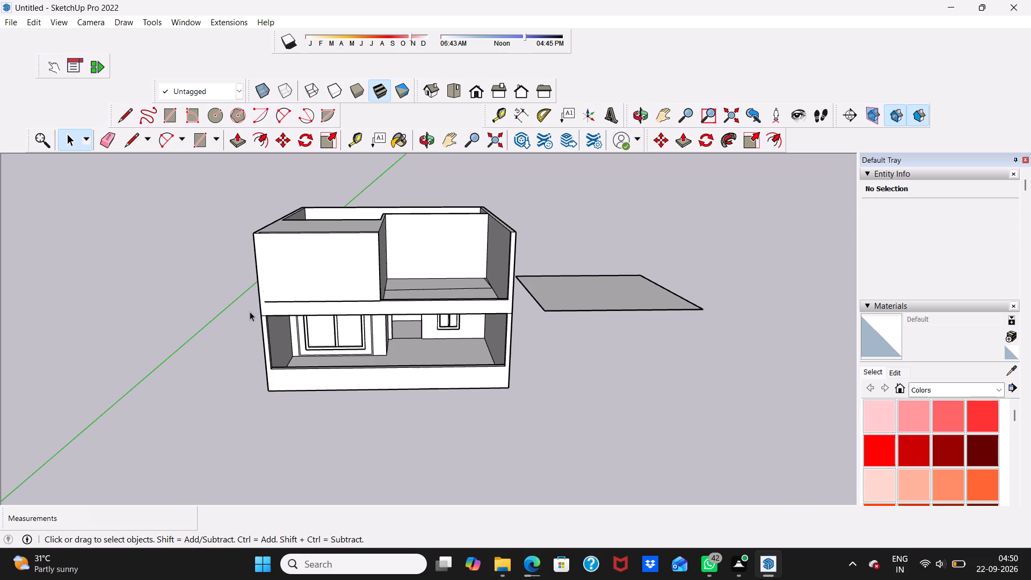
# Draw a 7' by 7' rectangle on the open upper-floor area's back wall, from the floor corner beside the front block.
pyautogui.scroll(3, 275, 241)
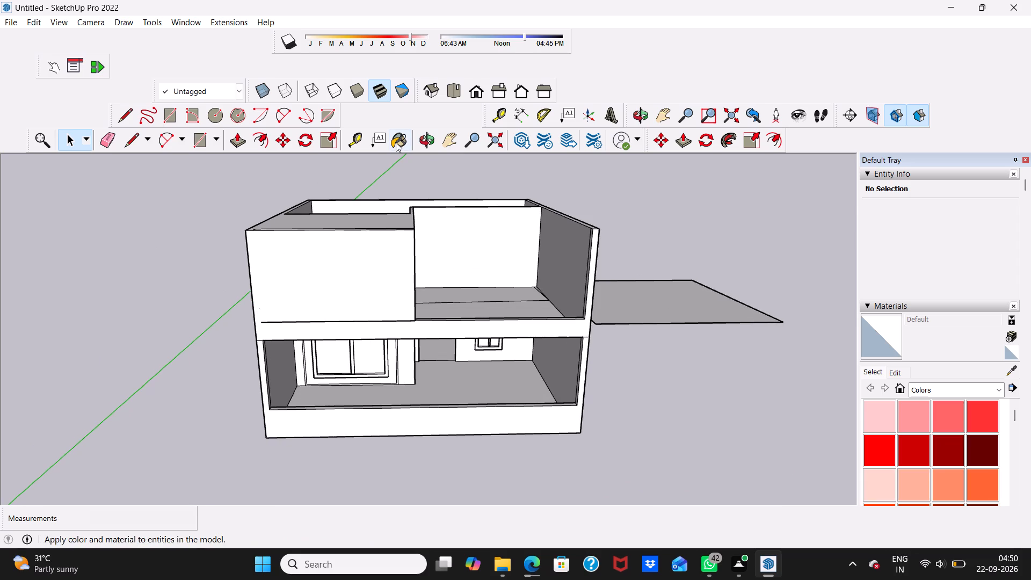
pyautogui.click(173, 111)
pyautogui.scroll(7, 477, 260)
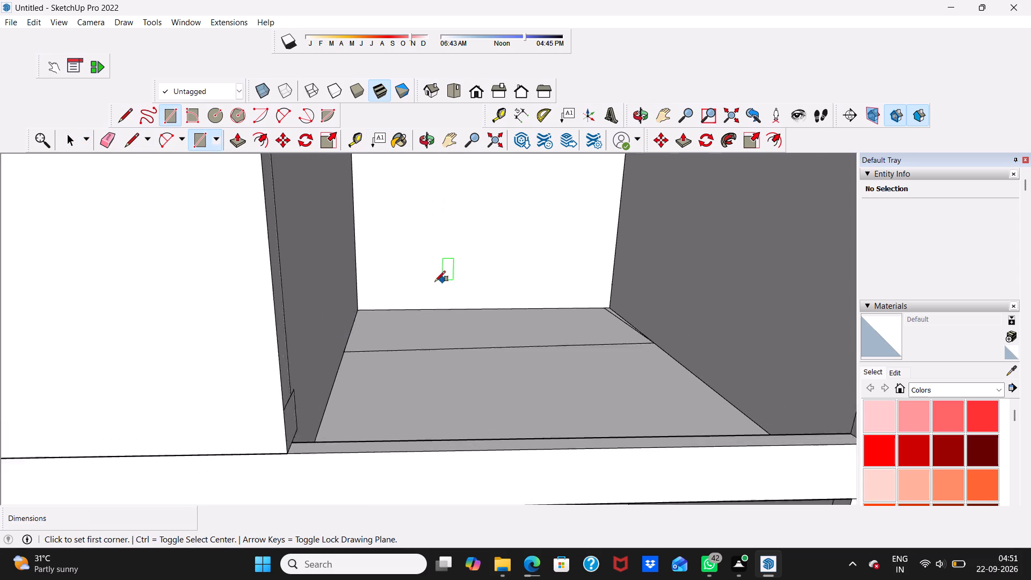
pyautogui.scroll(1, 435, 281)
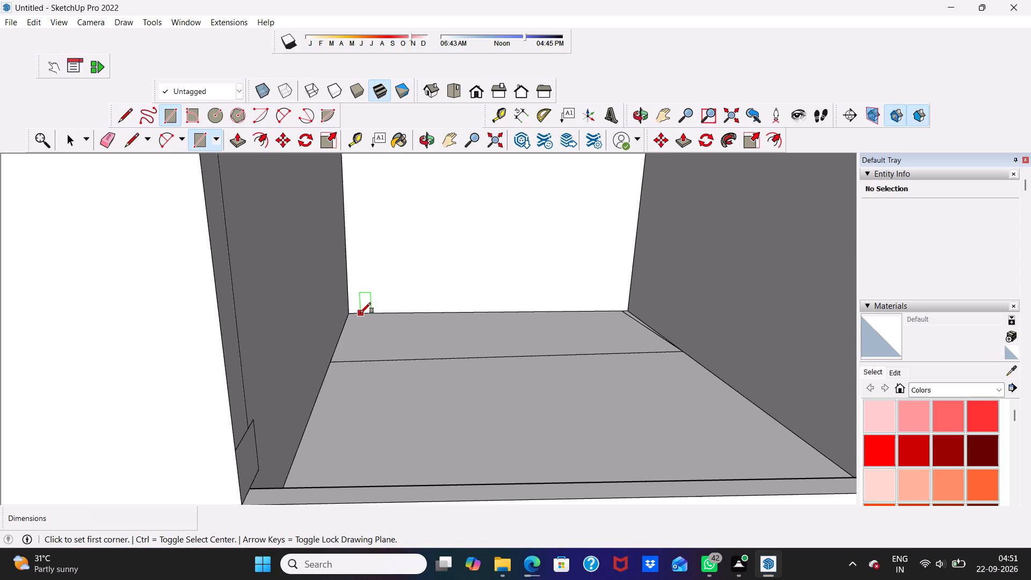
pyautogui.scroll(1, 319, 240)
pyautogui.scroll(-2, 297, 176)
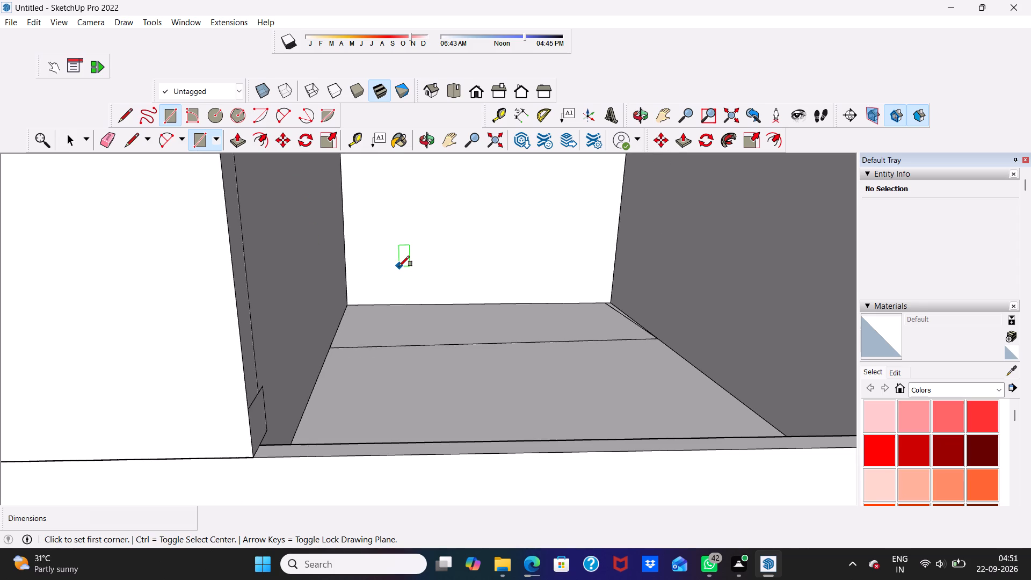
pyautogui.scroll(4, 365, 267)
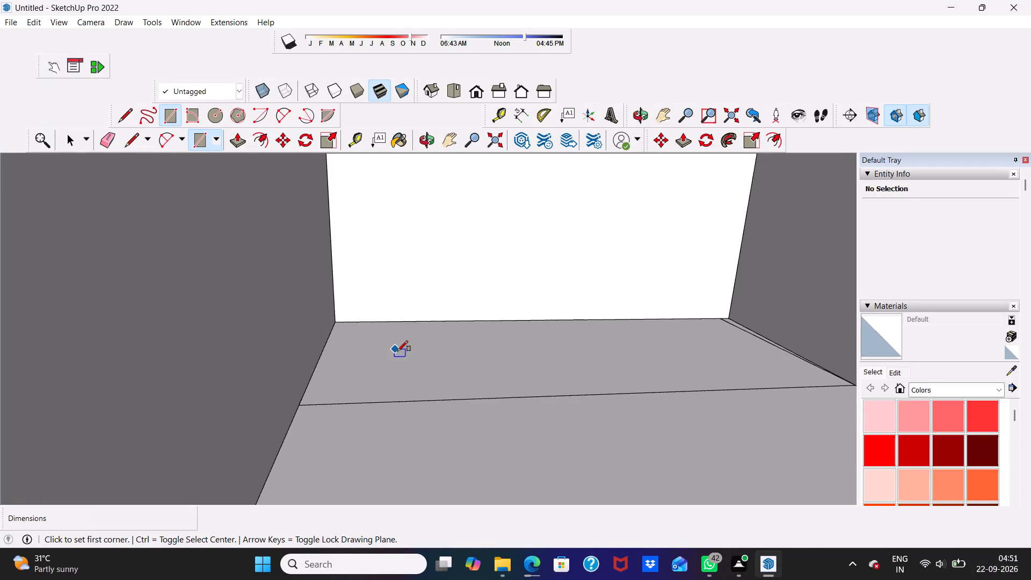
pyautogui.scroll(-3, 395, 310)
pyautogui.scroll(1, 416, 430)
pyautogui.scroll(-4, 440, 366)
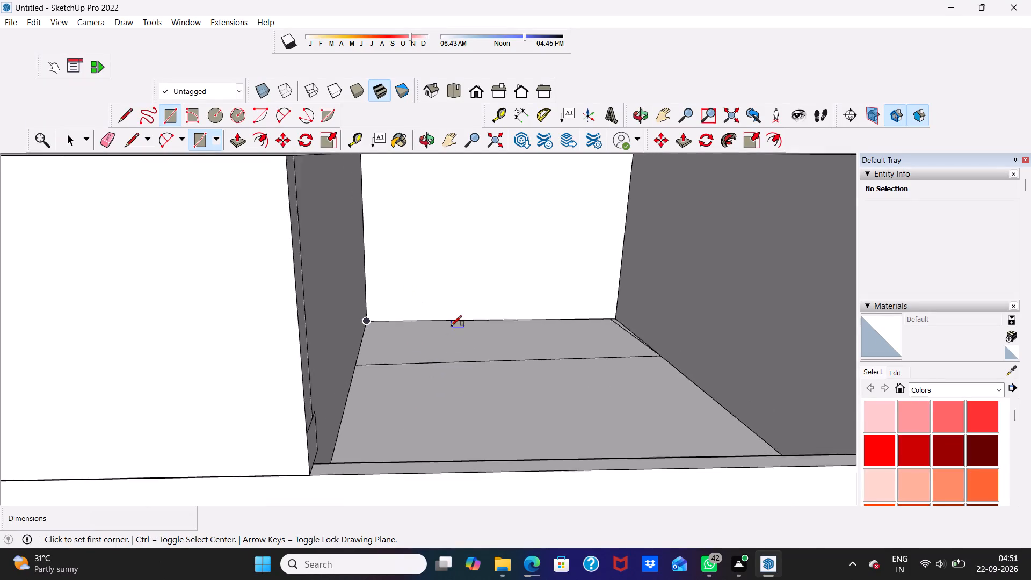
pyautogui.scroll(-2, 451, 326)
pyautogui.scroll(1, 425, 261)
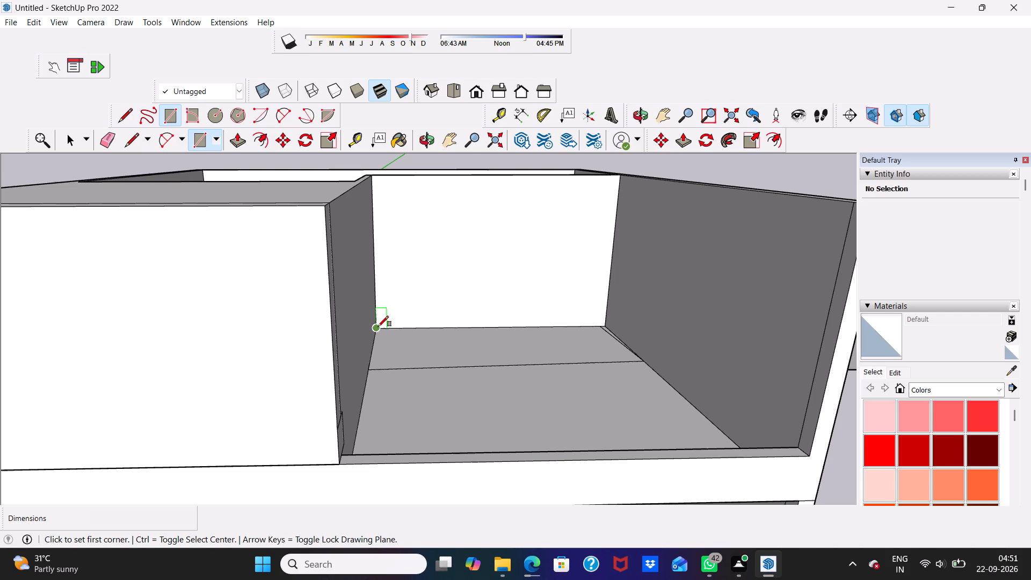
pyautogui.write("7'")
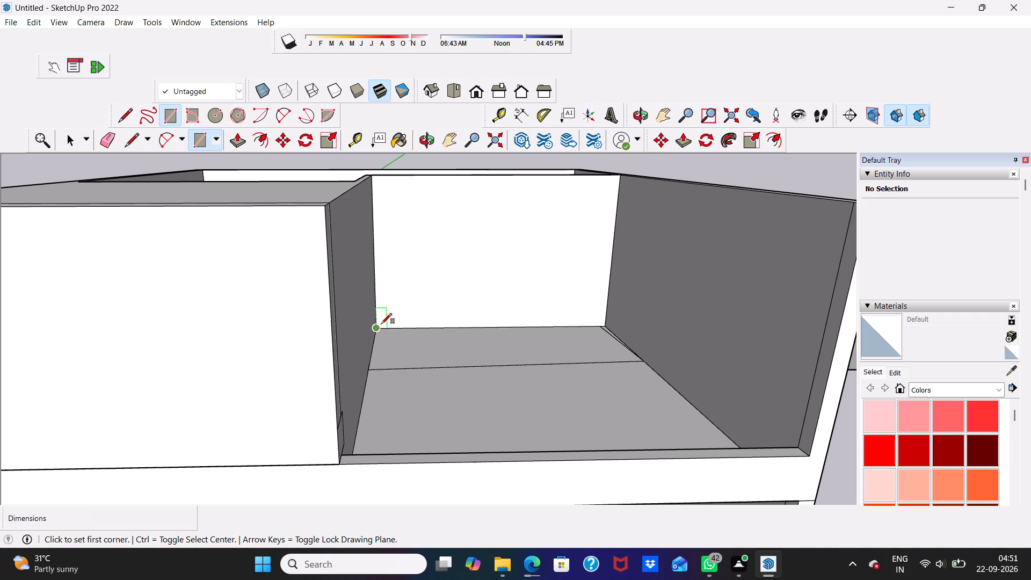
pyautogui.click(375, 327)
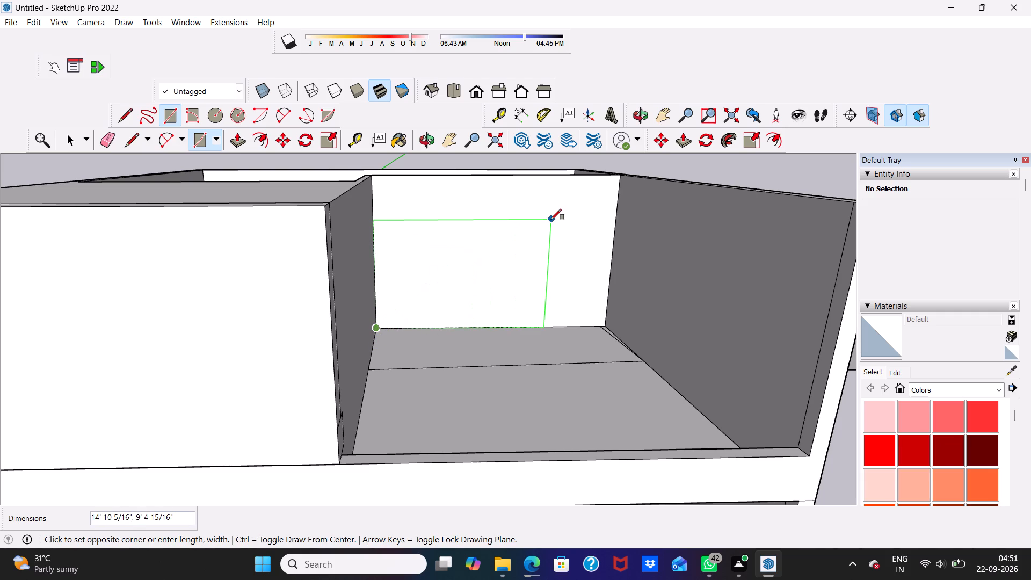
pyautogui.write("7',")
pyautogui.write("7'")
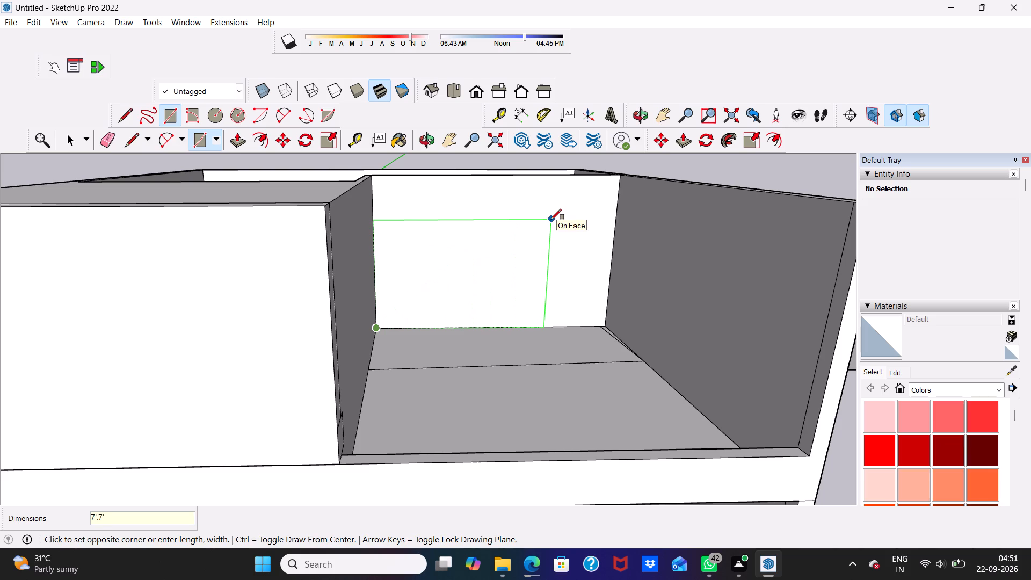
pyautogui.press('Return')
pyautogui.scroll(1, 551, 220)
pyautogui.scroll(-4, 526, 193)
pyautogui.moveTo(501, 266); pyautogui.dragTo(521, 212, button='middle')
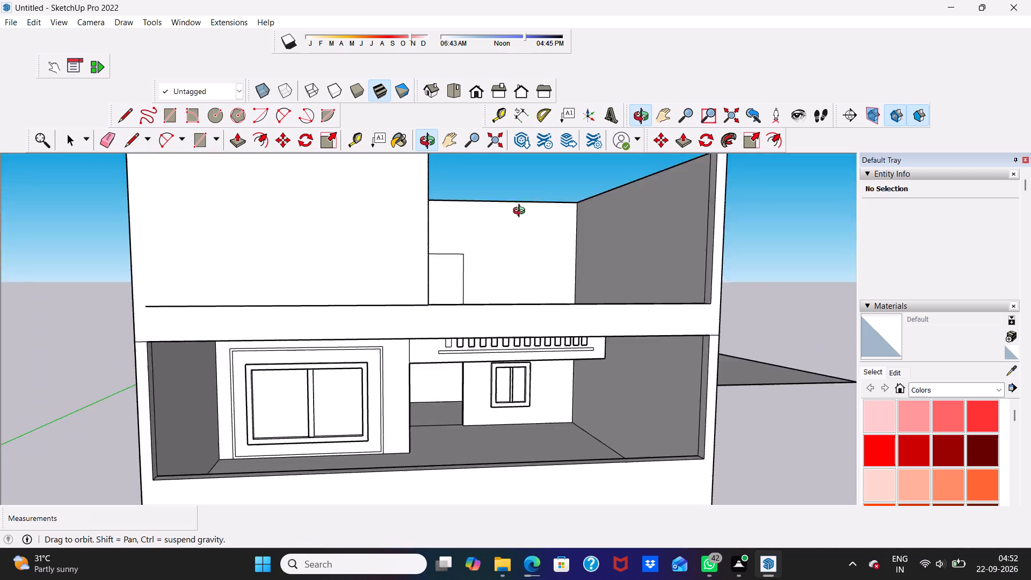
pyautogui.moveTo(521, 212); pyautogui.dragTo(433, 266, button='middle')
pyautogui.scroll(9, 433, 266)
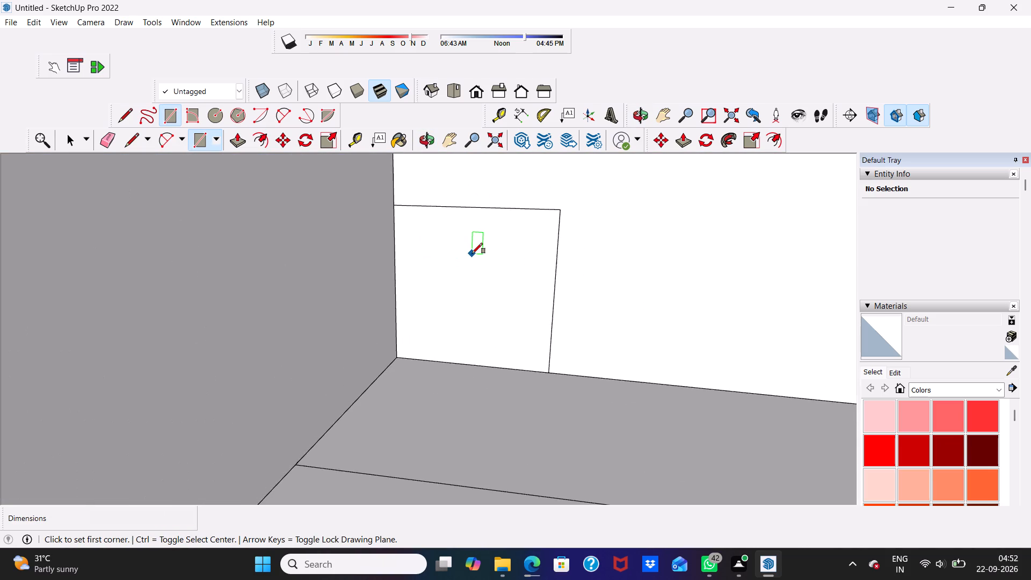
# Examine the 7' by 7' rectangle on the upper floor's back wall against the whole house, from the front and above.
pyautogui.scroll(-5, 472, 253)
pyautogui.moveTo(484, 275); pyautogui.dragTo(559, 245, button='middle')
pyautogui.scroll(-2, 554, 235)
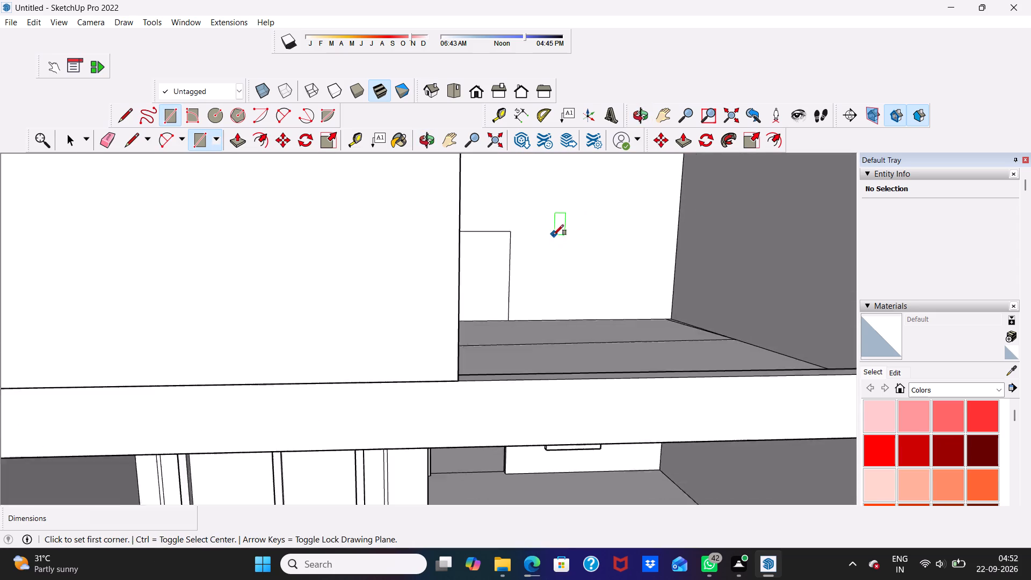
pyautogui.scroll(-3, 553, 235)
pyautogui.moveTo(550, 263); pyautogui.dragTo(472, 300, button='middle')
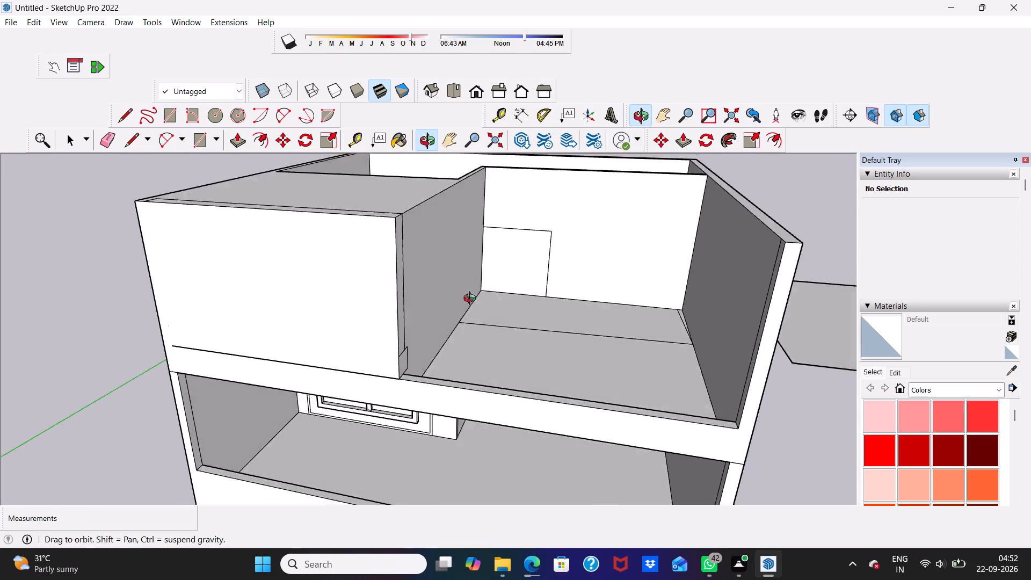
pyautogui.moveTo(472, 300); pyautogui.dragTo(509, 261, button='middle')
pyautogui.scroll(4, 540, 253)
pyautogui.scroll(-4, 540, 253)
pyautogui.moveTo(506, 285); pyautogui.dragTo(509, 278, button='middle')
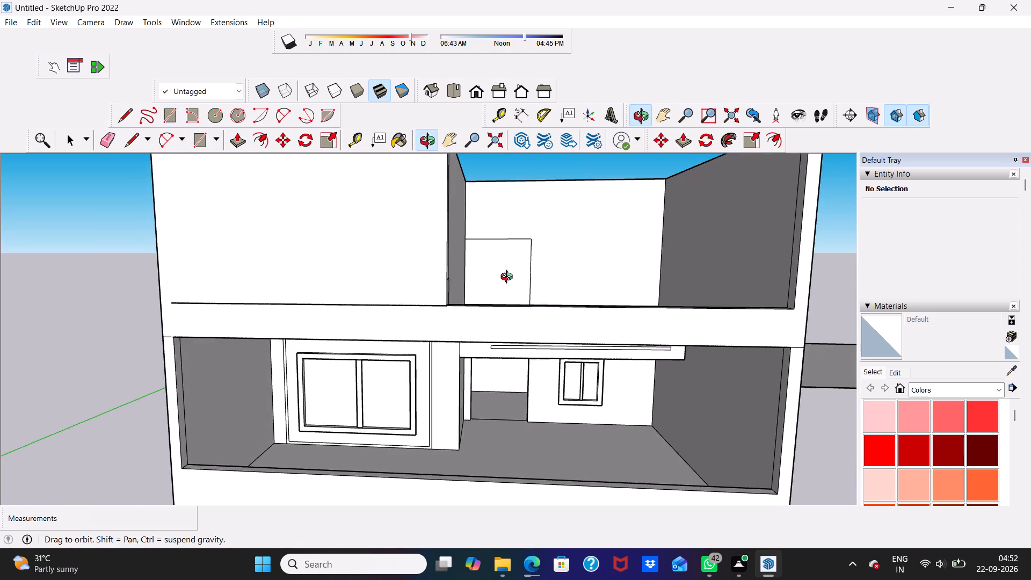
pyautogui.moveTo(509, 278); pyautogui.dragTo(510, 278, button='middle')
pyautogui.scroll(-6, 491, 240)
pyautogui.moveTo(582, 270); pyautogui.dragTo(581, 264, button='middle')
pyautogui.scroll(1, 572, 259)
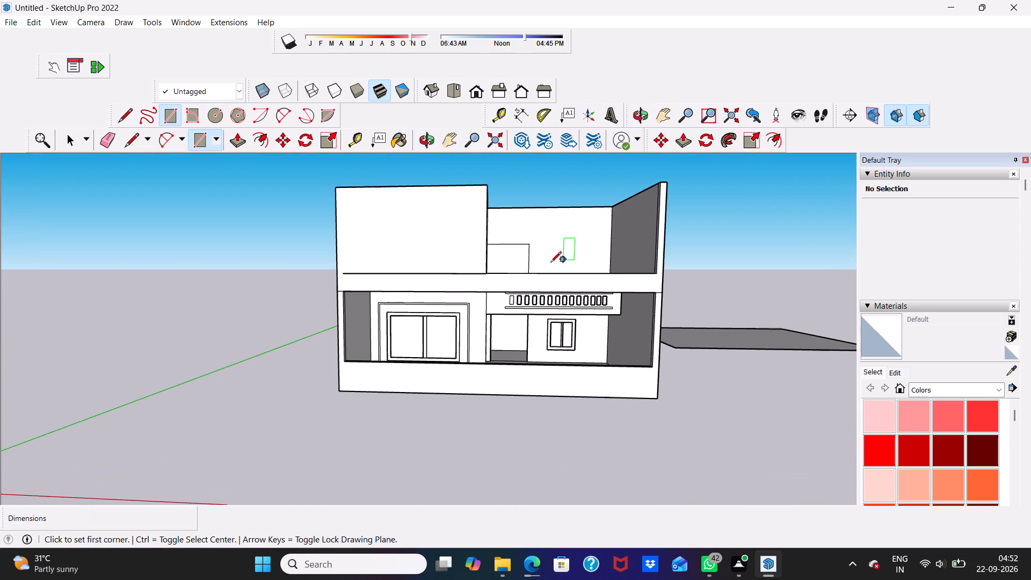
pyautogui.scroll(-3, 529, 270)
pyautogui.moveTo(487, 315); pyautogui.dragTo(482, 397, button='middle')
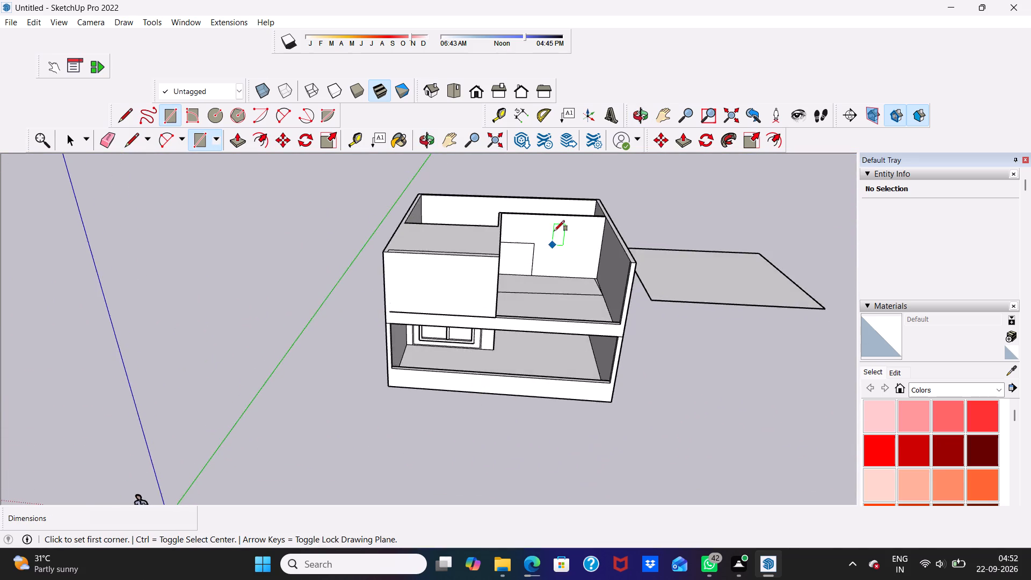
# Undo the 7' by 7' rectangle on the upper floor's back wall.
pyautogui.scroll(8, 555, 215)
pyautogui.scroll(1, 503, 282)
pyautogui.hotkey('ctrl', 'z')
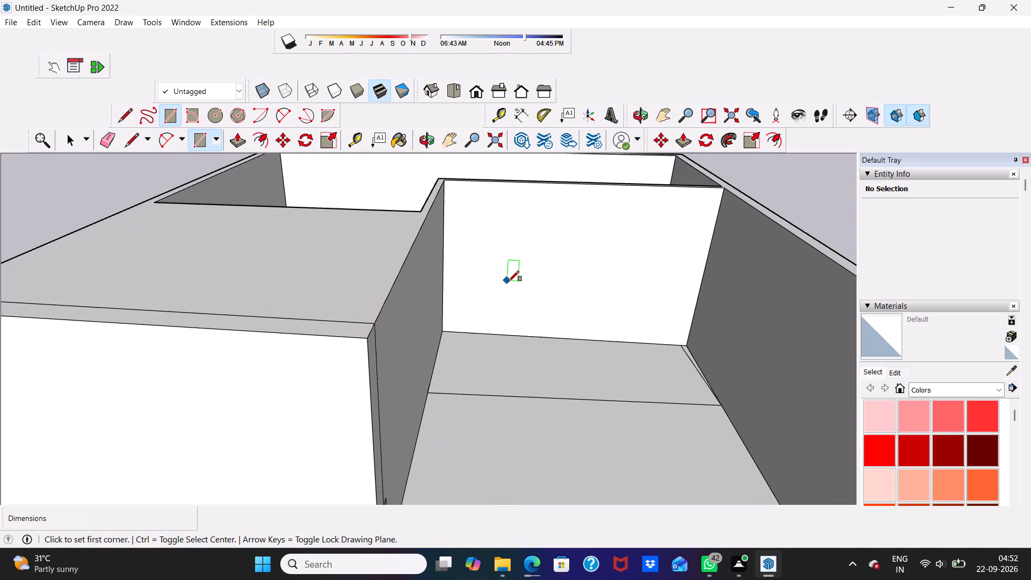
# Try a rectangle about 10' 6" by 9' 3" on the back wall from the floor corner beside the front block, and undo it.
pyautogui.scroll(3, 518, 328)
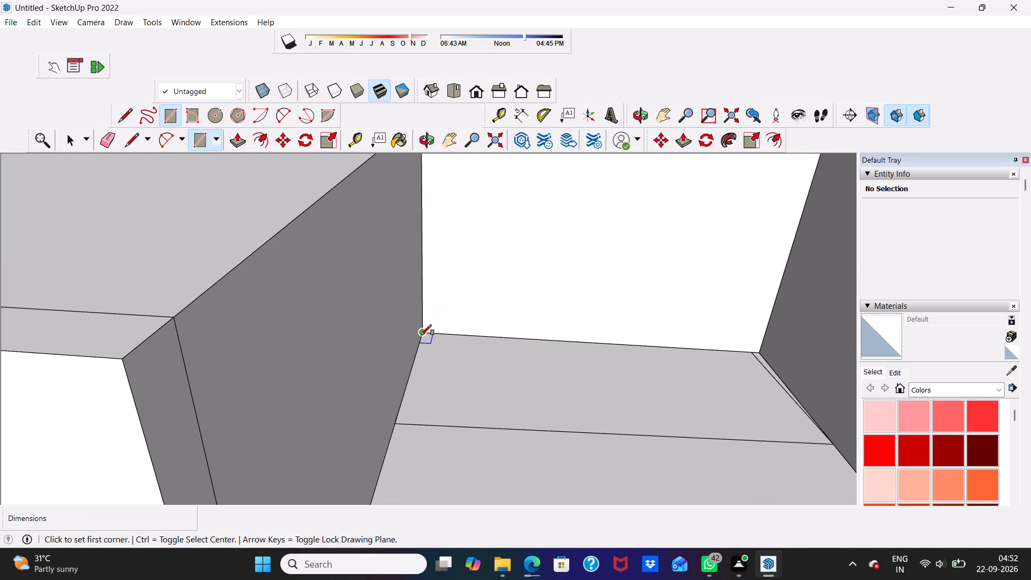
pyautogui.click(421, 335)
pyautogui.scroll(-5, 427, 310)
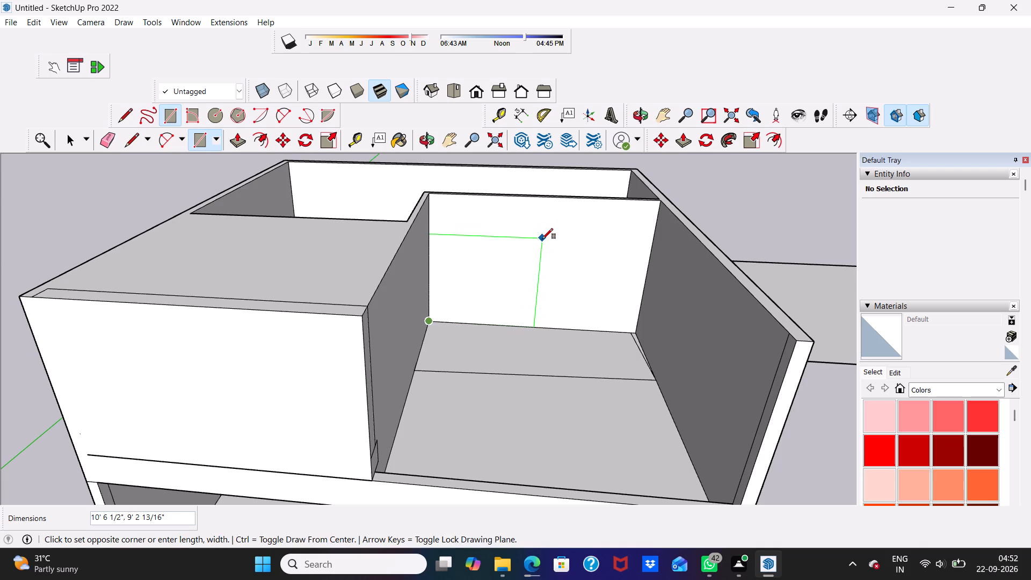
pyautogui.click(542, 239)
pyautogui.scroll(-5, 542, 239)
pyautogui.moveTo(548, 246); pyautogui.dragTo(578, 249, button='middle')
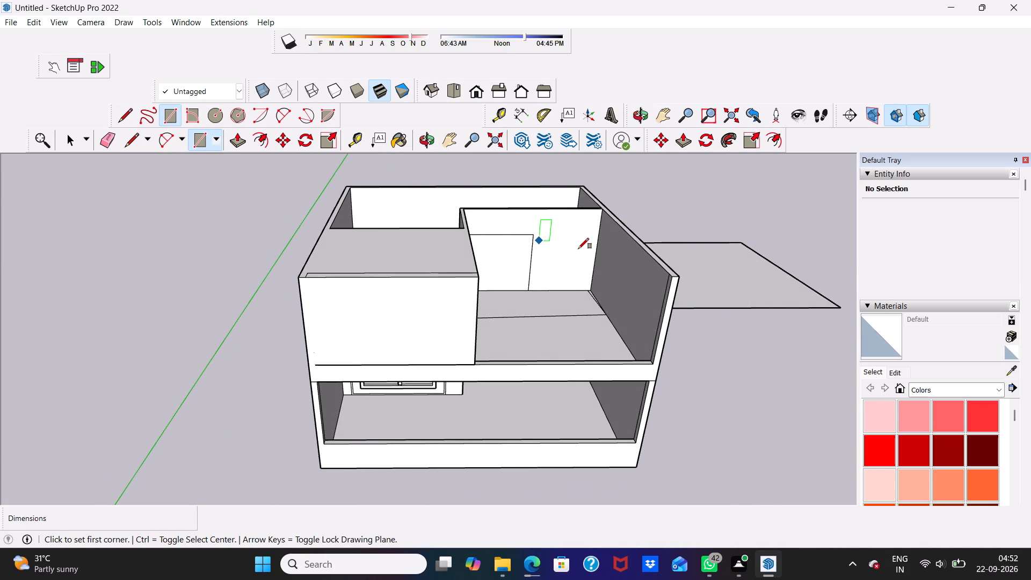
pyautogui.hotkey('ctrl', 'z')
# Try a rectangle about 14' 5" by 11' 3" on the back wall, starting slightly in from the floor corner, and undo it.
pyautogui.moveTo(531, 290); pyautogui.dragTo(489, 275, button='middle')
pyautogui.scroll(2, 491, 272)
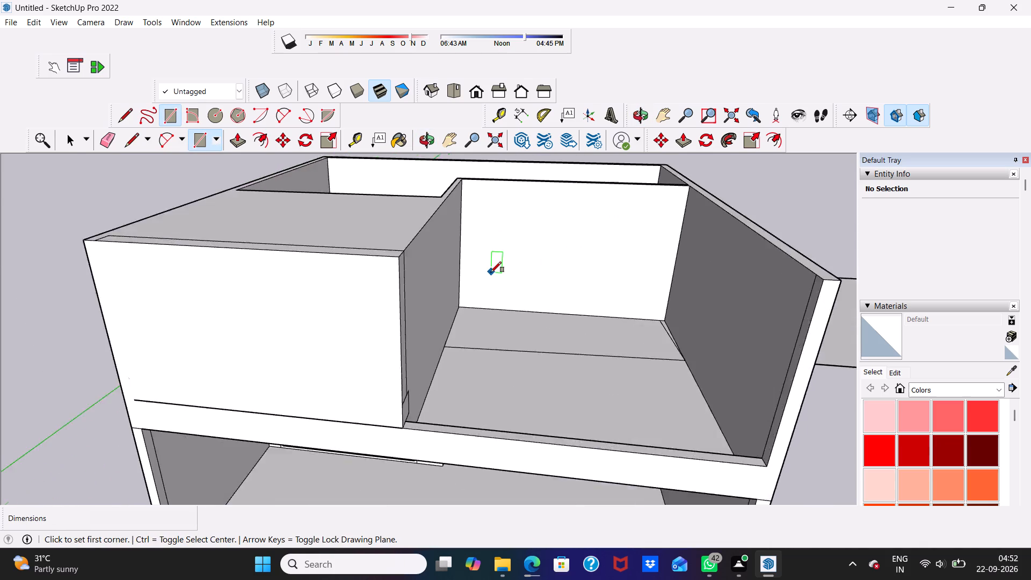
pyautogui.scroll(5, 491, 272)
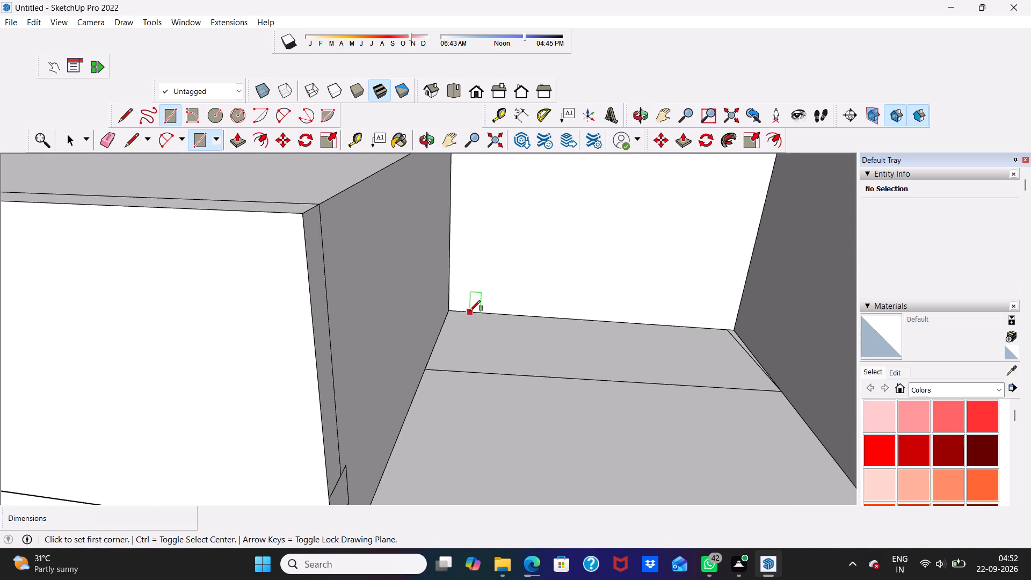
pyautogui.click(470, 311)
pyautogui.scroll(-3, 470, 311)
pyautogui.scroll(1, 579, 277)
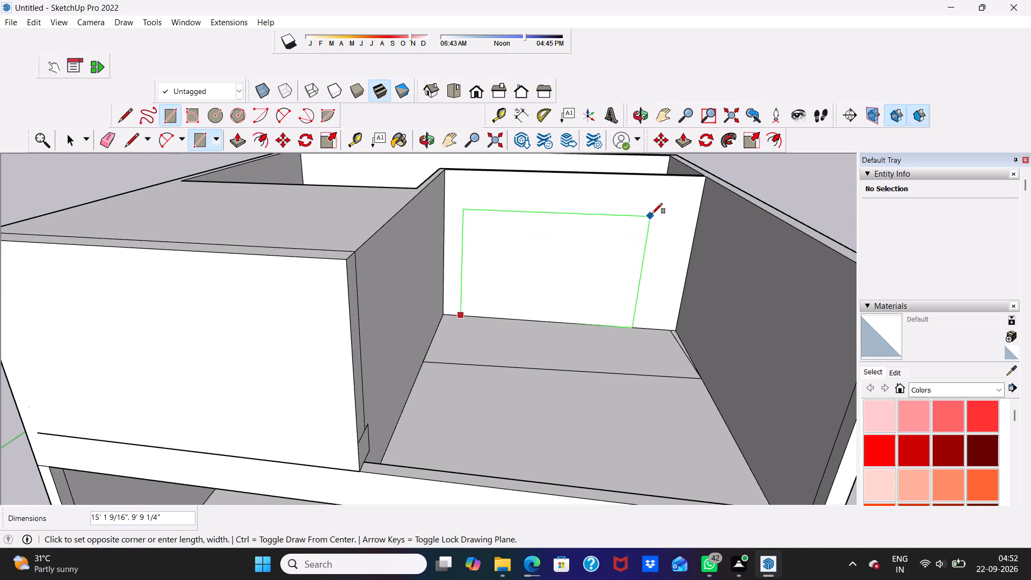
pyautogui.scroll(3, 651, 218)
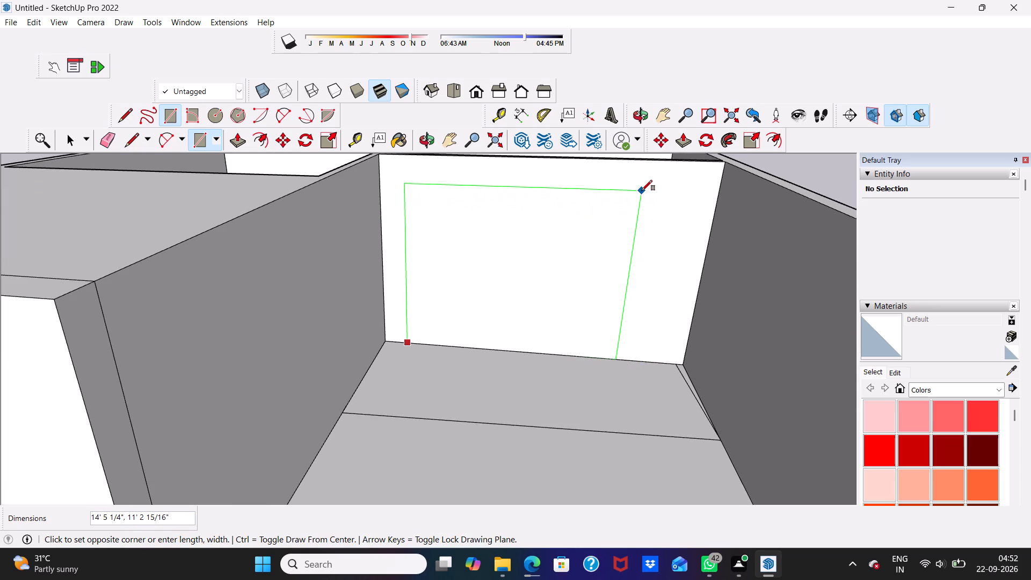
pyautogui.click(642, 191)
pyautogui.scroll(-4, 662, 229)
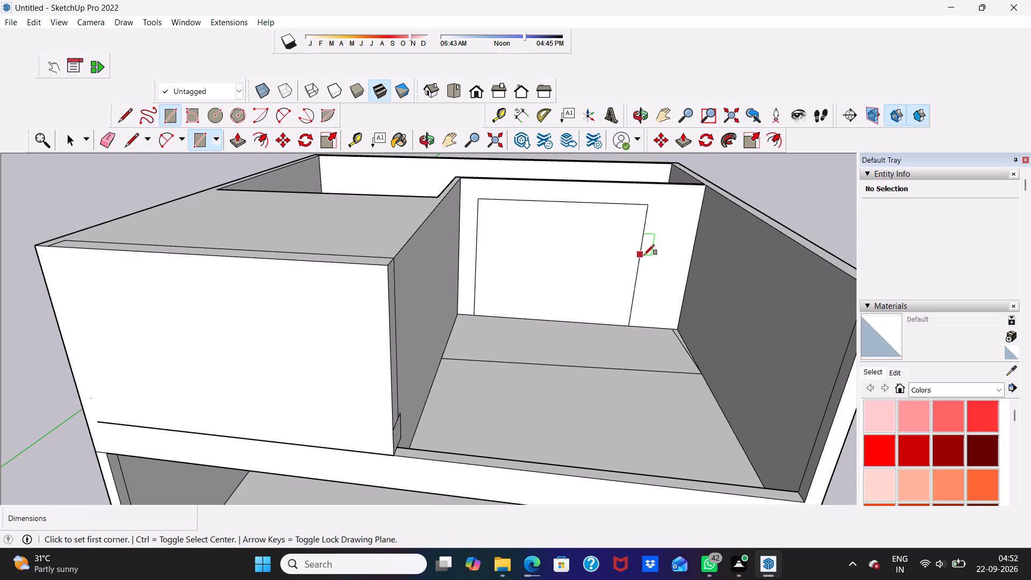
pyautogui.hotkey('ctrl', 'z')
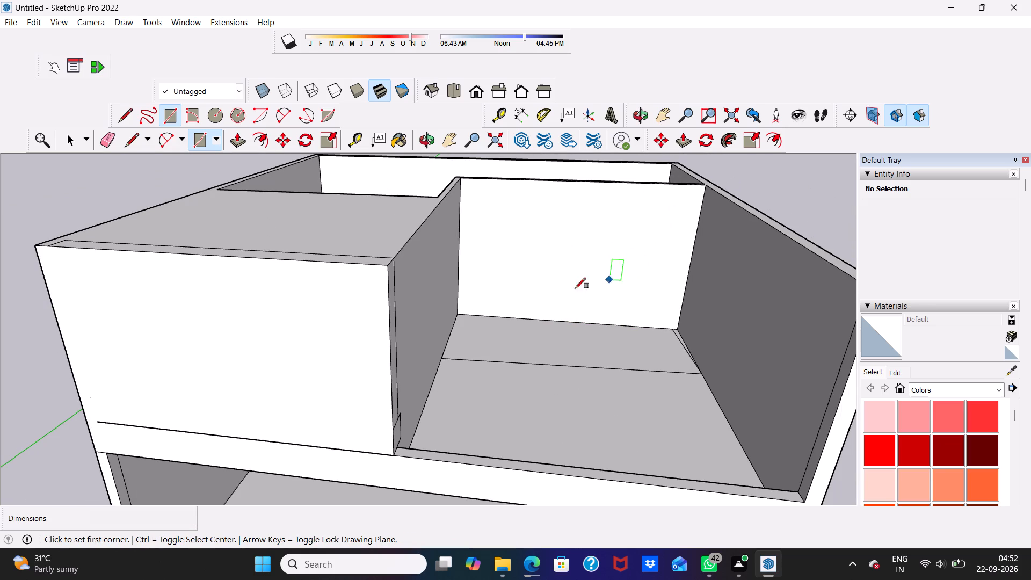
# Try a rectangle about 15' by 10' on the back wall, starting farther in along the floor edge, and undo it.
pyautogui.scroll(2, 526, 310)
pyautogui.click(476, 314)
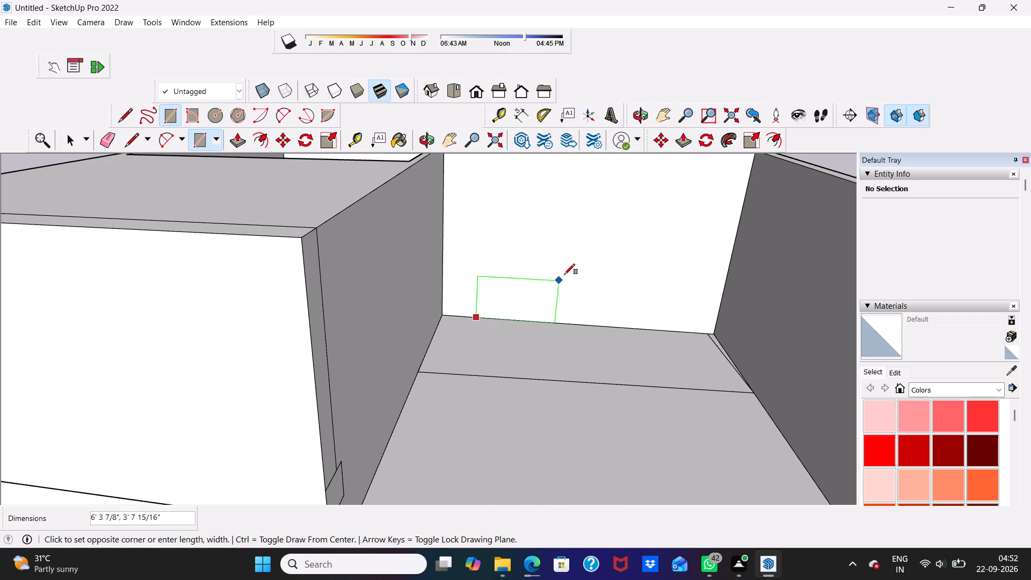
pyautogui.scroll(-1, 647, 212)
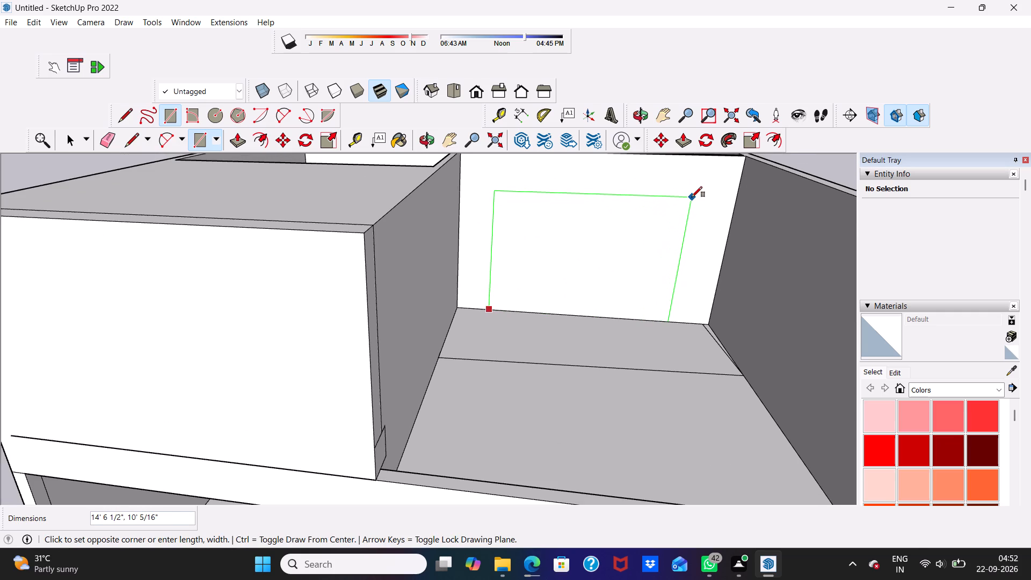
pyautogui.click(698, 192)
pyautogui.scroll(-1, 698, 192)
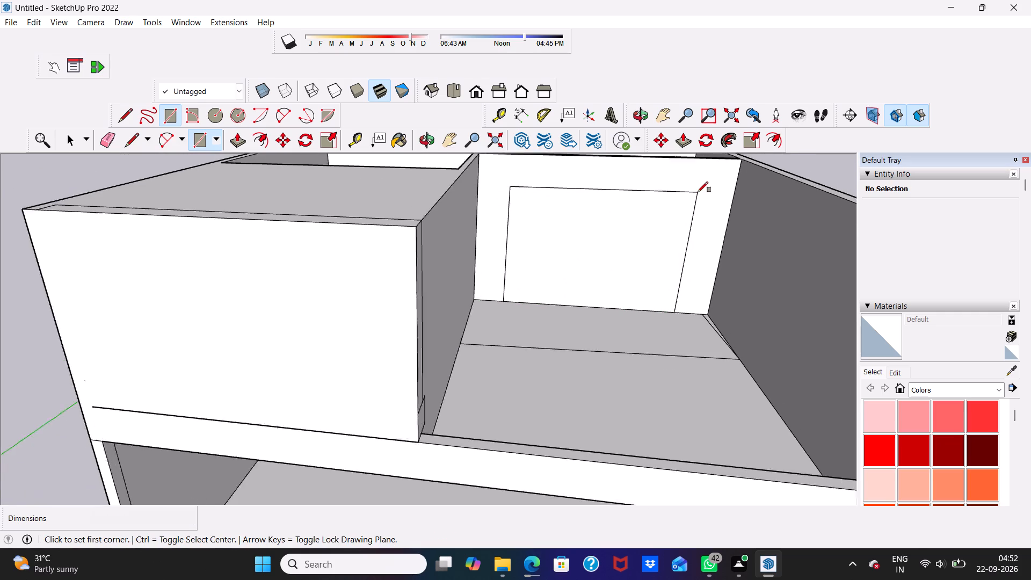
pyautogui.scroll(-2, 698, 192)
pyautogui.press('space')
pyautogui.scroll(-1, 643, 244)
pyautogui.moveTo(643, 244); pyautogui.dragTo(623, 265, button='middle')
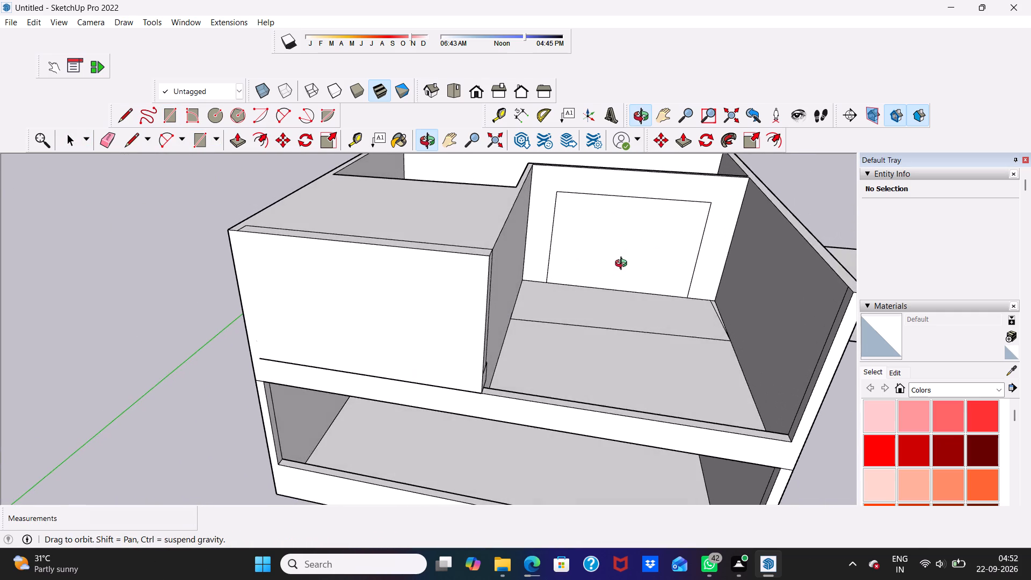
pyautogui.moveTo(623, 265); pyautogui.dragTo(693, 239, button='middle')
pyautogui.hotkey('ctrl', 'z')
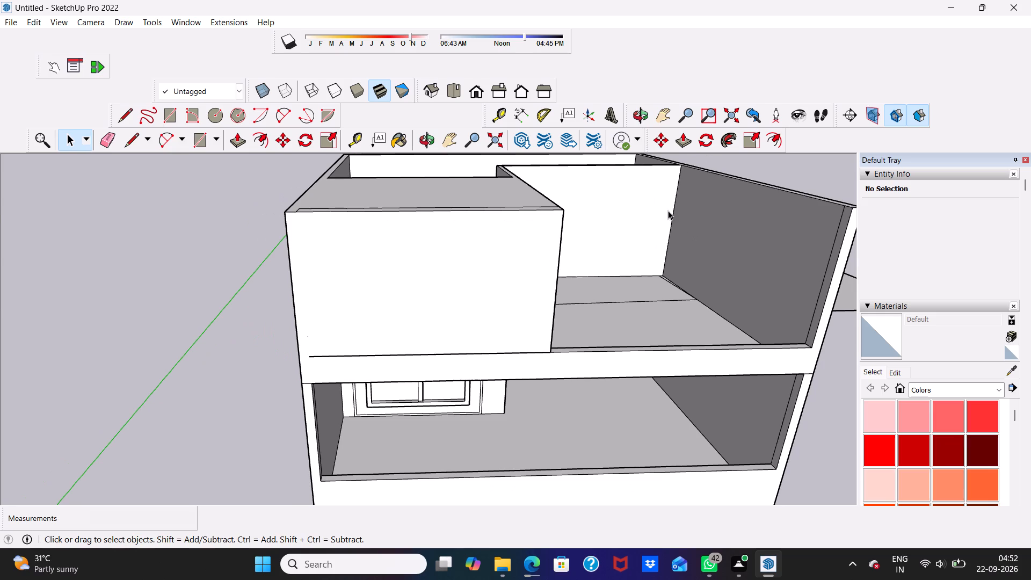
# Draw a rectangle about 13' 1" by 8' 1" on the upper floor's back wall, rising from the floor edge and inset from both side walls.
pyautogui.scroll(4, 667, 209)
pyautogui.moveTo(658, 204); pyautogui.dragTo(604, 188, button='middle')
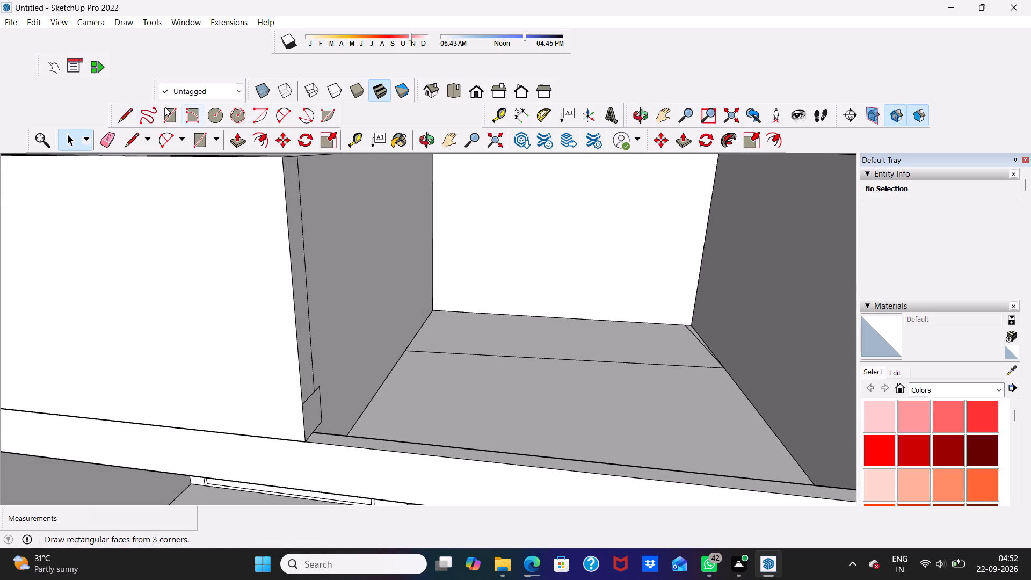
pyautogui.moveTo(165, 107); pyautogui.dragTo(168, 115)
pyautogui.scroll(1, 504, 279)
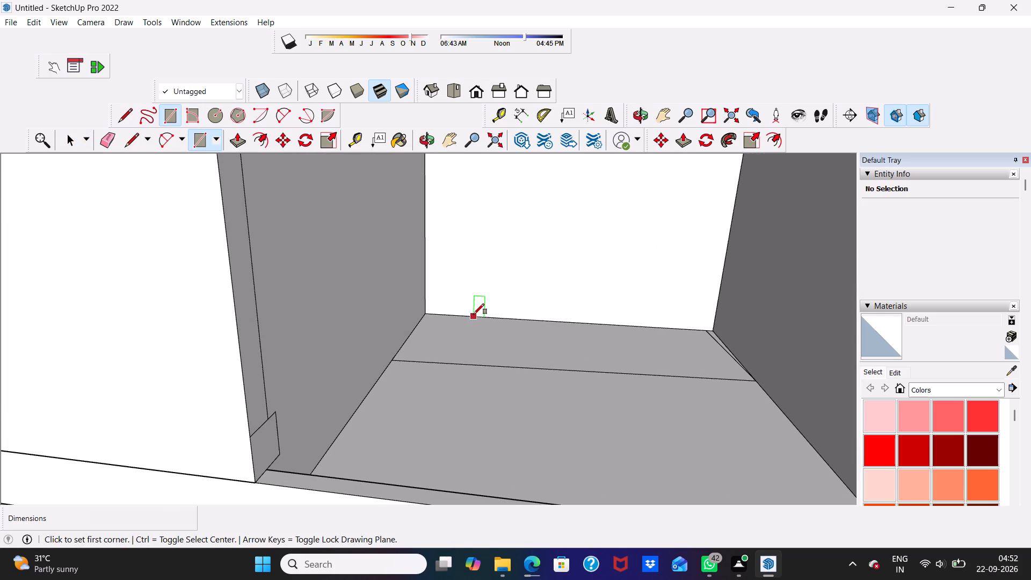
pyautogui.click(474, 314)
pyautogui.scroll(-4, 474, 314)
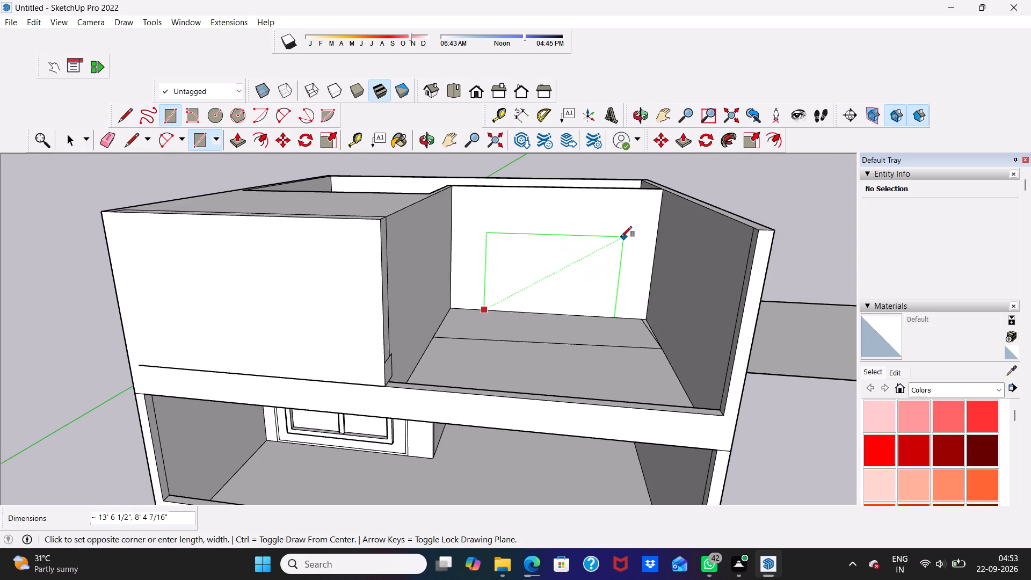
pyautogui.click(622, 240)
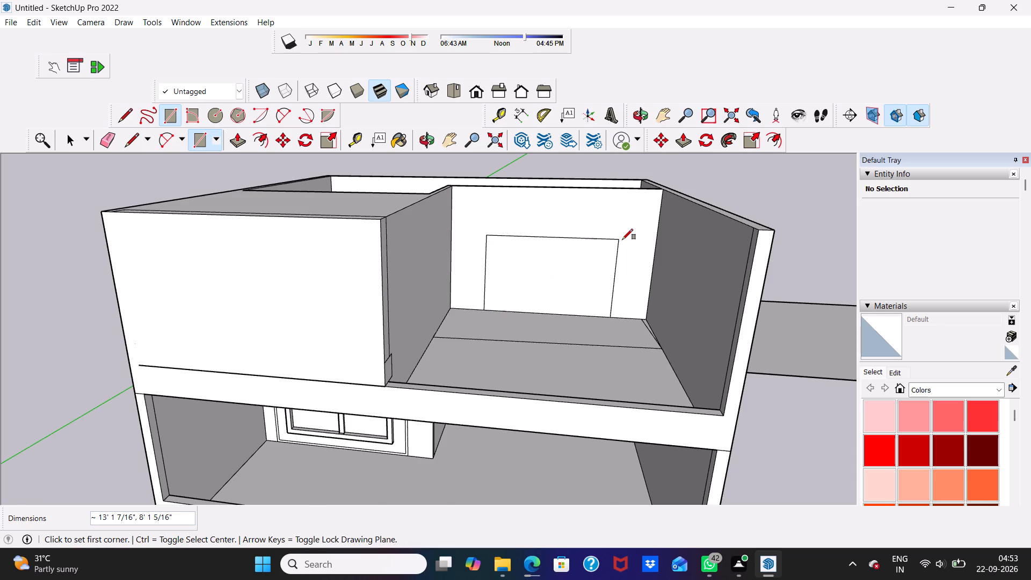
pyautogui.scroll(-3, 622, 240)
pyautogui.press('space')
pyautogui.scroll(-3, 595, 277)
pyautogui.moveTo(592, 277); pyautogui.dragTo(615, 257, button='middle')
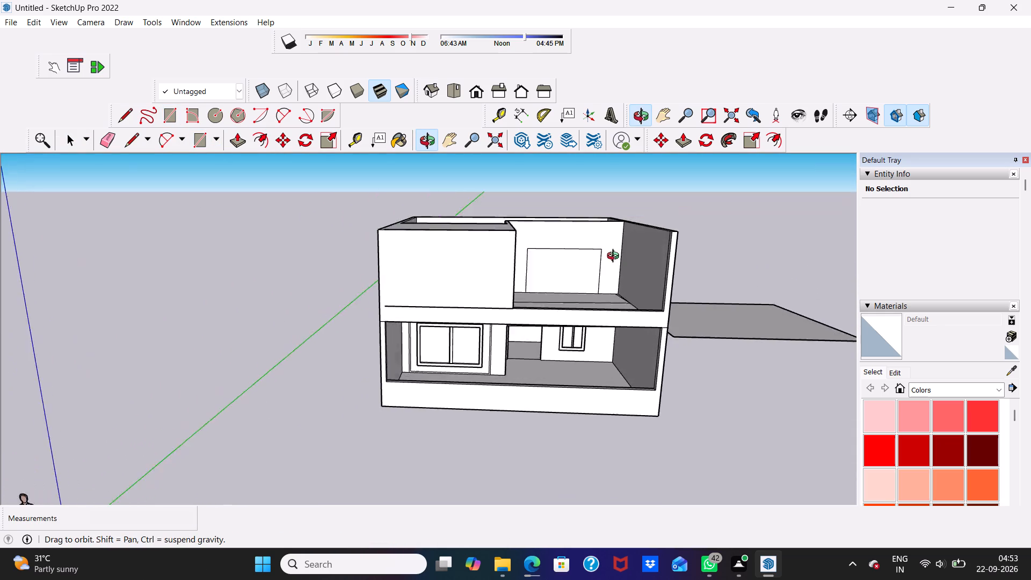
pyautogui.moveTo(615, 257); pyautogui.dragTo(607, 236, button='middle')
# Offset the back-wall rectangle's outline outward about 7" to form a frame border around it.
pyautogui.scroll(7, 568, 271)
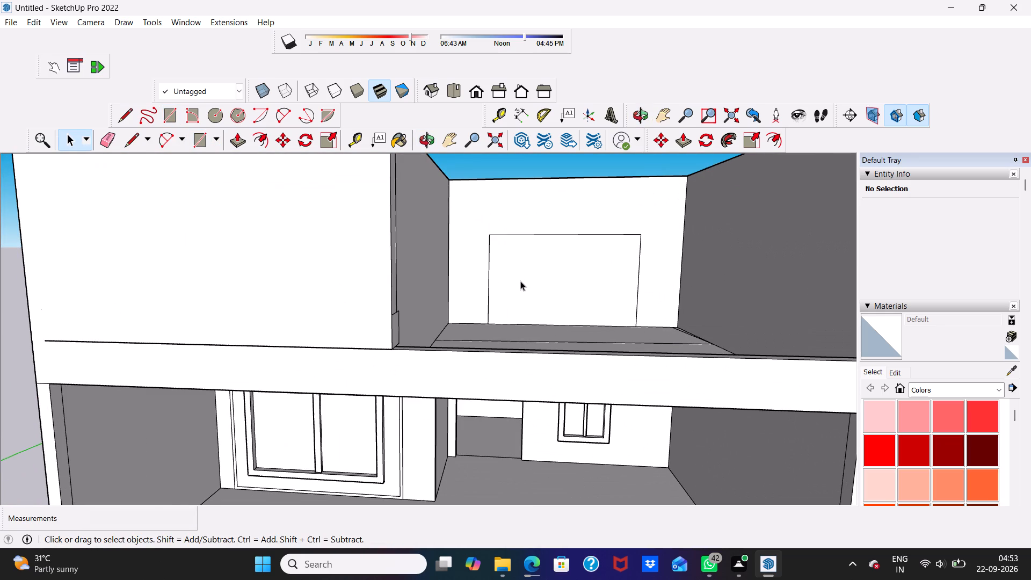
pyautogui.scroll(2, 520, 281)
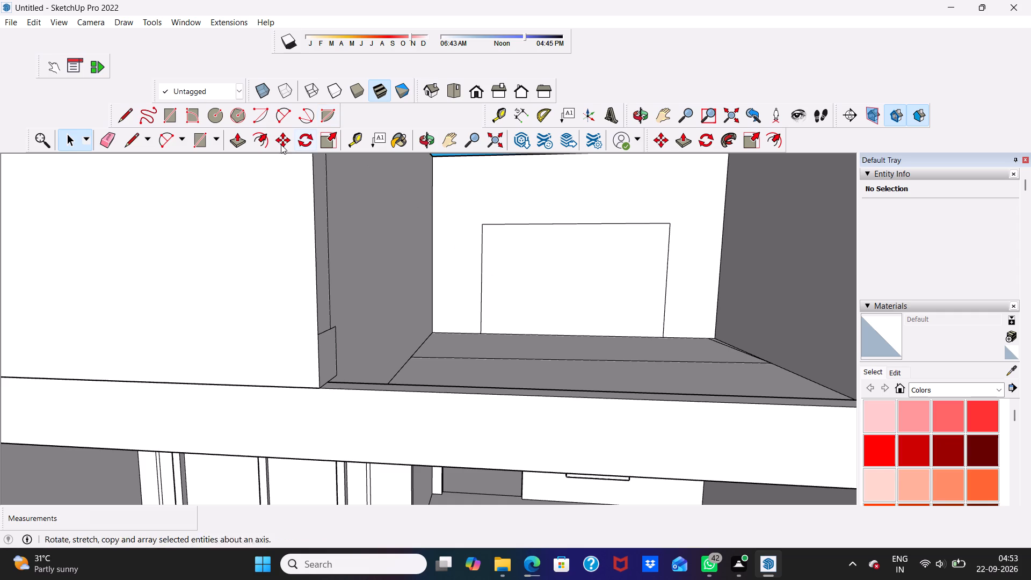
pyautogui.click(259, 139)
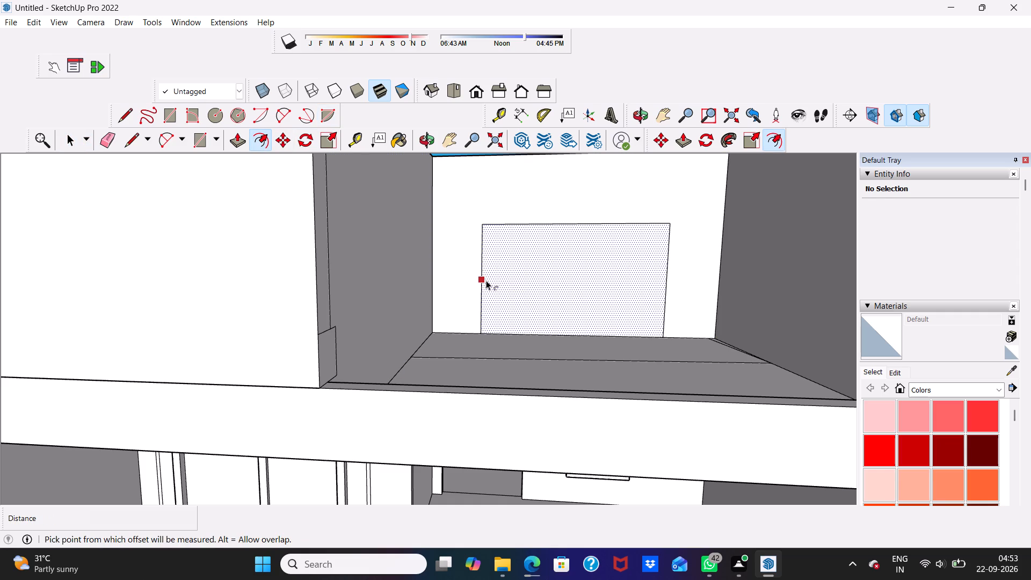
pyautogui.click(486, 280)
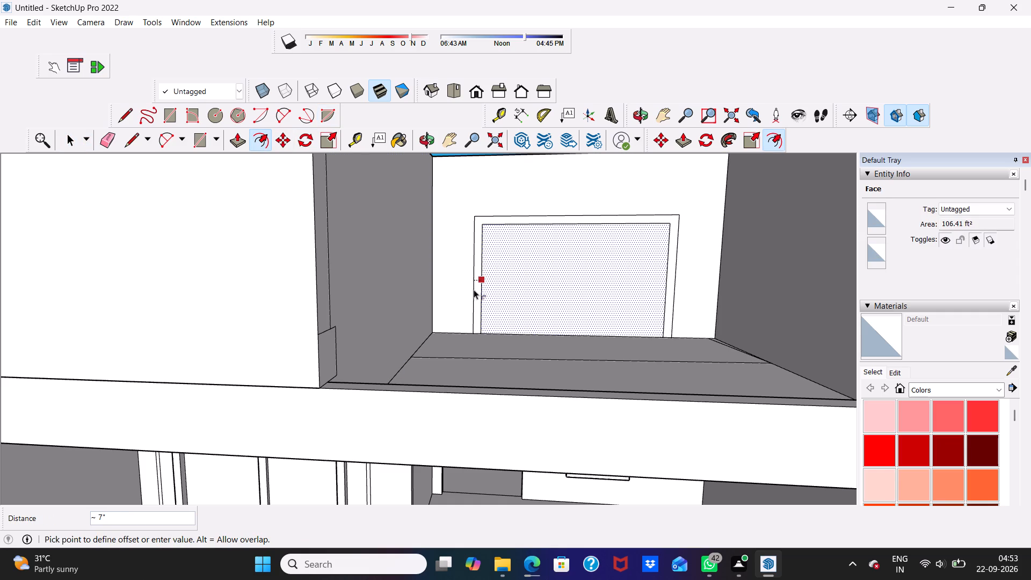
pyautogui.click(474, 289)
pyautogui.press('space')
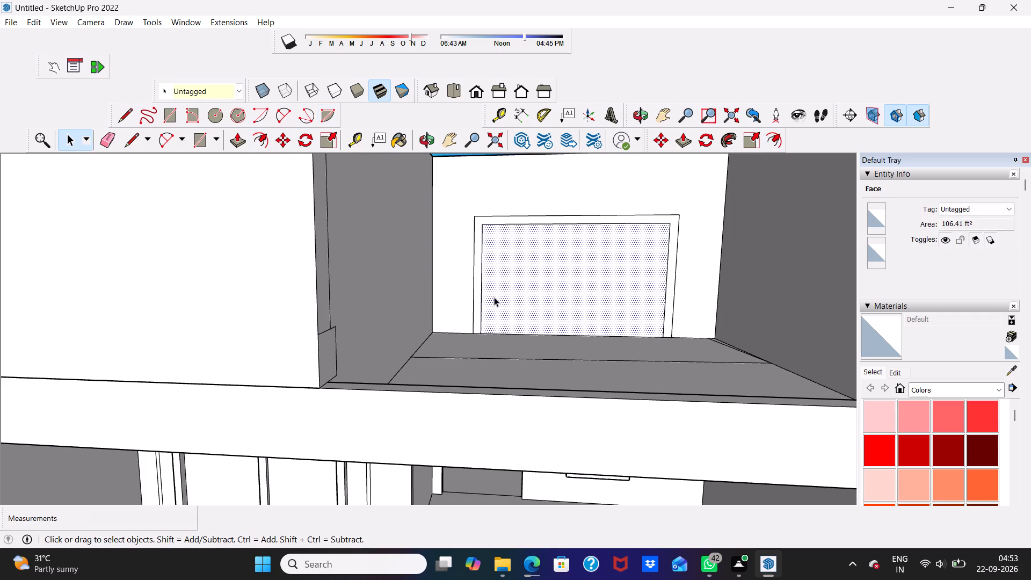
# Push the inner rectangle 6" through the back wall to cut the opening.
pyautogui.click(240, 143)
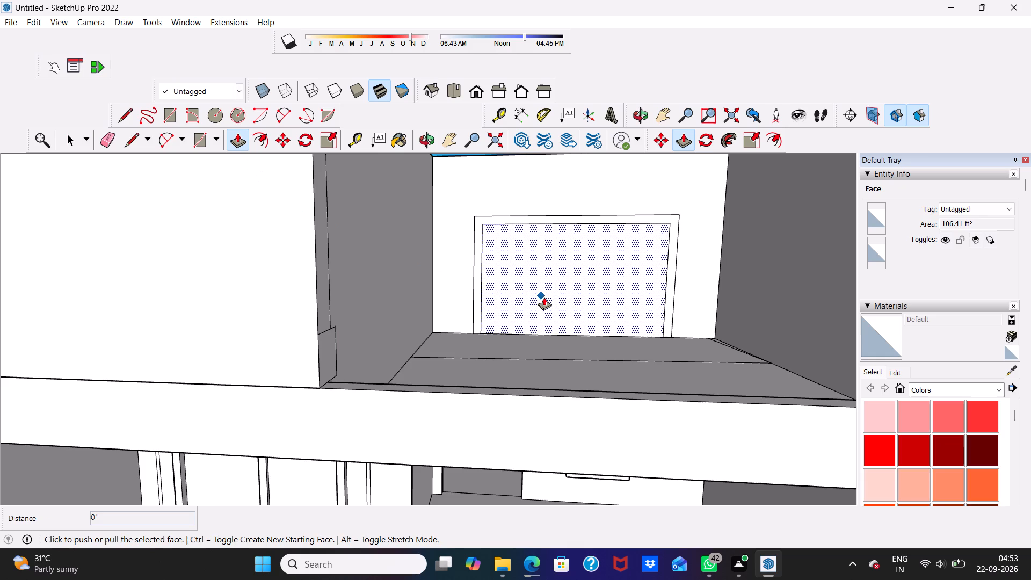
pyautogui.moveTo(544, 297); pyautogui.dragTo(559, 271)
pyautogui.scroll(-4, 558, 272)
pyautogui.moveTo(558, 279); pyautogui.dragTo(553, 319, button='middle')
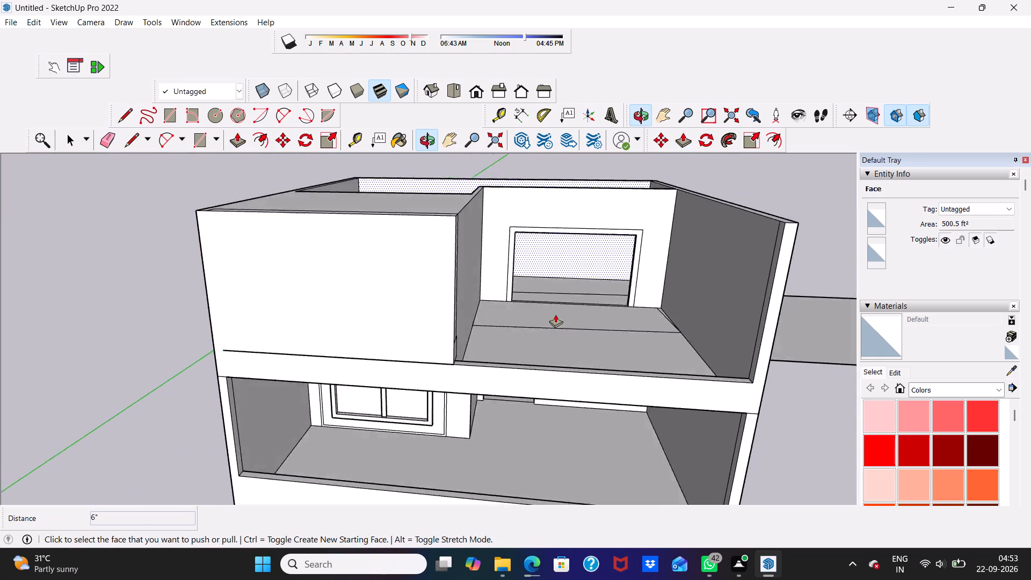
pyautogui.scroll(7, 556, 313)
pyautogui.press('space')
# Erase the two leftover edges on the floor just outside the back corner of the upper room's walls.
pyautogui.moveTo(571, 275); pyautogui.dragTo(644, 361, button='middle')
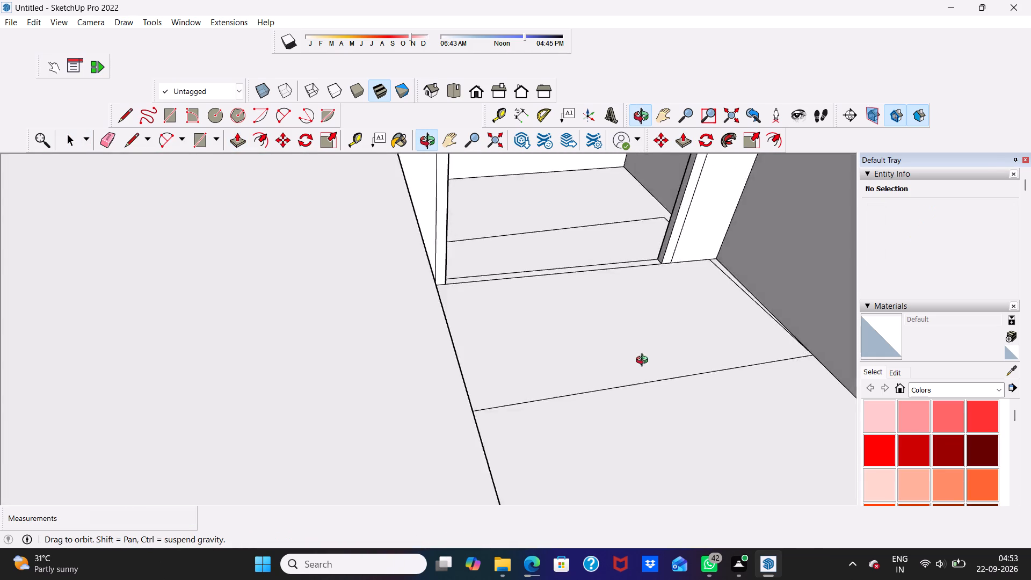
pyautogui.moveTo(644, 361); pyautogui.dragTo(596, 415, button='middle')
pyautogui.scroll(-4, 603, 263)
pyautogui.moveTo(592, 305); pyautogui.dragTo(561, 408, button='middle')
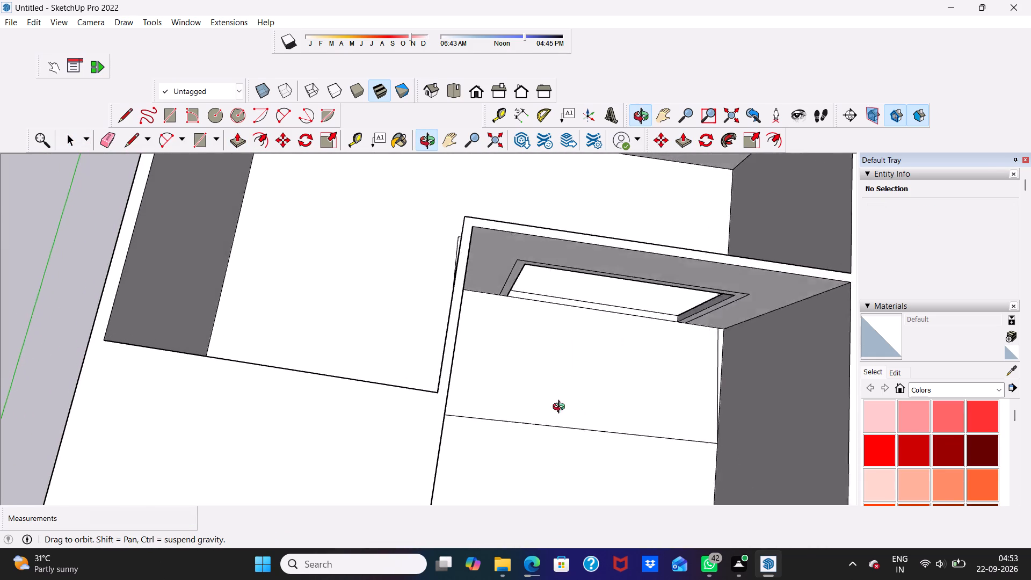
pyautogui.moveTo(561, 408); pyautogui.dragTo(386, 451, button='middle')
pyautogui.scroll(3, 382, 403)
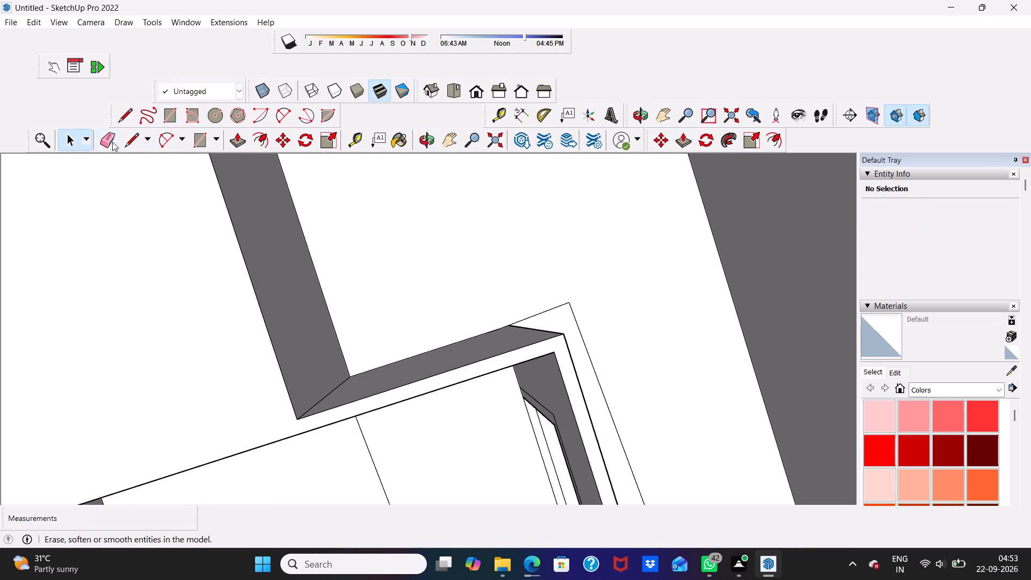
pyautogui.click(112, 141)
pyautogui.scroll(4, 573, 335)
pyautogui.click(544, 298)
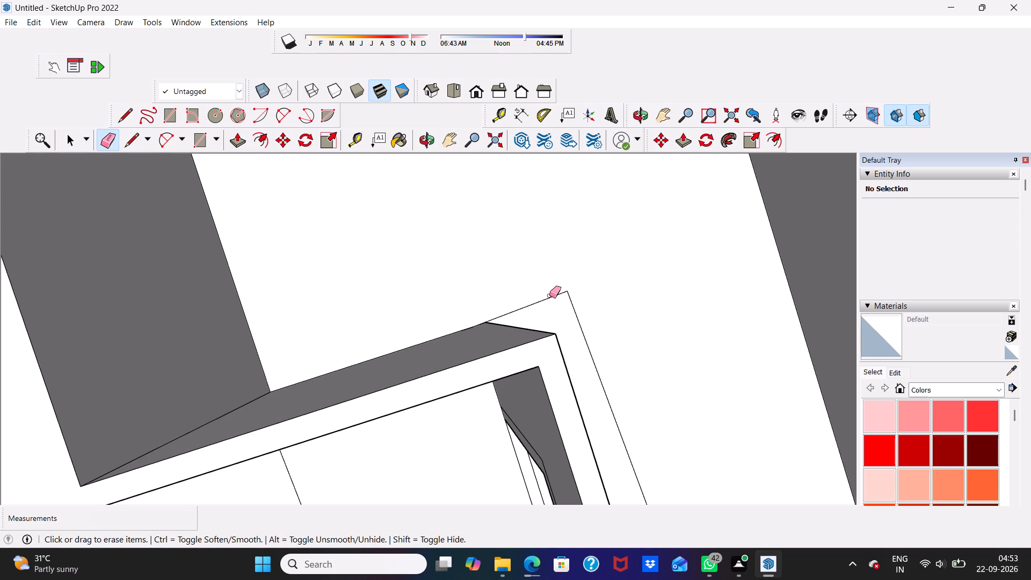
pyautogui.click(549, 295)
pyautogui.click(582, 327)
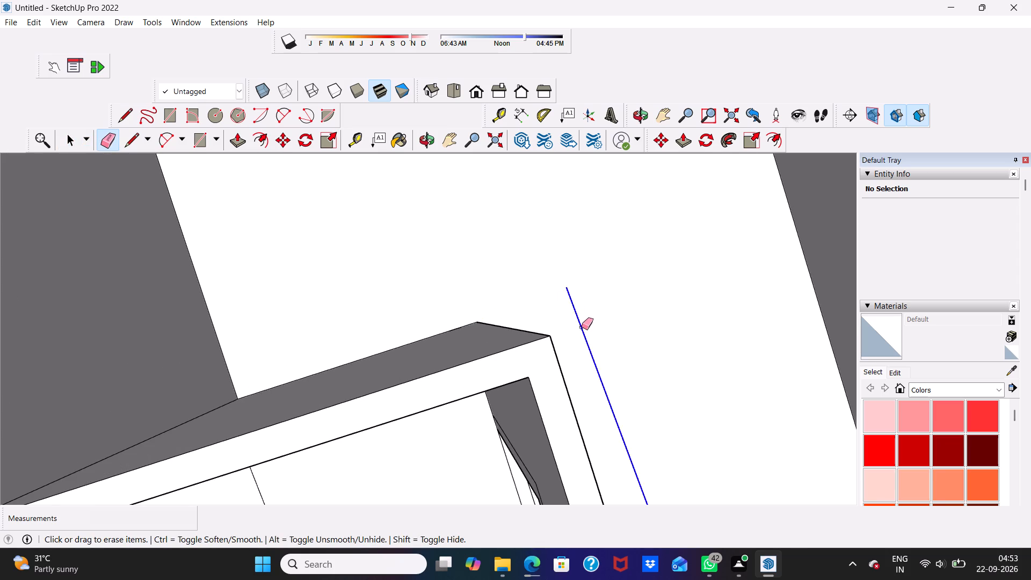
# Erase the two threshold lines crossing the floor in the upper floor's back-wall opening.
pyautogui.scroll(-9, 581, 326)
pyautogui.scroll(1, 632, 325)
pyautogui.scroll(-4, 632, 325)
pyautogui.moveTo(629, 349); pyautogui.dragTo(751, 265, button='middle')
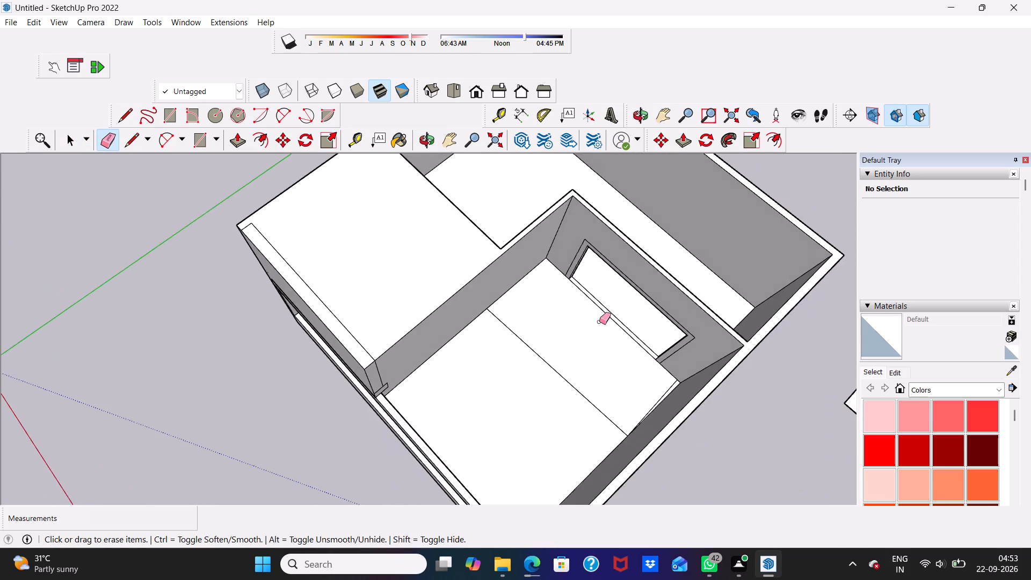
pyautogui.scroll(10, 599, 322)
pyautogui.click(586, 292)
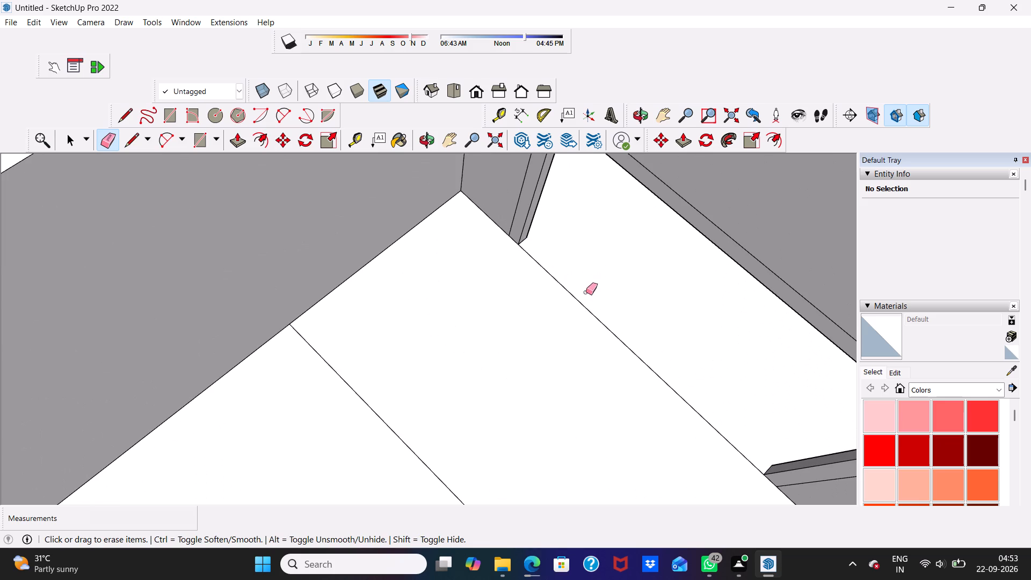
pyautogui.click(583, 307)
# Examine the whole house from below, the front and above, checking both floors and the upper back-wall opening.
pyautogui.scroll(-2, 583, 307)
pyautogui.moveTo(581, 308); pyautogui.dragTo(766, 173, button='middle')
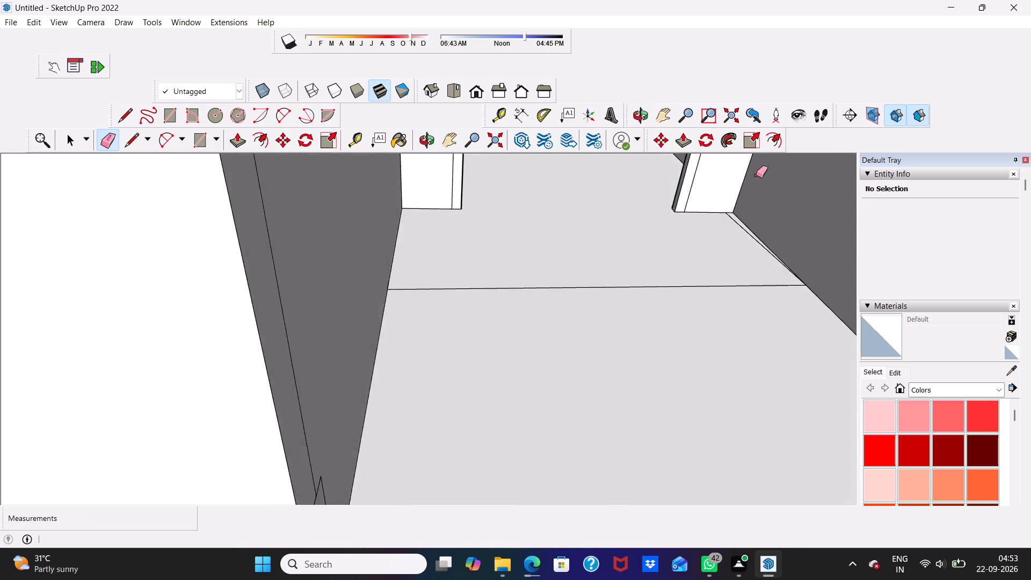
pyautogui.scroll(-8, 730, 187)
pyautogui.moveTo(695, 292); pyautogui.dragTo(686, 160, button='middle')
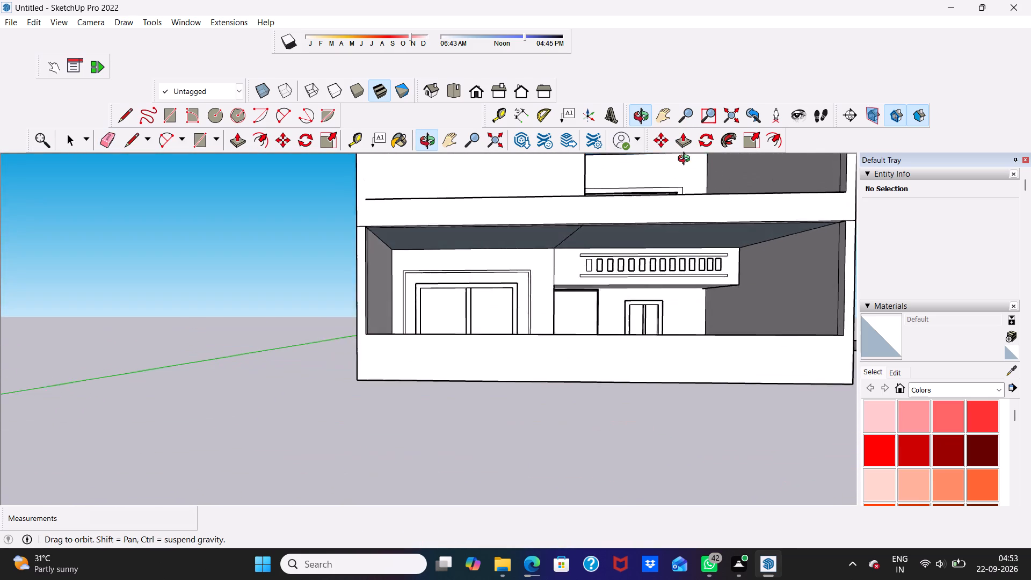
pyautogui.moveTo(686, 160); pyautogui.dragTo(727, 128, button='middle')
pyautogui.scroll(4, 633, 280)
pyautogui.moveTo(591, 325); pyautogui.dragTo(642, 307, button='middle')
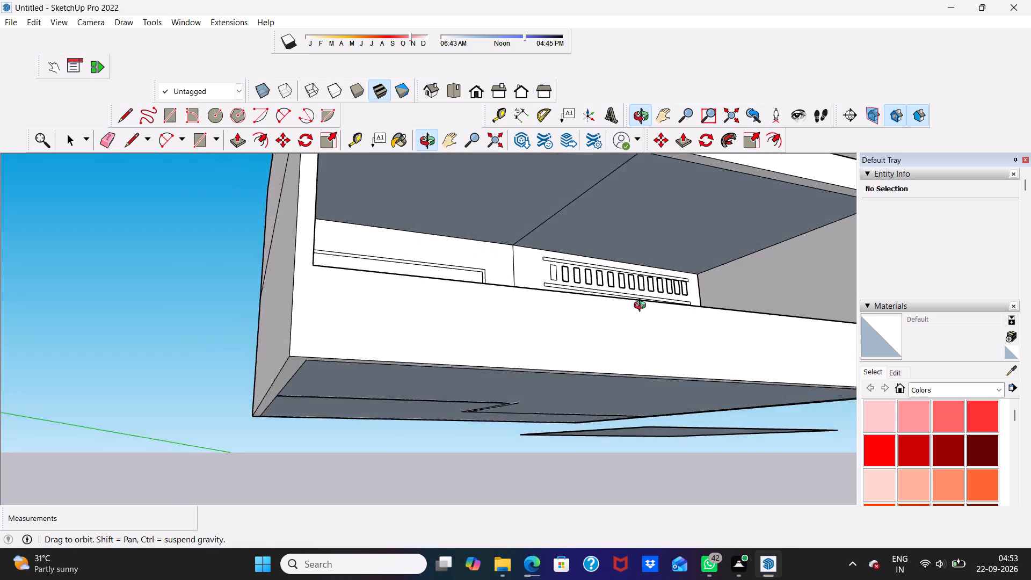
pyautogui.moveTo(642, 307); pyautogui.dragTo(645, 332, button='middle')
pyautogui.middleClick(645, 334)
pyautogui.scroll(8, 644, 335)
pyautogui.moveTo(445, 388); pyautogui.dragTo(465, 304, button='middle')
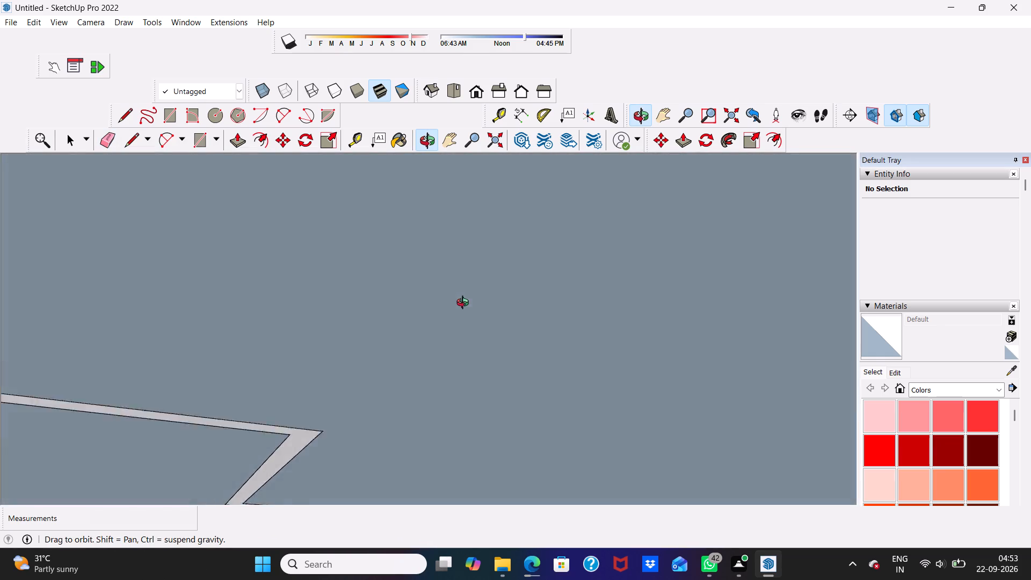
pyautogui.moveTo(465, 304); pyautogui.dragTo(430, 354, button='middle')
pyautogui.press('space')
pyautogui.scroll(-7, 432, 357)
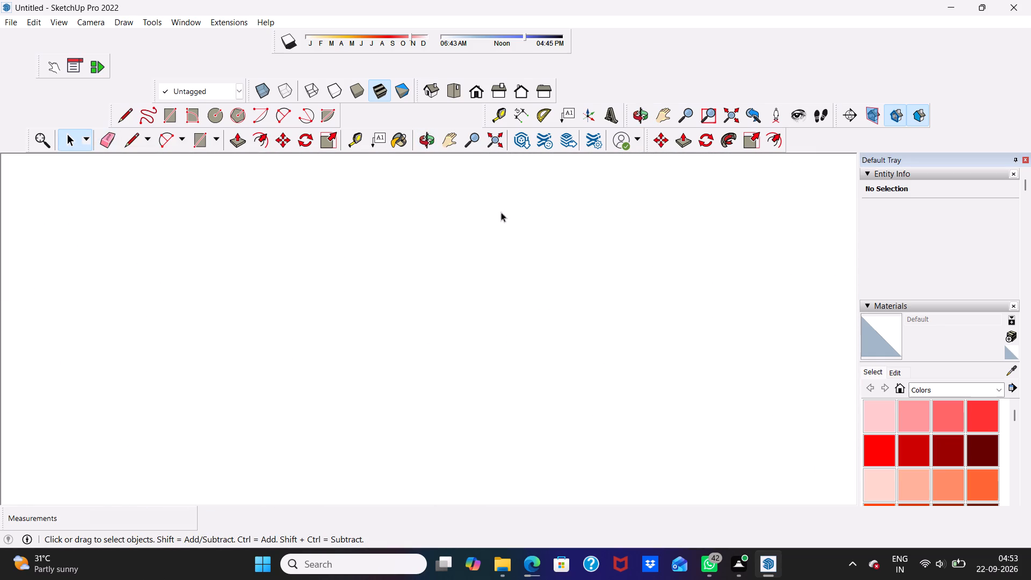
pyautogui.click(482, 87)
pyautogui.scroll(-9, 508, 233)
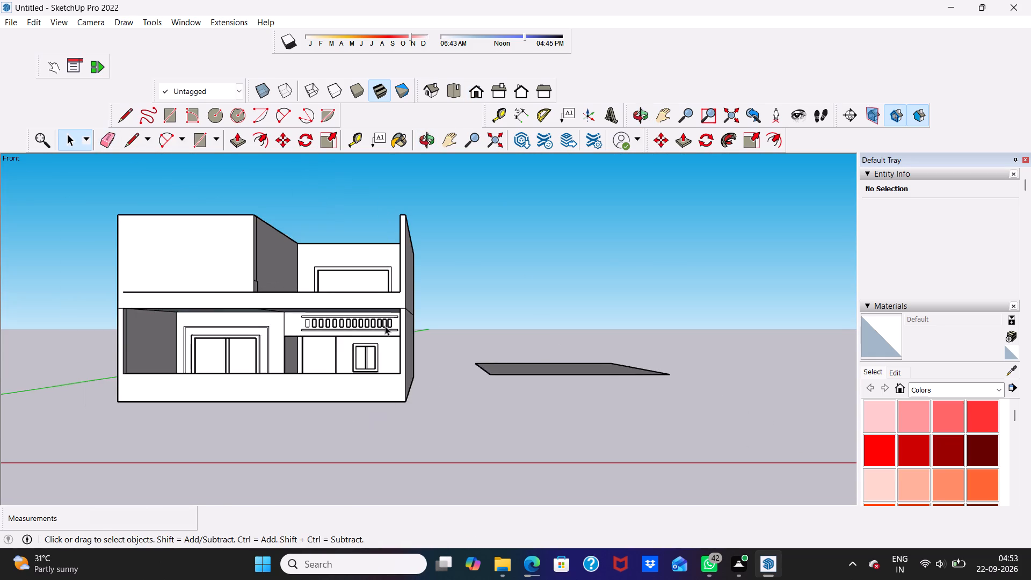
pyautogui.moveTo(385, 325); pyautogui.dragTo(418, 446, button='middle')
pyautogui.scroll(4, 364, 325)
pyautogui.scroll(-2, 363, 324)
pyautogui.moveTo(362, 324); pyautogui.dragTo(304, 275, button='middle')
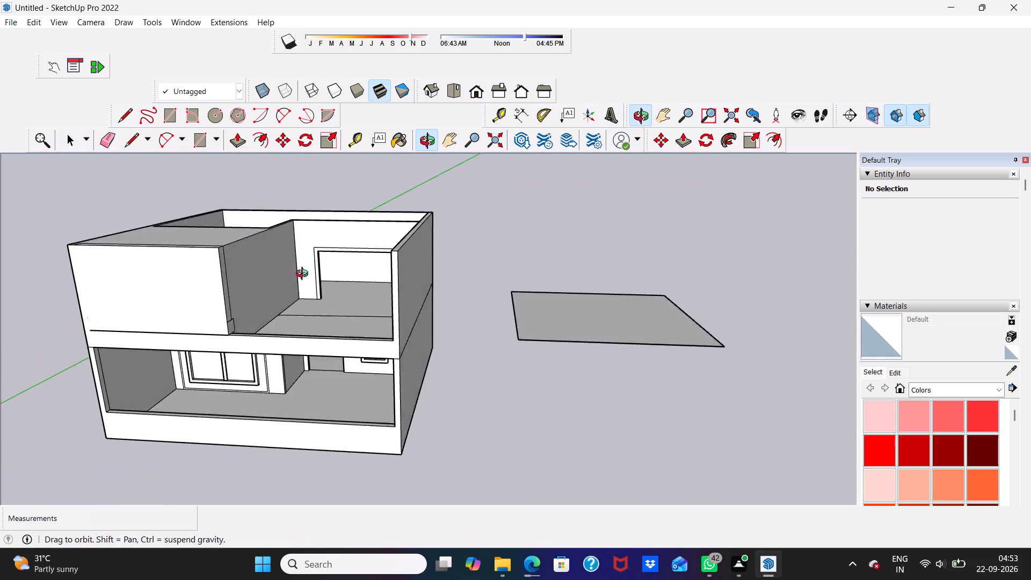
pyautogui.moveTo(304, 275); pyautogui.dragTo(388, 293, button='middle')
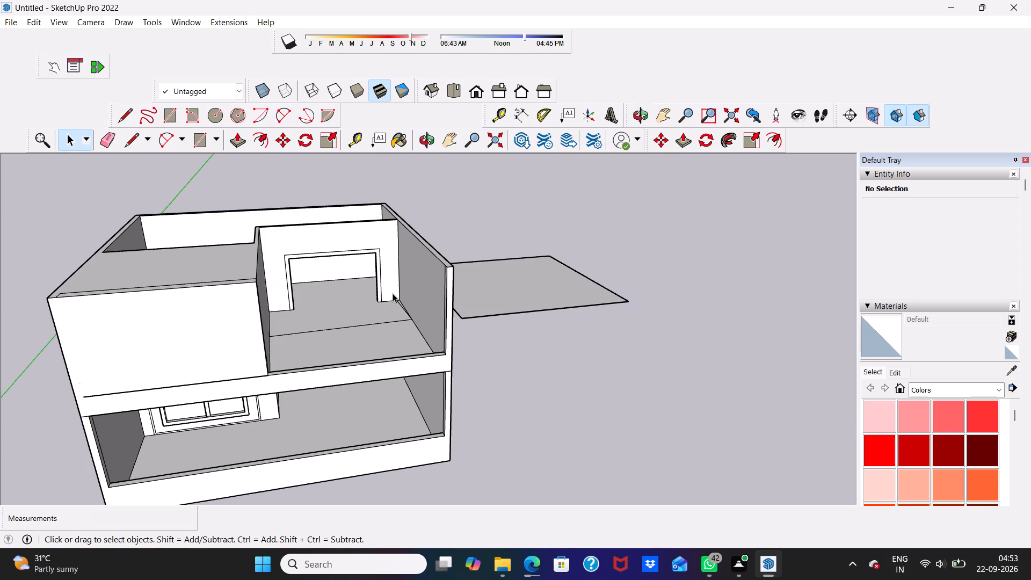
pyautogui.scroll(1, 394, 294)
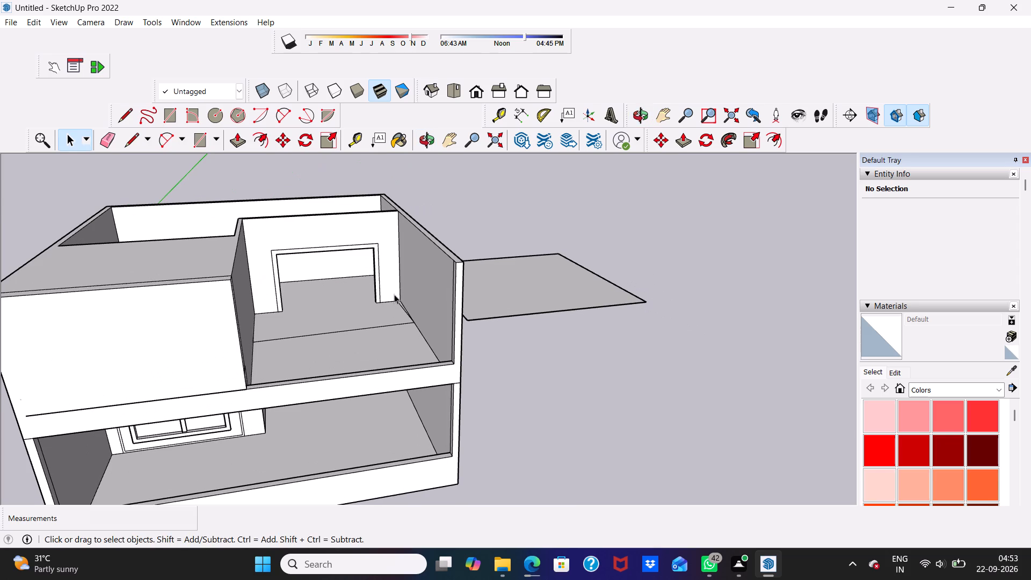
pyautogui.scroll(-2, 394, 294)
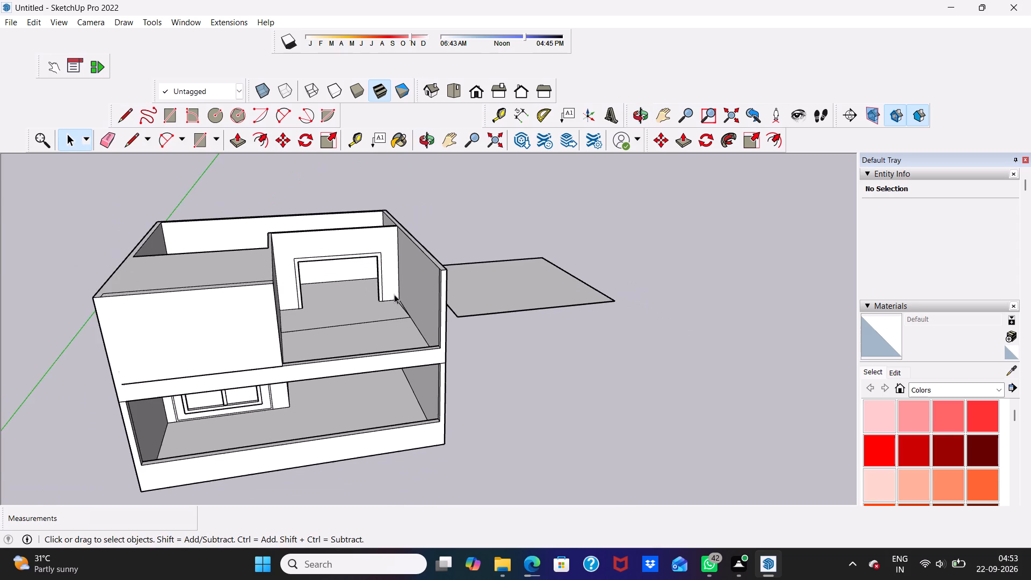
pyautogui.scroll(-3, 394, 294)
# Erase the small leftover rectangle and the vertical line at the front end of the upper block's side wall.
pyautogui.moveTo(396, 300); pyautogui.dragTo(285, 272, button='middle')
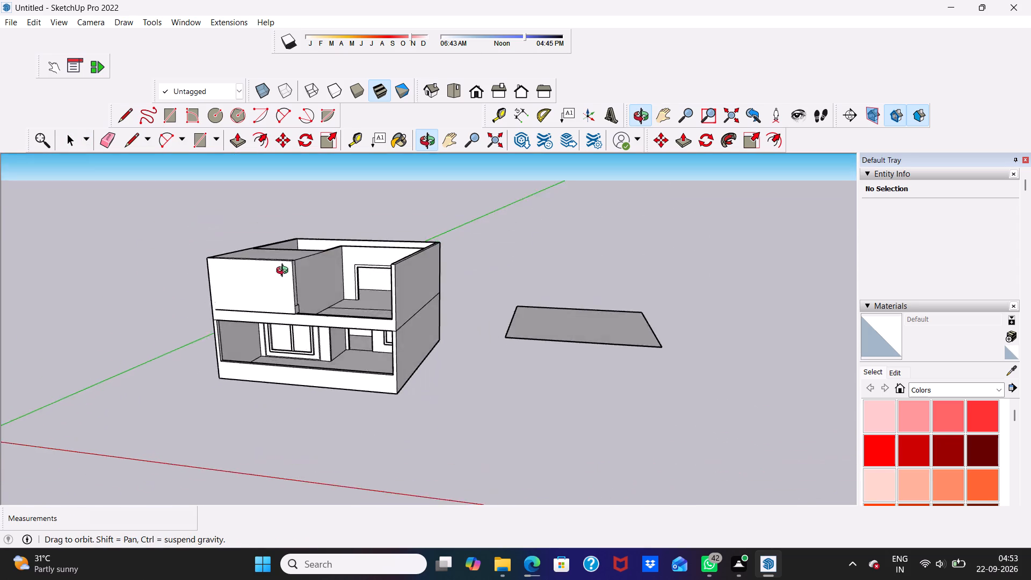
pyautogui.moveTo(285, 272); pyautogui.dragTo(331, 307, button='middle')
pyautogui.scroll(3, 332, 306)
pyautogui.scroll(8, 223, 392)
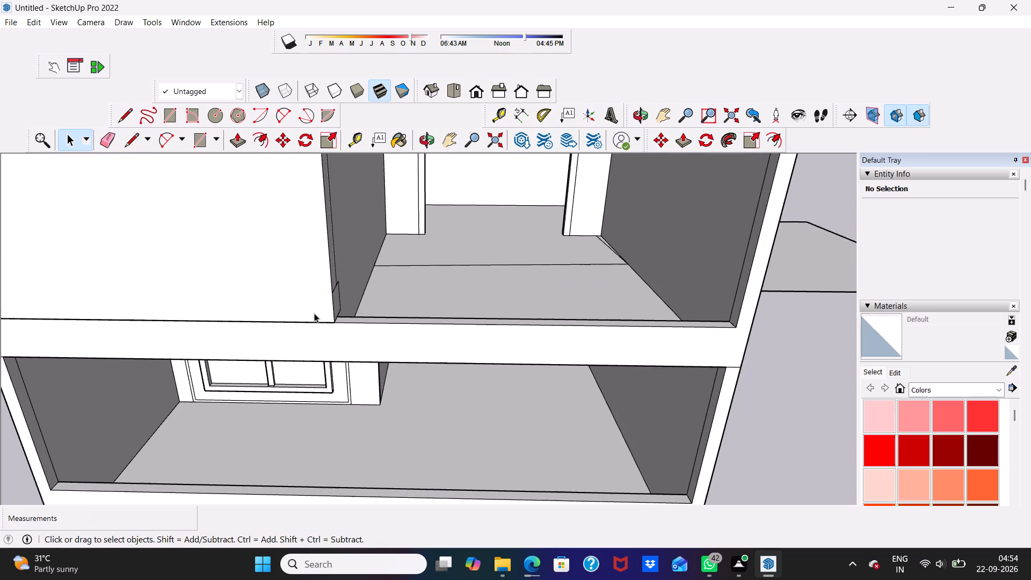
pyautogui.moveTo(314, 313); pyautogui.dragTo(209, 320, button='middle')
pyautogui.scroll(3, 209, 320)
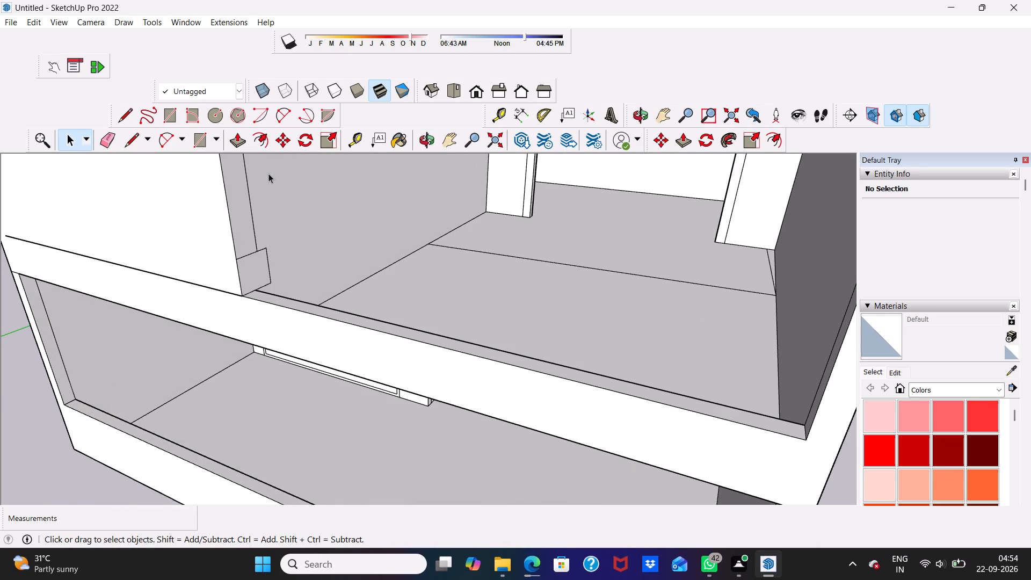
pyautogui.click(100, 139)
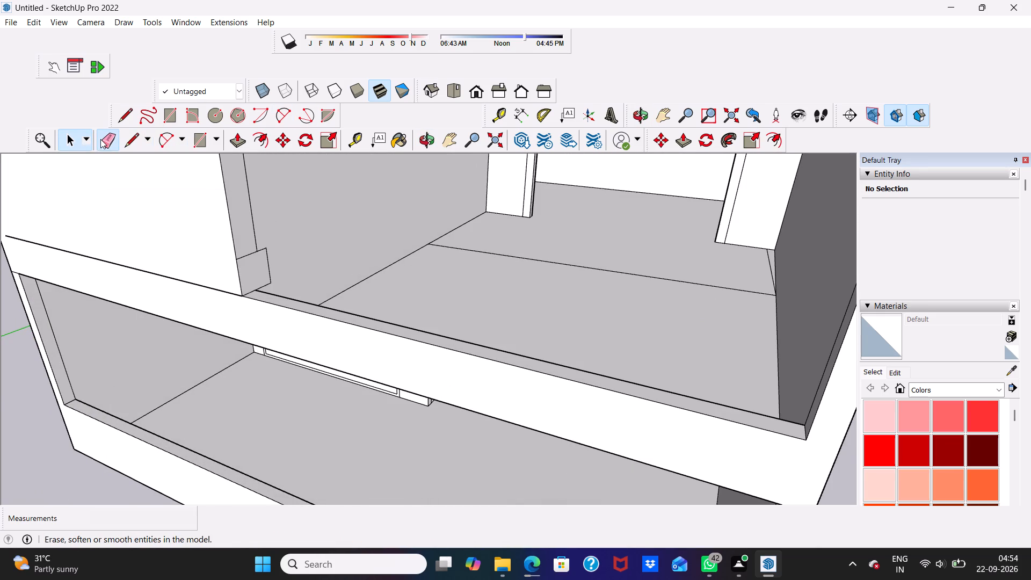
pyautogui.scroll(4, 250, 266)
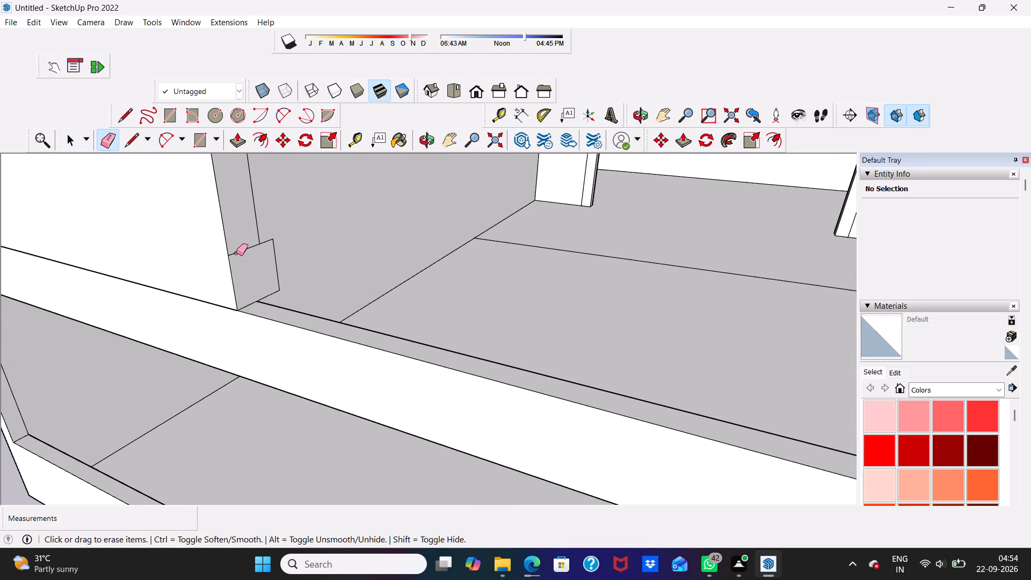
pyautogui.click(236, 253)
pyautogui.click(268, 242)
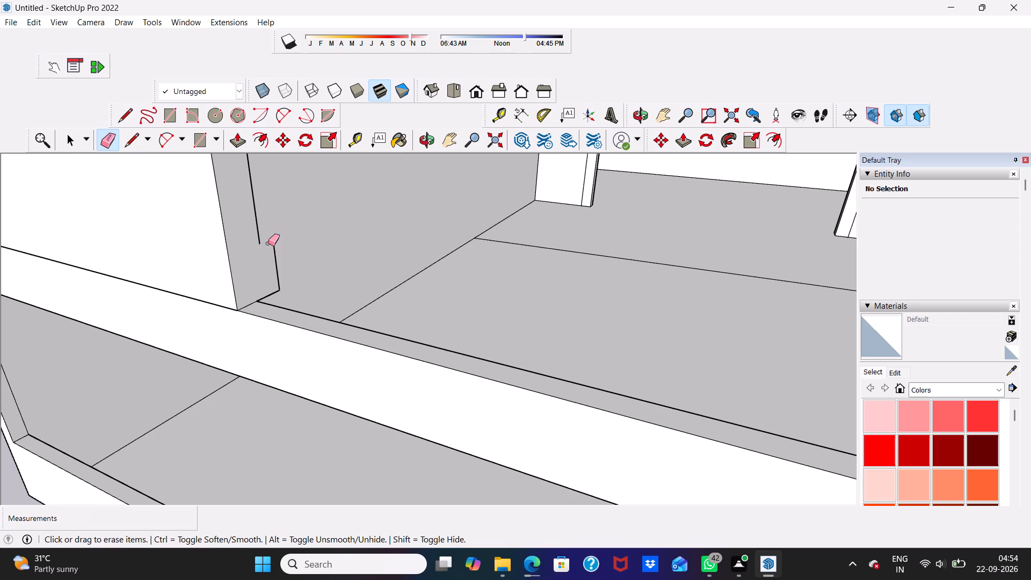
pyautogui.click(273, 253)
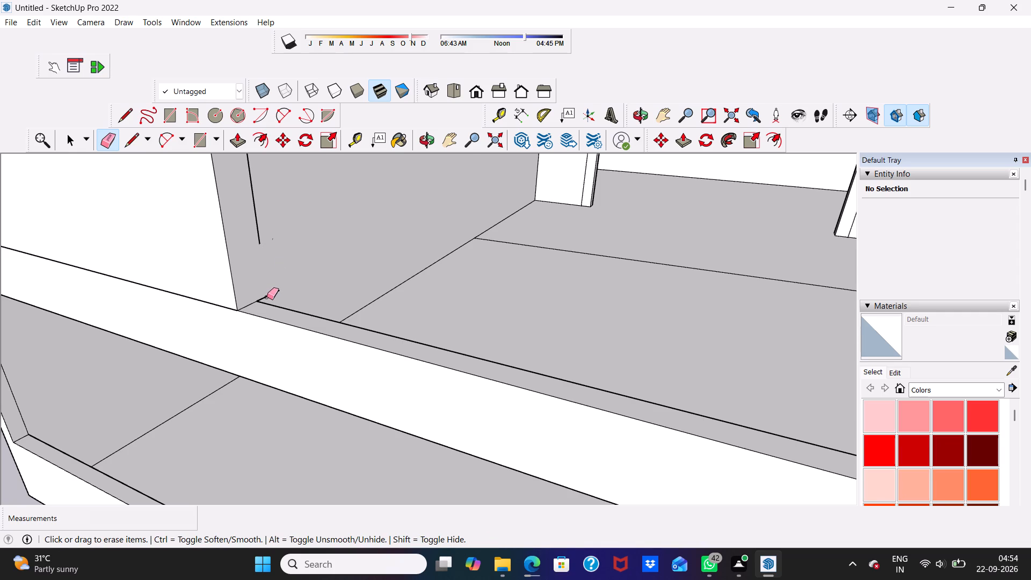
pyautogui.click(267, 297)
pyautogui.scroll(-1, 210, 345)
pyautogui.moveTo(209, 346); pyautogui.dragTo(221, 433, button='middle')
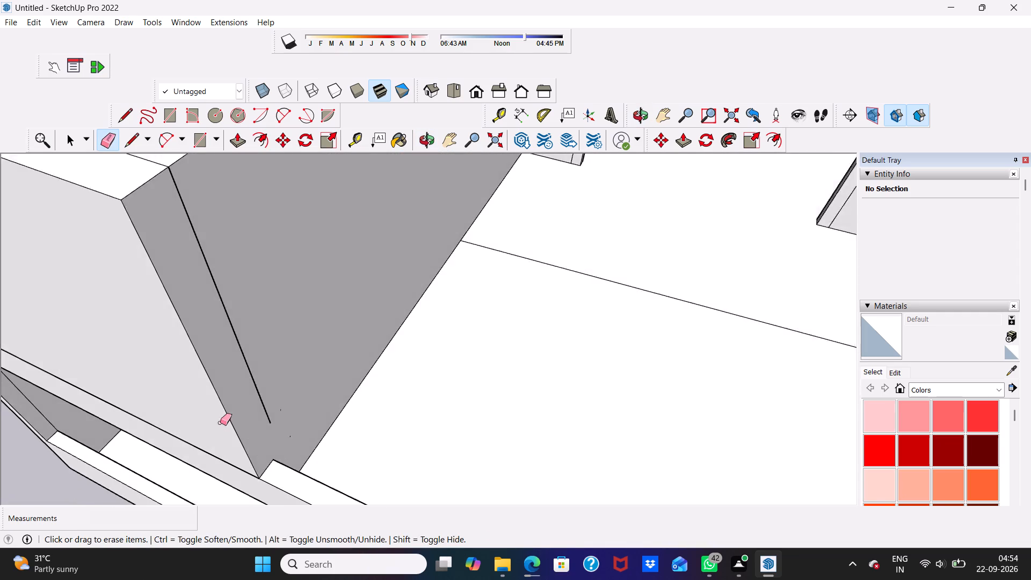
pyautogui.scroll(1, 238, 374)
pyautogui.click(235, 328)
# Erase the line parallel to the front edge on the upper block's roof and the short stub at its outer end.
pyautogui.scroll(-6, 235, 328)
pyautogui.moveTo(231, 345); pyautogui.dragTo(358, 260, button='middle')
pyautogui.scroll(1, 357, 260)
pyautogui.scroll(-4, 357, 259)
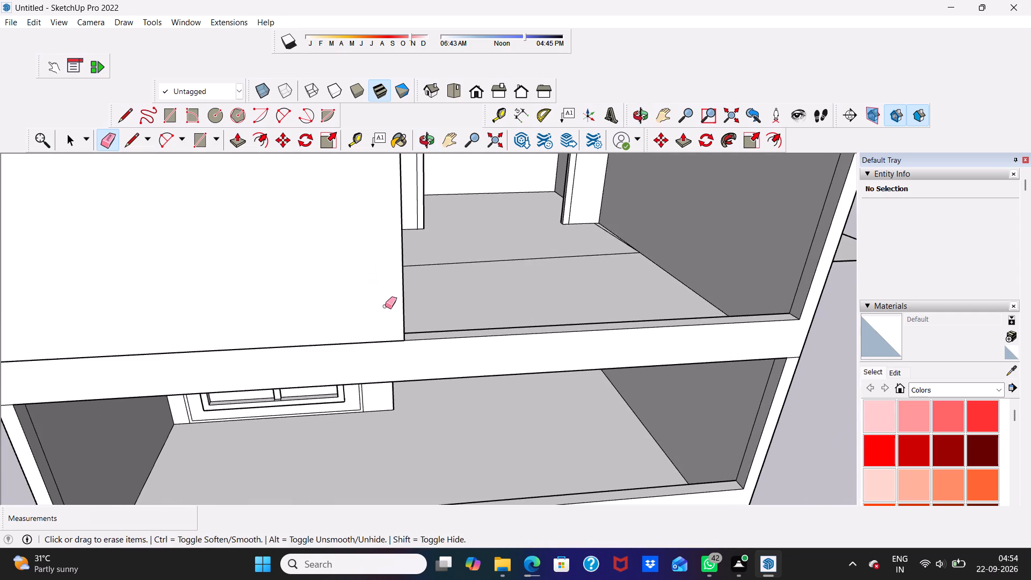
pyautogui.moveTo(385, 306); pyautogui.dragTo(358, 378, button='middle')
pyautogui.scroll(1, 339, 272)
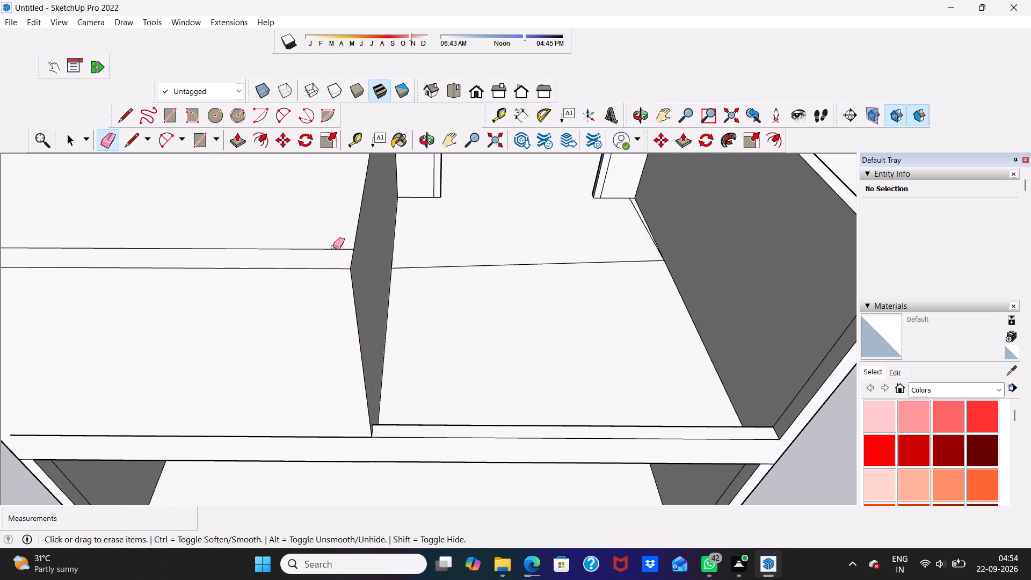
pyautogui.click(326, 251)
pyautogui.click(326, 251)
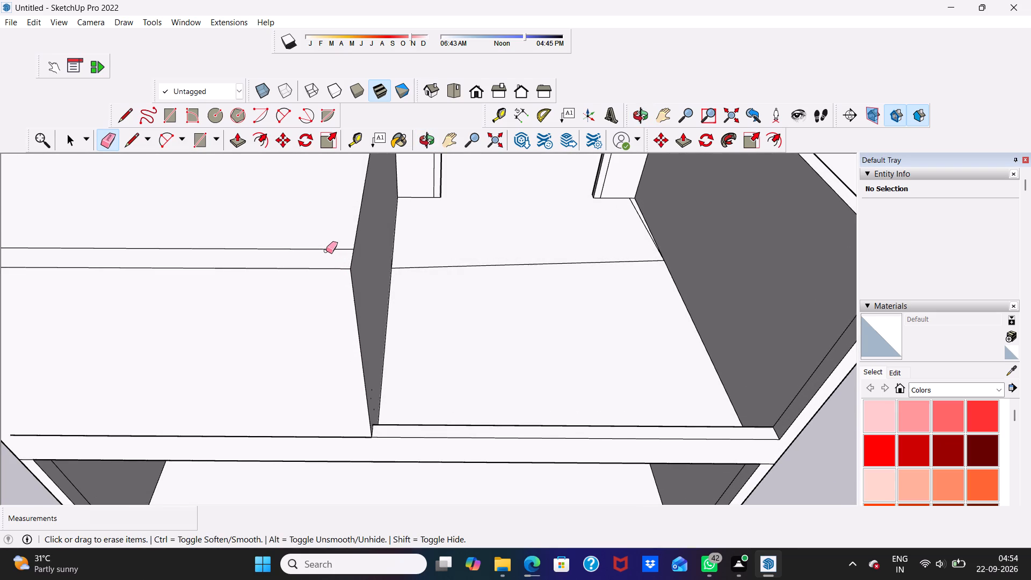
pyautogui.click(326, 251)
pyautogui.scroll(8, 331, 246)
pyautogui.click(338, 252)
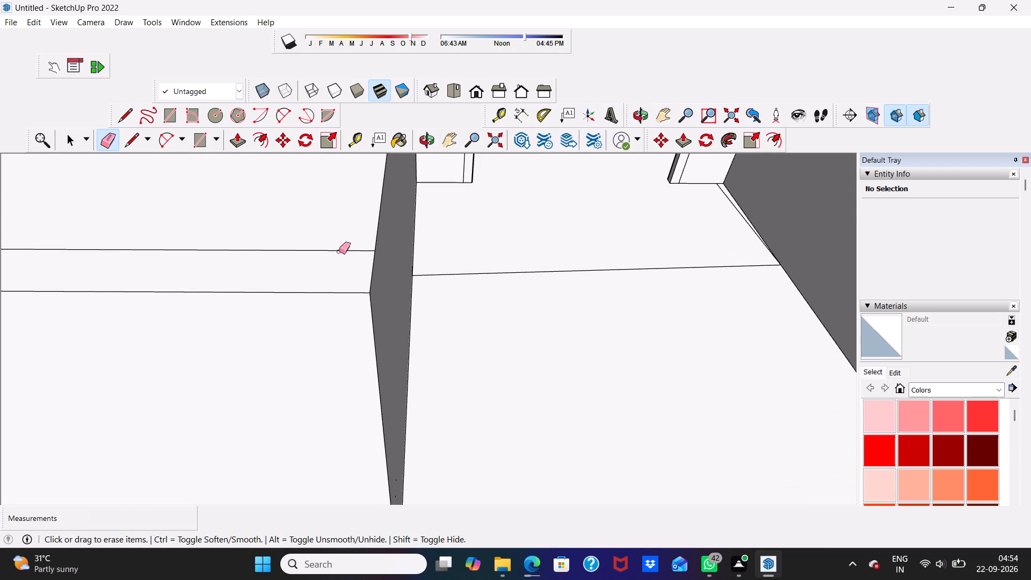
pyautogui.click(340, 250)
pyautogui.scroll(-11, 340, 250)
pyautogui.scroll(1, 471, 284)
pyautogui.scroll(-3, 471, 284)
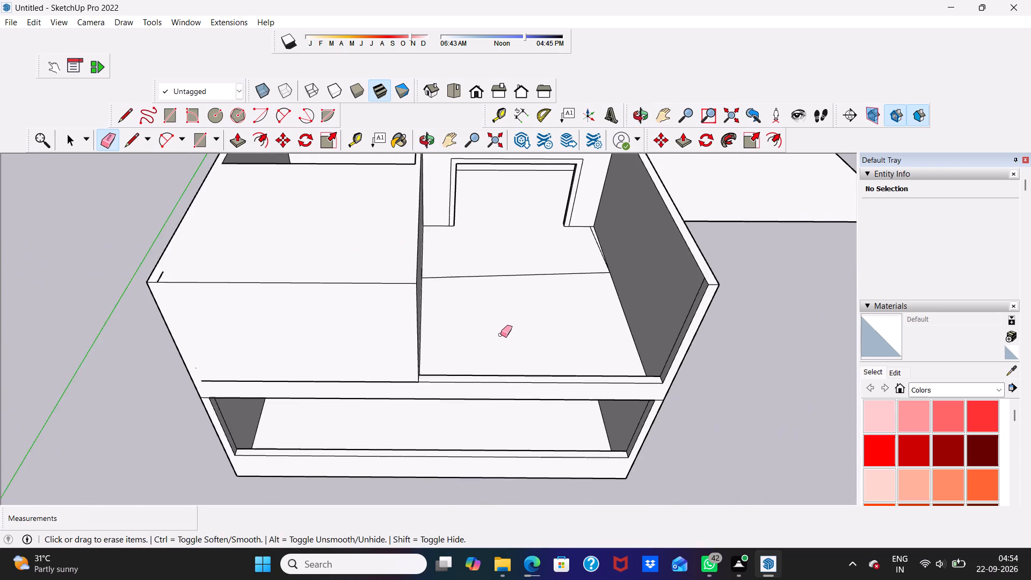
pyautogui.scroll(-5, 500, 335)
pyautogui.scroll(4, 328, 278)
pyautogui.scroll(8, 288, 305)
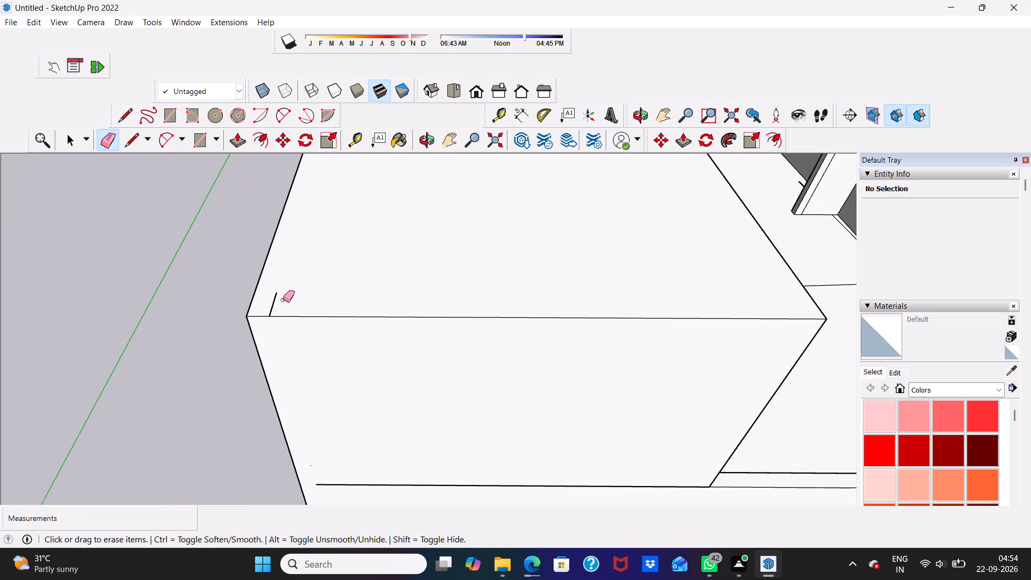
pyautogui.click(276, 297)
pyautogui.scroll(-4, 276, 297)
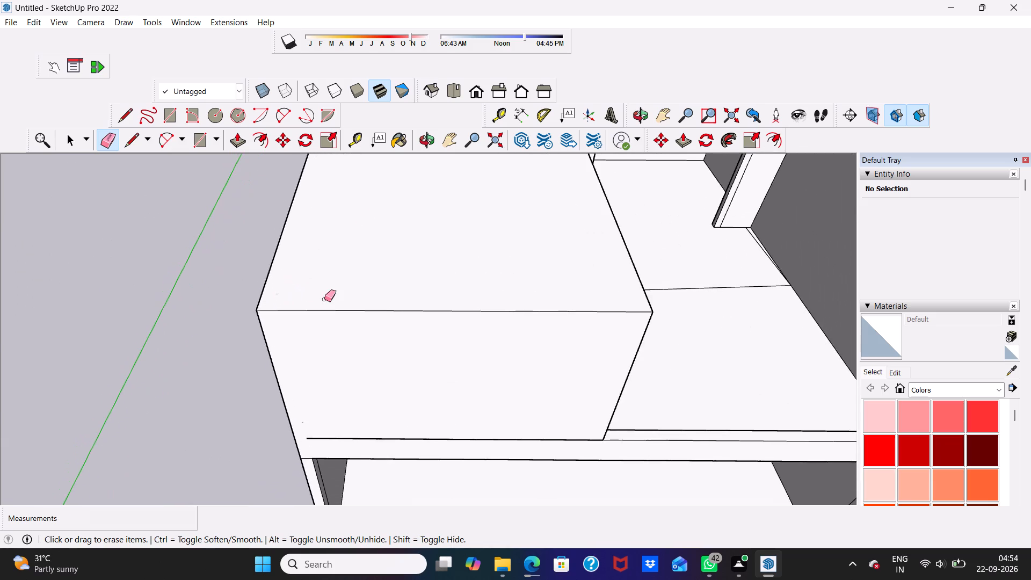
pyautogui.scroll(-2, 324, 299)
pyautogui.moveTo(337, 321); pyautogui.dragTo(340, 334)
pyautogui.press('space')
# Examine the front elevation with both floors, including the cleaned-up upper block.
pyautogui.moveTo(346, 363); pyautogui.dragTo(372, 300, button='middle')
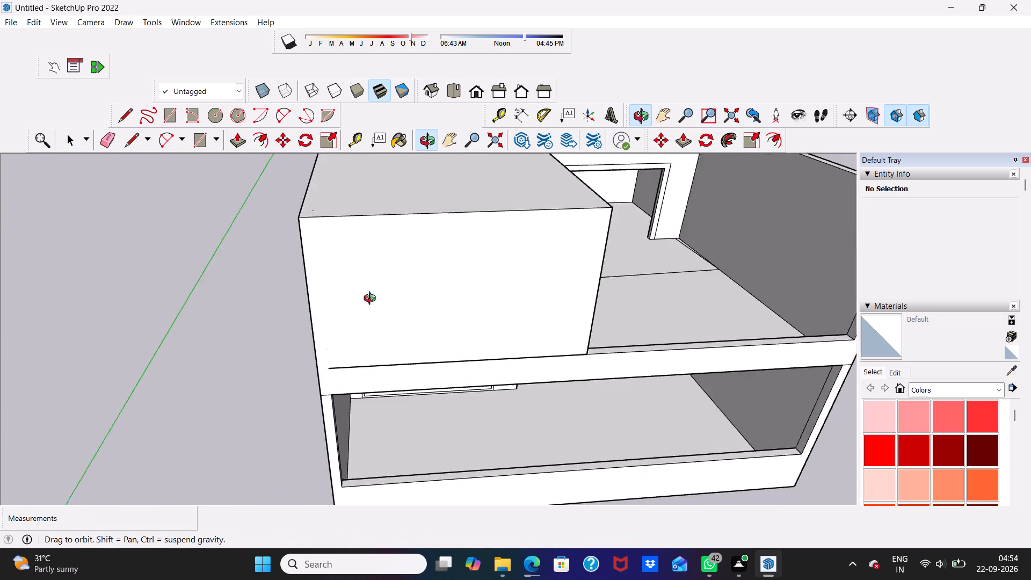
pyautogui.moveTo(372, 300); pyautogui.dragTo(378, 263, button='middle')
pyautogui.scroll(-3, 387, 275)
pyautogui.moveTo(389, 288); pyautogui.dragTo(353, 248, button='middle')
pyautogui.scroll(1, 353, 248)
pyautogui.scroll(-1, 355, 258)
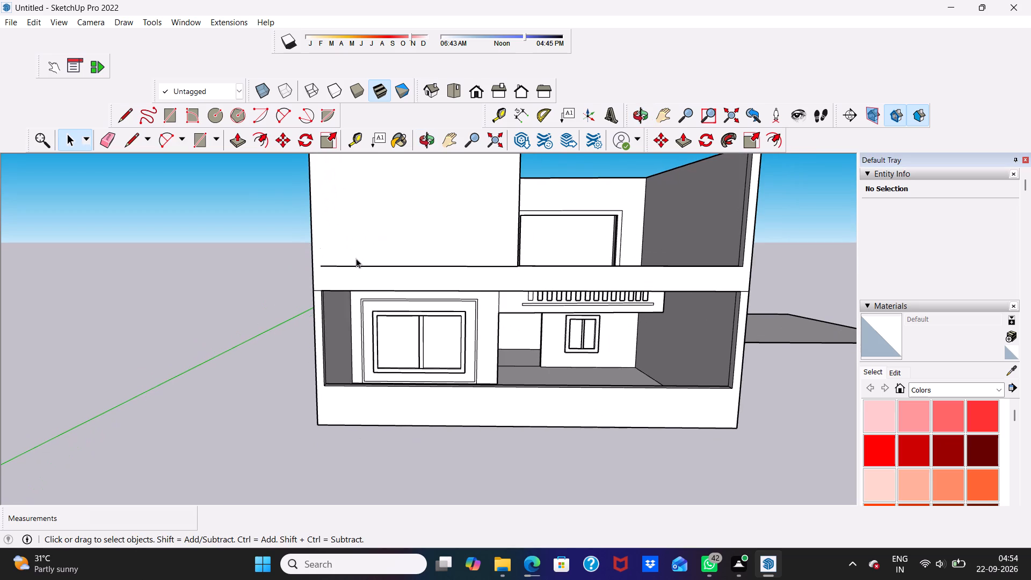
pyautogui.scroll(-1, 353, 304)
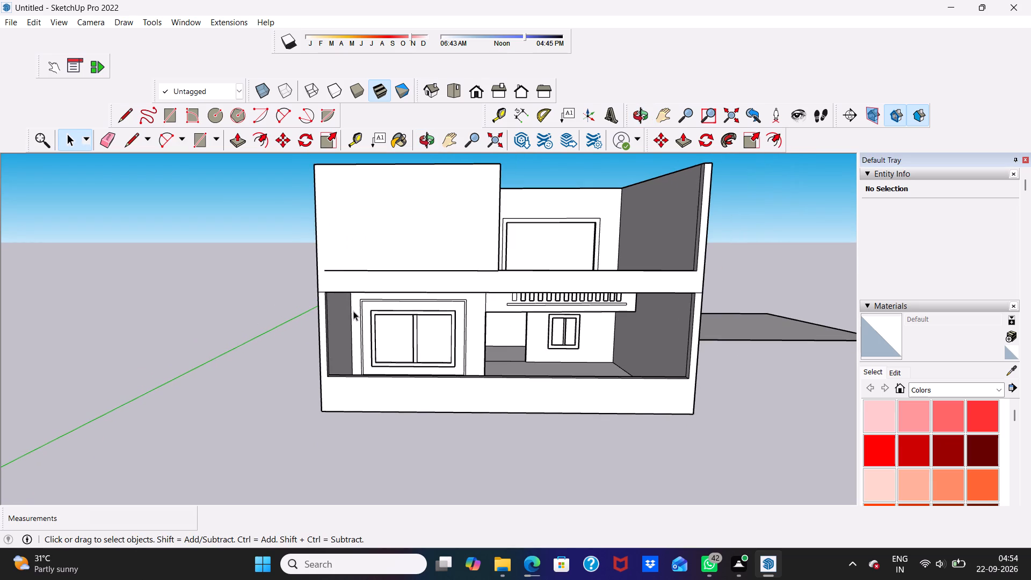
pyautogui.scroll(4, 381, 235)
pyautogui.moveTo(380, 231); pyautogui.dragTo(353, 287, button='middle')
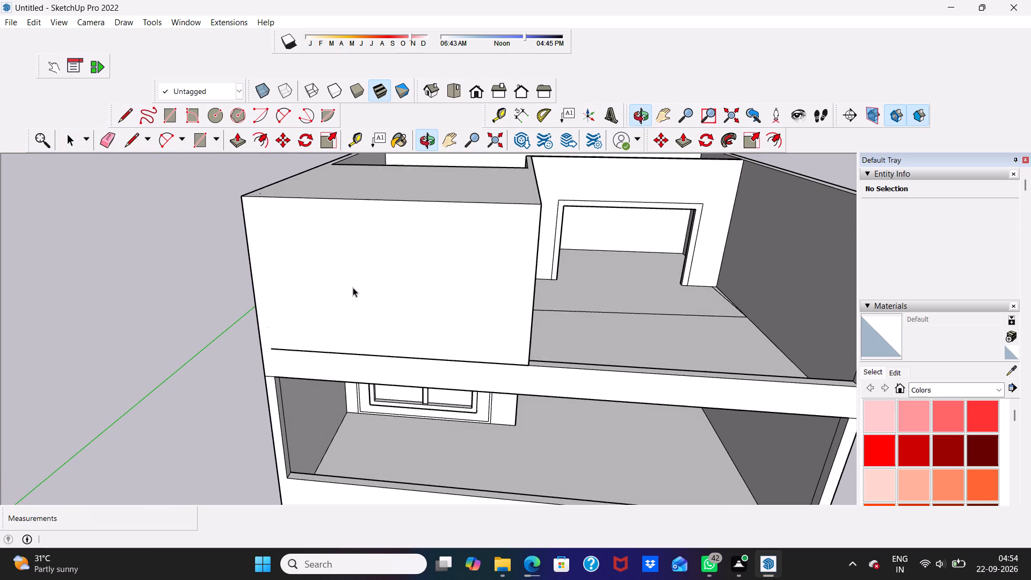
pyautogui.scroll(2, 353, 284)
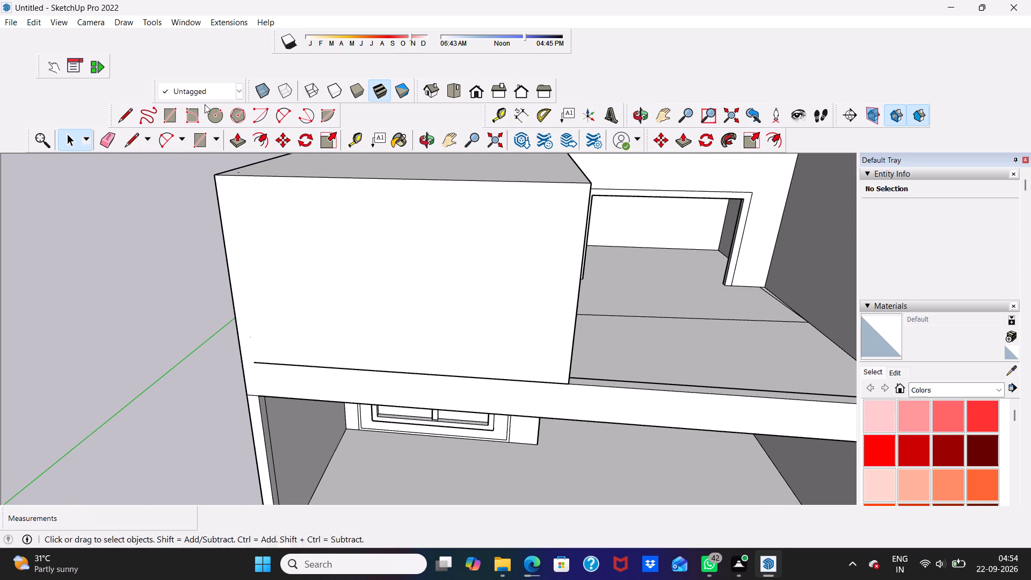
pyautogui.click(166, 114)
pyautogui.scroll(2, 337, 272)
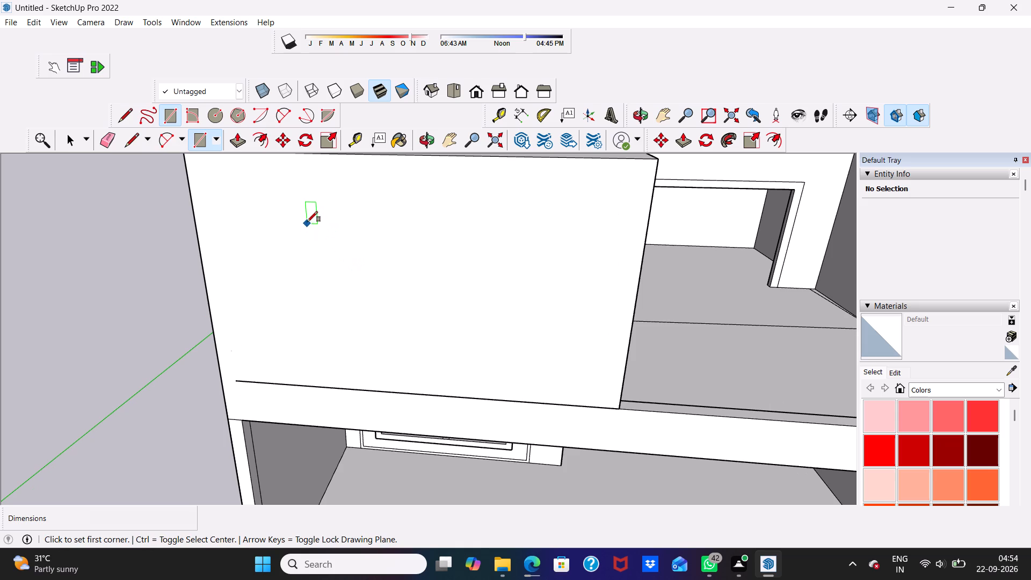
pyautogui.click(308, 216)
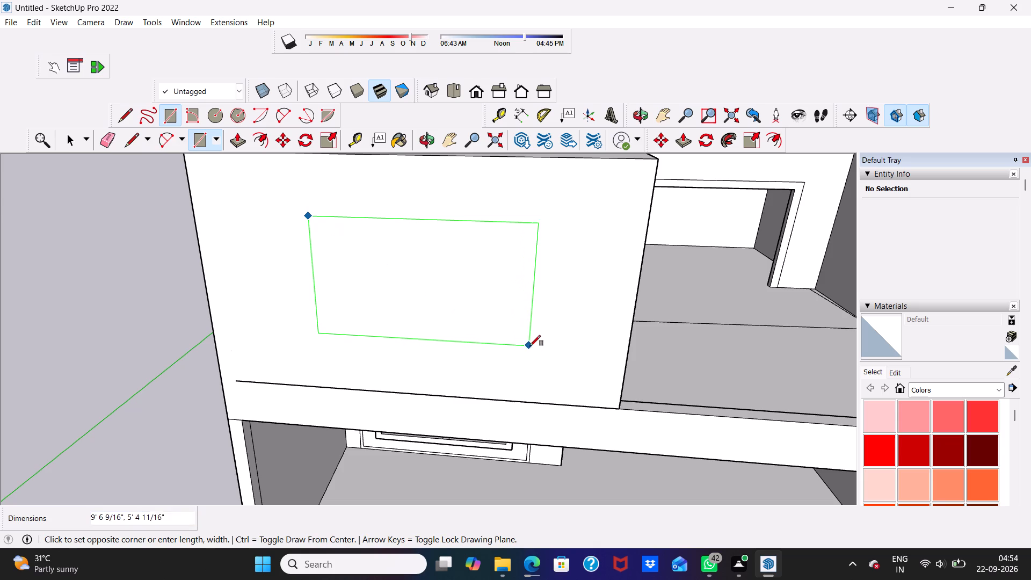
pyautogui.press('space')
# Draw a window rectangle about 7' 8" by 5' 4" on the front face of the upper block.
pyautogui.scroll(-2, 524, 349)
pyautogui.moveTo(521, 347); pyautogui.dragTo(593, 334, button='middle')
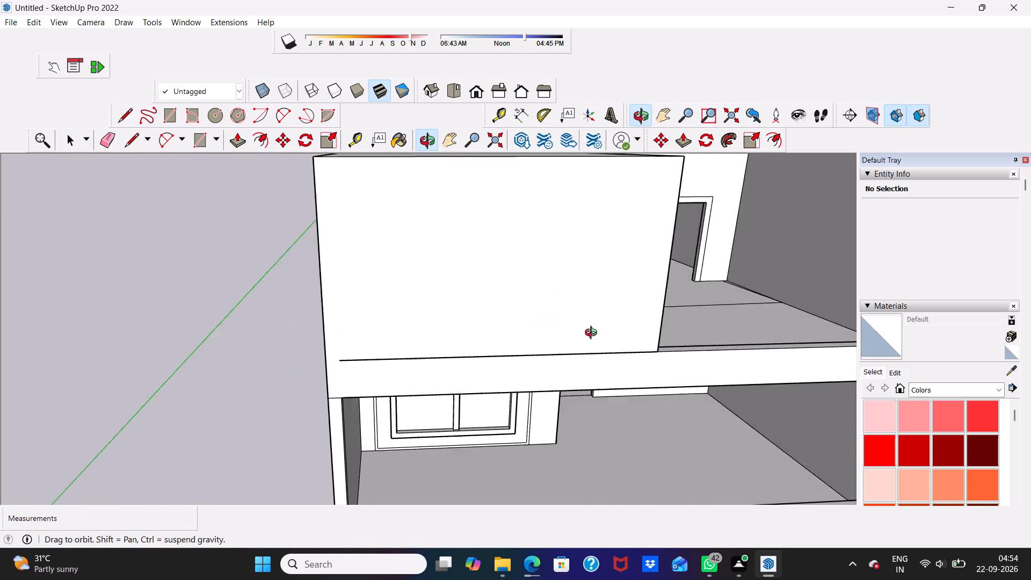
pyautogui.moveTo(593, 334); pyautogui.dragTo(620, 341, button='middle')
pyautogui.moveTo(593, 317); pyautogui.dragTo(552, 269, button='middle')
pyautogui.moveTo(534, 289); pyautogui.dragTo(521, 318, button='middle')
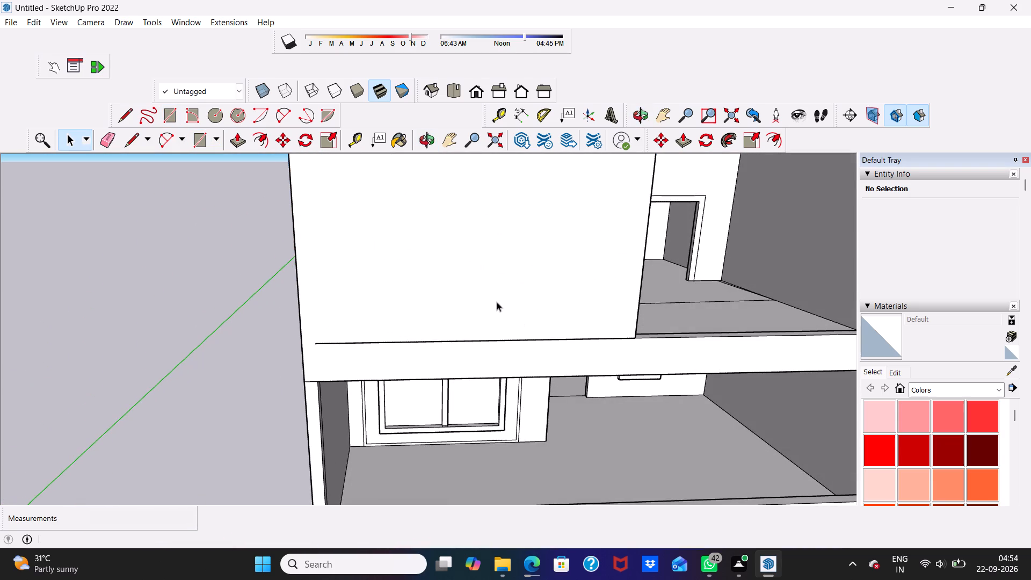
pyautogui.moveTo(159, 113); pyautogui.dragTo(166, 116)
pyautogui.scroll(1, 420, 222)
pyautogui.click(418, 201)
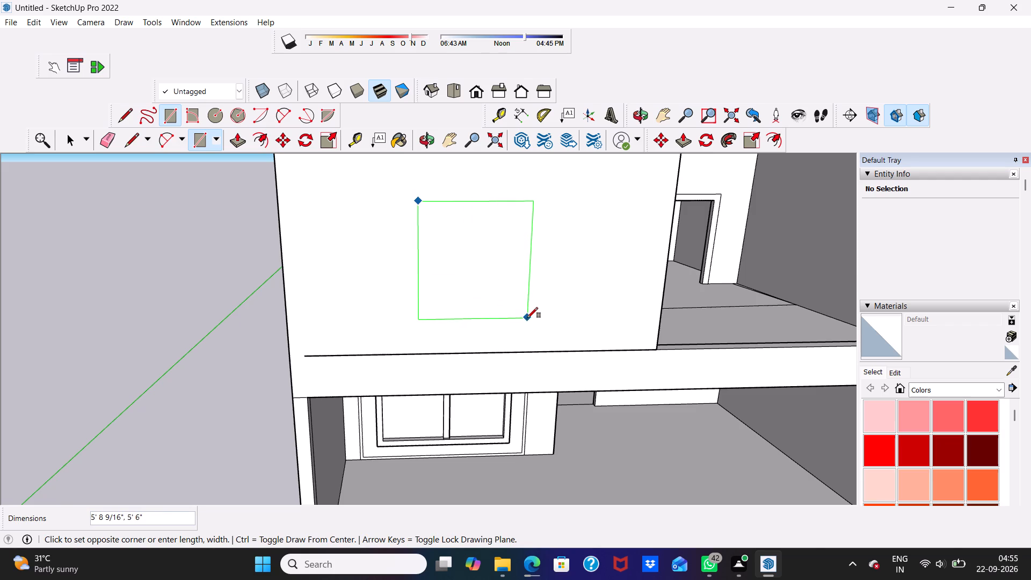
pyautogui.click(571, 309)
pyautogui.press('space')
# Examine the upper block's front face and its window outline against the whole house, from the front and above.
pyautogui.scroll(3, 505, 276)
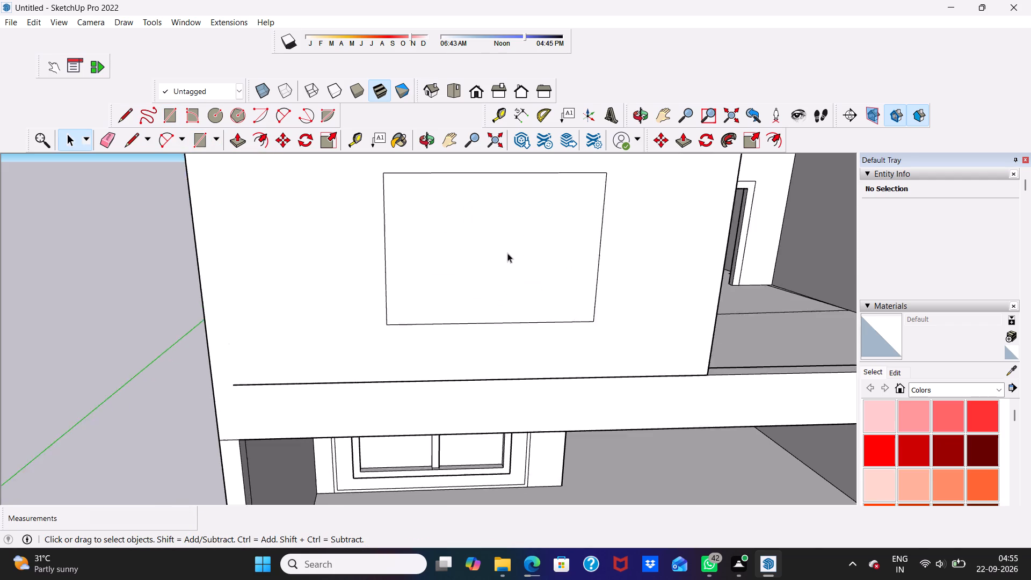
pyautogui.scroll(-9, 507, 250)
pyautogui.moveTo(508, 270); pyautogui.dragTo(459, 287, button='middle')
pyautogui.scroll(3, 458, 284)
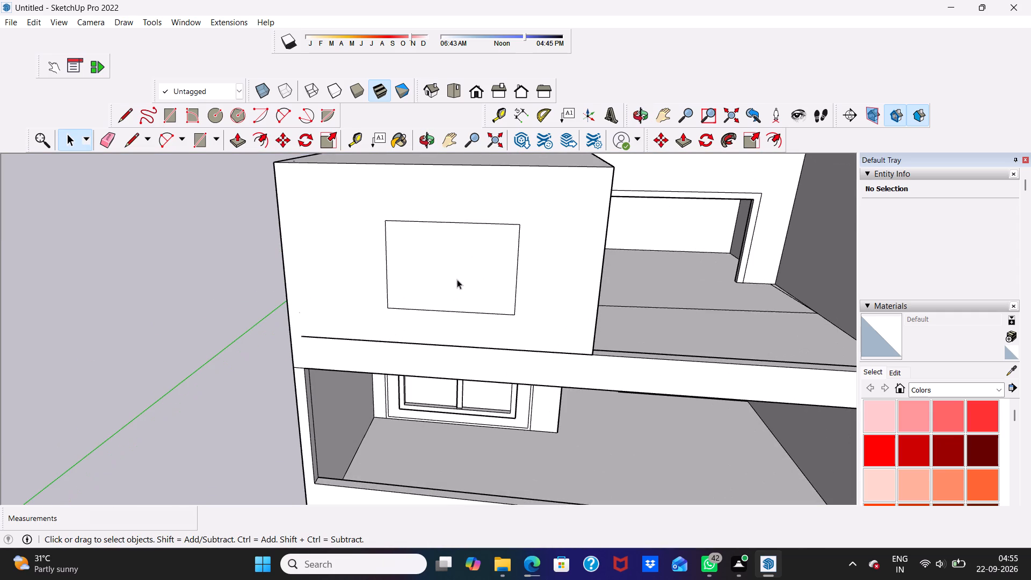
pyautogui.click(457, 279)
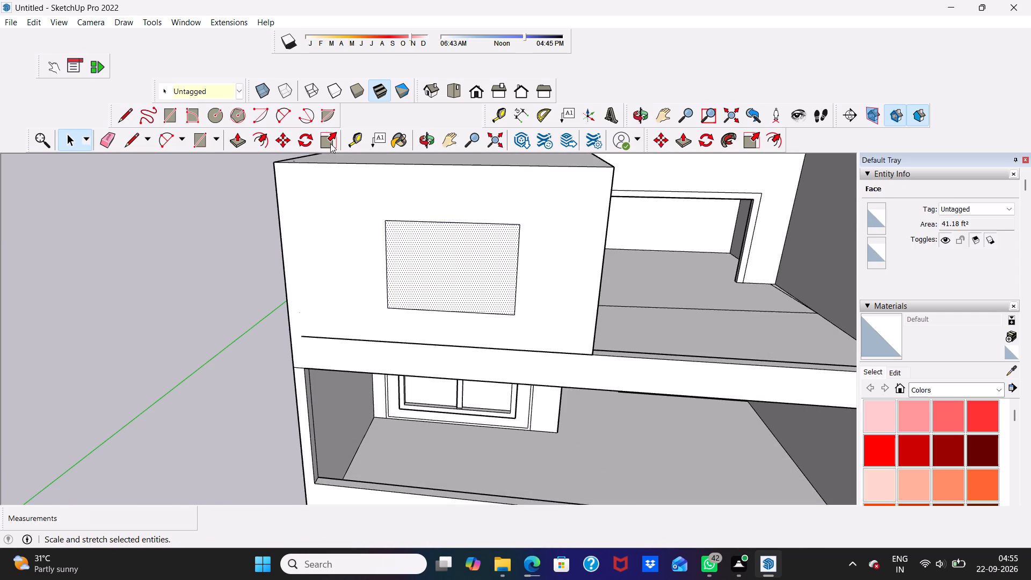
pyautogui.scroll(-3, 327, 151)
pyautogui.scroll(-3, 344, 218)
pyautogui.moveTo(348, 225); pyautogui.dragTo(367, 207, button='middle')
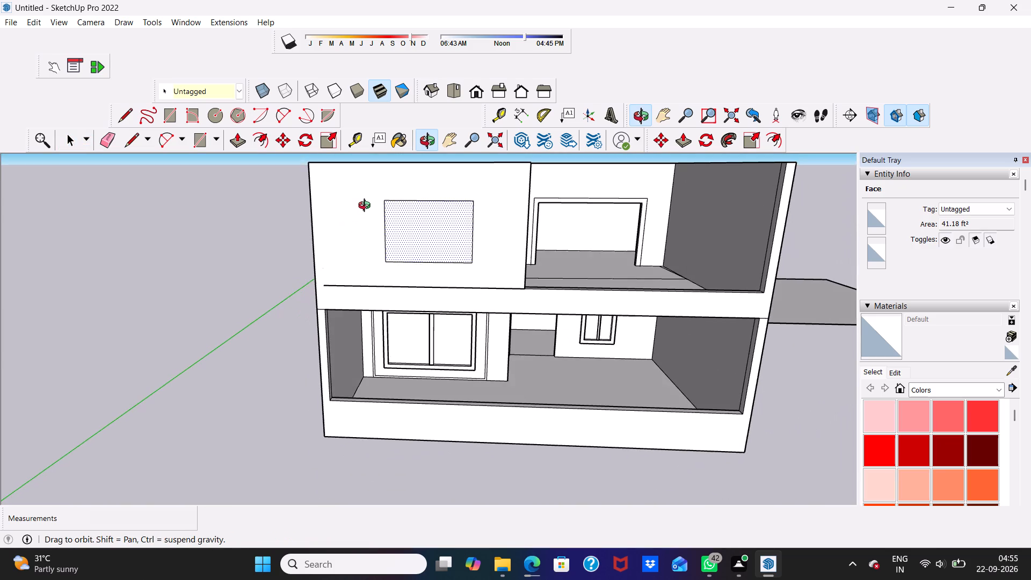
pyautogui.moveTo(367, 207); pyautogui.dragTo(362, 198, button='middle')
pyautogui.scroll(2, 362, 198)
pyautogui.scroll(-2, 366, 193)
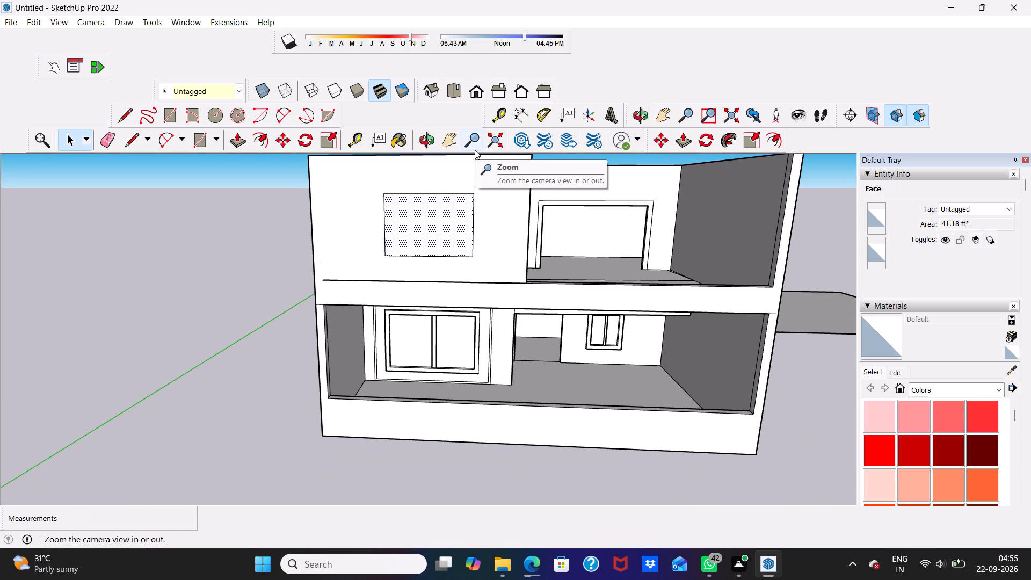
pyautogui.scroll(-3, 475, 150)
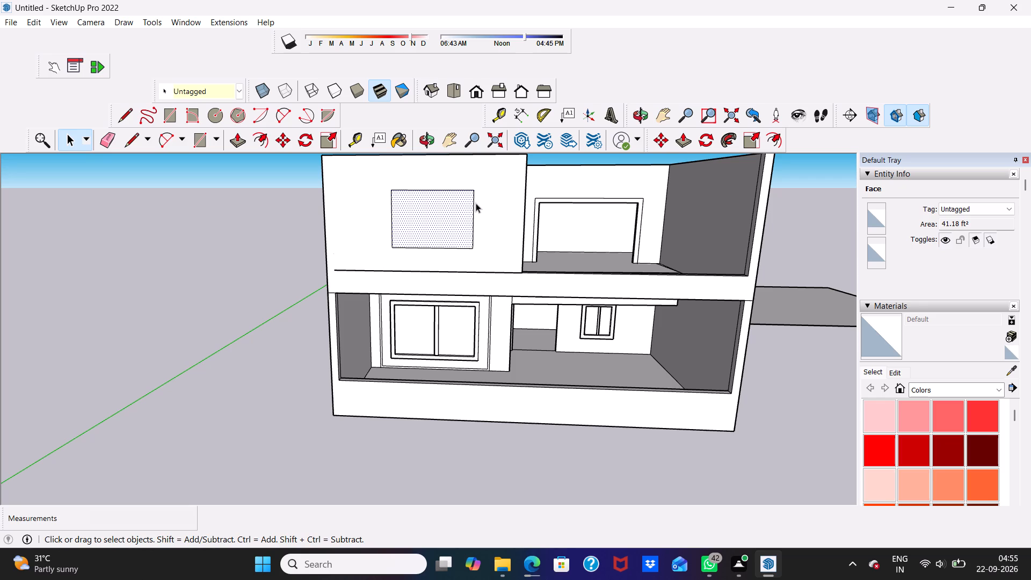
pyautogui.scroll(-2, 476, 202)
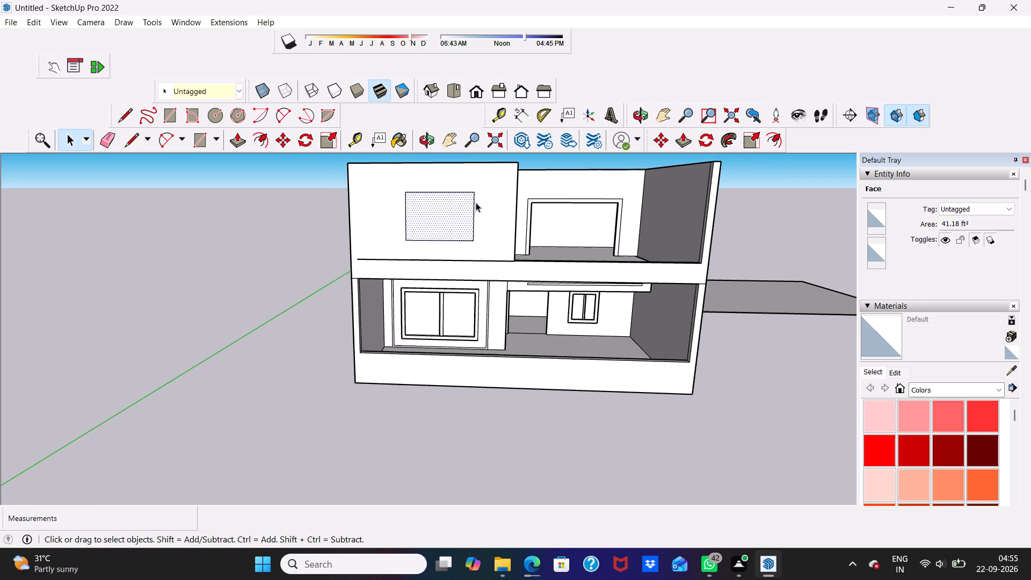
pyautogui.scroll(-1, 476, 202)
pyautogui.moveTo(476, 202); pyautogui.dragTo(449, 235, button='middle')
pyautogui.scroll(2, 449, 235)
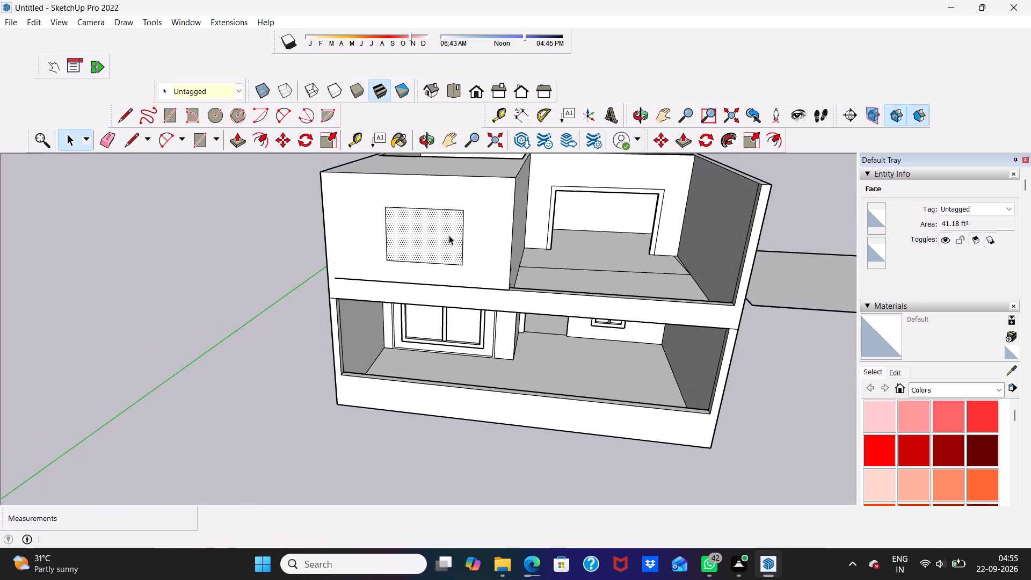
pyautogui.moveTo(449, 235); pyautogui.dragTo(455, 211, button='middle')
pyautogui.click(481, 194)
pyautogui.scroll(-4, 481, 194)
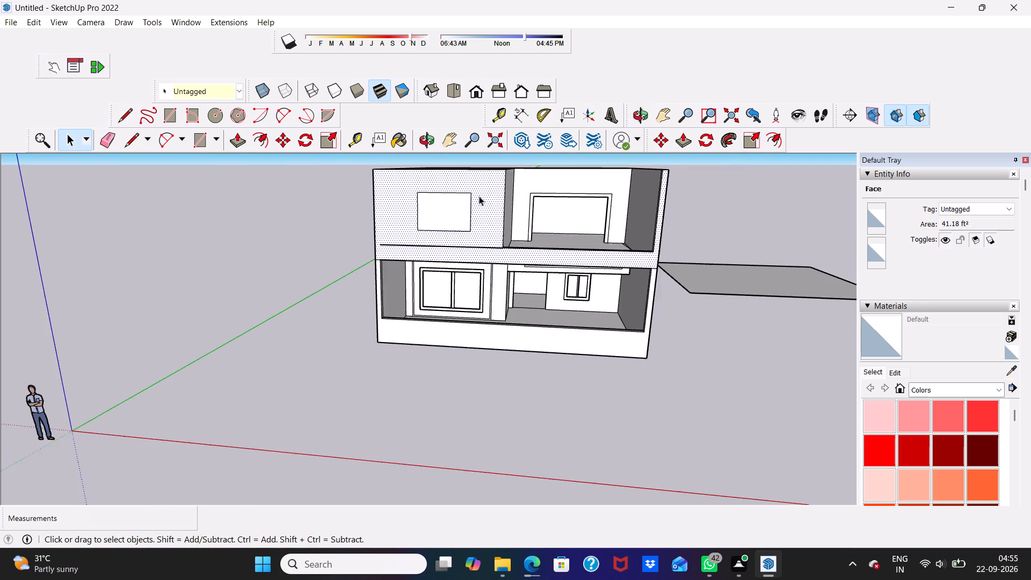
pyautogui.scroll(-2, 466, 191)
pyautogui.moveTo(466, 190); pyautogui.dragTo(415, 333, button='middle')
pyautogui.scroll(-1, 468, 219)
# Draw a line about 18' 11" long across the upper block's roof, just behind and parallel to its front edge.
pyautogui.scroll(3, 412, 250)
pyautogui.scroll(2, 353, 222)
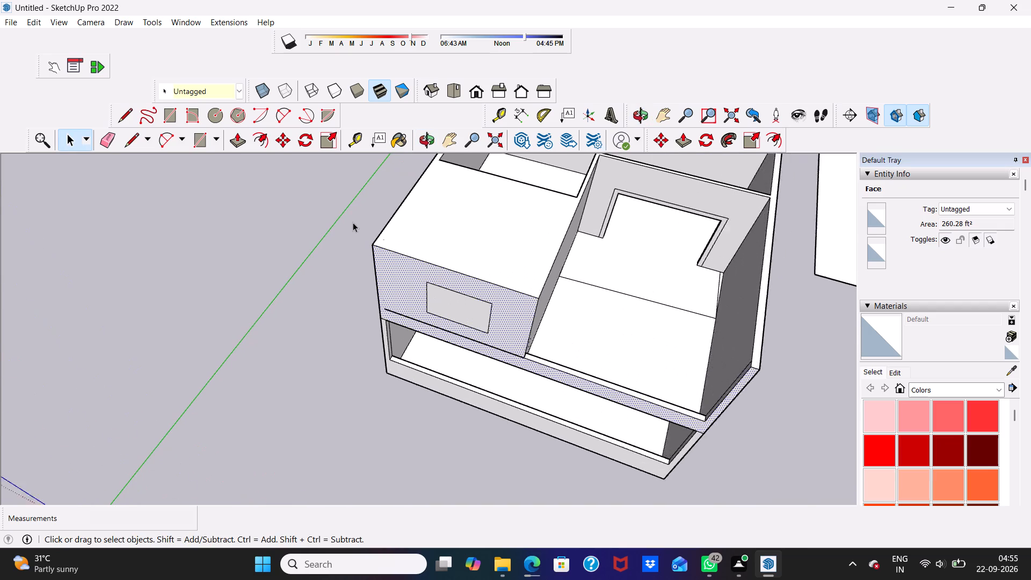
pyautogui.scroll(1, 353, 222)
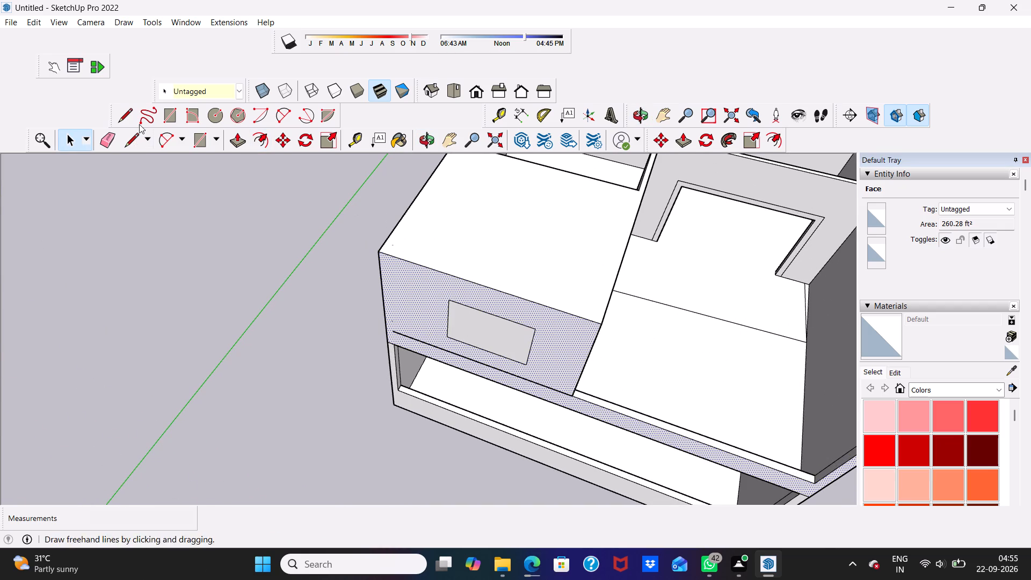
pyautogui.click(129, 140)
pyautogui.scroll(2, 374, 235)
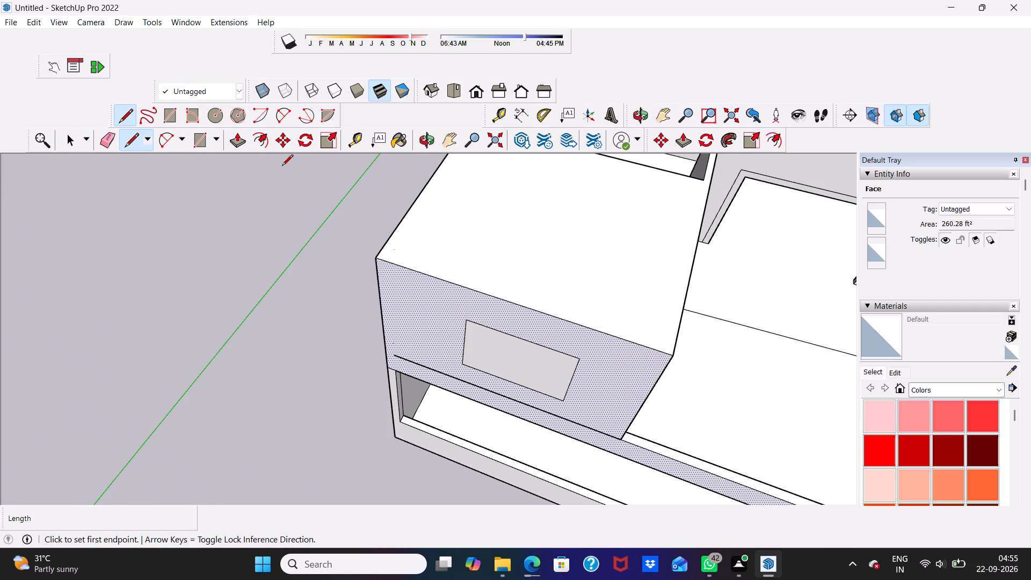
pyautogui.click(384, 244)
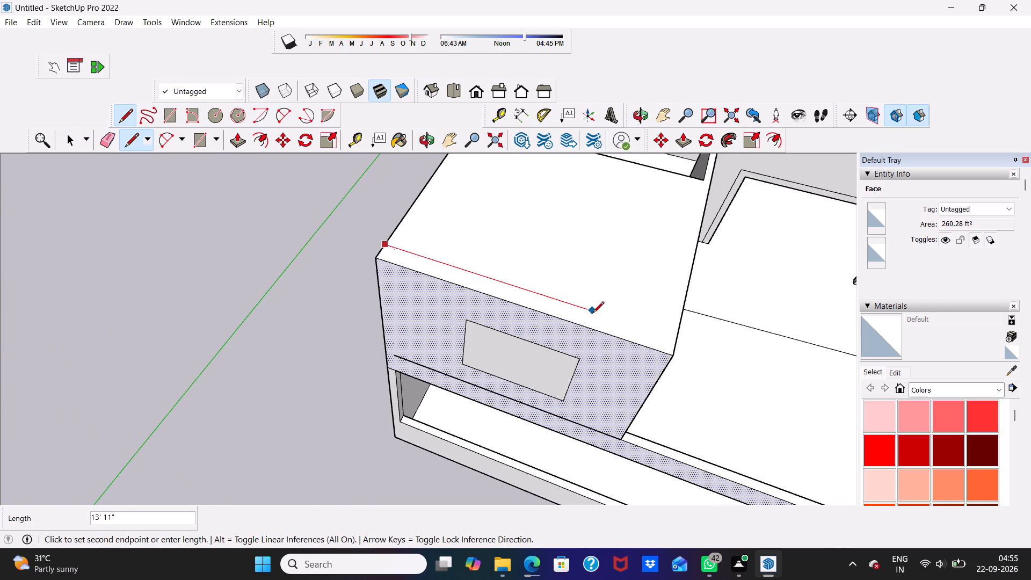
pyautogui.click(680, 342)
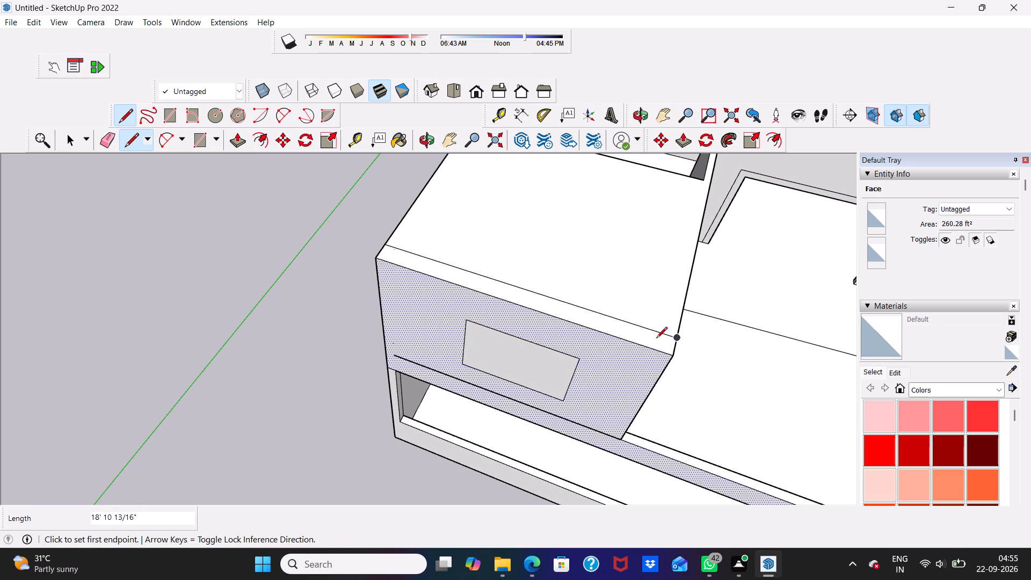
pyautogui.press('space')
# Push/Pull the narrow strip along the roof's front edge up about 12' to extend the front wall above the upper block.
pyautogui.click(571, 313)
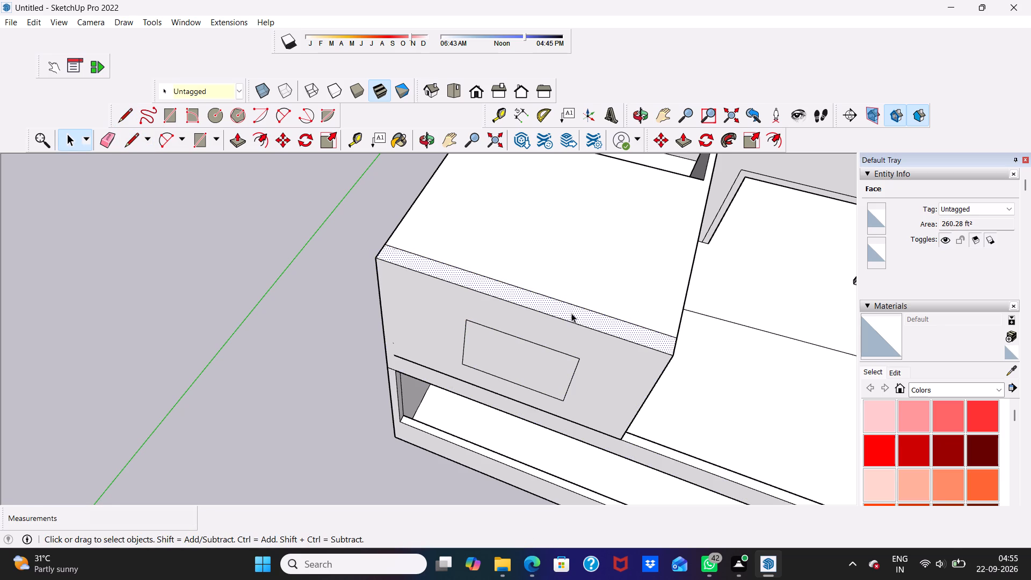
pyautogui.click(237, 139)
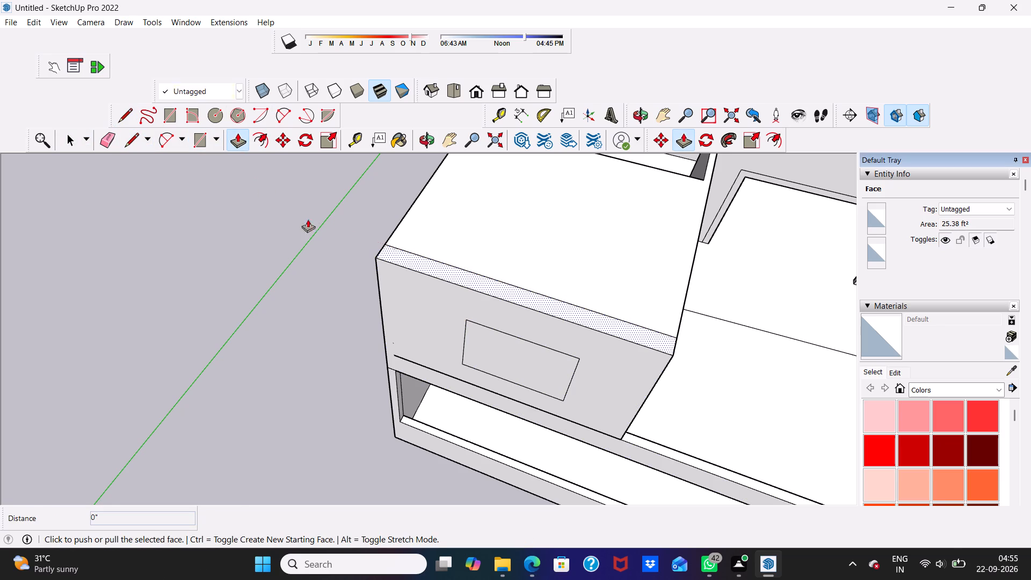
pyautogui.click(419, 257)
pyautogui.scroll(-2, 411, 242)
pyautogui.scroll(-2, 451, 202)
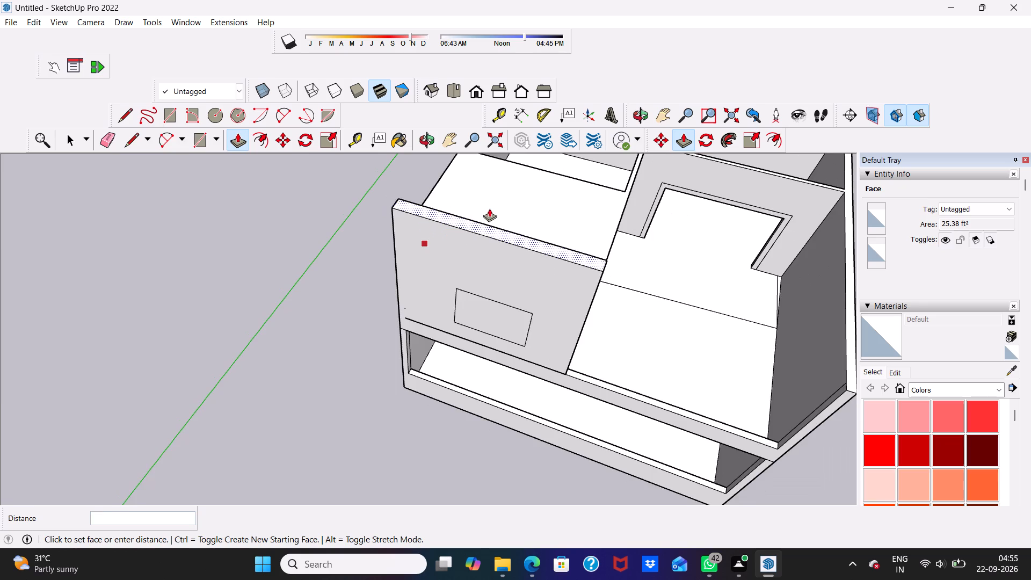
pyautogui.scroll(-3, 489, 208)
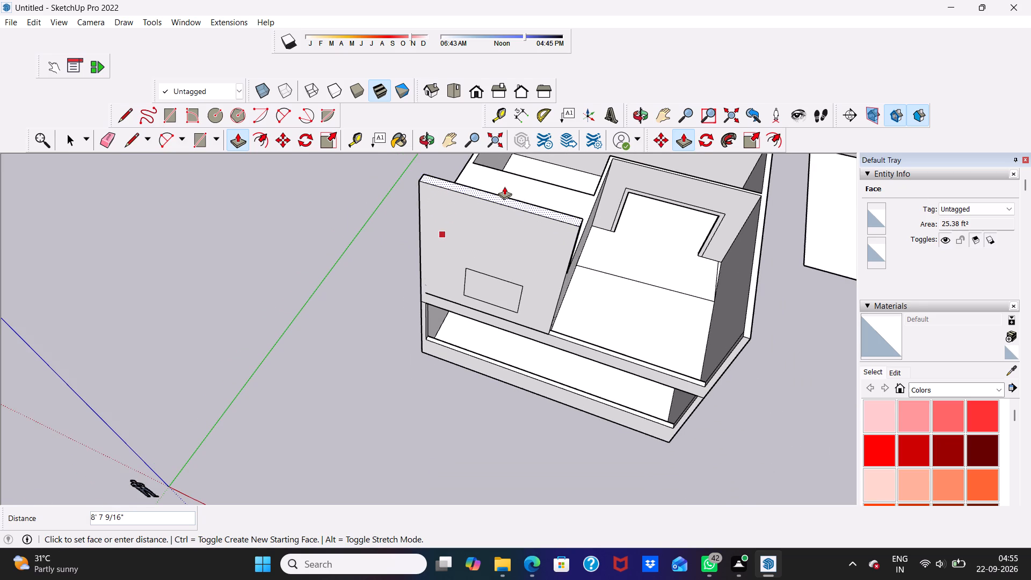
pyautogui.scroll(1, 504, 186)
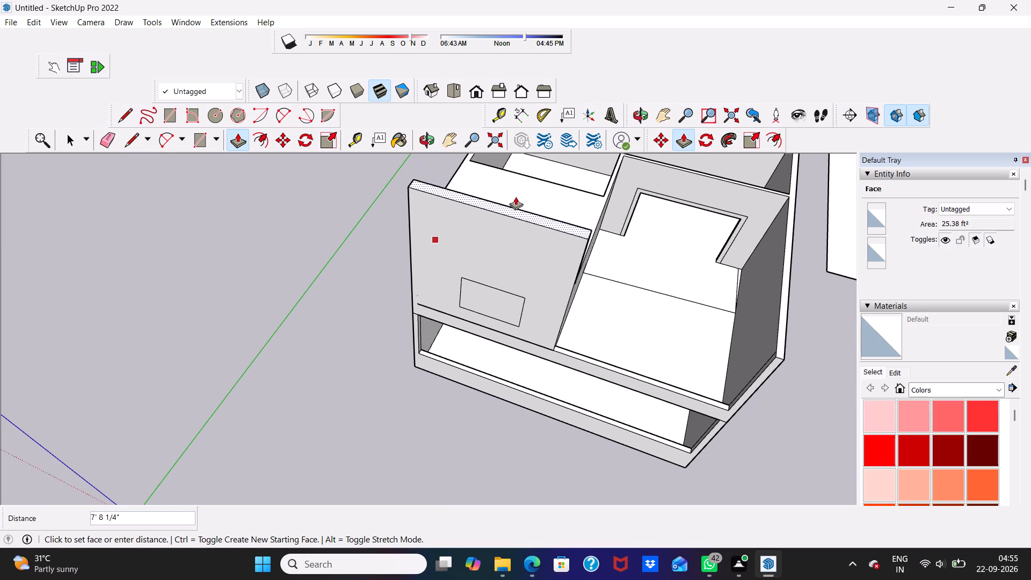
pyautogui.scroll(-10, 516, 164)
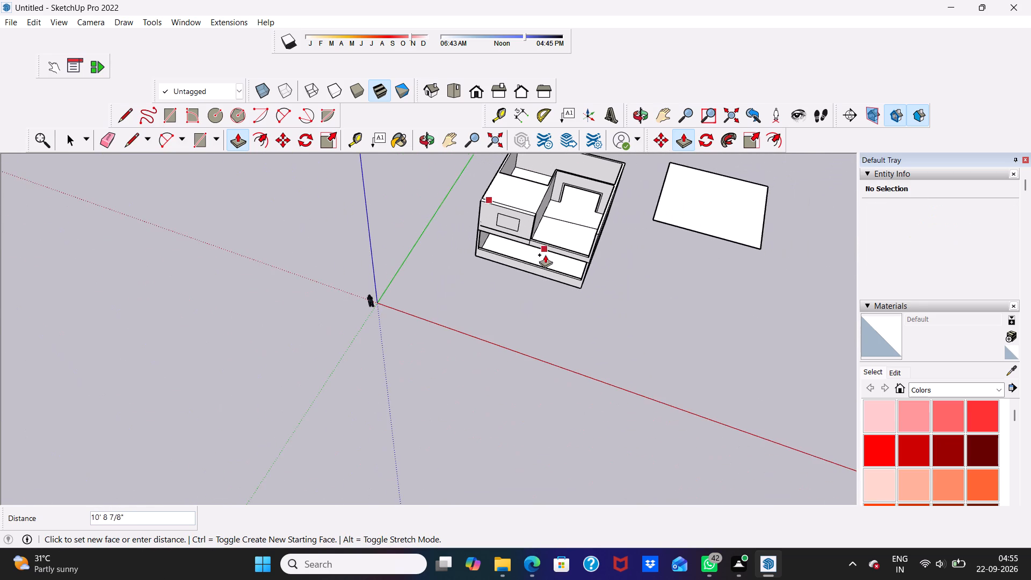
pyautogui.scroll(-1, 544, 237)
pyautogui.moveTo(543, 234); pyautogui.dragTo(630, 121, button='middle')
pyautogui.scroll(4, 520, 154)
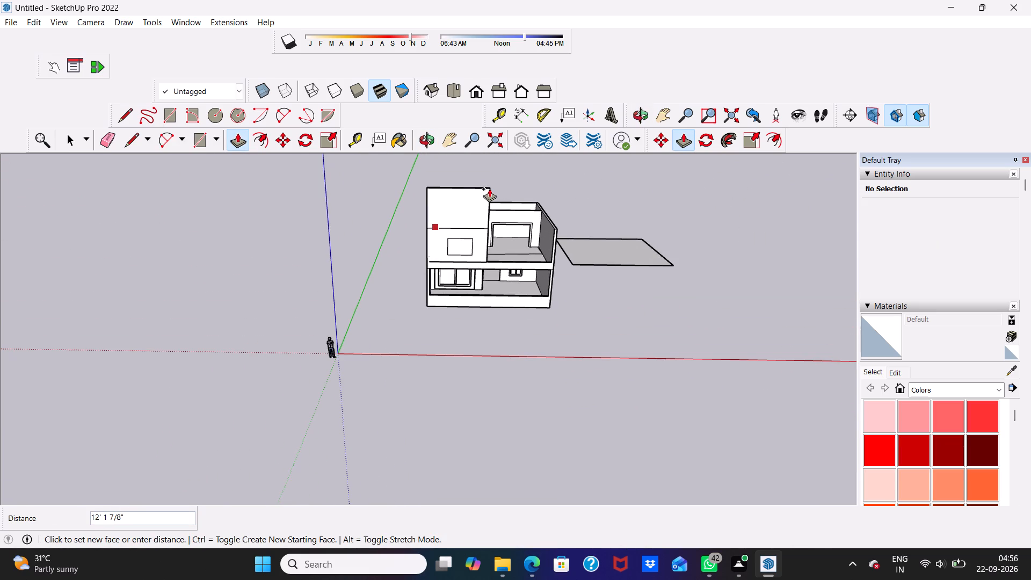
pyautogui.scroll(1, 489, 189)
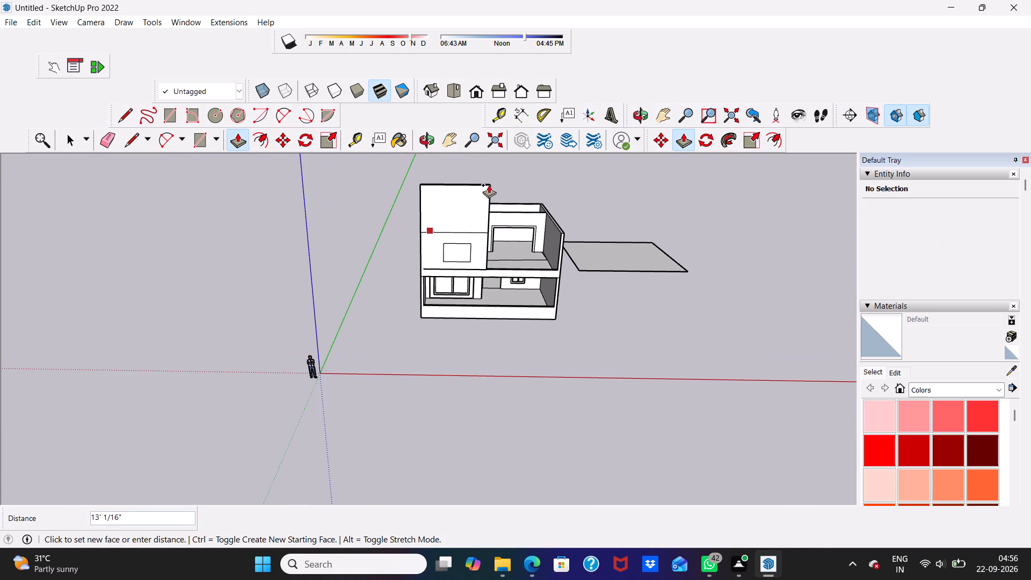
pyautogui.click(484, 189)
pyautogui.moveTo(474, 190); pyautogui.dragTo(411, 298, button='middle')
pyautogui.scroll(3, 395, 310)
pyautogui.moveTo(440, 239); pyautogui.dragTo(511, 144, button='middle')
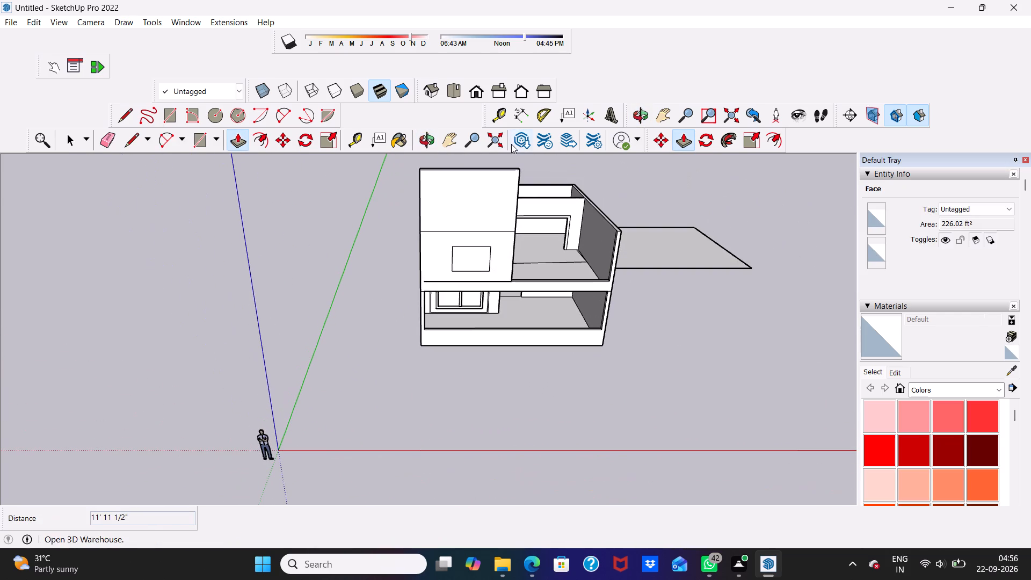
pyautogui.press('space')
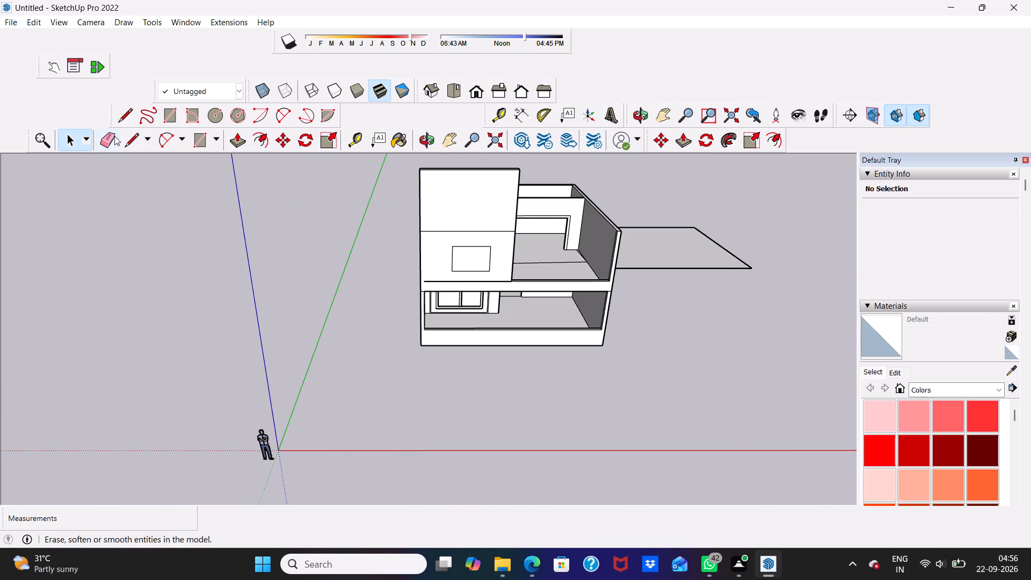
# Erase the horizontal seam line between the upper block's front face and the raised wall extension.
pyautogui.click(111, 136)
pyautogui.scroll(4, 469, 227)
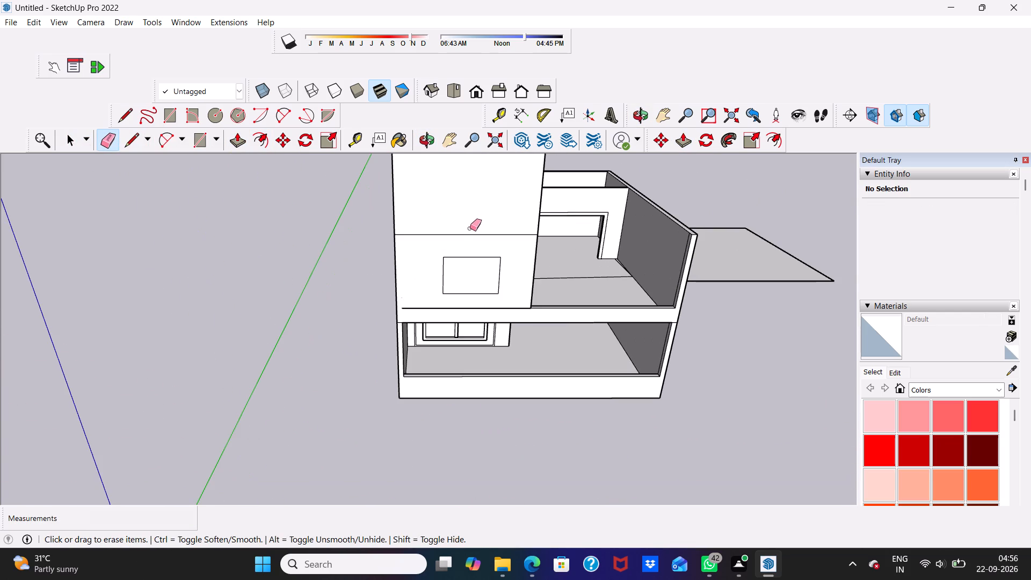
pyautogui.click(466, 236)
pyautogui.scroll(-2, 466, 236)
pyautogui.scroll(1, 466, 236)
pyautogui.scroll(-2, 466, 236)
pyautogui.moveTo(470, 244); pyautogui.dragTo(449, 226, button='middle')
pyautogui.press('space')
# Examine the front elevation with the raised front wall, the window outline and both floors.
pyautogui.scroll(5, 452, 234)
pyautogui.scroll(1, 386, 248)
pyautogui.scroll(-1, 386, 248)
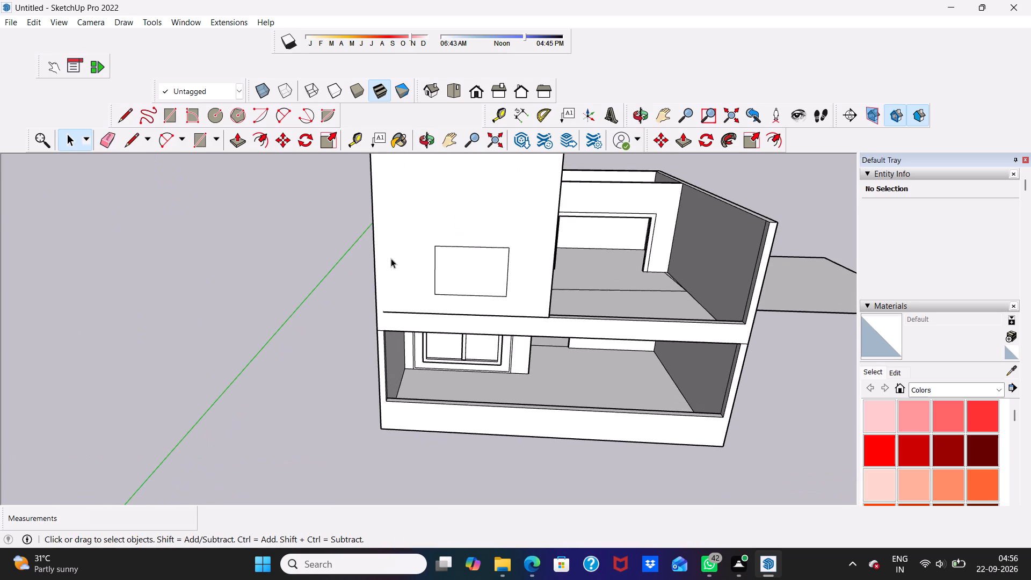
pyautogui.scroll(-1, 285, 176)
pyautogui.moveTo(286, 176); pyautogui.dragTo(286, 176, button='middle')
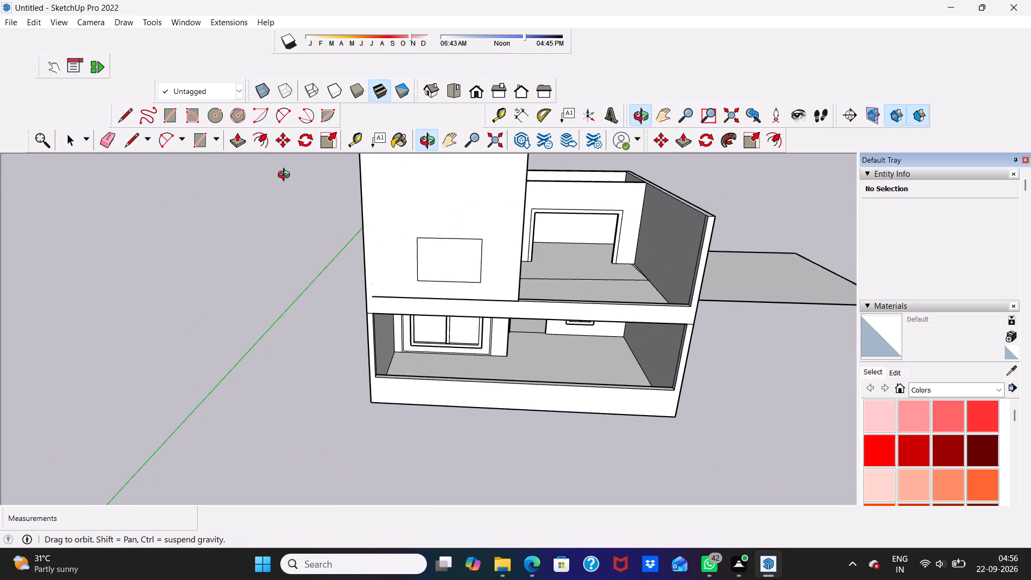
pyautogui.moveTo(286, 176); pyautogui.dragTo(300, 135, button='middle')
pyautogui.scroll(1, 300, 135)
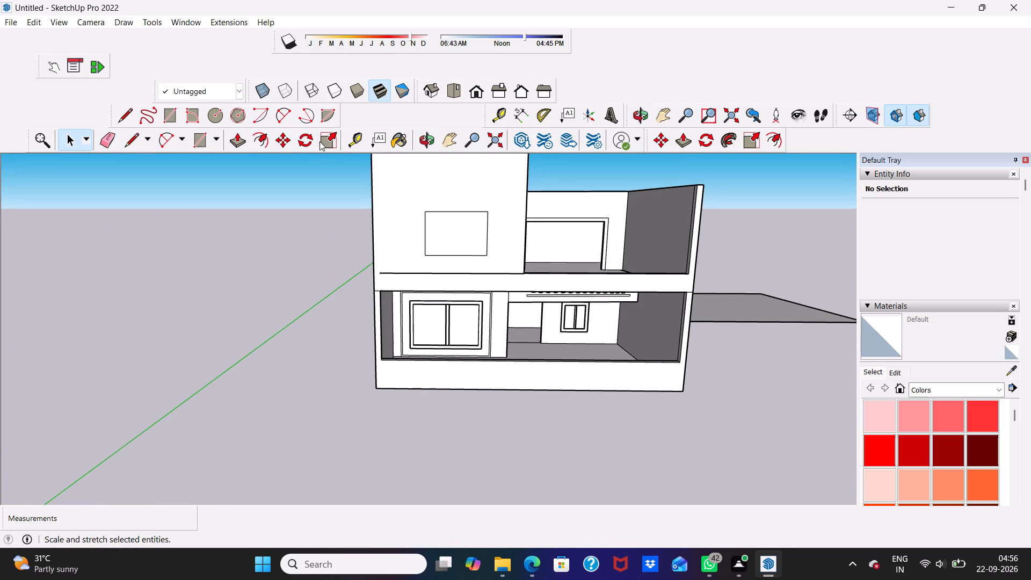
# Offset the upper block's front window outline inward by 3" to form the window frame.
pyautogui.click(259, 137)
pyautogui.scroll(3, 371, 247)
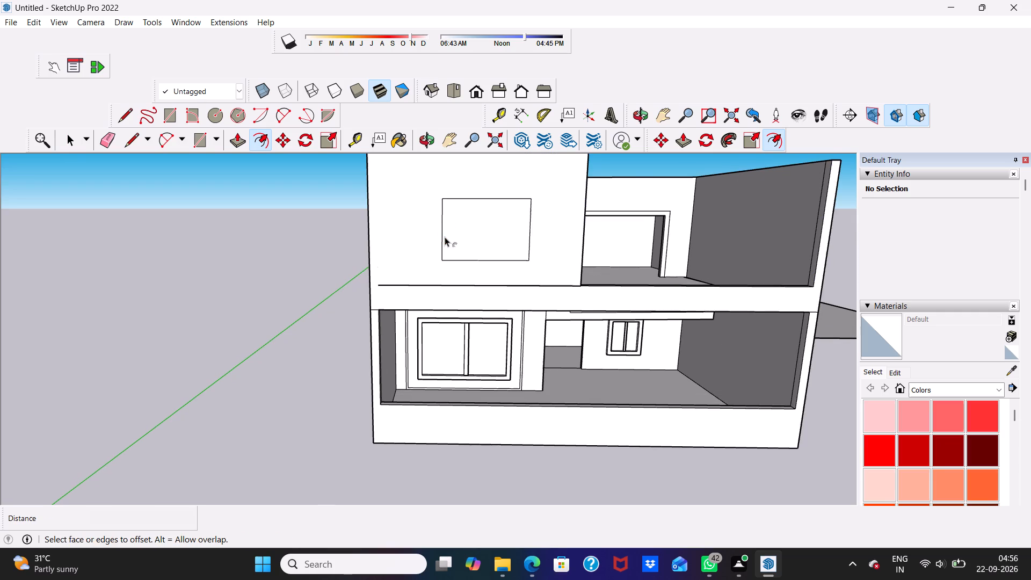
pyautogui.scroll(1, 452, 251)
pyautogui.click(447, 245)
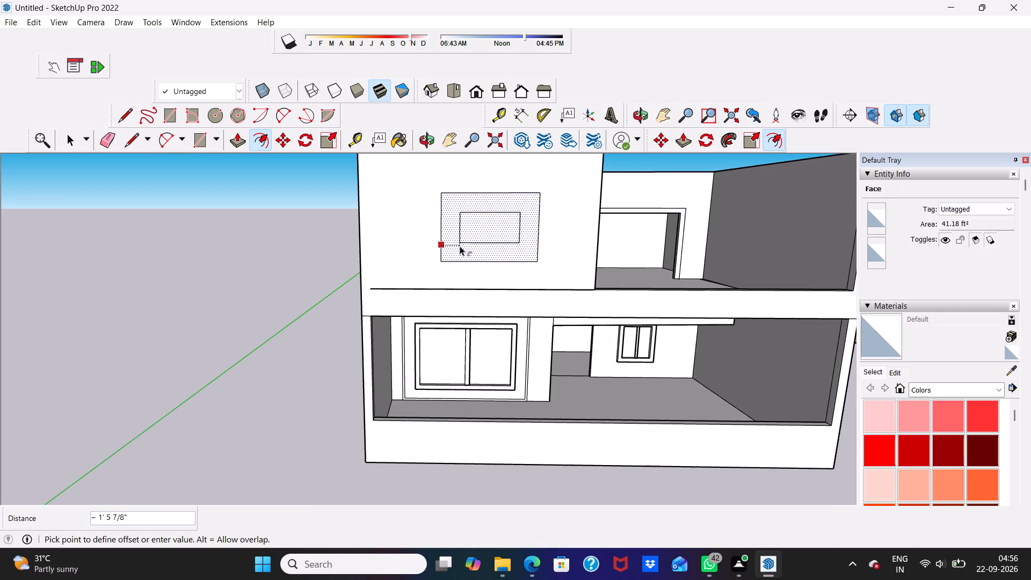
pyautogui.press('3')
pyautogui.hotkey('shift', '"')
pyautogui.press('Return')
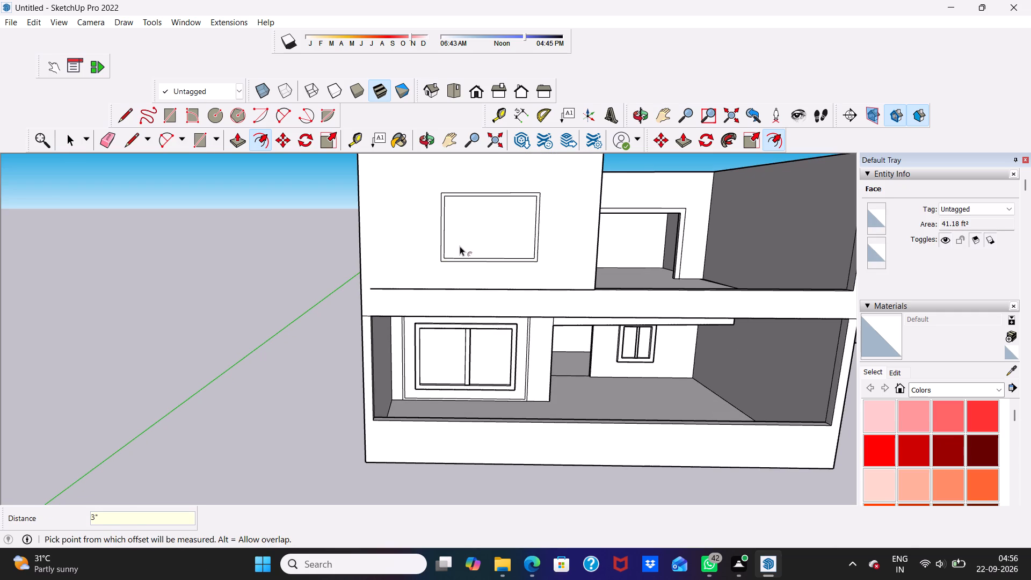
# Draw a narrow vertical mullion rectangle about 4' 10" tall down the middle of the upper window, from the inner outline's top midpoint.
pyautogui.scroll(2, 460, 246)
pyautogui.scroll(-2, 464, 266)
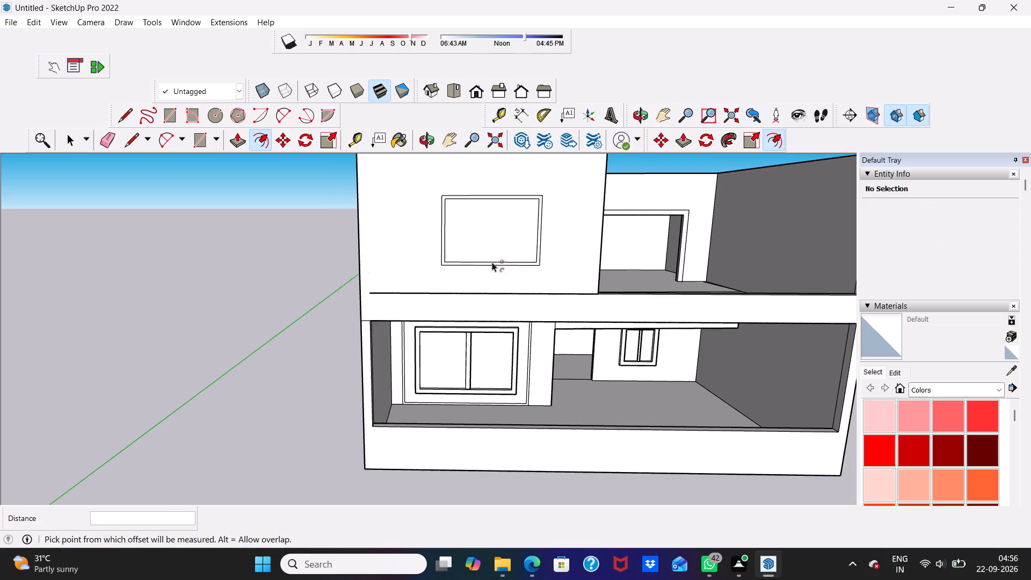
pyautogui.scroll(1, 431, 186)
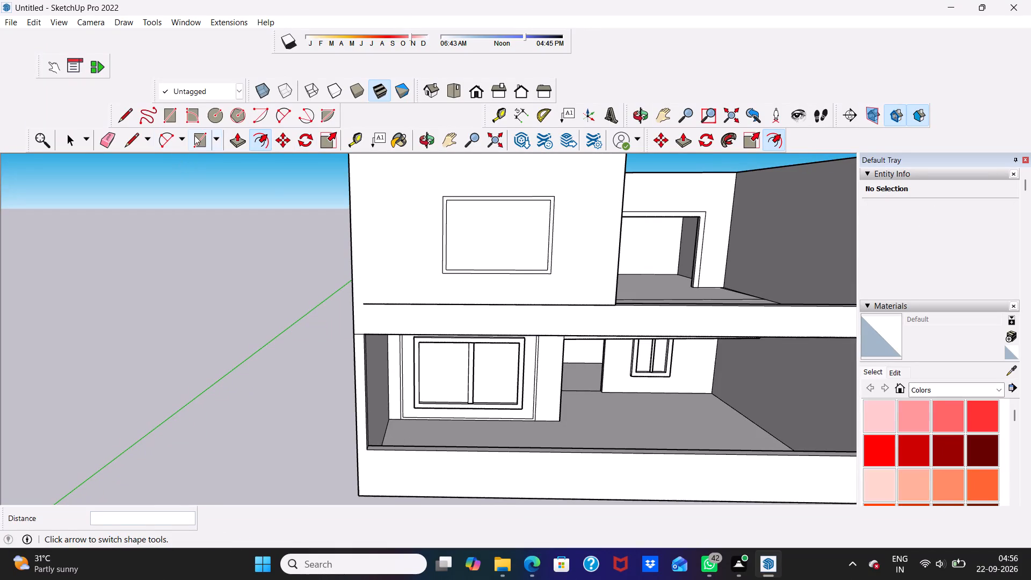
pyautogui.click(194, 135)
pyautogui.scroll(2, 439, 221)
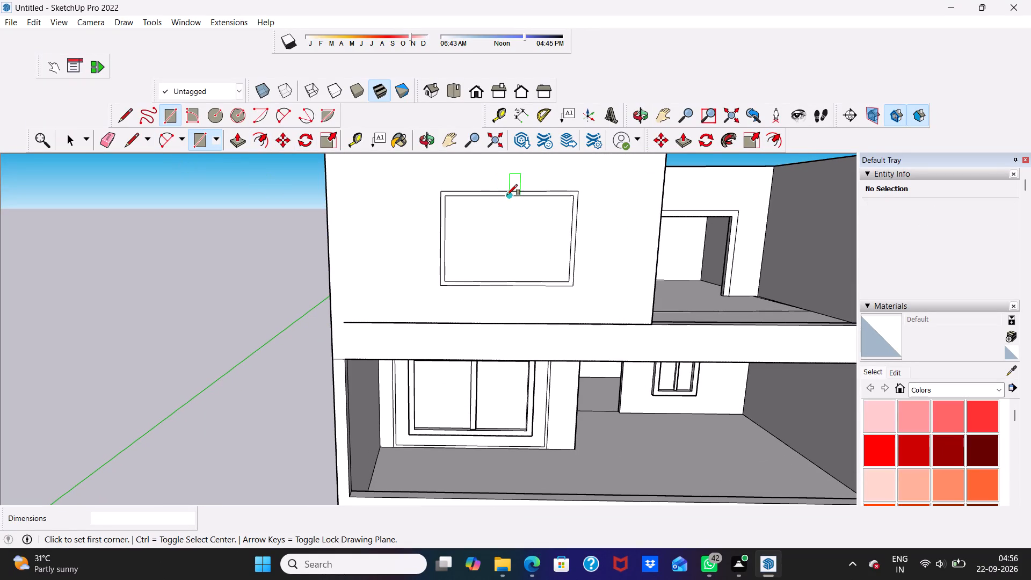
pyautogui.click(507, 198)
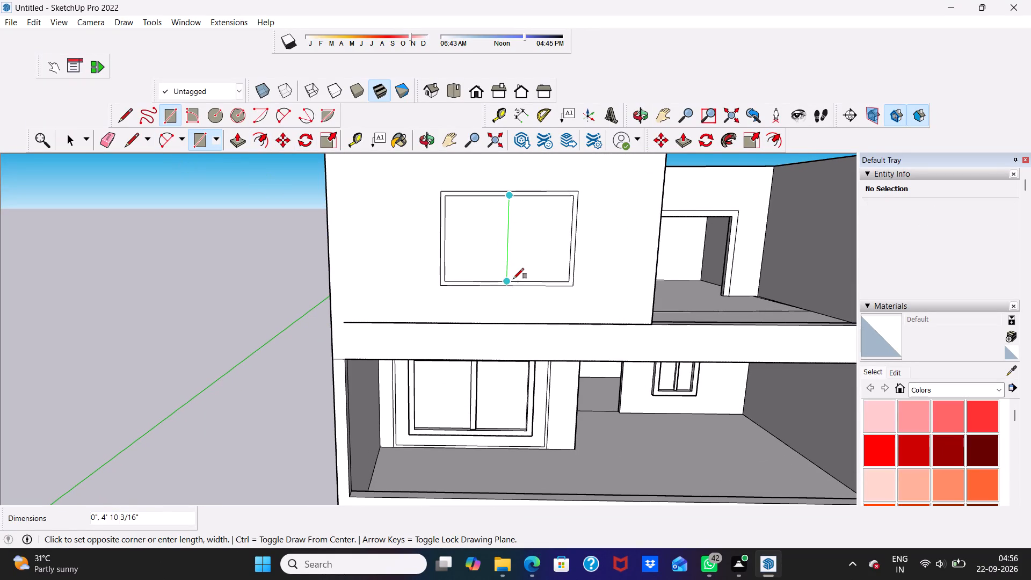
pyautogui.scroll(2, 516, 279)
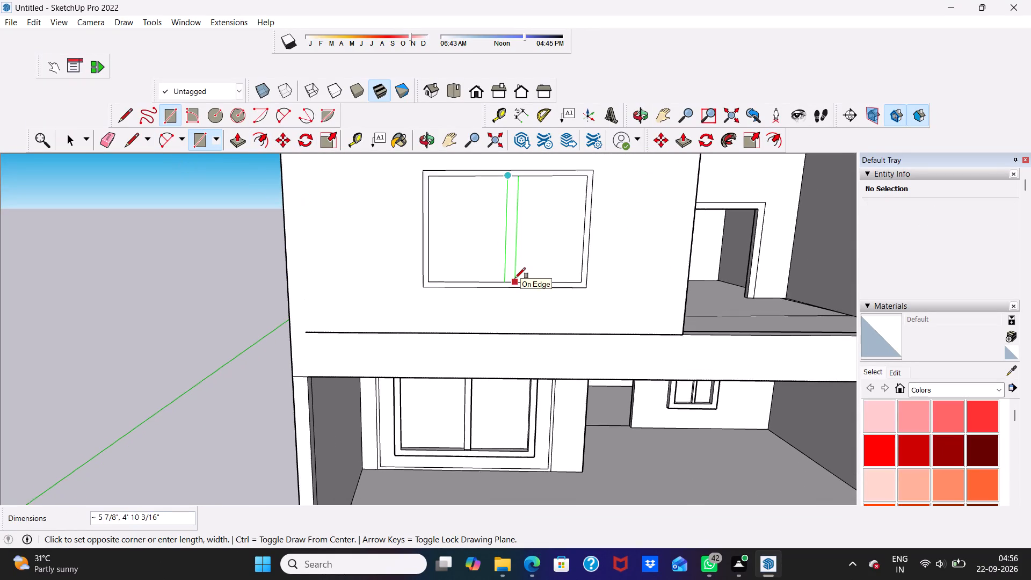
pyautogui.scroll(4, 515, 278)
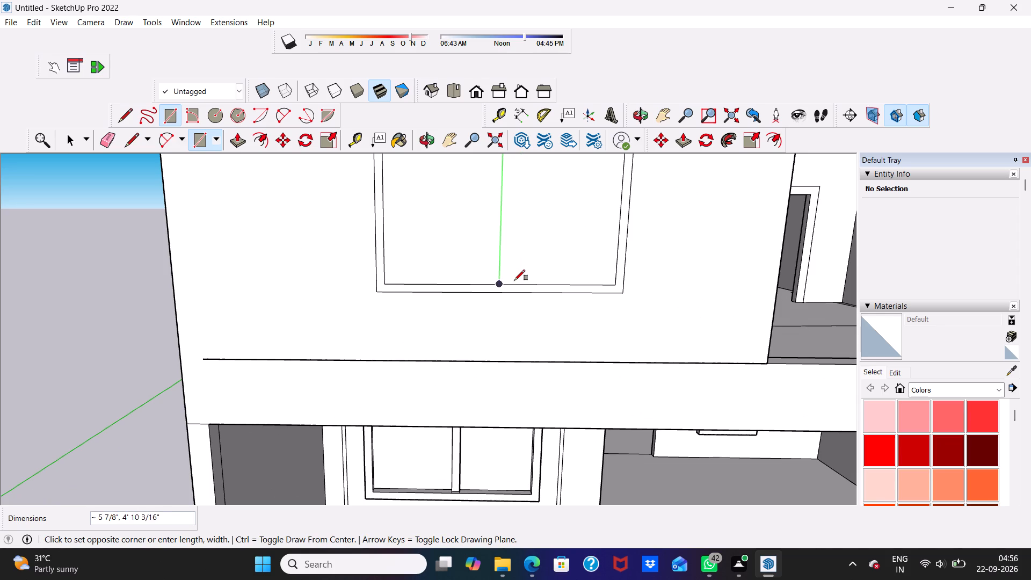
pyautogui.scroll(4, 514, 280)
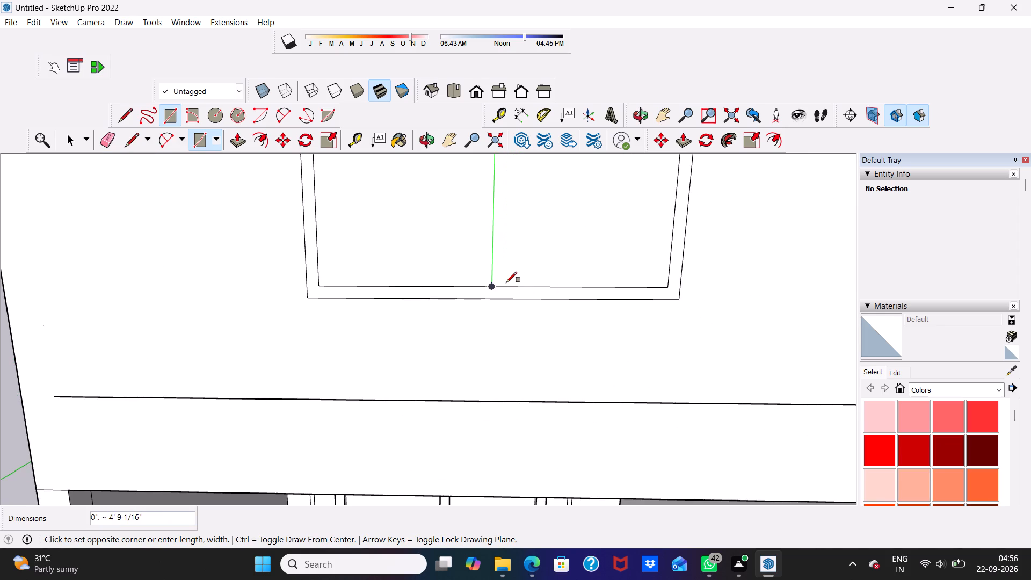
pyautogui.click(509, 282)
pyautogui.scroll(-5, 509, 282)
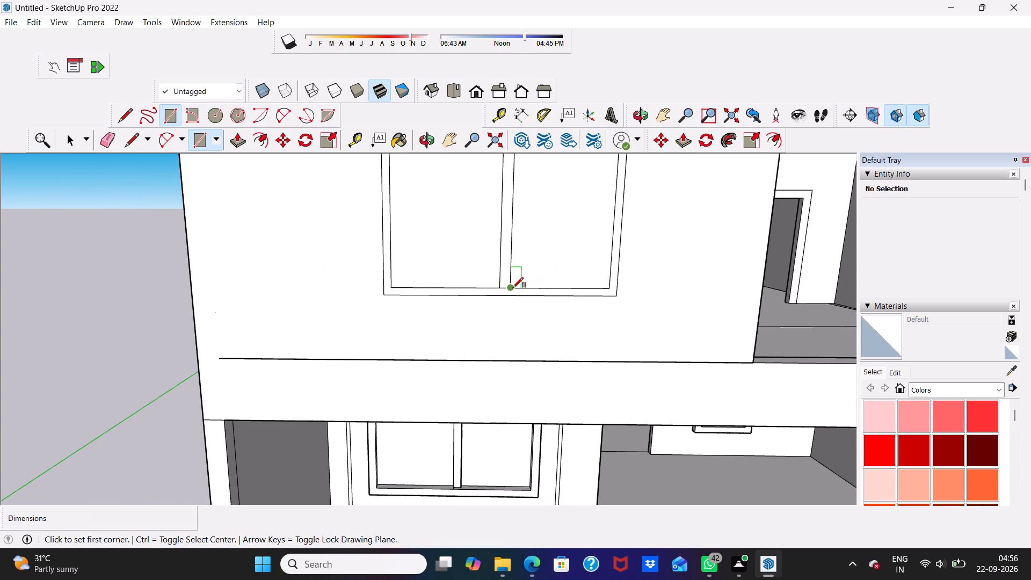
pyautogui.press('space')
# Push/Pull the upper window's outer frame 6" outward from the wall.
pyautogui.scroll(-6, 504, 274)
pyautogui.scroll(2, 518, 226)
pyautogui.scroll(-2, 518, 226)
pyautogui.scroll(8, 526, 209)
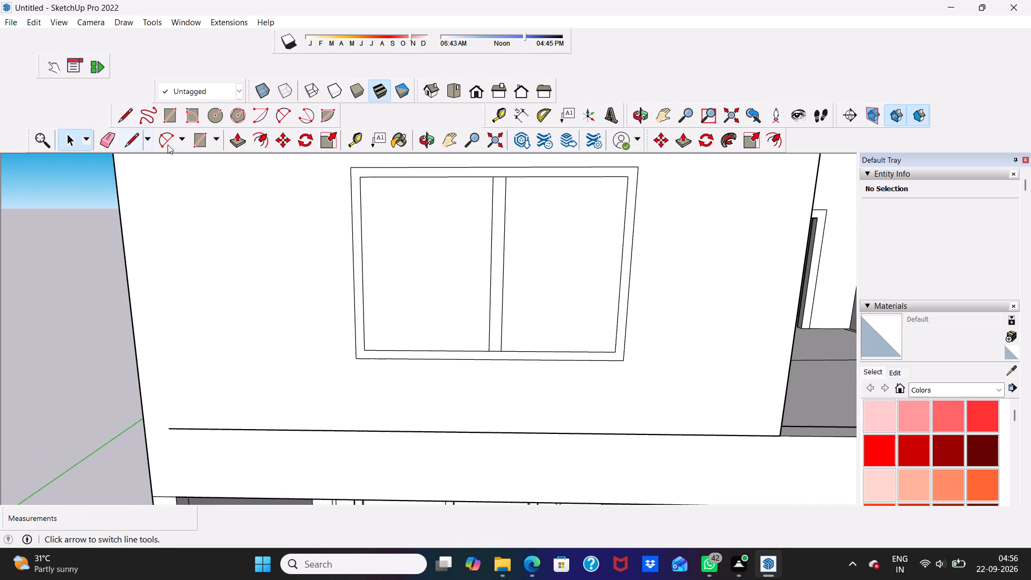
pyautogui.click(241, 135)
pyautogui.scroll(2, 365, 214)
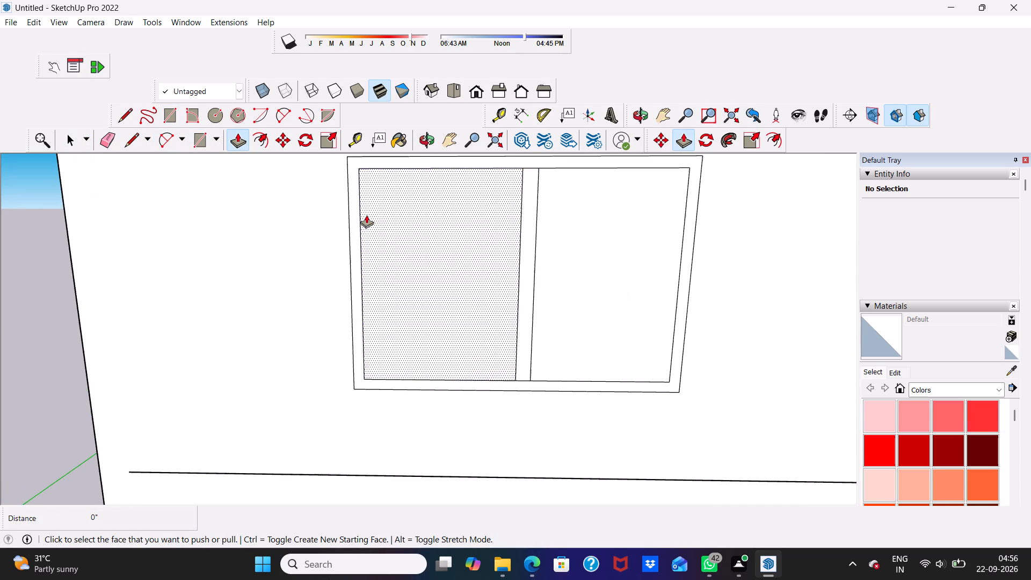
pyautogui.click(355, 225)
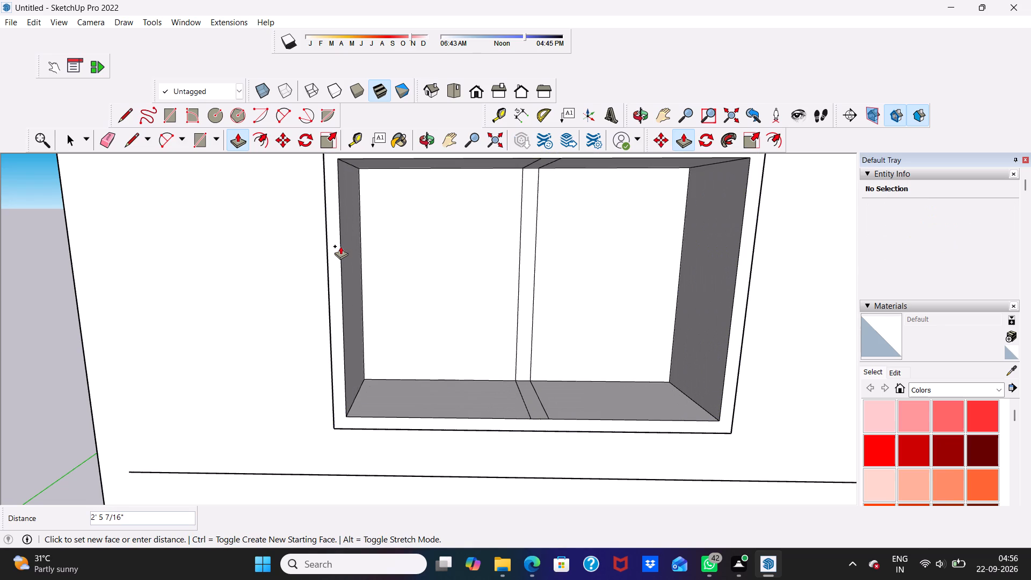
pyautogui.write('6"')
pyautogui.press('Return')
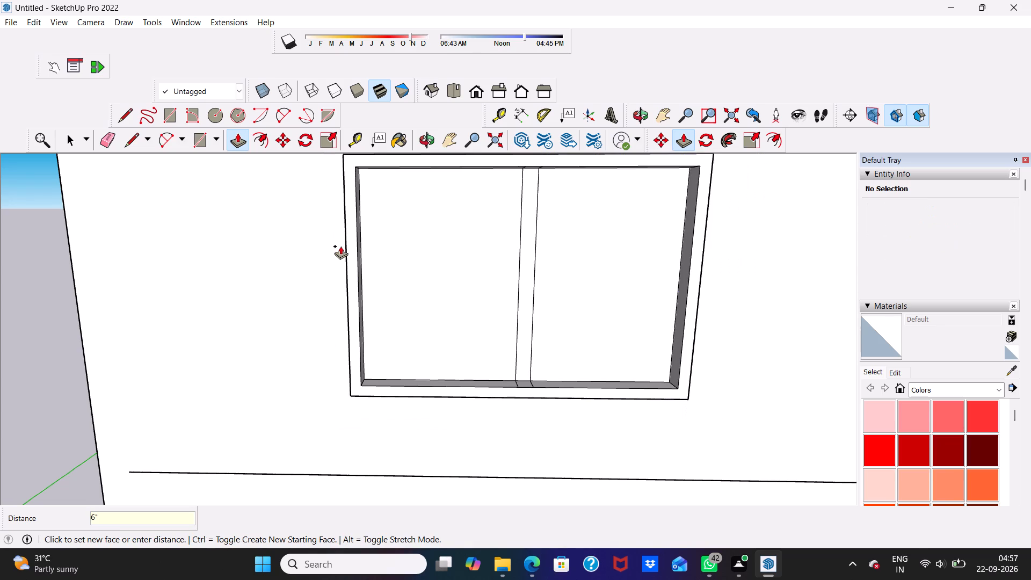
# Push/Pull the upper window's central mullion 3" outward.
pyautogui.scroll(1, 554, 235)
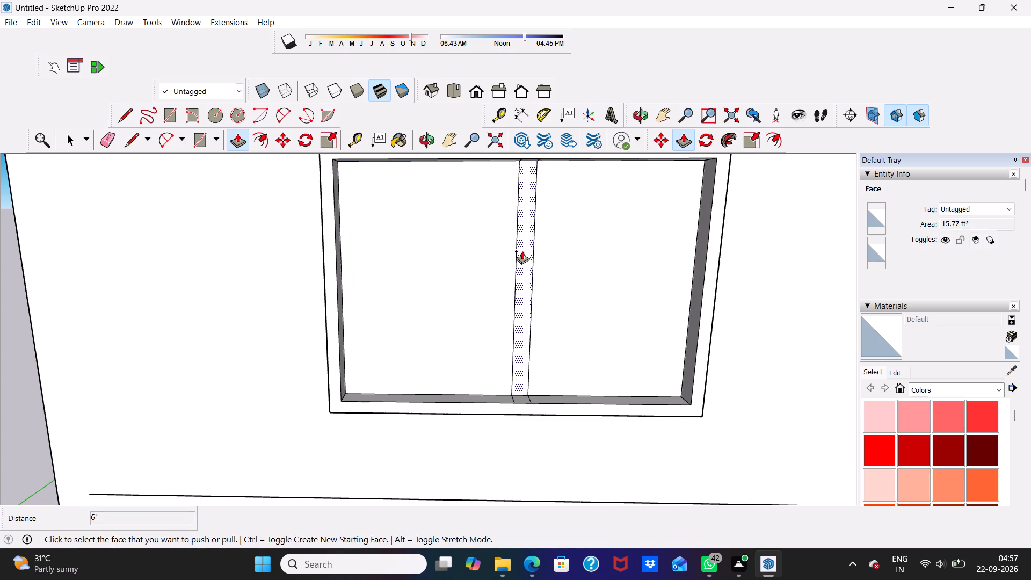
pyautogui.click(522, 251)
pyautogui.press('3')
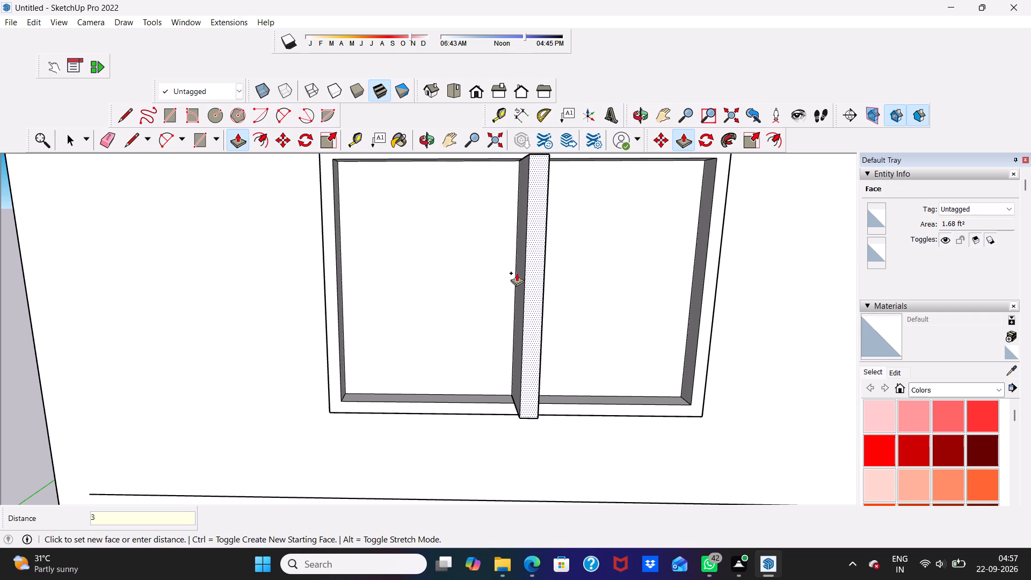
pyautogui.hotkey('shift', '"')
pyautogui.press('Return')
# Examine the upper window's frame and mullion on the front elevation from lower and higher viewpoints.
pyautogui.scroll(-2, 498, 253)
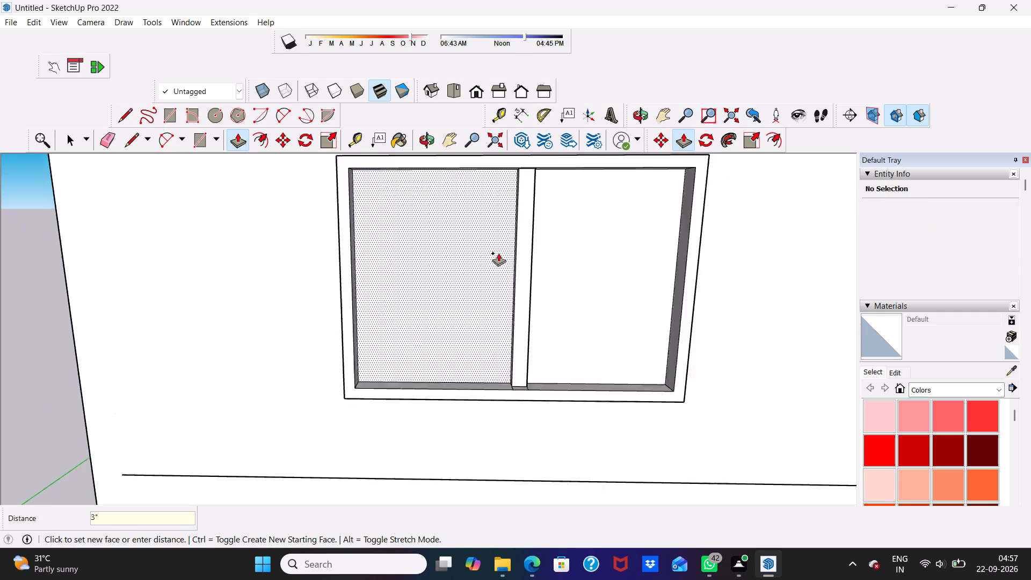
pyautogui.scroll(-1, 498, 253)
pyautogui.scroll(-1, 526, 308)
pyautogui.moveTo(525, 308); pyautogui.dragTo(521, 252, button='middle')
pyautogui.scroll(1, 521, 252)
pyautogui.scroll(-8, 514, 252)
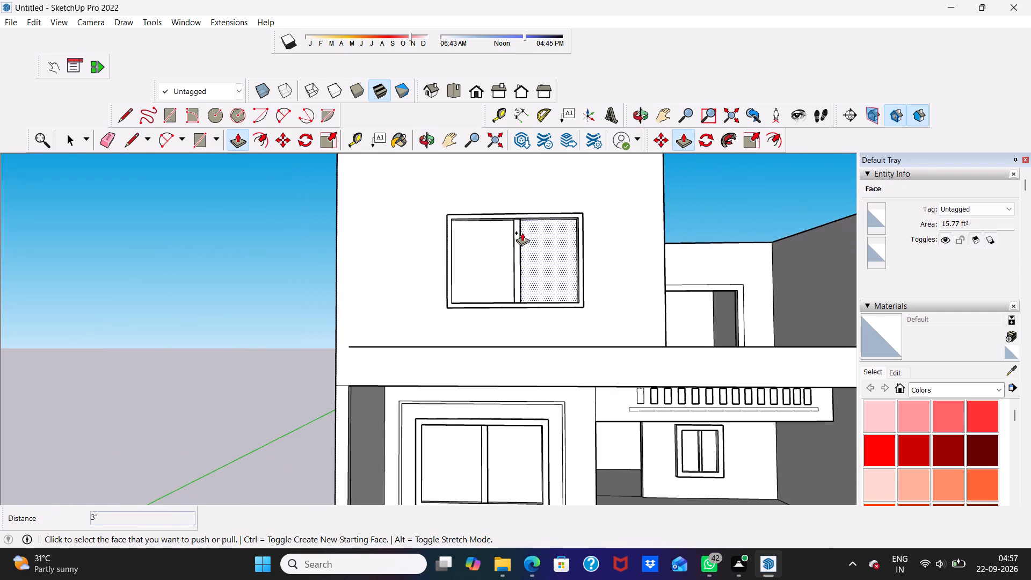
pyautogui.moveTo(522, 233); pyautogui.dragTo(527, 238, button='middle')
pyautogui.scroll(1, 527, 238)
pyautogui.scroll(-2, 531, 242)
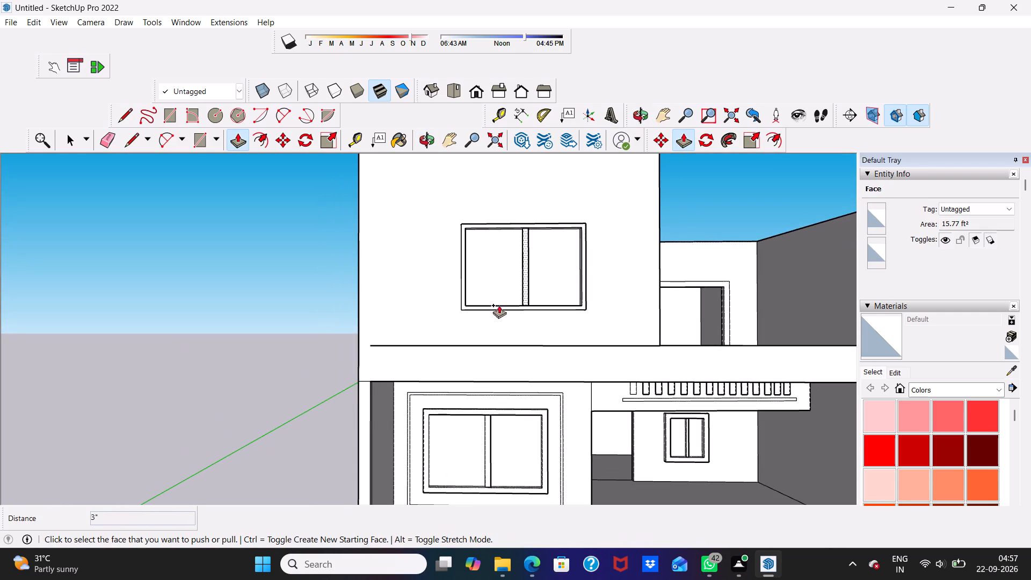
pyautogui.press('space')
pyautogui.scroll(1, 397, 269)
pyautogui.scroll(-2, 397, 269)
pyautogui.moveTo(397, 269); pyautogui.dragTo(403, 319, button='middle')
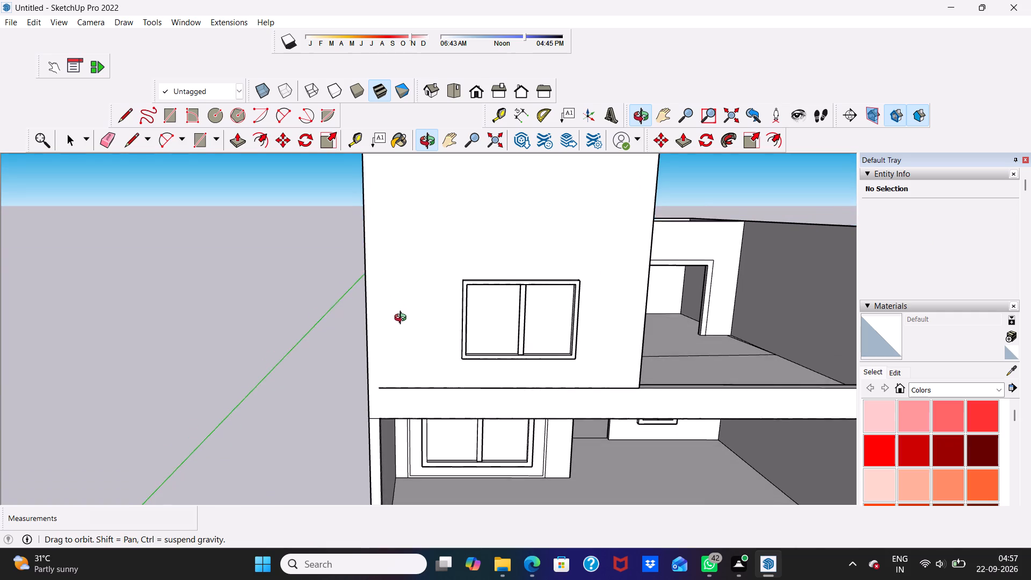
pyautogui.moveTo(403, 319); pyautogui.dragTo(405, 322, button='middle')
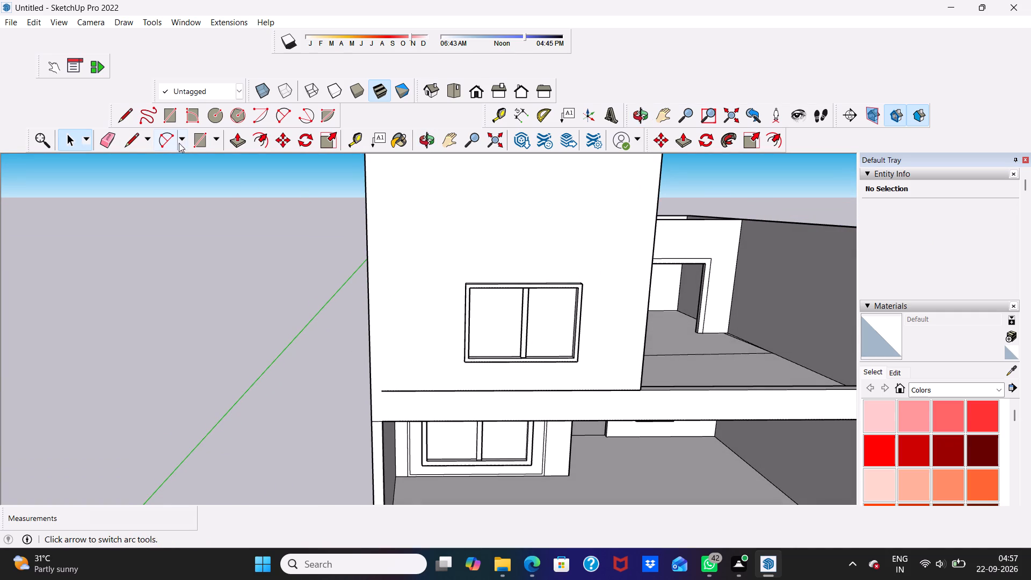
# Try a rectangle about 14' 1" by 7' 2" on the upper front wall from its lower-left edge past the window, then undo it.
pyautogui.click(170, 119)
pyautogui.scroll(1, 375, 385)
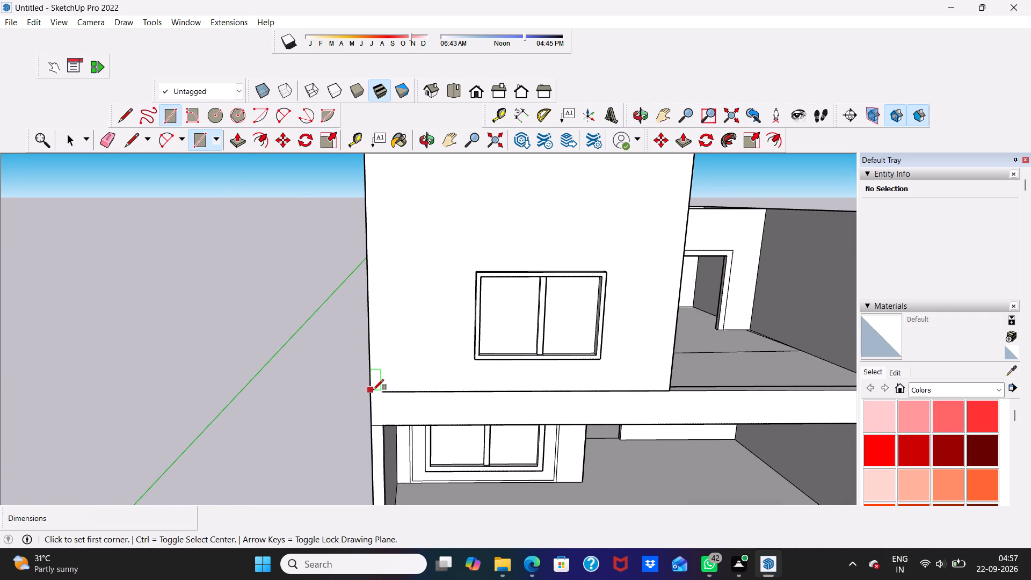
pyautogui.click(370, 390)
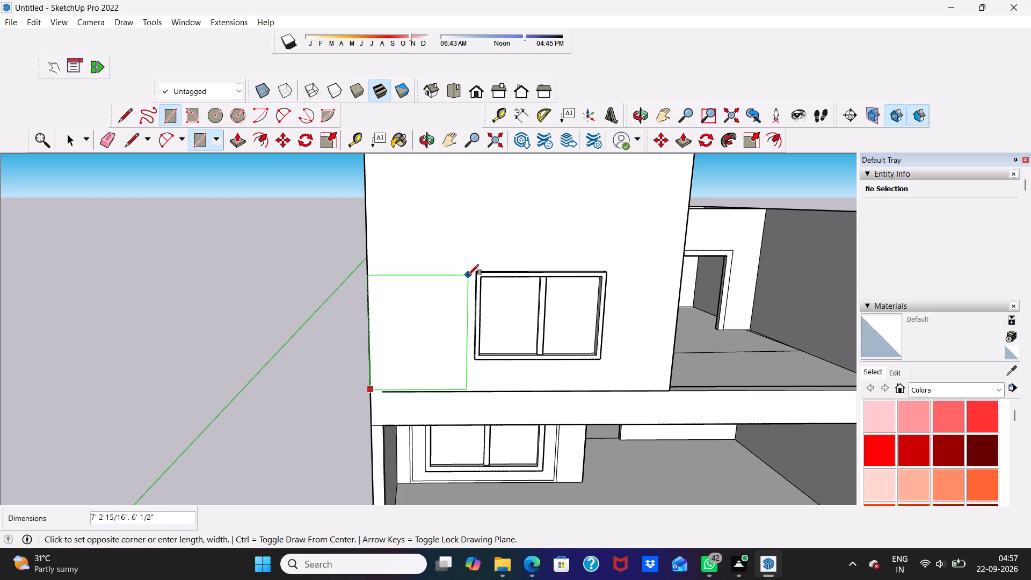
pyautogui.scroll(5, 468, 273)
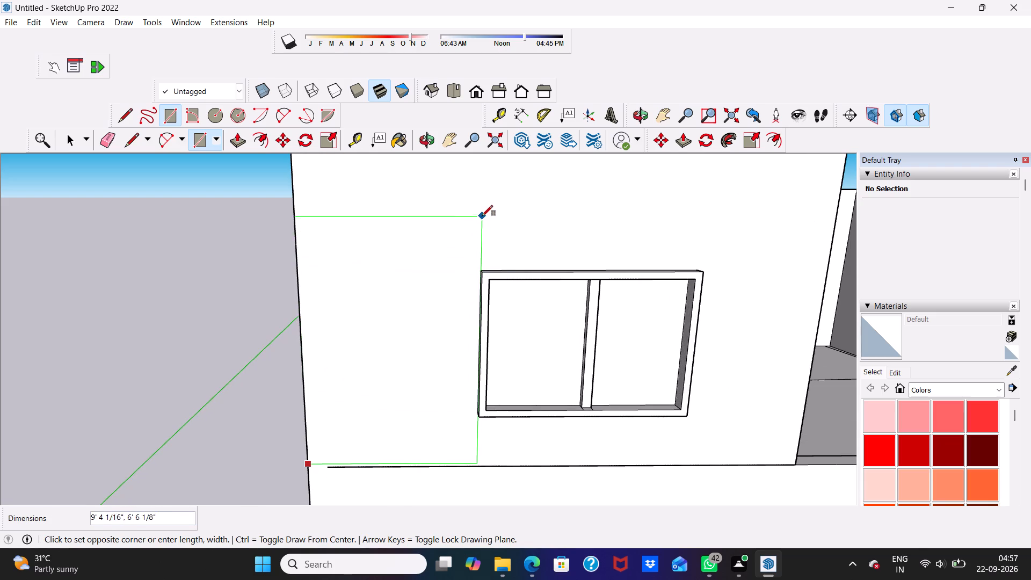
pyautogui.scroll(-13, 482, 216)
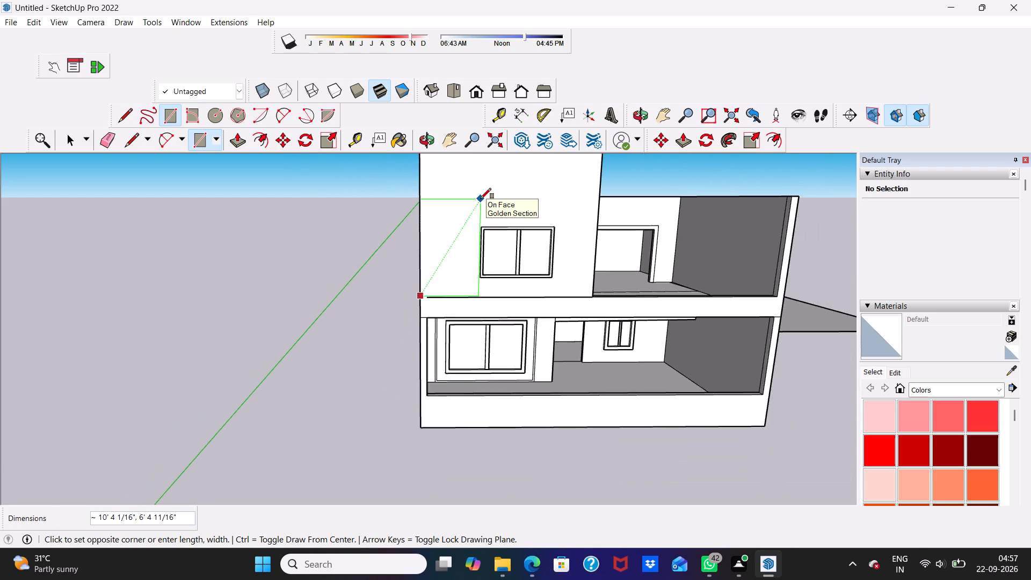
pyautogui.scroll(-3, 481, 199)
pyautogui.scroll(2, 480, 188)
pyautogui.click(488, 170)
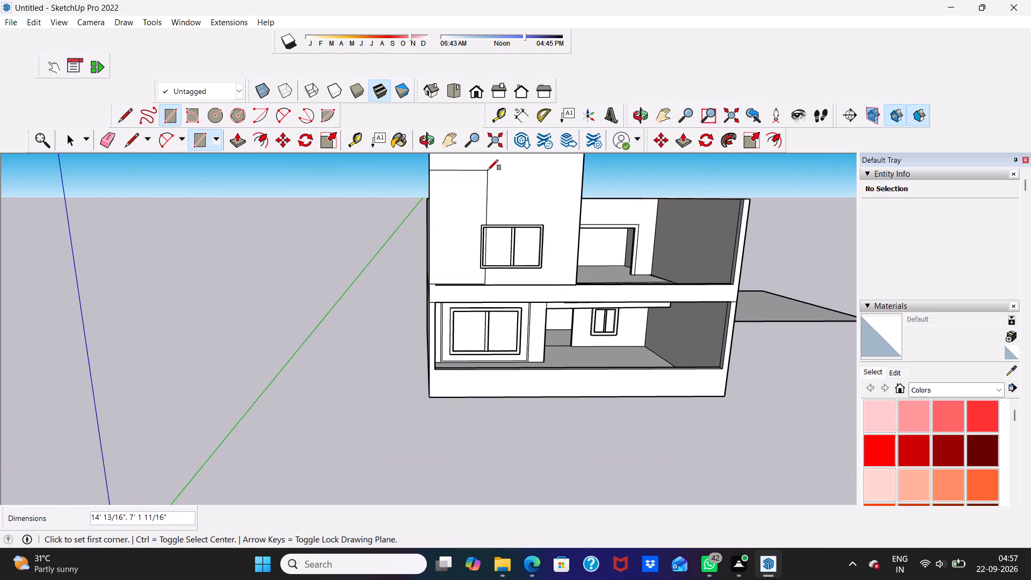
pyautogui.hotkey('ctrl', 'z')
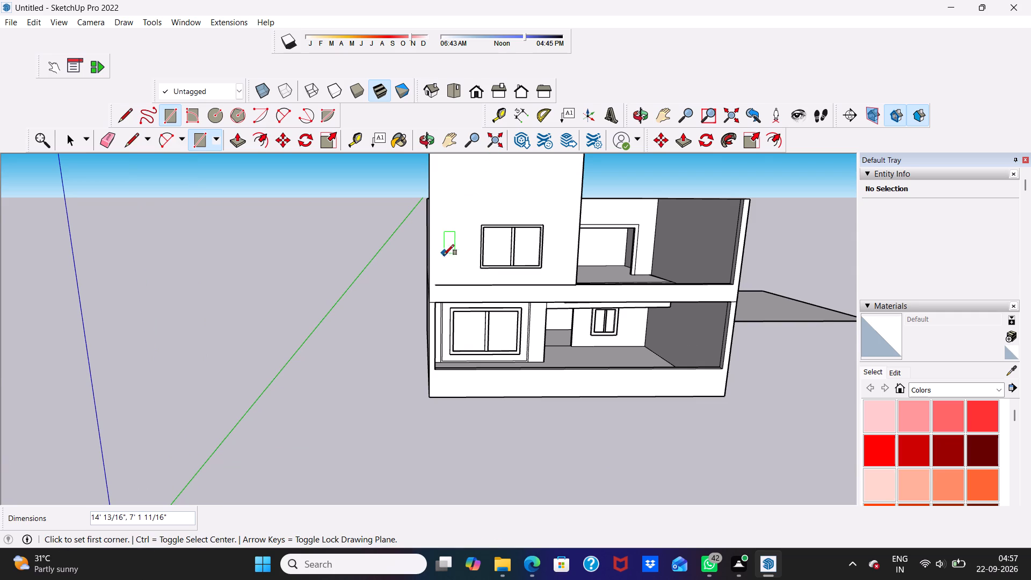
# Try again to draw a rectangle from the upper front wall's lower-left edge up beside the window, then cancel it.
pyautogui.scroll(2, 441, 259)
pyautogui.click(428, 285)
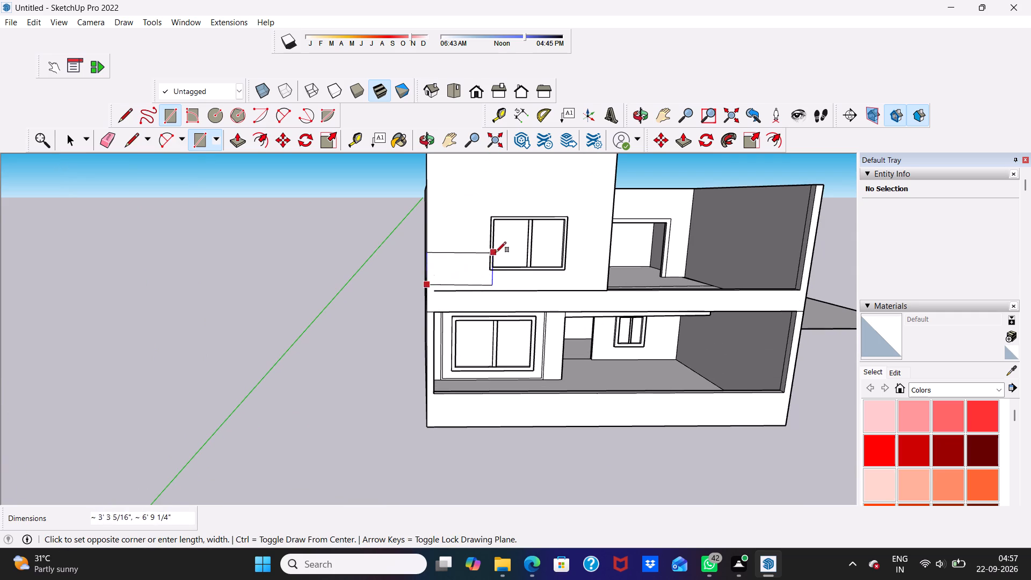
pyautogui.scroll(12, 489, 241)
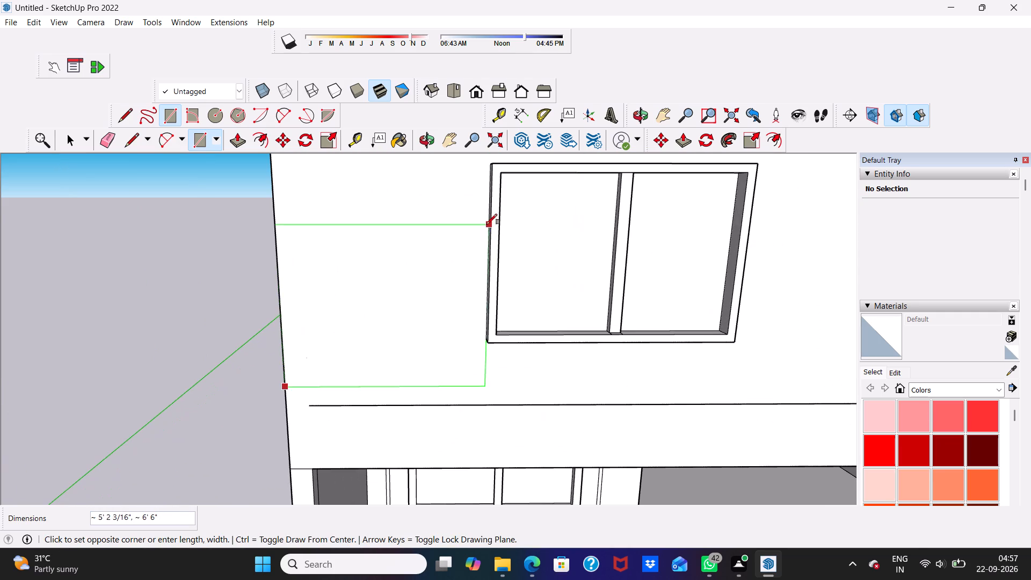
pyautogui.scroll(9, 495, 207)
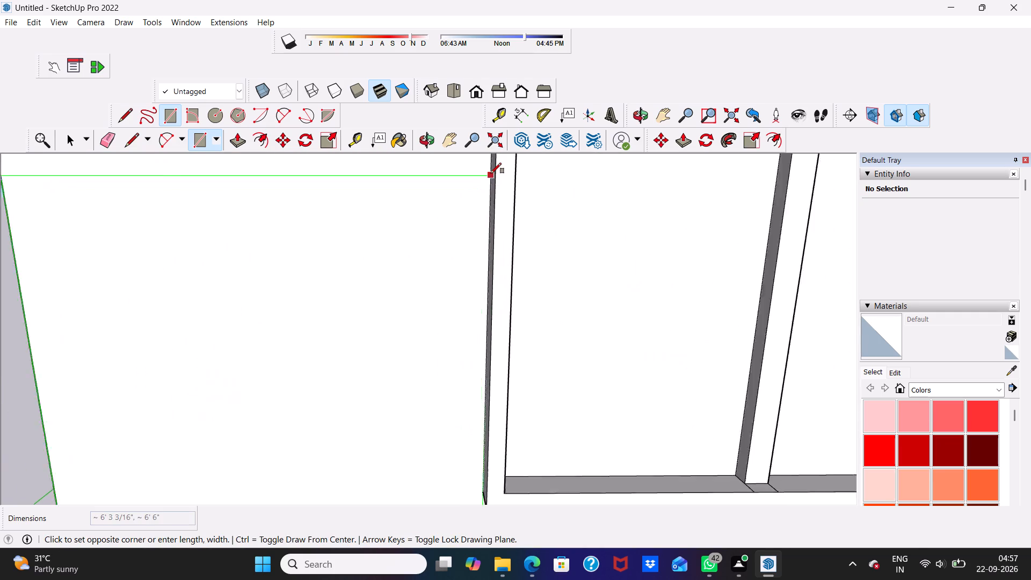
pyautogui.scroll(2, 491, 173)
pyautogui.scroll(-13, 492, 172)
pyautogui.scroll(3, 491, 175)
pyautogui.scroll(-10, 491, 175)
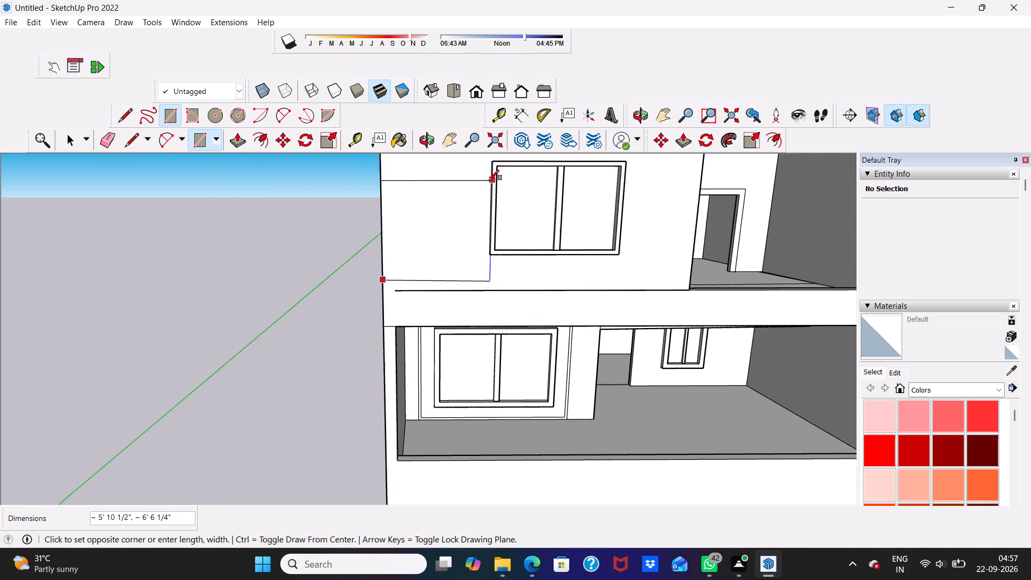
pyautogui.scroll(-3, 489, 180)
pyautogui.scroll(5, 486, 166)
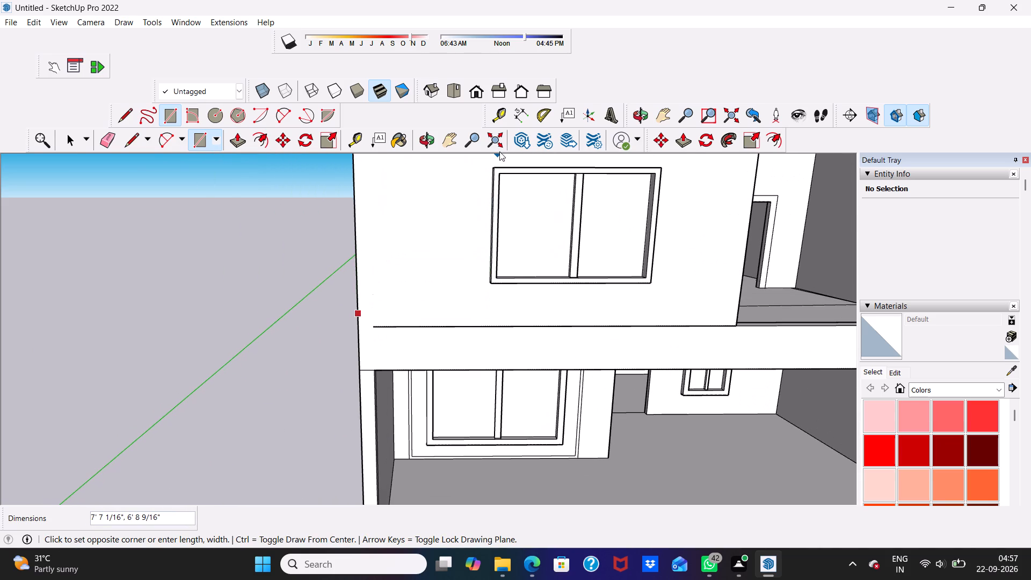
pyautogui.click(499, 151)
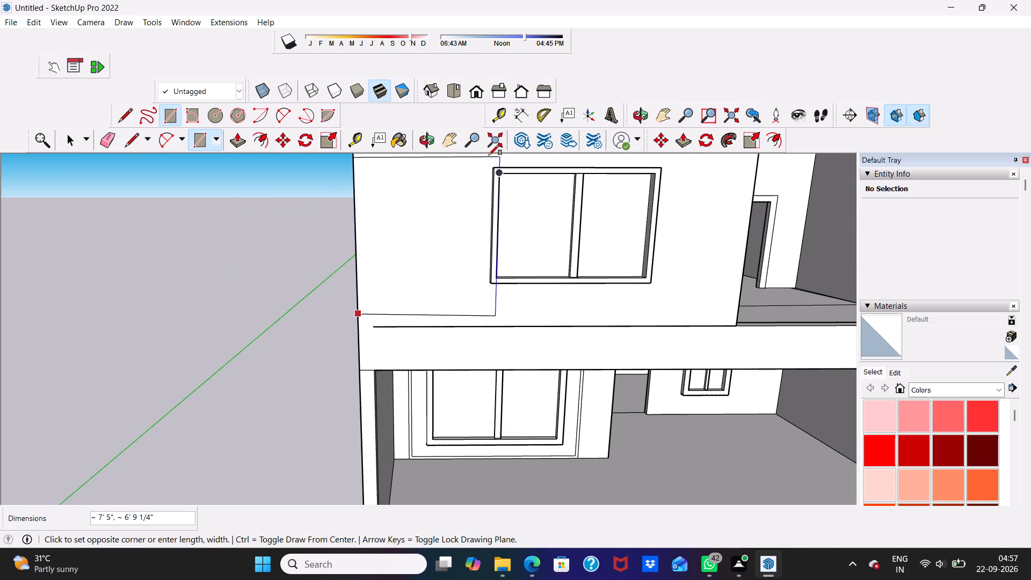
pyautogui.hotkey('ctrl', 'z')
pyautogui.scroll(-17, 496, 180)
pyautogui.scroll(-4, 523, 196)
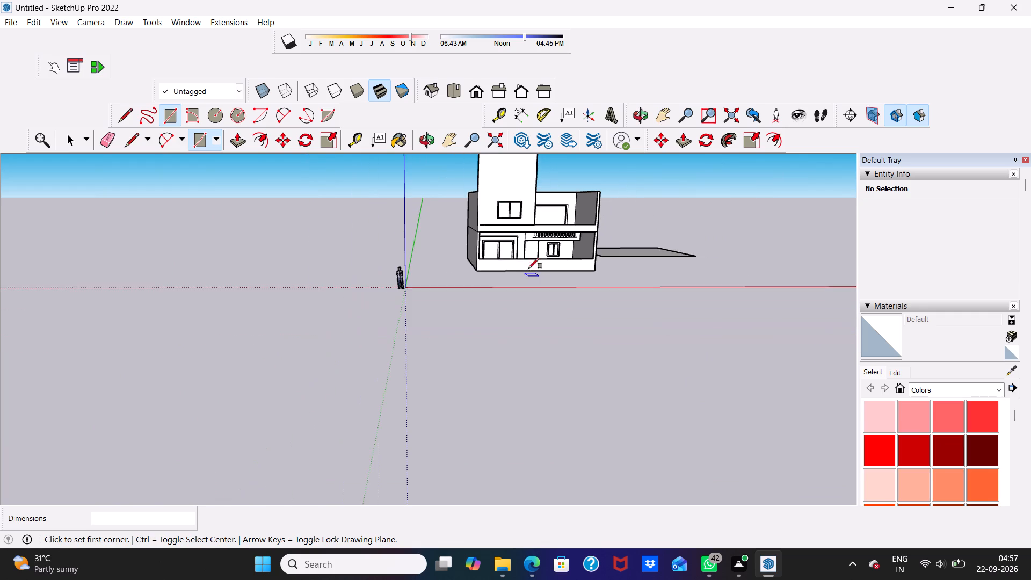
# Draw a rectangle about 5' 2" wide on the upper front wall, from its lower-left edge up beside the window.
pyautogui.scroll(10, 529, 200)
pyautogui.moveTo(532, 197); pyautogui.dragTo(509, 272, button='middle')
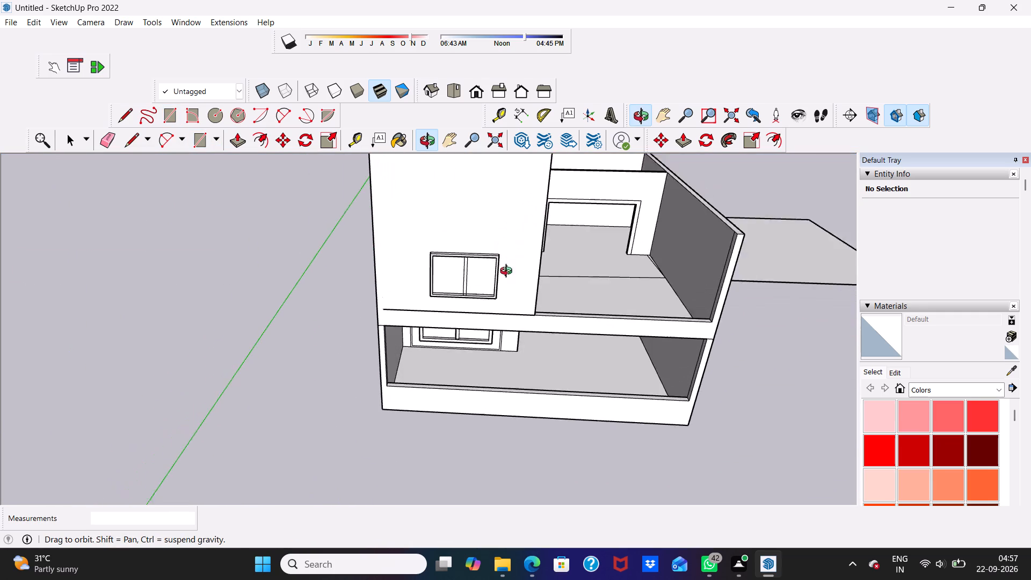
pyautogui.moveTo(509, 272); pyautogui.dragTo(507, 274, button='middle')
pyautogui.scroll(1, 427, 248)
pyautogui.scroll(3, 382, 316)
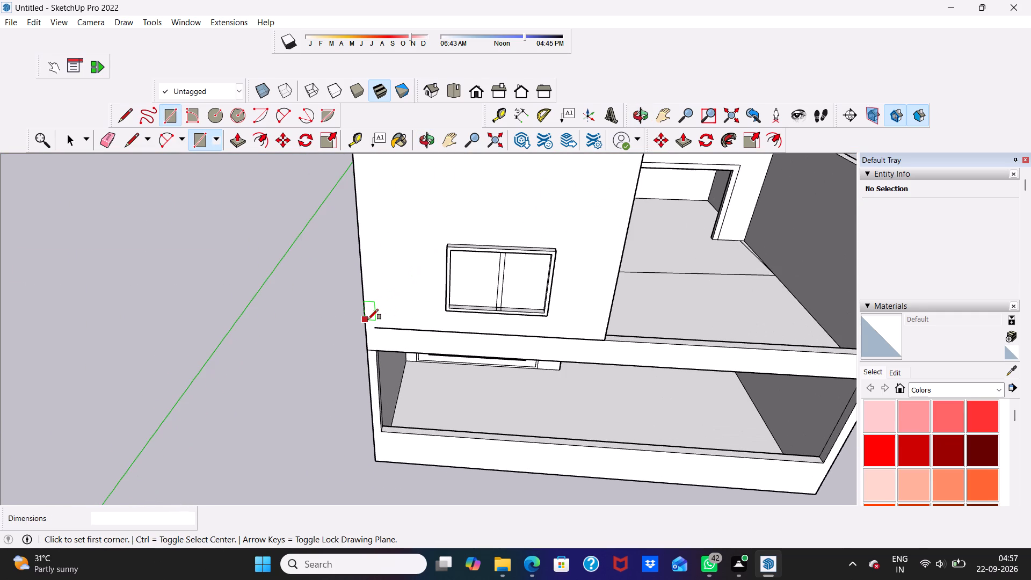
pyautogui.click(368, 320)
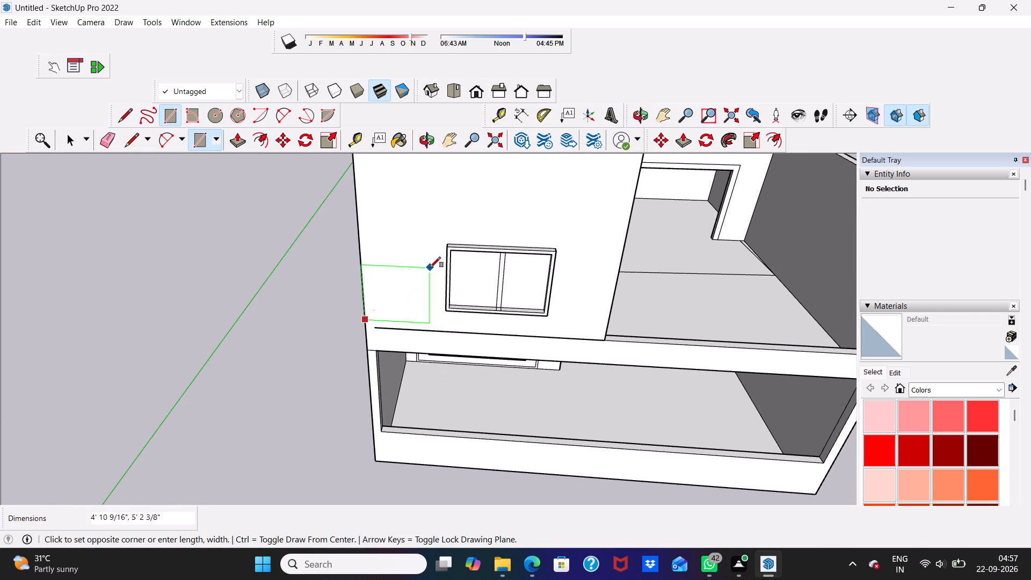
pyautogui.scroll(1, 429, 239)
pyautogui.moveTo(431, 239); pyautogui.dragTo(472, 200, button='middle')
pyautogui.scroll(2, 472, 201)
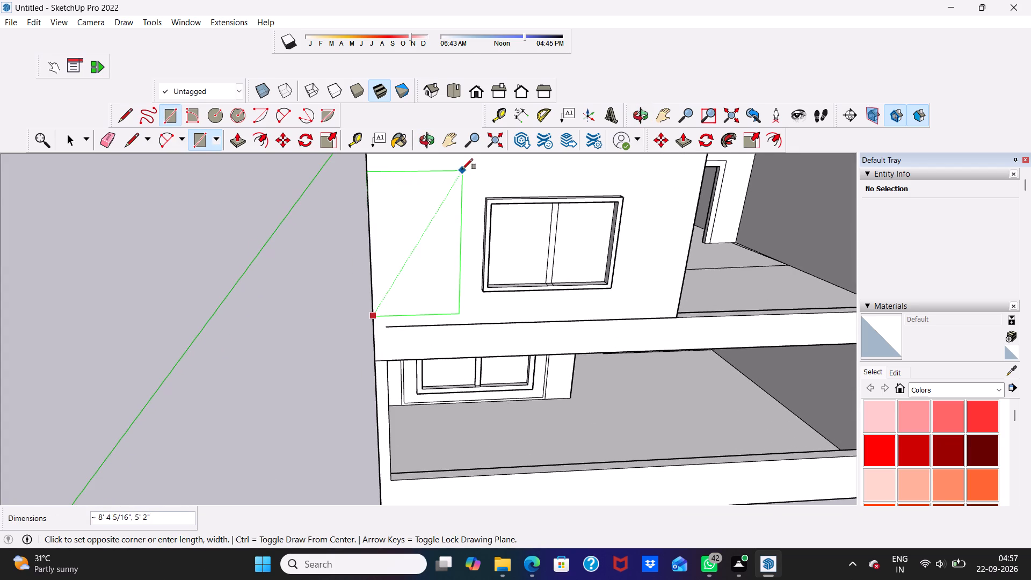
pyautogui.click(463, 162)
# Push/Pull the rectangle beside the upper window 6" outward to form a raised wall panel.
pyautogui.scroll(-3, 464, 164)
pyautogui.moveTo(496, 267); pyautogui.dragTo(507, 217, button='middle')
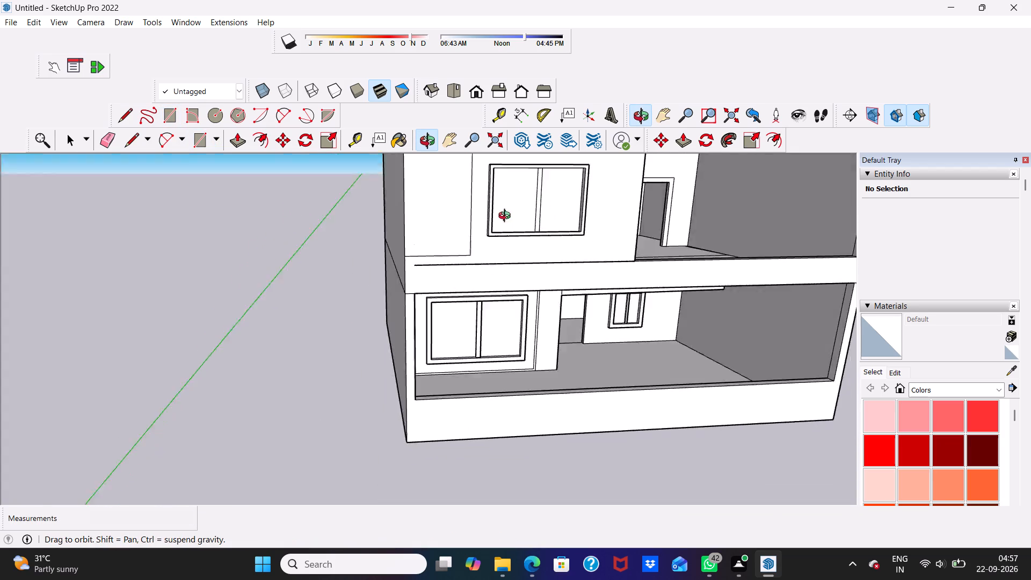
pyautogui.moveTo(507, 217); pyautogui.dragTo(441, 211, button='middle')
pyautogui.press('space')
pyautogui.click(474, 85)
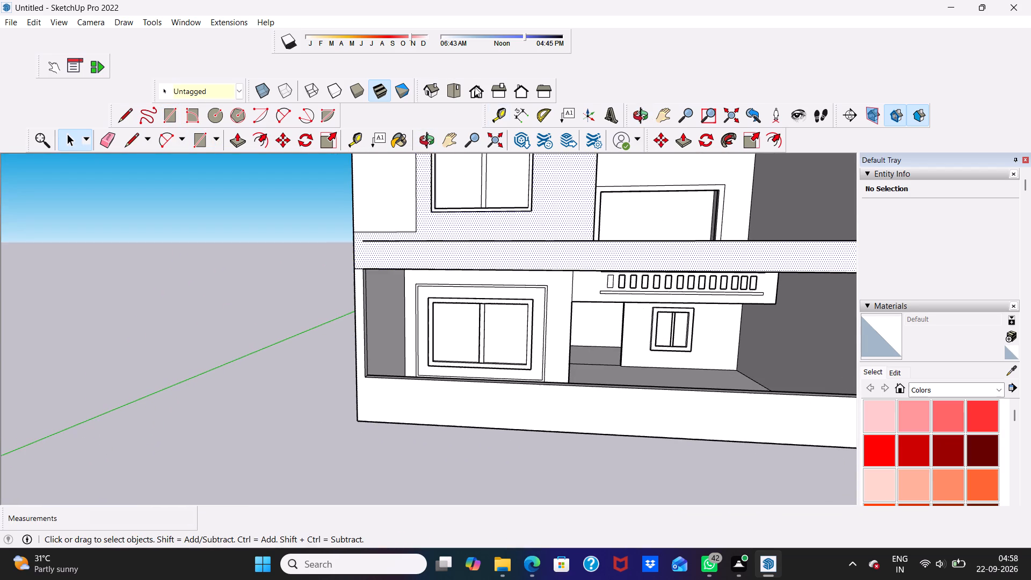
pyautogui.click(474, 85)
pyautogui.scroll(-2, 455, 169)
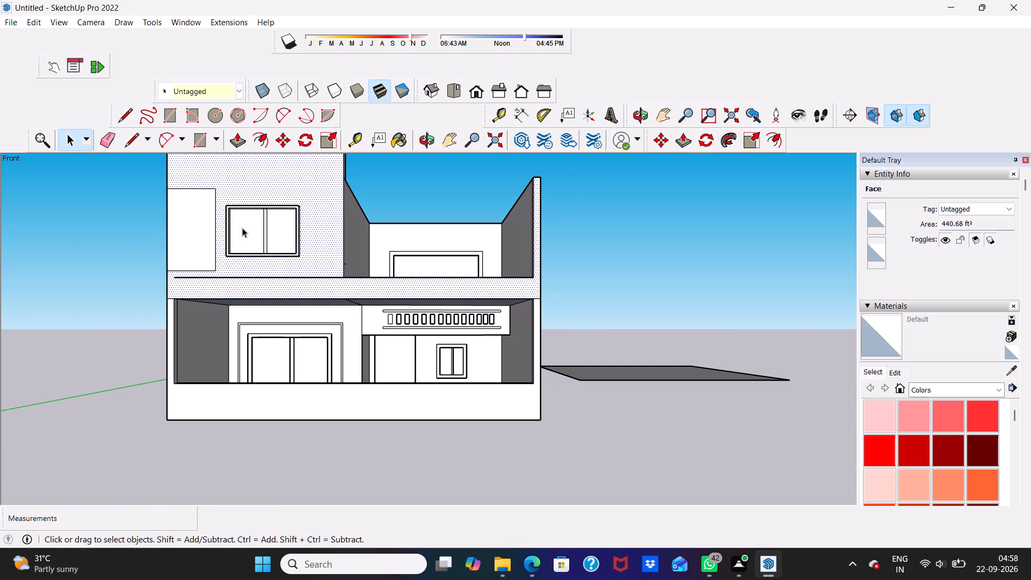
pyautogui.scroll(3, 228, 219)
pyautogui.scroll(-3, 228, 219)
pyautogui.scroll(3, 178, 252)
pyautogui.click(177, 252)
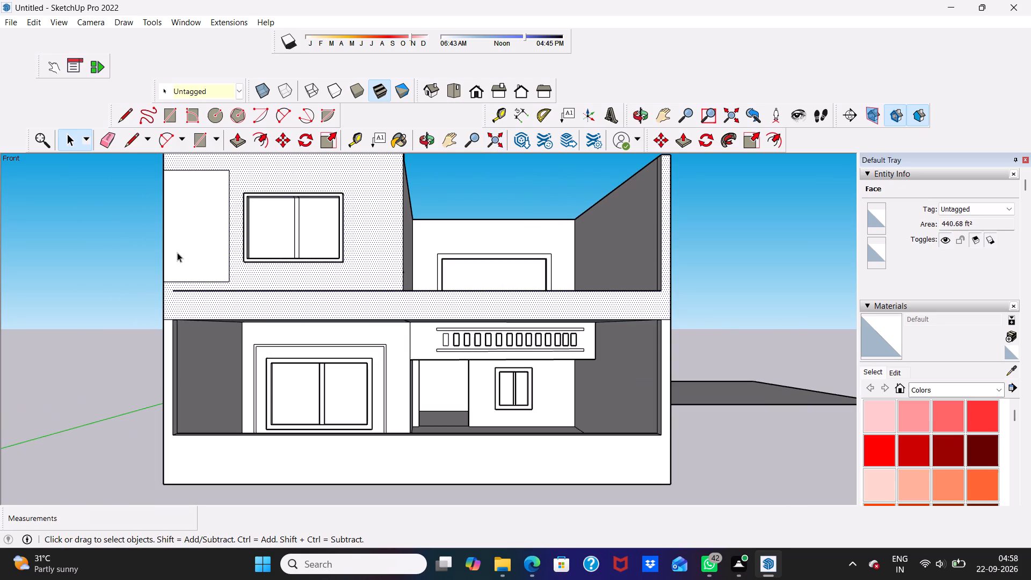
pyautogui.click(239, 140)
pyautogui.click(218, 198)
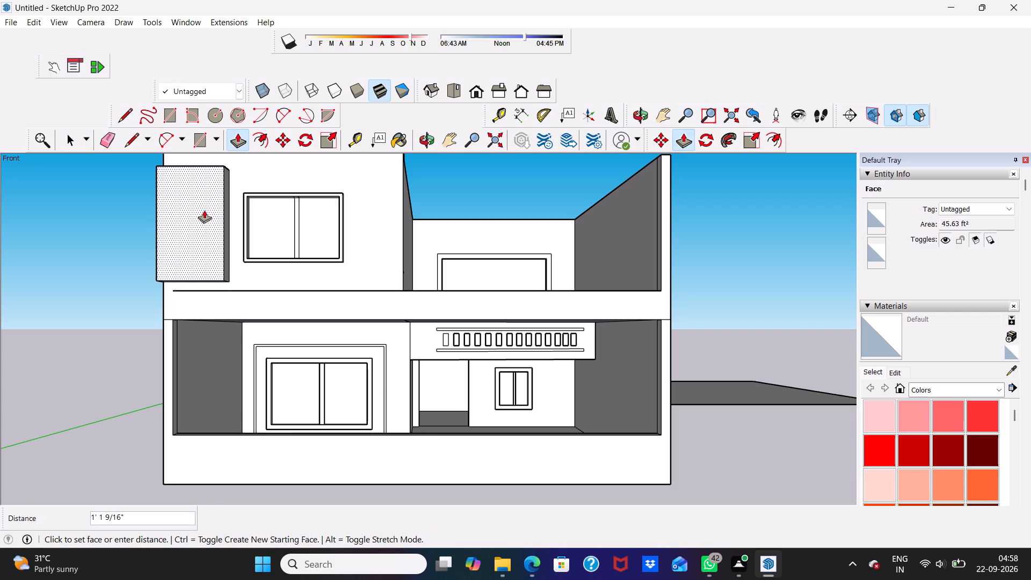
pyautogui.press('6')
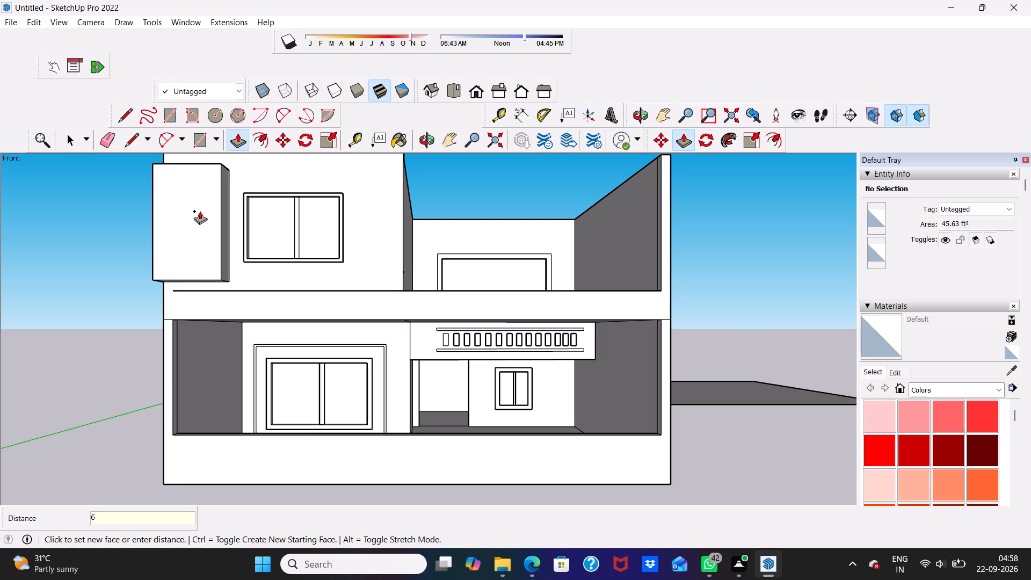
pyautogui.hotkey('shift', '"')
pyautogui.press('Return')
# Push/Pull the raised panel's window-facing side about 1' 3 3/4" so it widens to the window frame.
pyautogui.scroll(2, 200, 211)
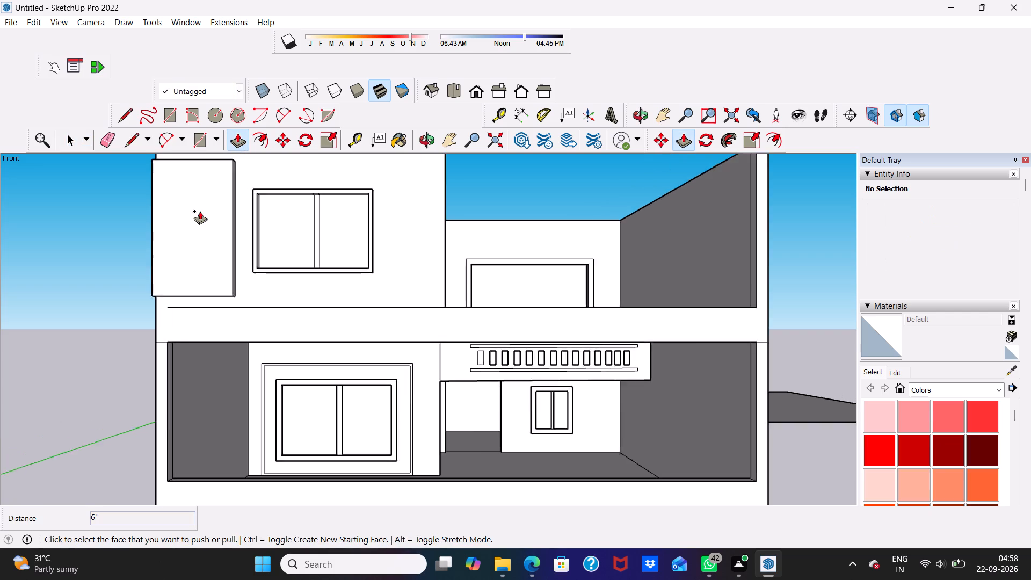
pyautogui.scroll(-4, 200, 211)
pyautogui.moveTo(210, 221); pyautogui.dragTo(92, 255, button='middle')
pyautogui.scroll(4, 220, 190)
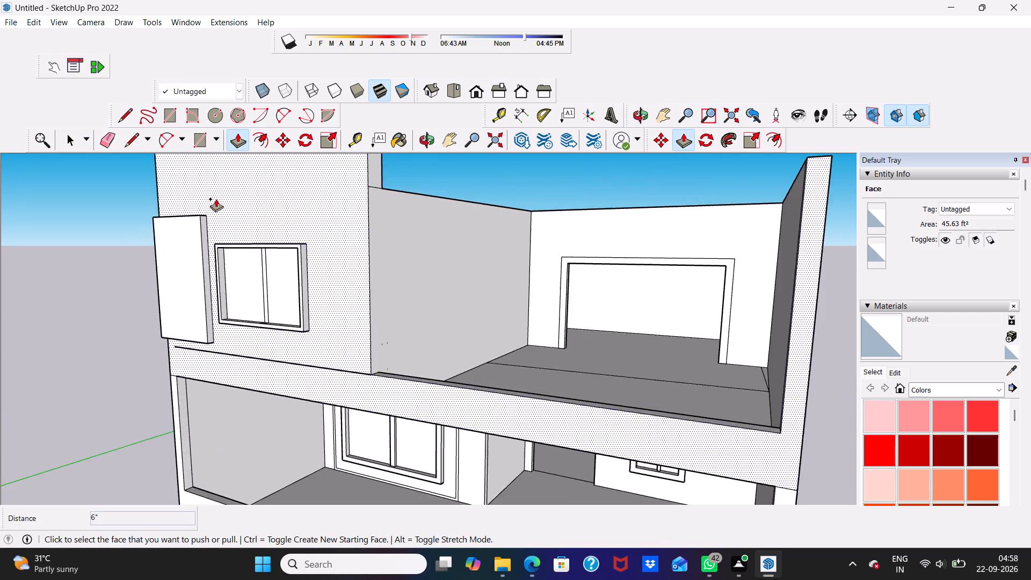
pyautogui.scroll(8, 216, 199)
pyautogui.scroll(3, 210, 289)
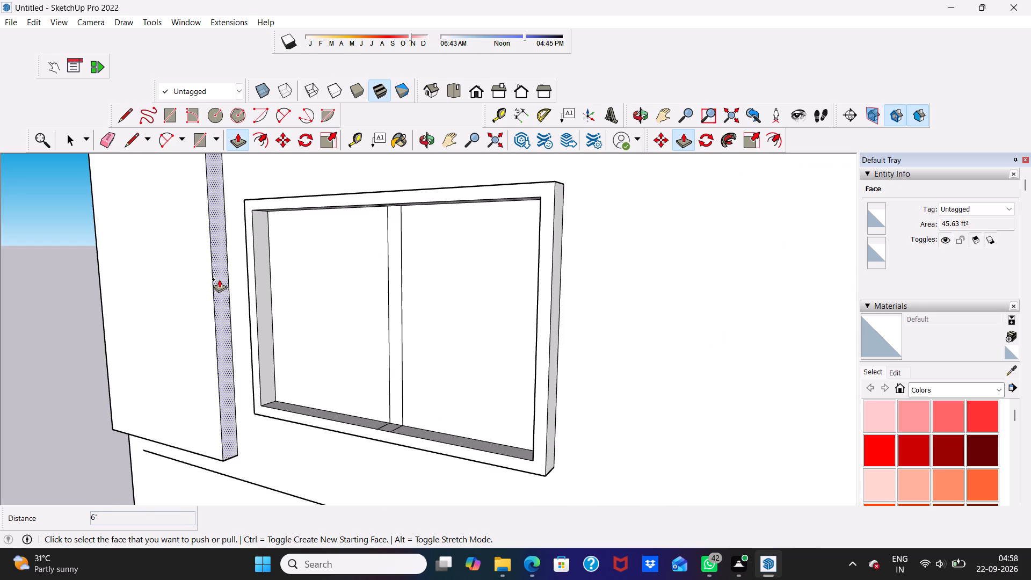
pyautogui.moveTo(219, 279); pyautogui.dragTo(228, 285)
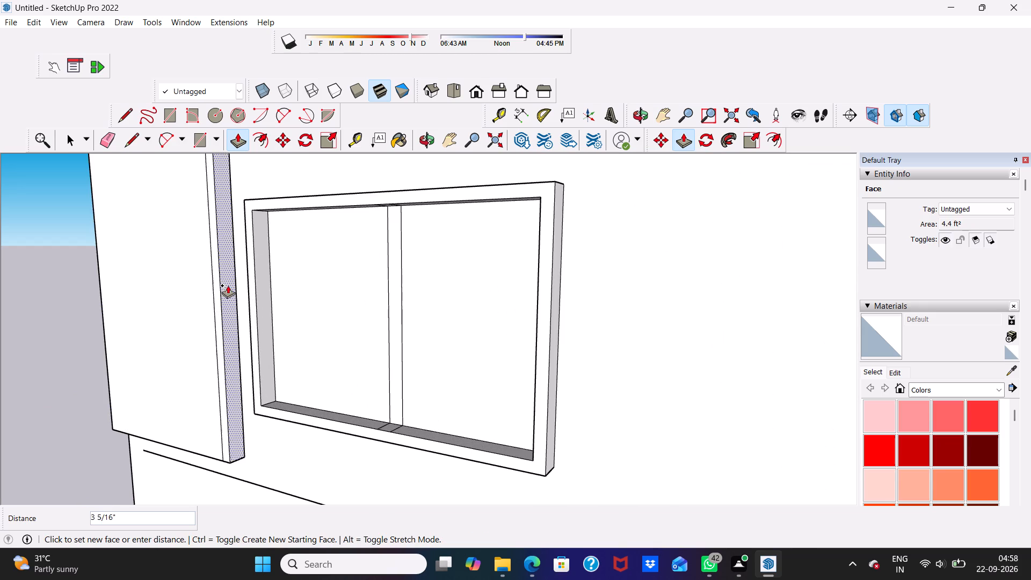
pyautogui.moveTo(228, 285); pyautogui.dragTo(246, 299)
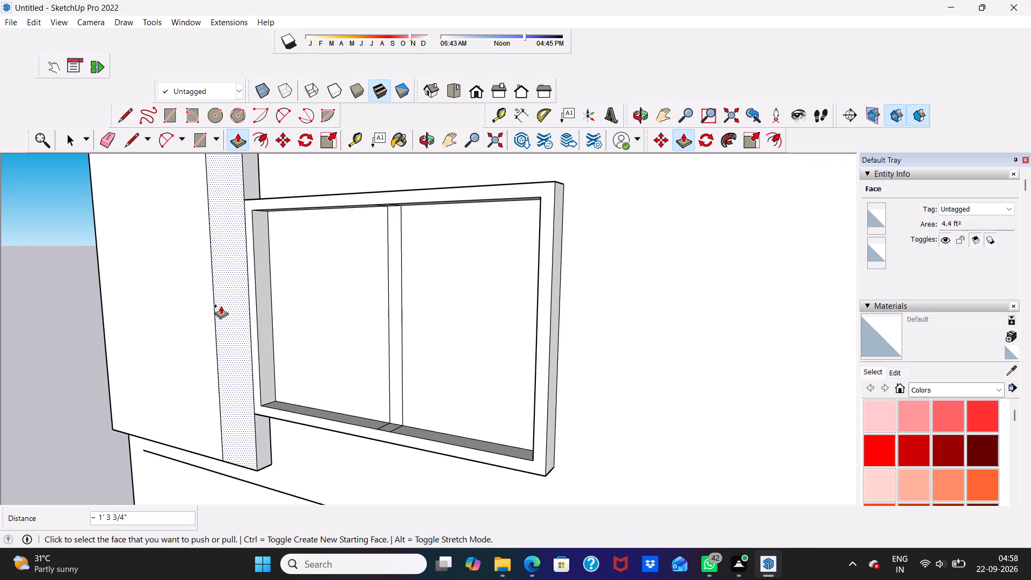
# Erase the vertical seam edge on the widened panel's front face.
pyautogui.moveTo(219, 306); pyautogui.dragTo(337, 291, button='middle')
pyautogui.press('space')
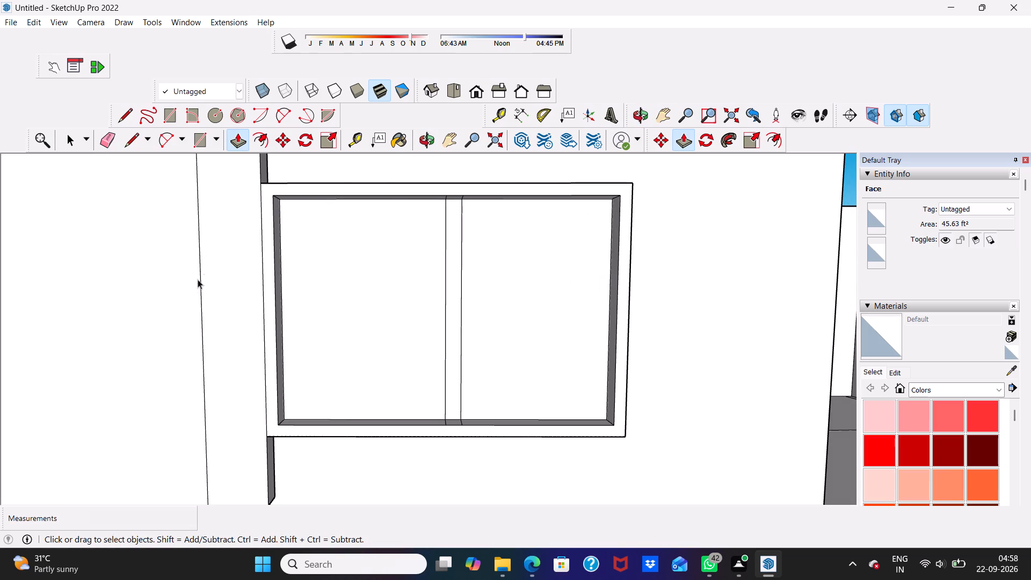
pyautogui.click(101, 138)
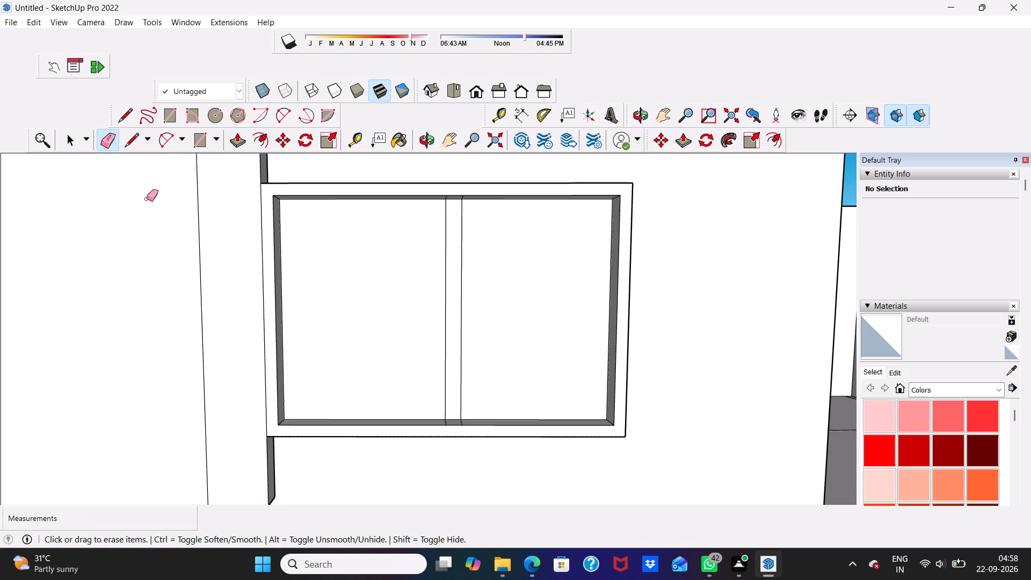
pyautogui.click(199, 228)
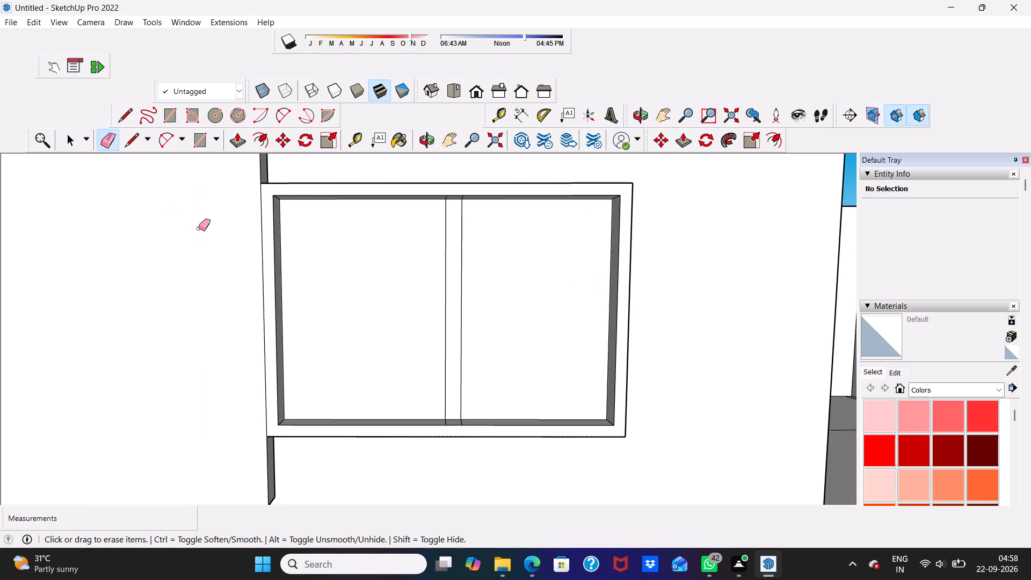
pyautogui.scroll(-9, 199, 228)
pyautogui.moveTo(208, 227); pyautogui.dragTo(220, 243, button='middle')
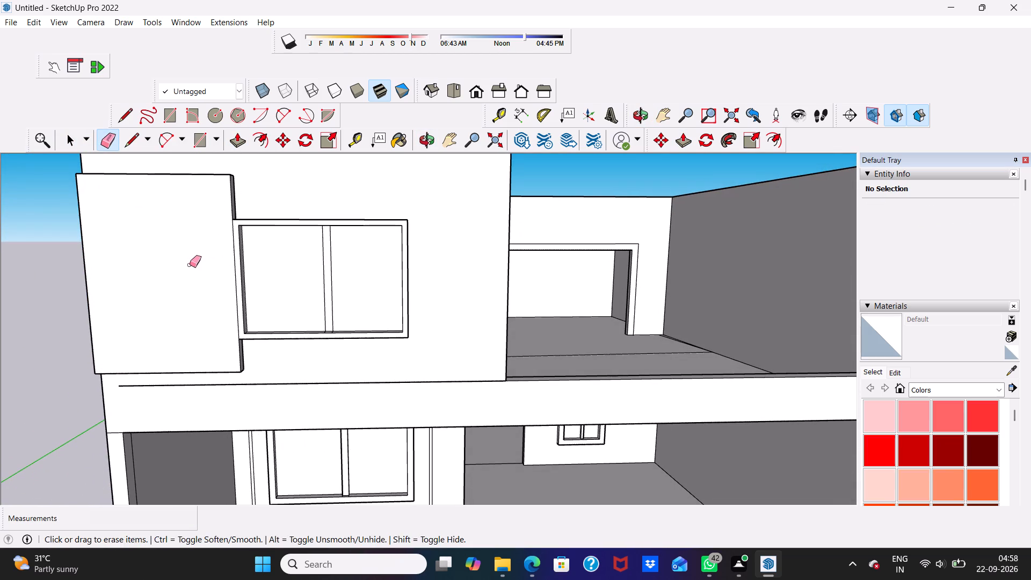
pyautogui.press('space')
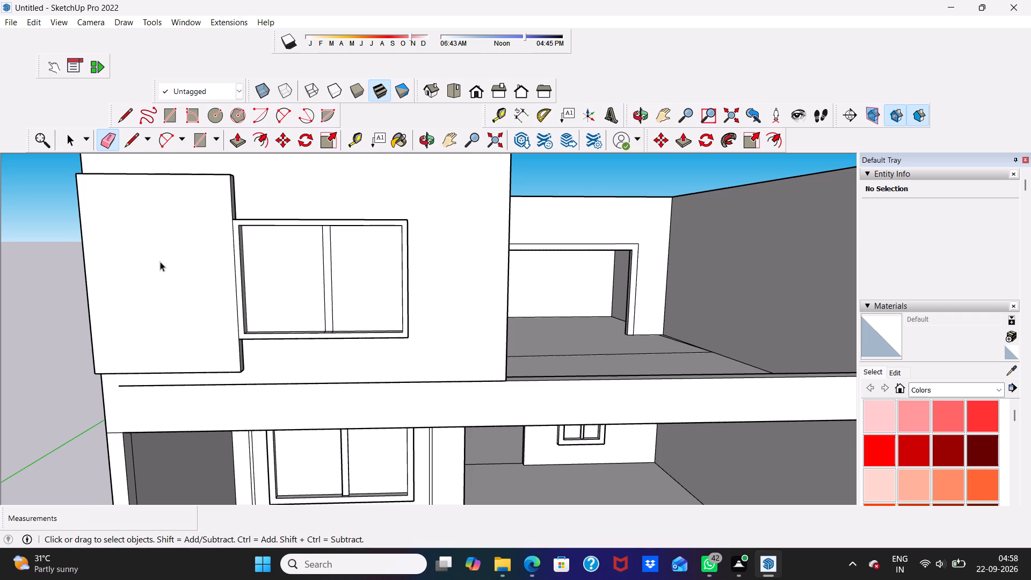
# Erase the short seam edge across the widened panel's top face.
pyautogui.scroll(2, 153, 251)
pyautogui.scroll(-4, 153, 251)
pyautogui.moveTo(162, 262); pyautogui.dragTo(142, 357, button='middle')
pyautogui.scroll(2, 149, 278)
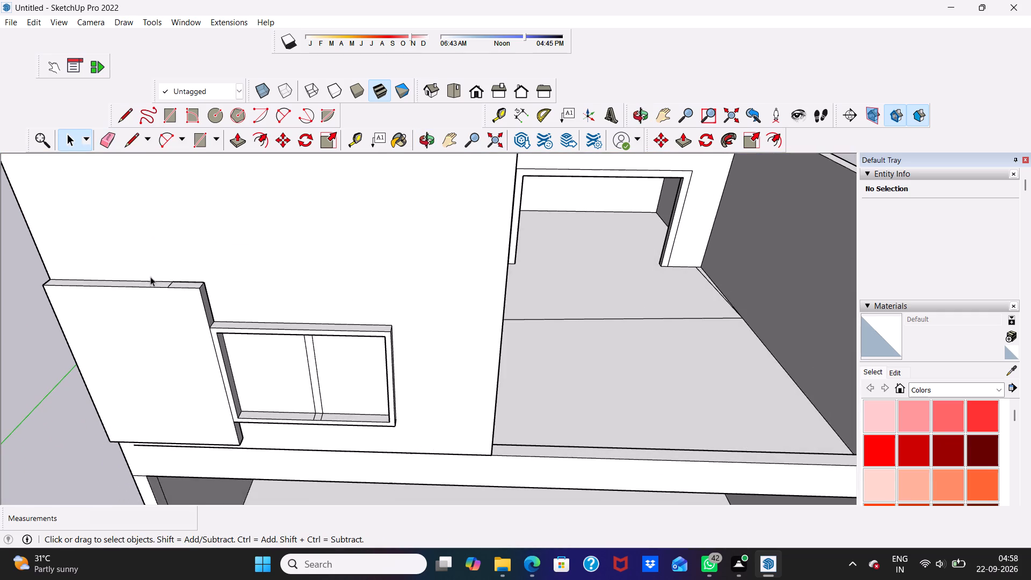
pyautogui.scroll(2, 150, 277)
pyautogui.click(108, 137)
pyautogui.scroll(3, 150, 204)
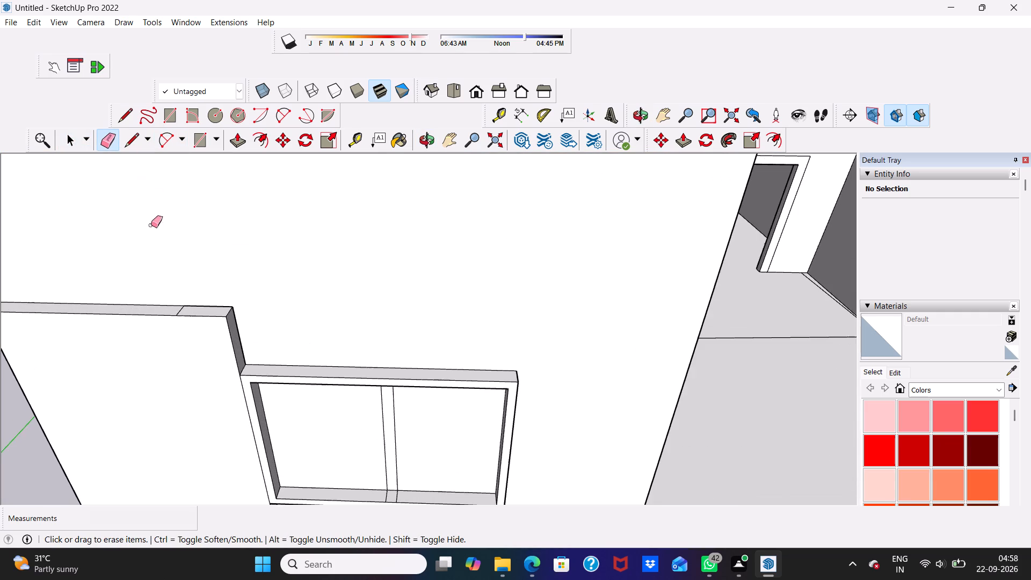
pyautogui.scroll(3, 152, 330)
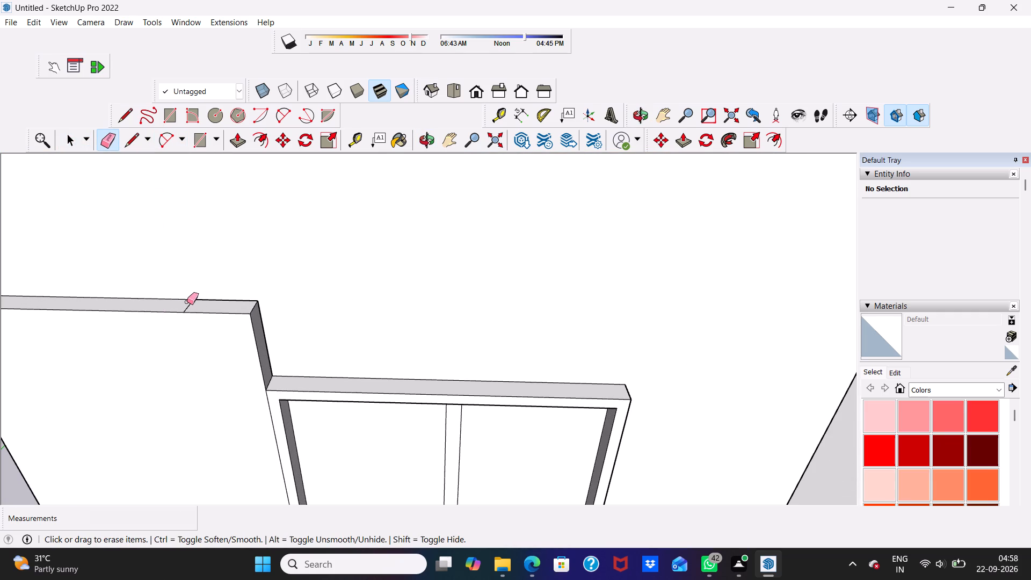
pyautogui.click(187, 302)
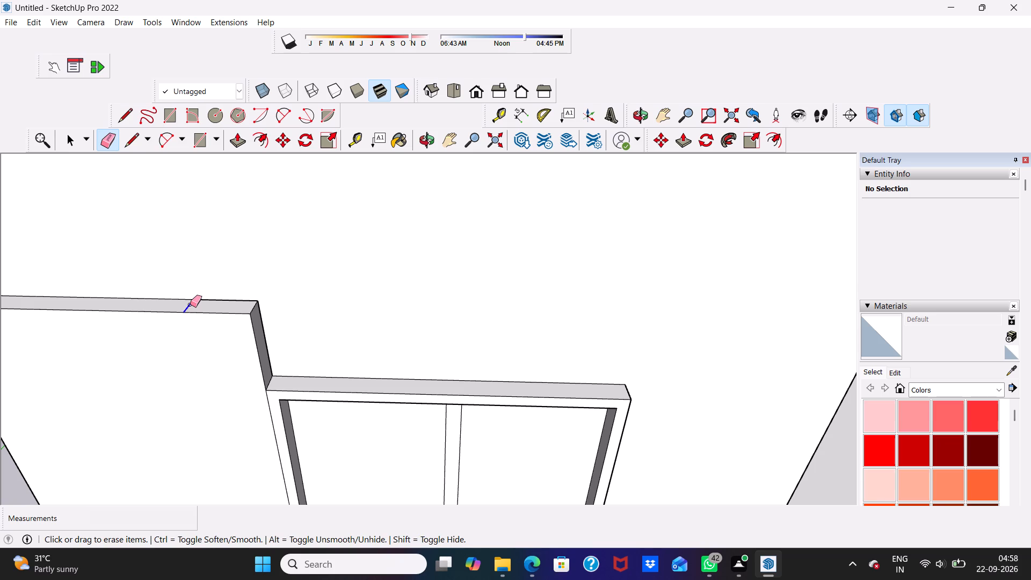
pyautogui.click(190, 305)
# Push/Pull the panel's top face up about 18' 2" so it rises above the upper block's roofline.
pyautogui.scroll(-3, 185, 302)
pyautogui.scroll(-4, 121, 309)
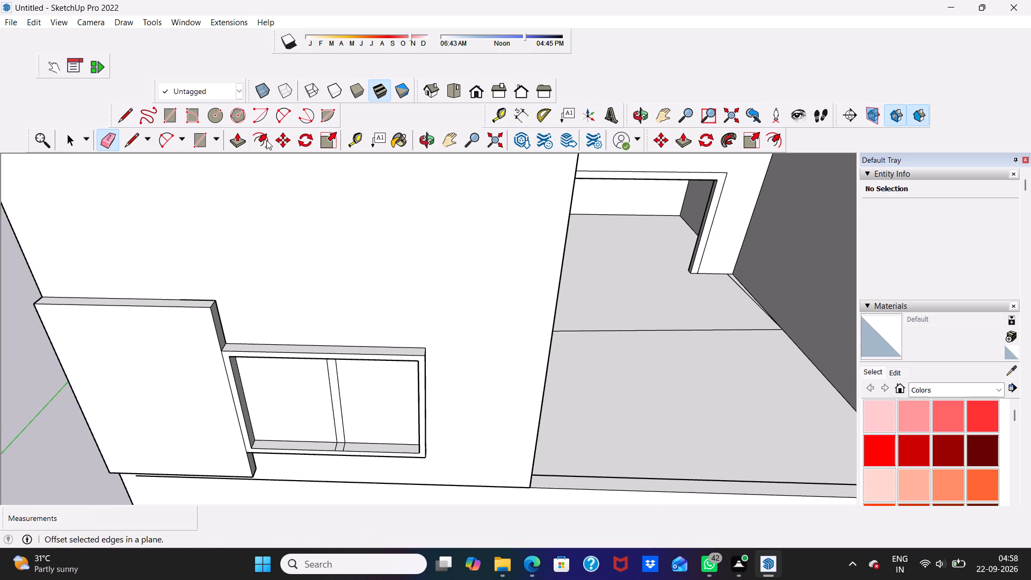
pyautogui.click(238, 135)
pyautogui.scroll(4, 134, 304)
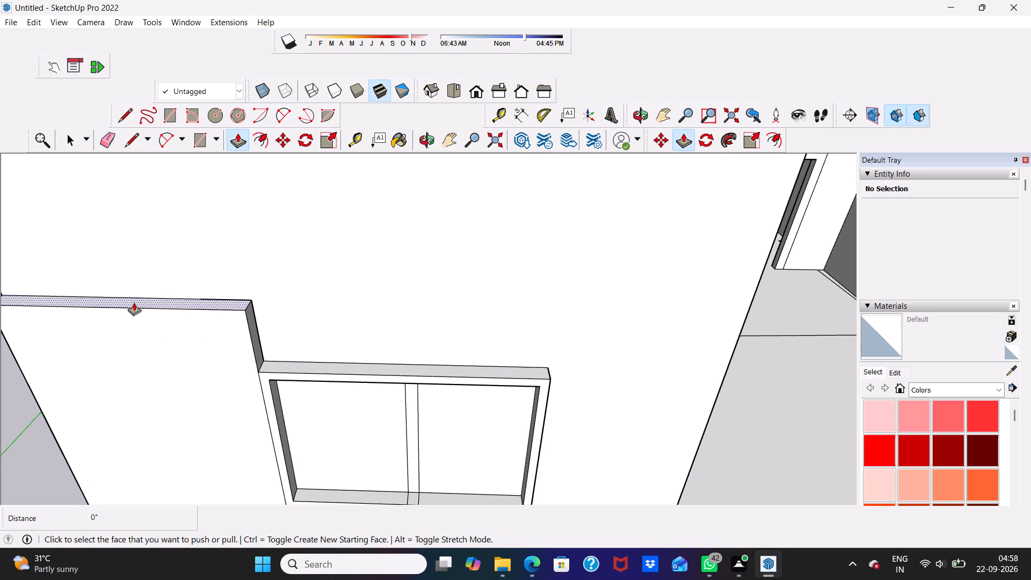
pyautogui.click(135, 299)
pyautogui.scroll(-13, 139, 275)
pyautogui.scroll(1, 257, 231)
pyautogui.scroll(-5, 251, 239)
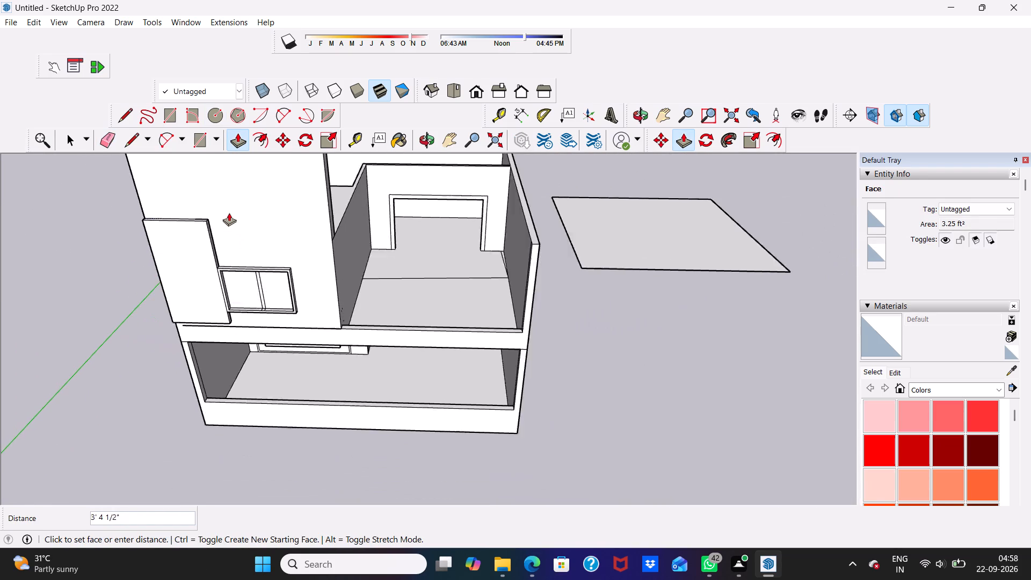
pyautogui.scroll(-10, 229, 213)
pyautogui.scroll(1, 243, 161)
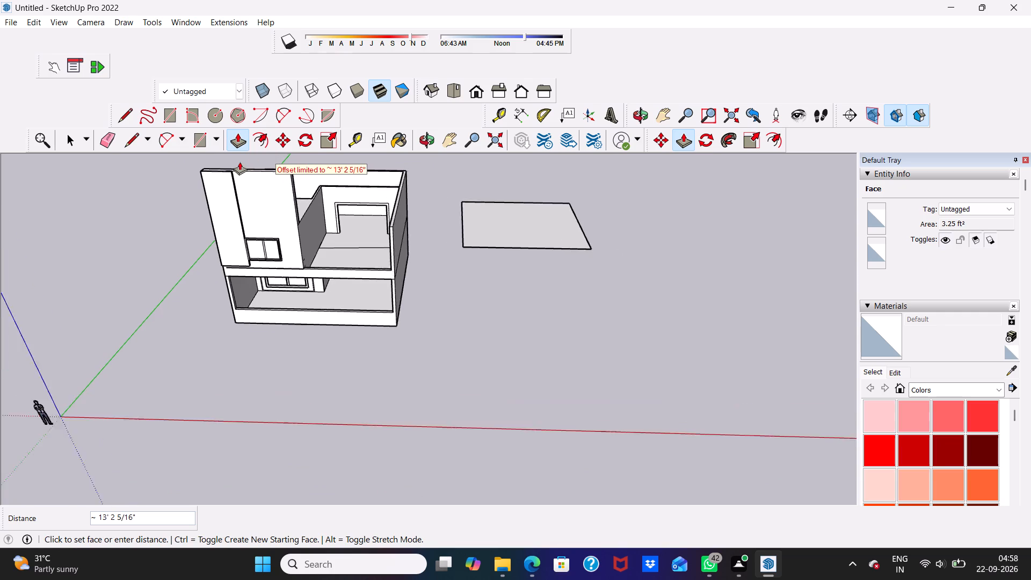
pyautogui.scroll(2, 239, 162)
pyautogui.scroll(3, 186, 173)
pyautogui.scroll(-2, 194, 169)
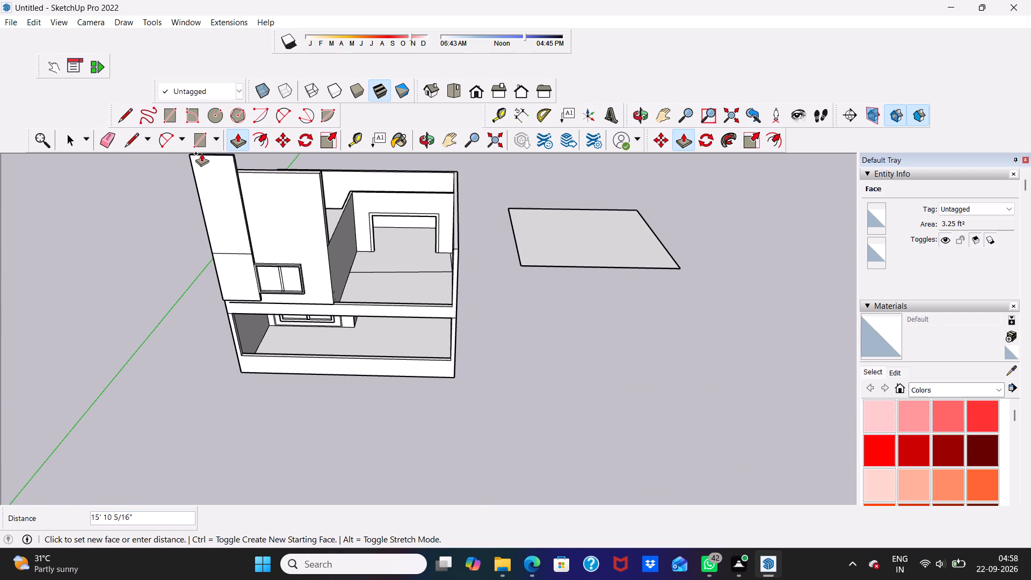
pyautogui.scroll(-8, 201, 148)
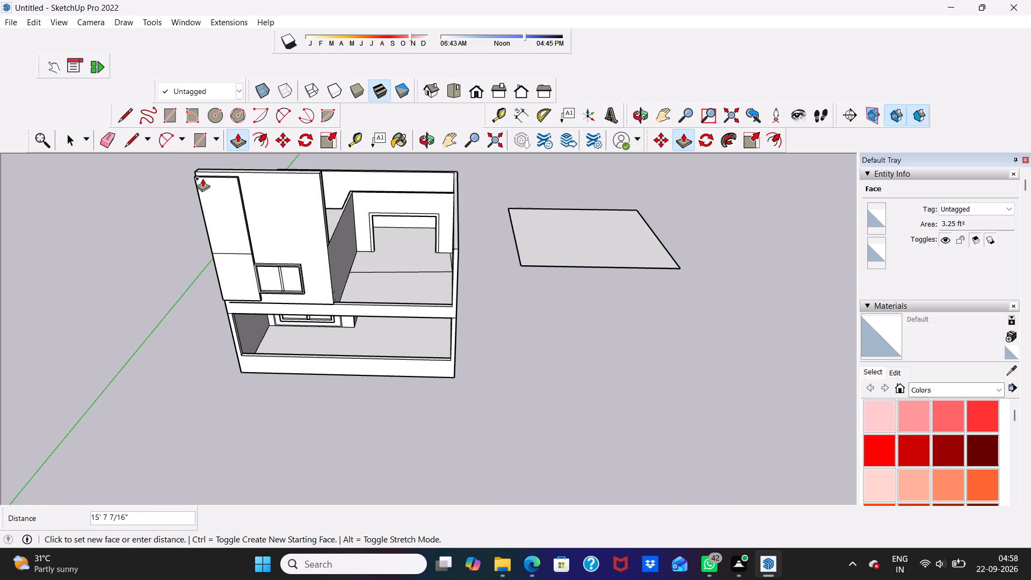
pyautogui.moveTo(202, 178); pyautogui.dragTo(226, 86, button='middle')
pyautogui.scroll(-5, 191, 182)
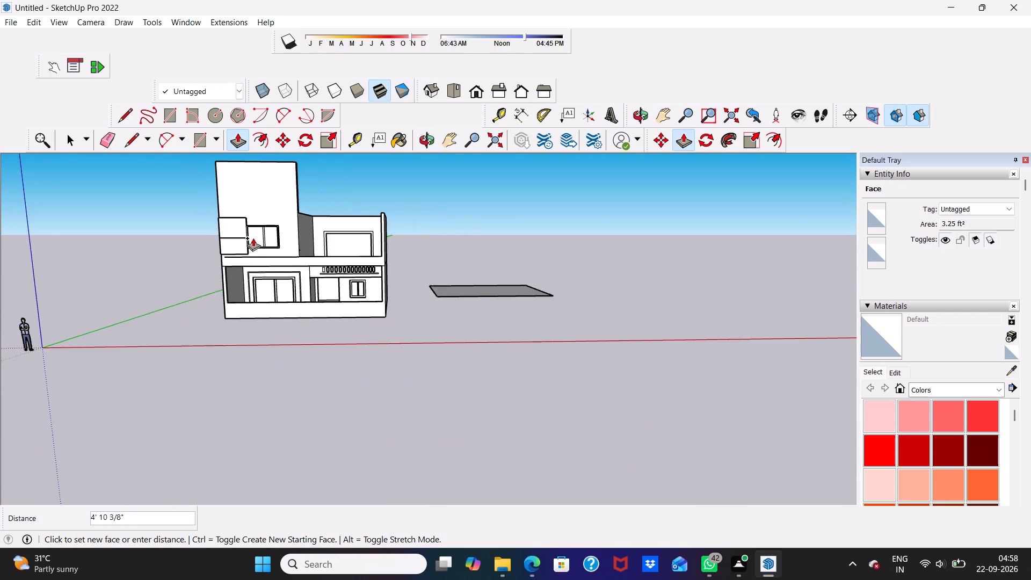
pyautogui.scroll(-2, 253, 238)
pyautogui.scroll(3, 260, 172)
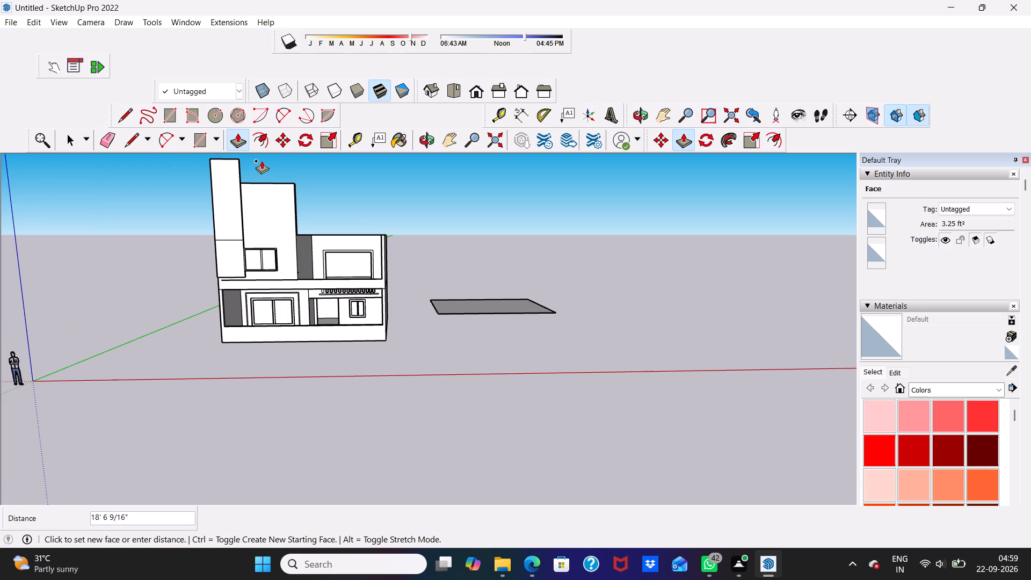
pyautogui.click(262, 162)
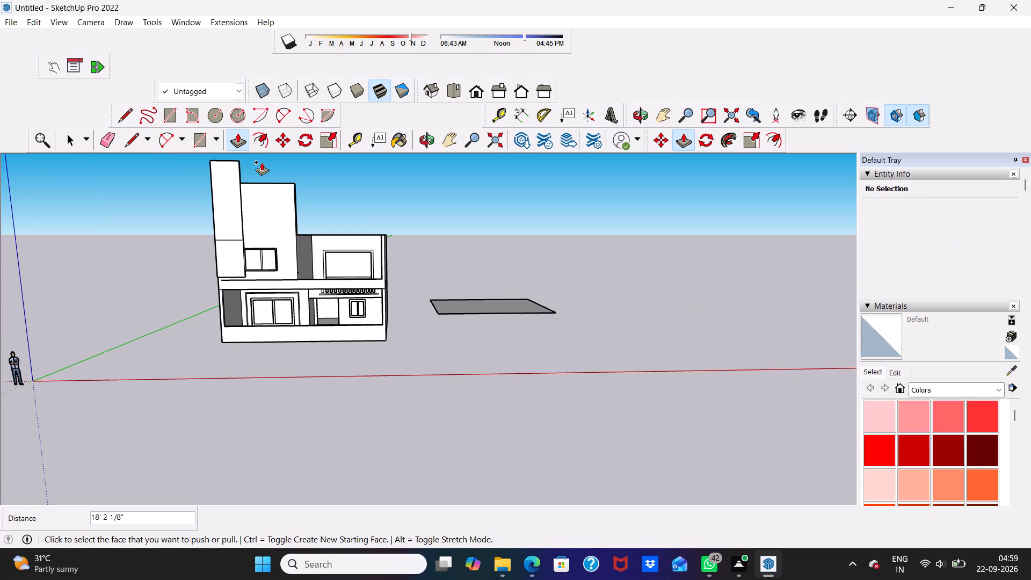
pyautogui.press('space')
pyautogui.press('space')
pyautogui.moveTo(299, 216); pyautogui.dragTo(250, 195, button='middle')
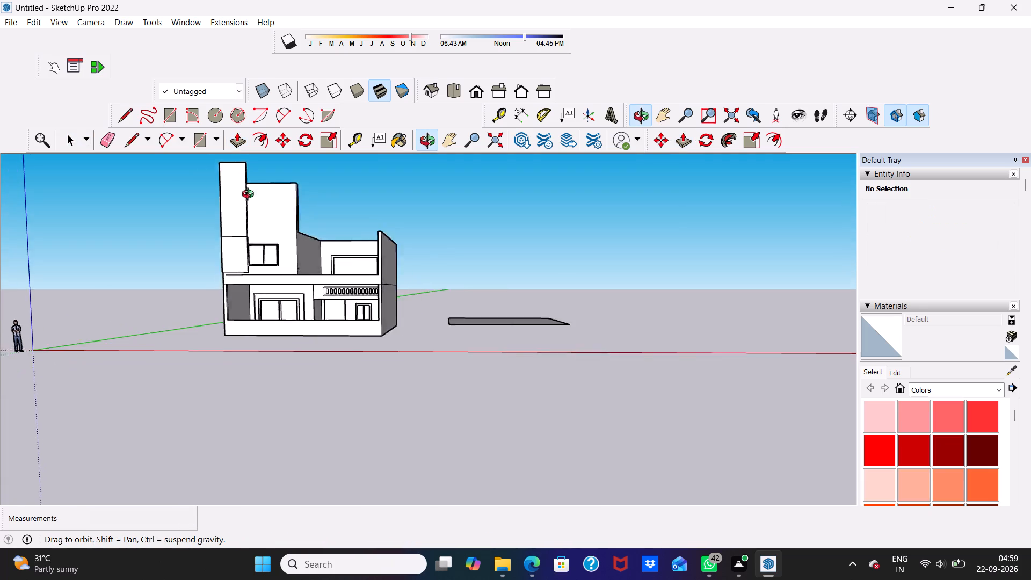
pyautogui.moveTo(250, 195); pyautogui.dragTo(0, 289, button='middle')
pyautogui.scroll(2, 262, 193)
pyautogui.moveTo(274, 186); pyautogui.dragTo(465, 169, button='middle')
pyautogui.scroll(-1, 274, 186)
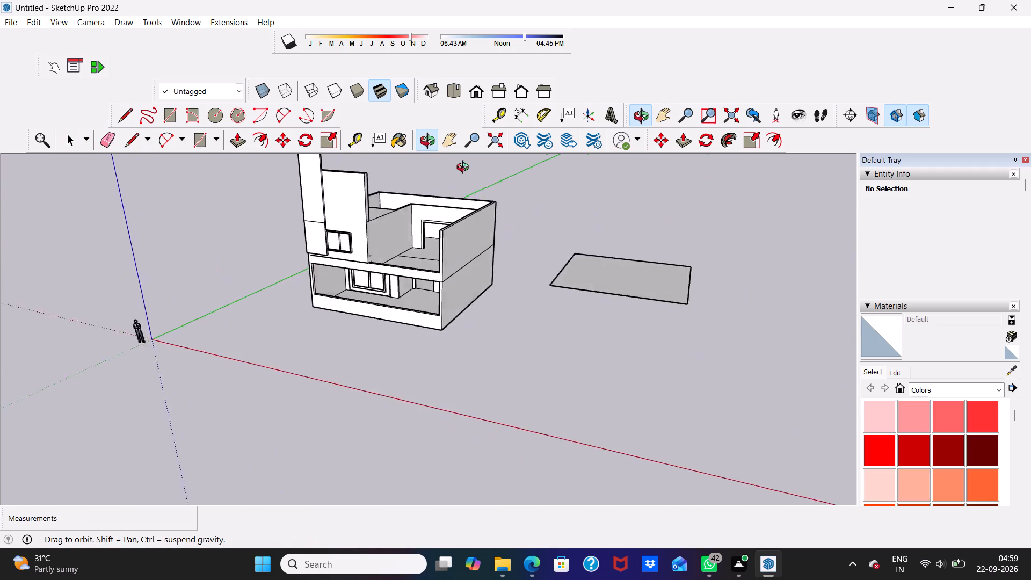
# Erase the horizontal seam edge across the tall panel's front face, just above the upper window's height.
pyautogui.moveTo(465, 169); pyautogui.dragTo(560, 162, button='middle')
pyautogui.scroll(1, 452, 158)
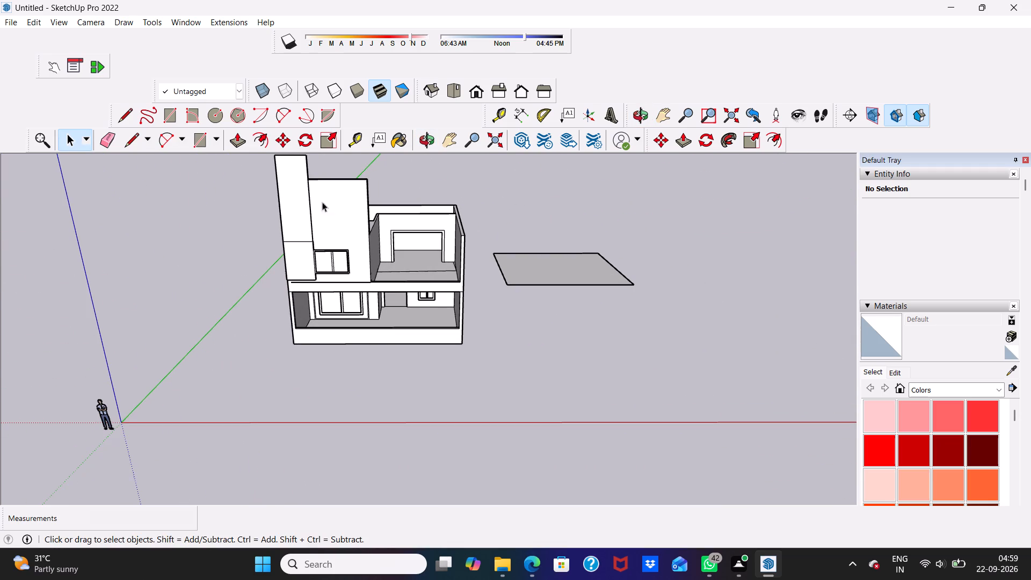
pyautogui.scroll(1, 251, 218)
pyautogui.click(104, 135)
pyautogui.scroll(5, 330, 282)
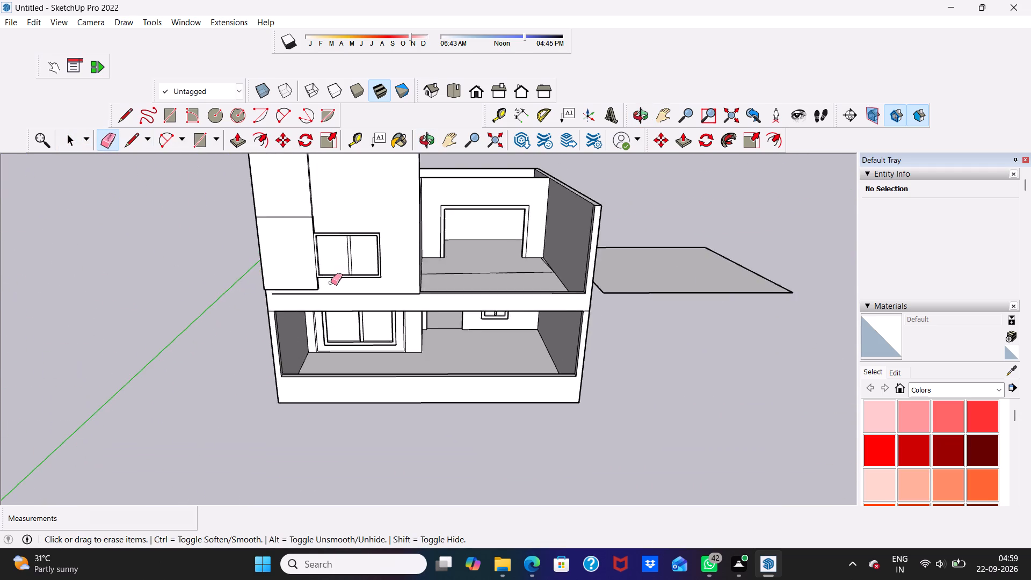
pyautogui.scroll(3, 331, 282)
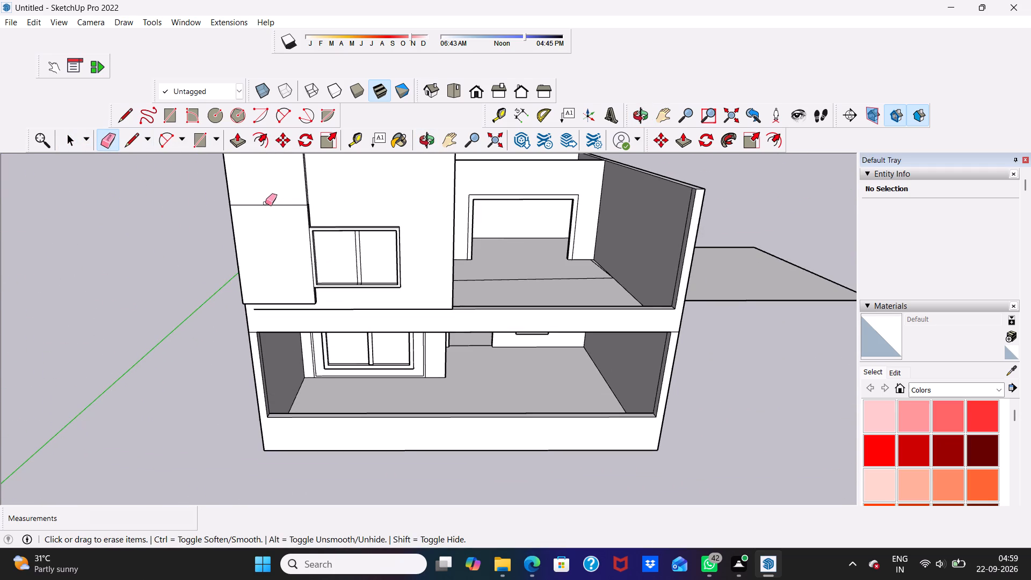
pyautogui.click(265, 203)
pyautogui.click(263, 205)
# Erase the short seam edge on the tall panel's window-facing side, just above the window frame.
pyautogui.moveTo(267, 220); pyautogui.dragTo(239, 222, button='middle')
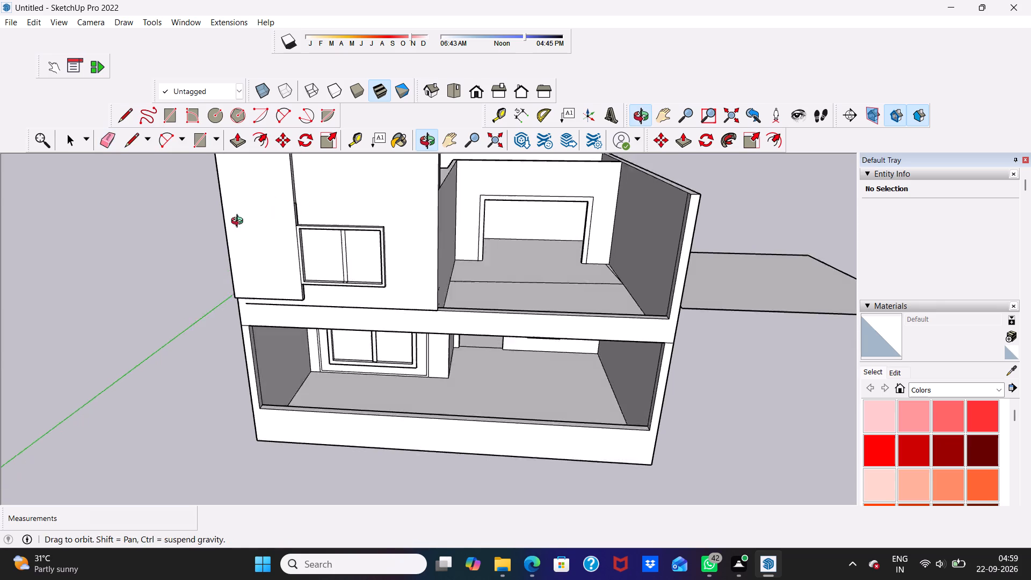
pyautogui.moveTo(239, 222); pyautogui.dragTo(83, 262, button='middle')
pyautogui.scroll(8, 219, 228)
pyautogui.scroll(2, 301, 180)
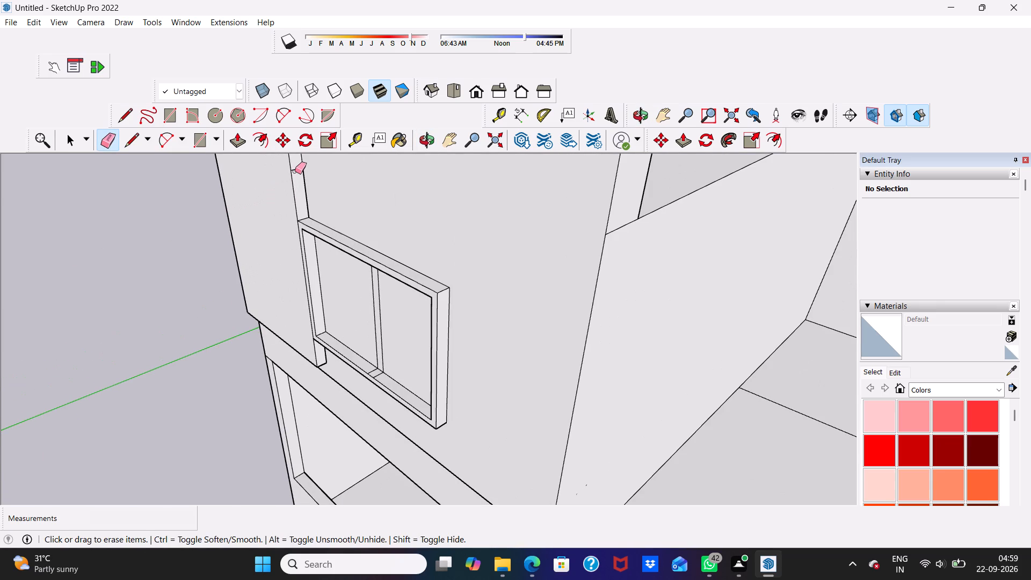
pyautogui.click(294, 168)
# Draw a line extending the floor slab's upper front edge to the facade's outer corner below the tall panel.
pyautogui.moveTo(248, 272); pyautogui.dragTo(416, 239, button='middle')
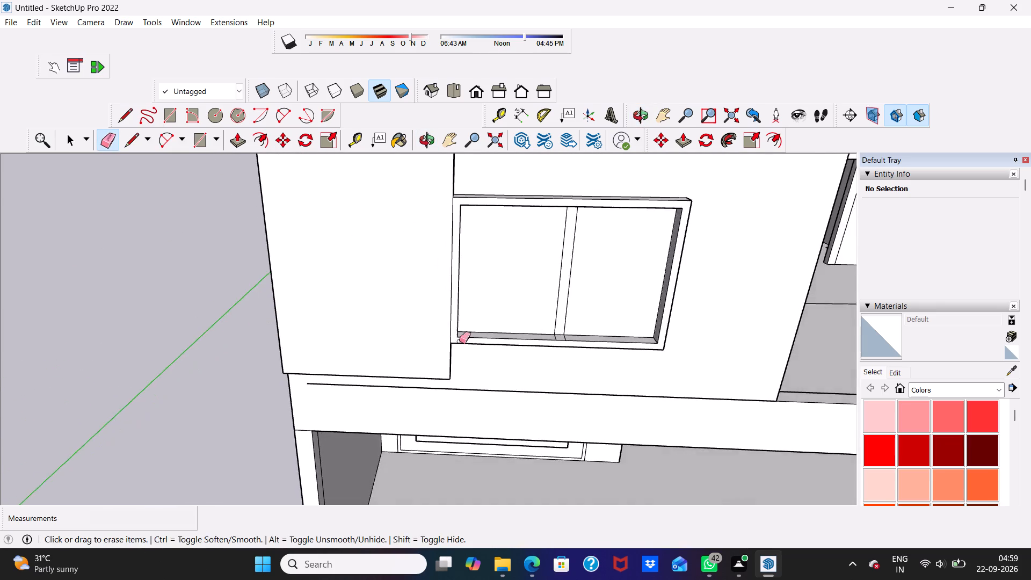
pyautogui.scroll(2, 460, 352)
pyautogui.scroll(-1, 415, 408)
pyautogui.scroll(2, 413, 405)
pyautogui.moveTo(413, 403); pyautogui.dragTo(432, 340, button='middle')
pyautogui.press('space')
pyautogui.scroll(-6, 317, 274)
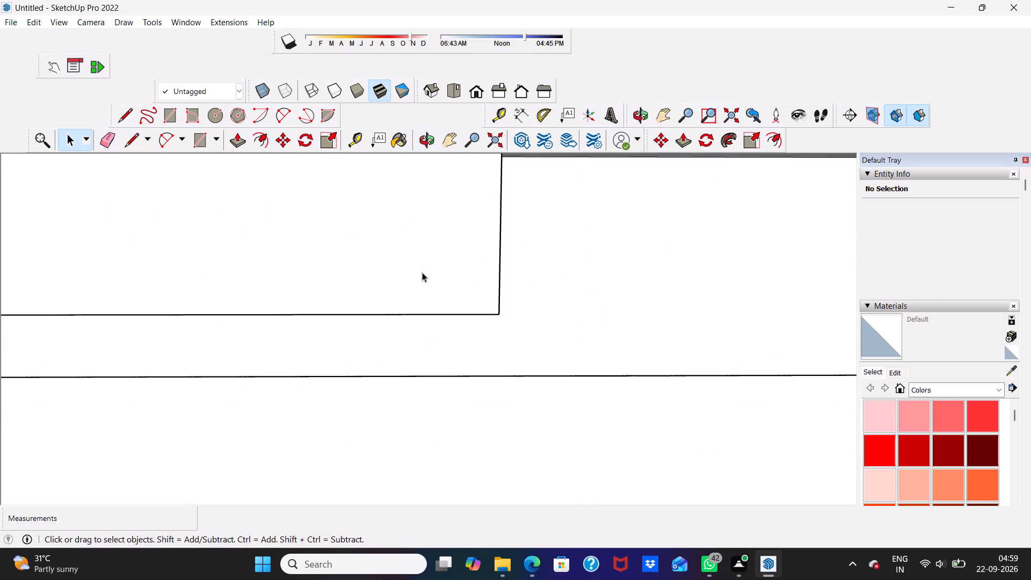
pyautogui.scroll(-8, 422, 272)
pyautogui.click(128, 137)
pyautogui.scroll(2, 197, 378)
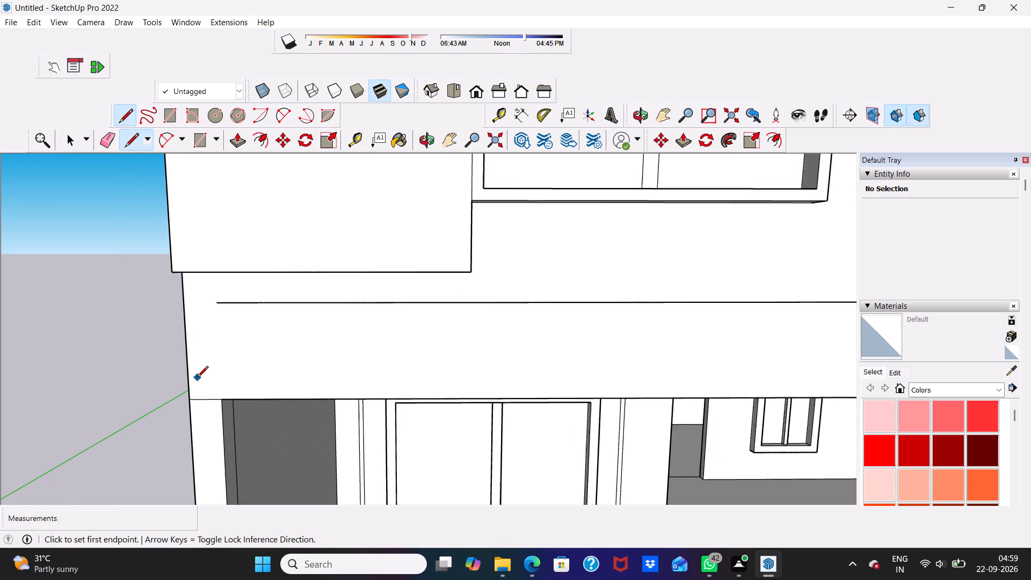
pyautogui.scroll(2, 197, 378)
pyautogui.click(227, 278)
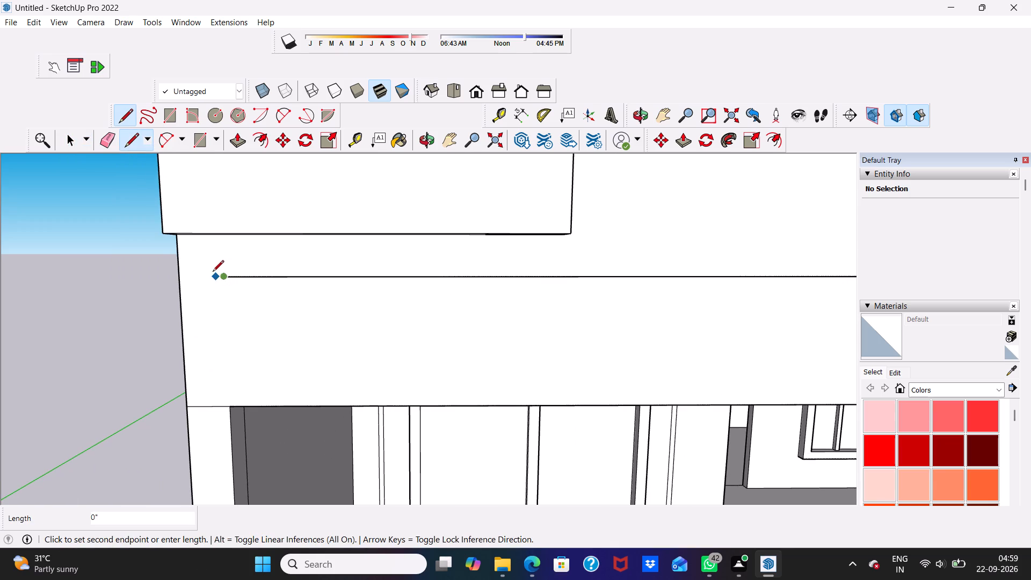
pyautogui.click(180, 279)
pyautogui.scroll(-3, 180, 279)
pyautogui.press('space')
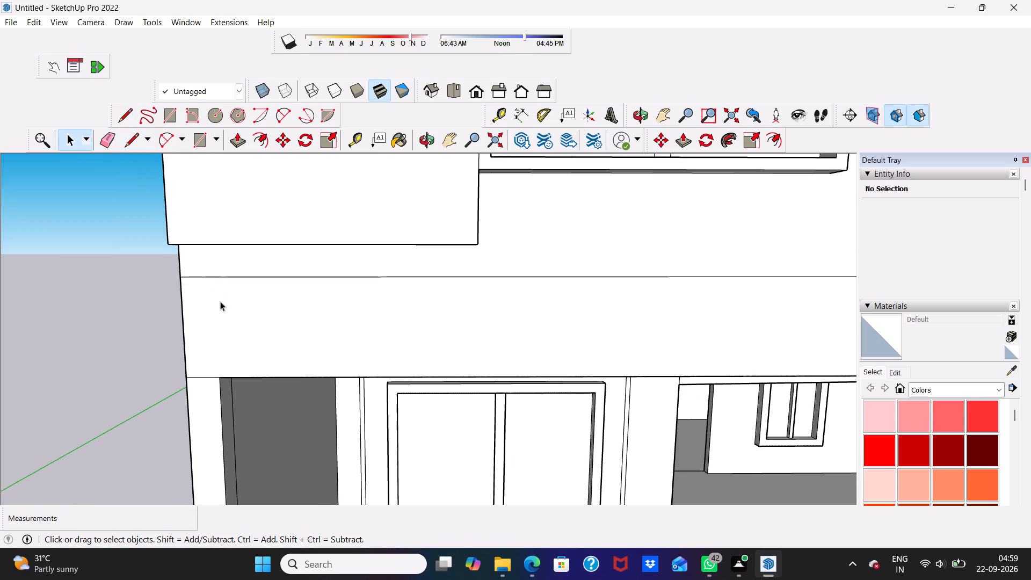
# Push/Pull the L-shaped front face of the floor band and terrace end wall outward 1'.
pyautogui.click(281, 343)
pyautogui.scroll(-13, 276, 314)
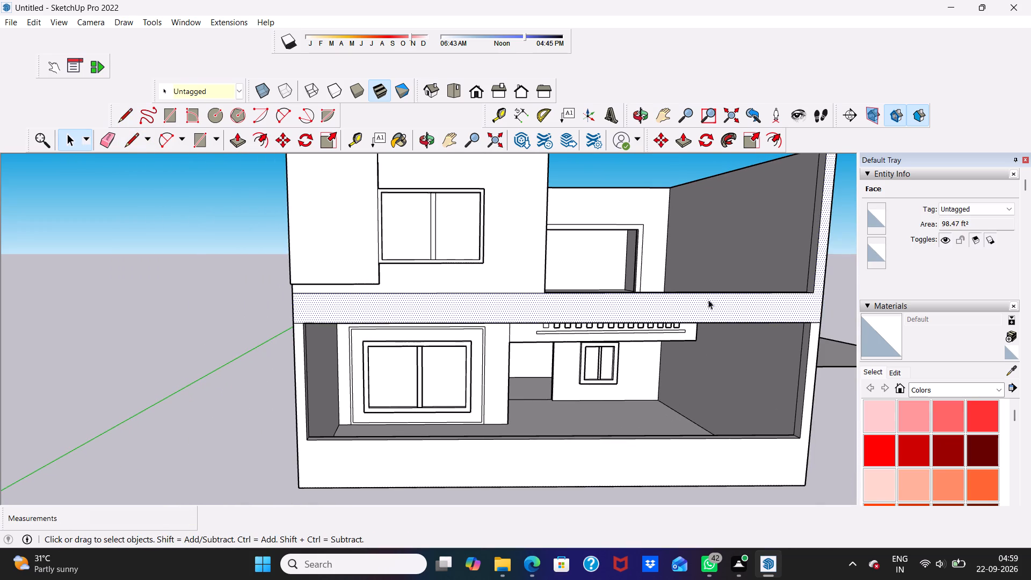
pyautogui.scroll(1, 762, 247)
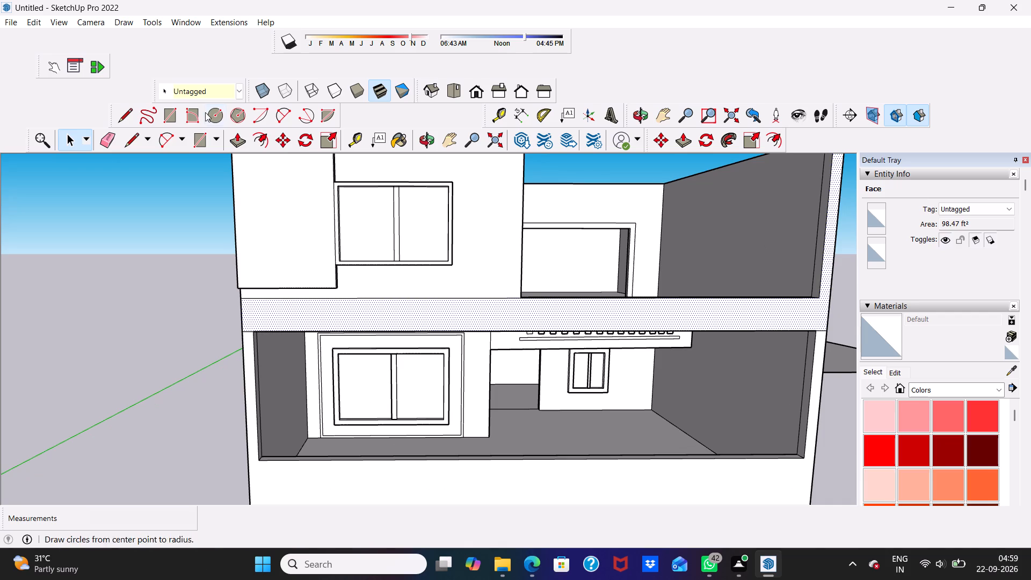
pyautogui.click(239, 135)
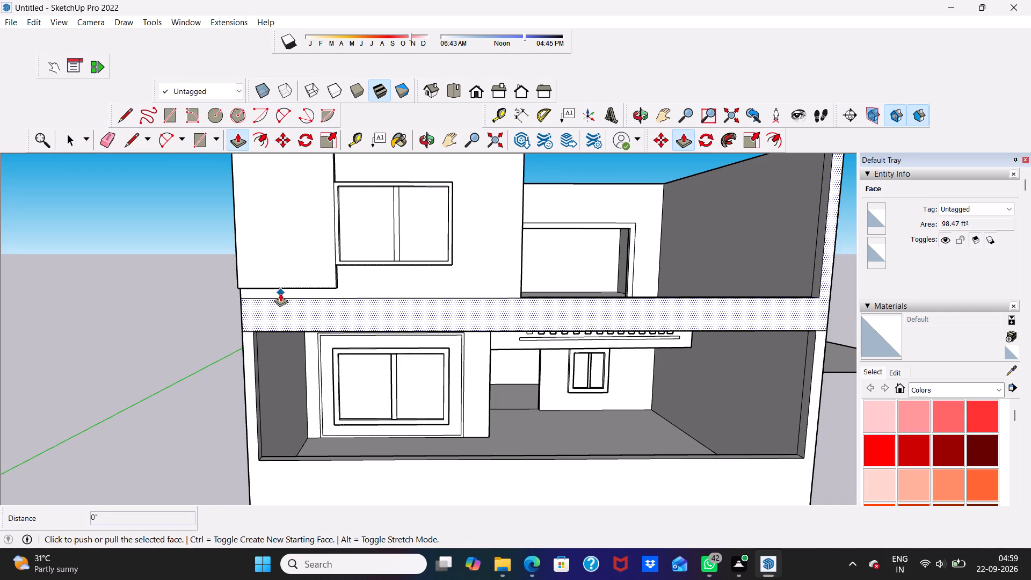
pyautogui.click(272, 309)
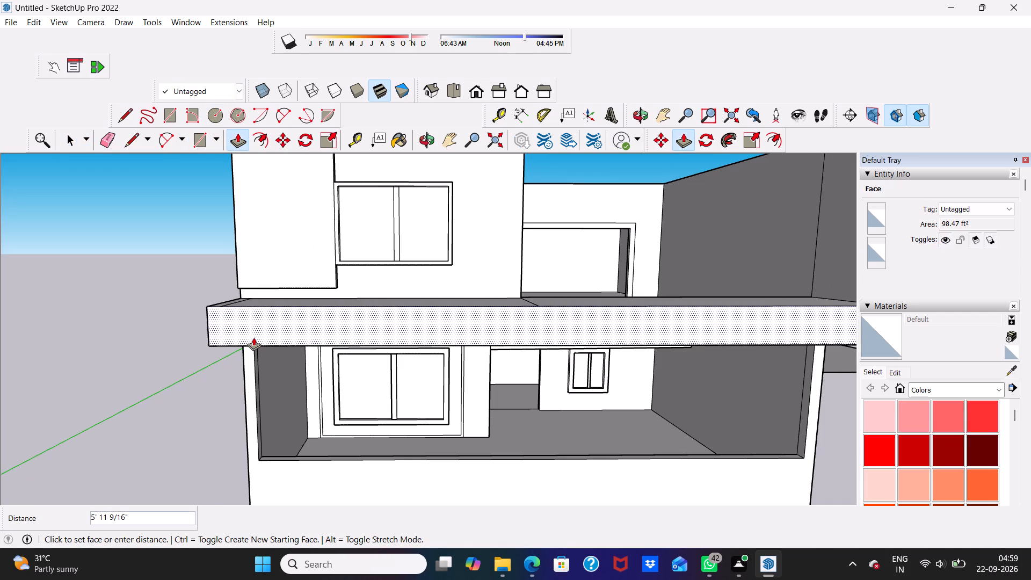
pyautogui.press('1')
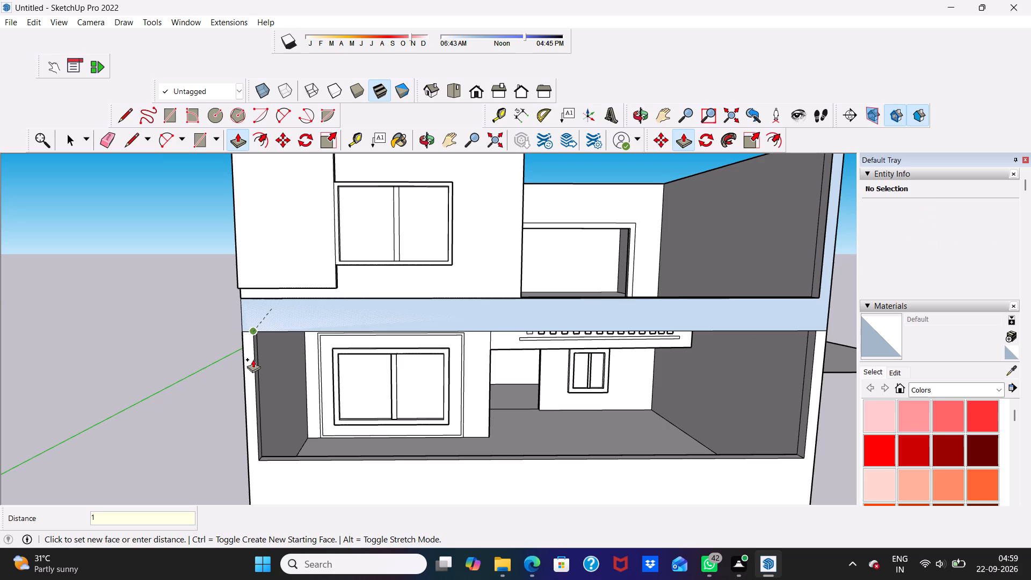
pyautogui.scroll(-2, 234, 324)
pyautogui.write("1'")
pyautogui.press('Return')
# Push/Pull the inner side of the projecting terrace end post about 10 15/16" inward to thicken it.
pyautogui.scroll(1, 214, 333)
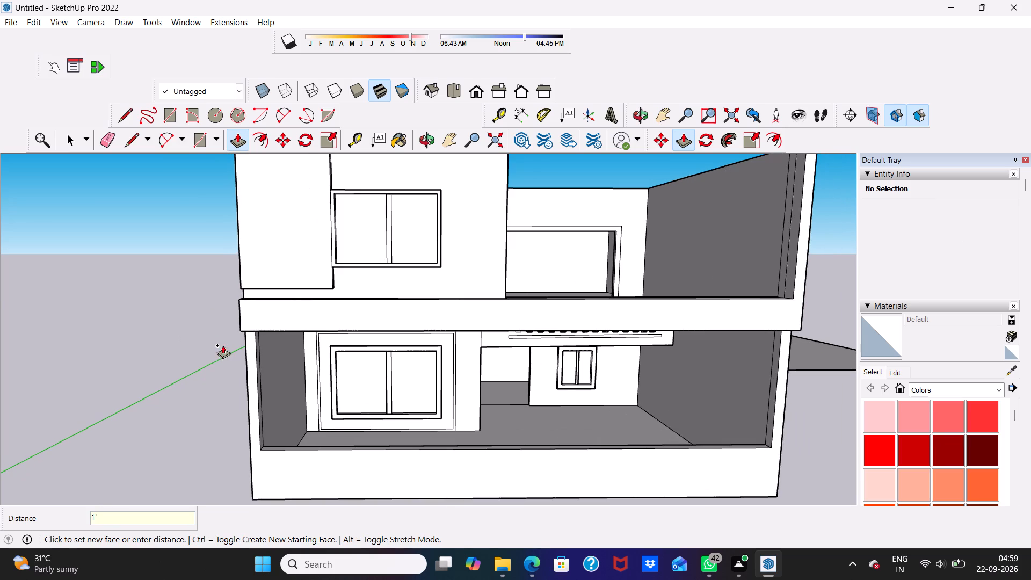
pyautogui.scroll(-4, 464, 380)
pyautogui.scroll(5, 654, 287)
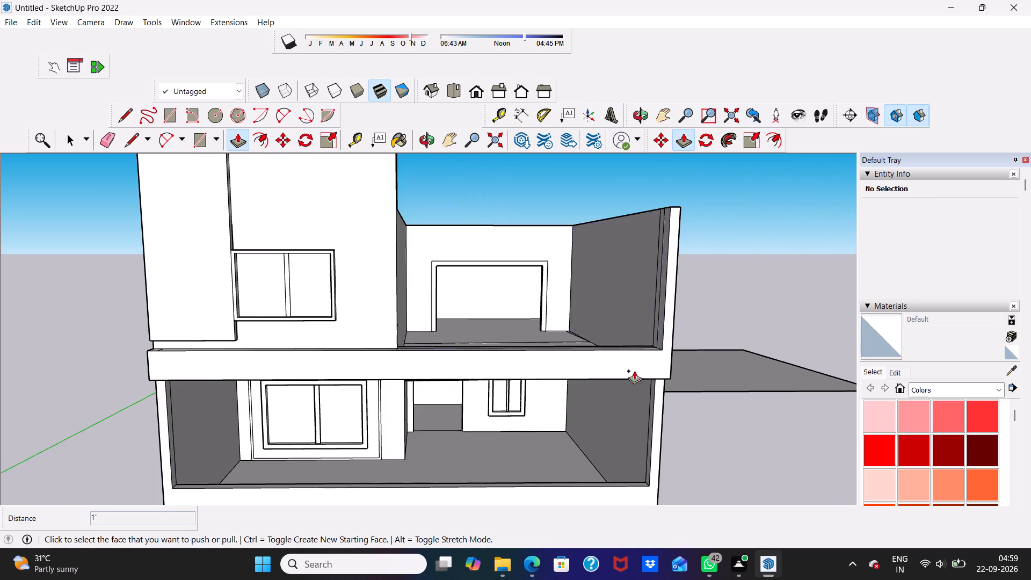
pyautogui.scroll(10, 648, 346)
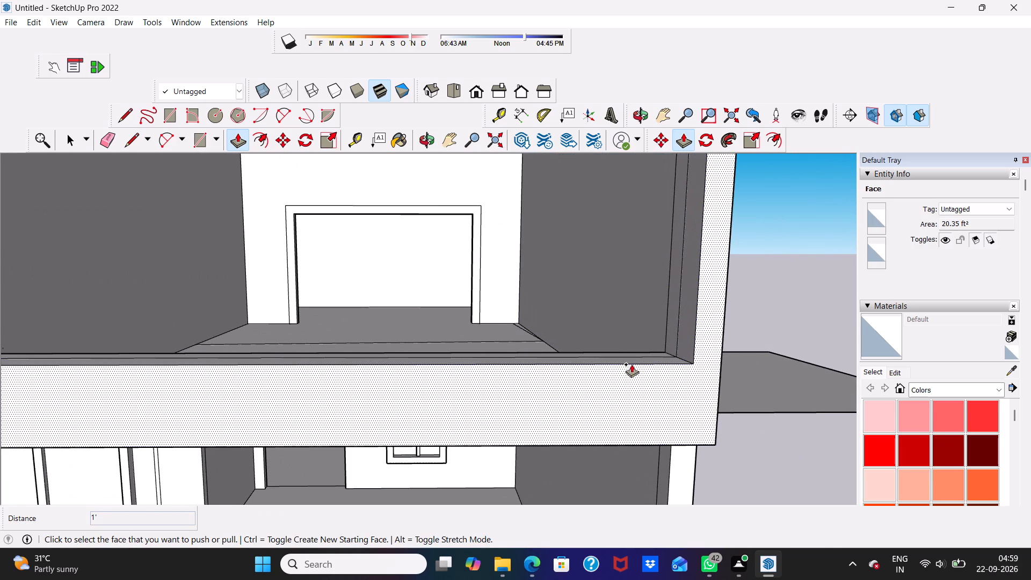
pyautogui.press('space')
pyautogui.scroll(-4, 634, 363)
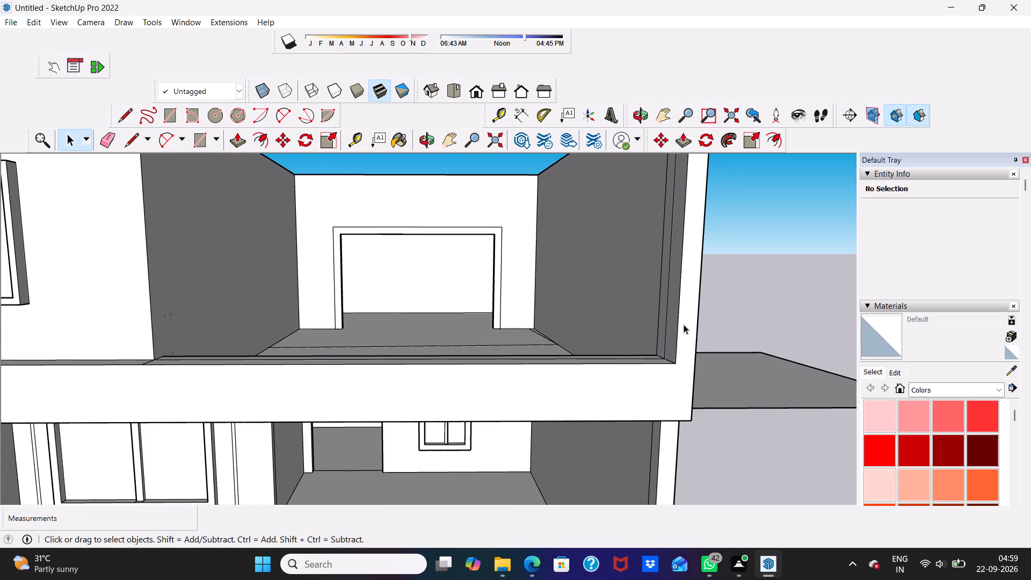
pyautogui.scroll(2, 692, 315)
pyautogui.click(667, 317)
pyautogui.scroll(-2, 666, 318)
pyautogui.moveTo(649, 329); pyautogui.dragTo(692, 347, button='middle')
pyautogui.scroll(-7, 613, 323)
pyautogui.scroll(2, 604, 290)
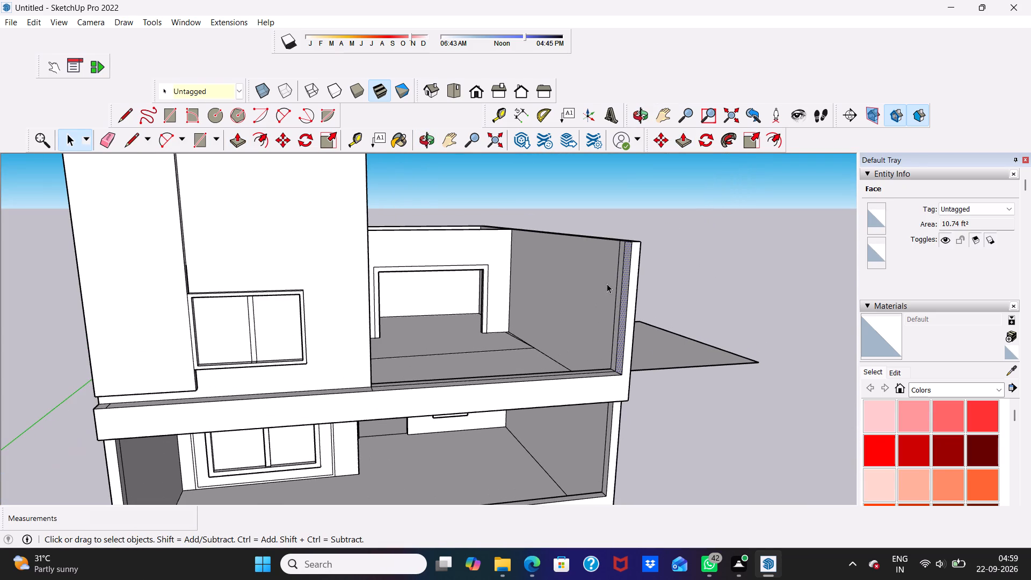
pyautogui.click(231, 137)
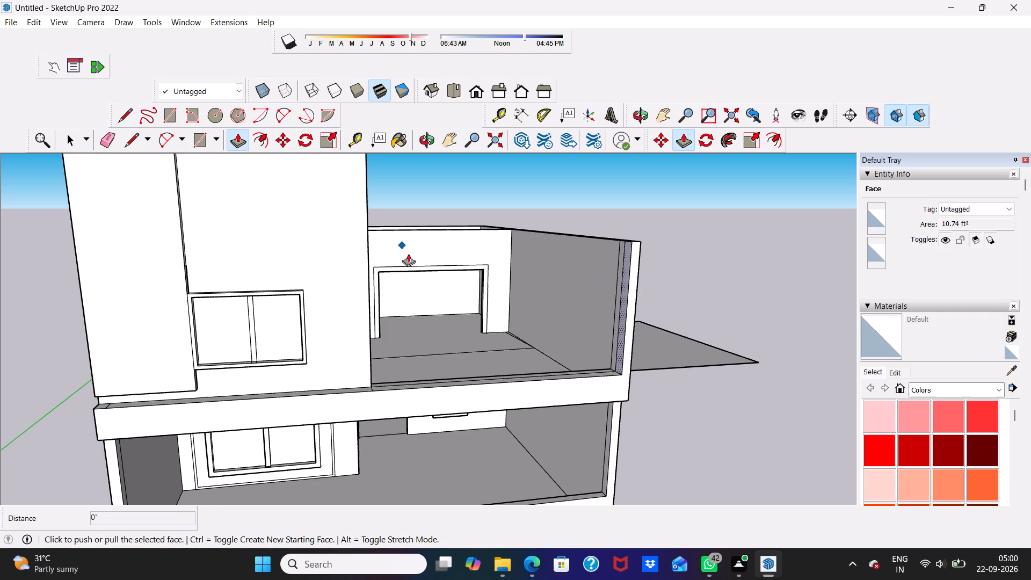
pyautogui.scroll(-1, 529, 342)
pyautogui.scroll(3, 615, 283)
pyautogui.scroll(1, 640, 331)
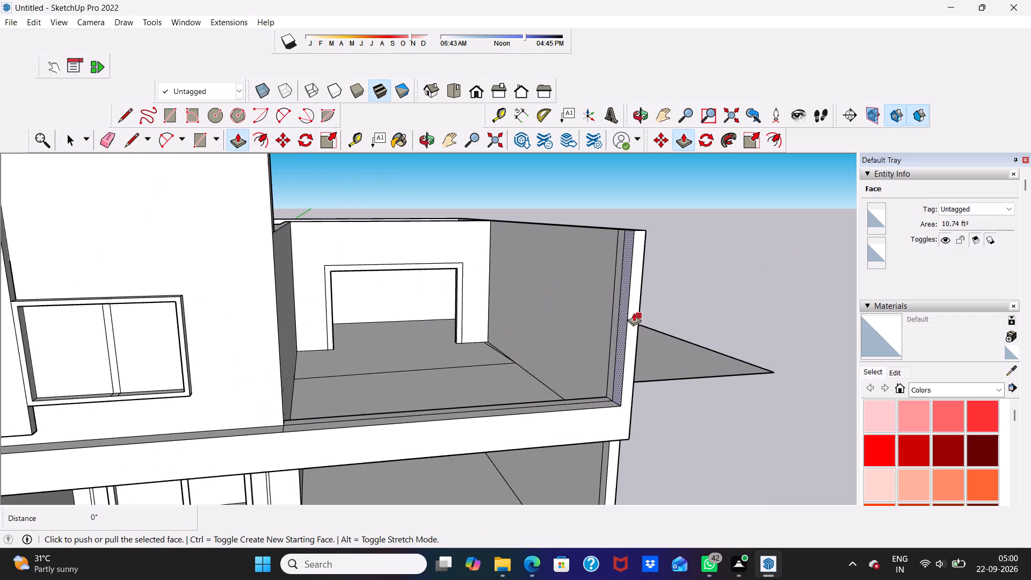
pyautogui.click(616, 322)
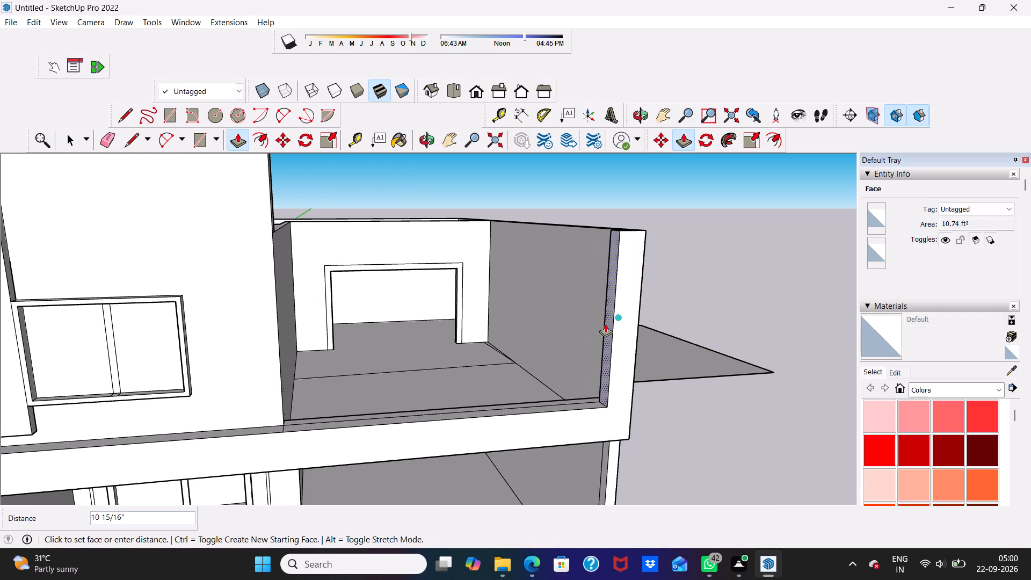
pyautogui.click(605, 323)
# Push/Pull the terrace end post's top face up 5".
pyautogui.scroll(-3, 586, 294)
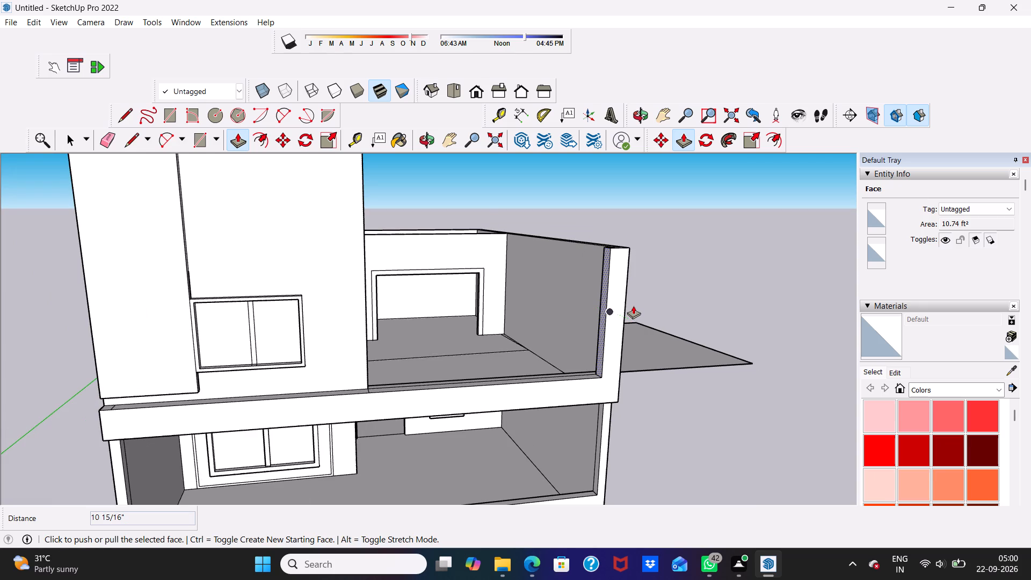
pyautogui.moveTo(633, 306); pyautogui.dragTo(513, 345, button='middle')
pyautogui.scroll(5, 511, 316)
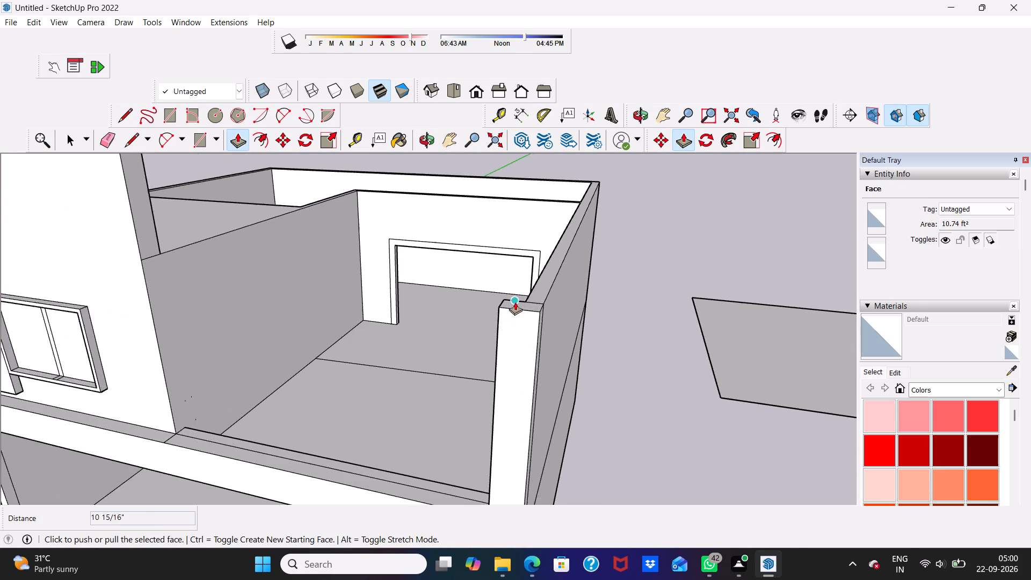
pyautogui.scroll(7, 515, 302)
pyautogui.scroll(-4, 525, 311)
pyautogui.scroll(1, 557, 345)
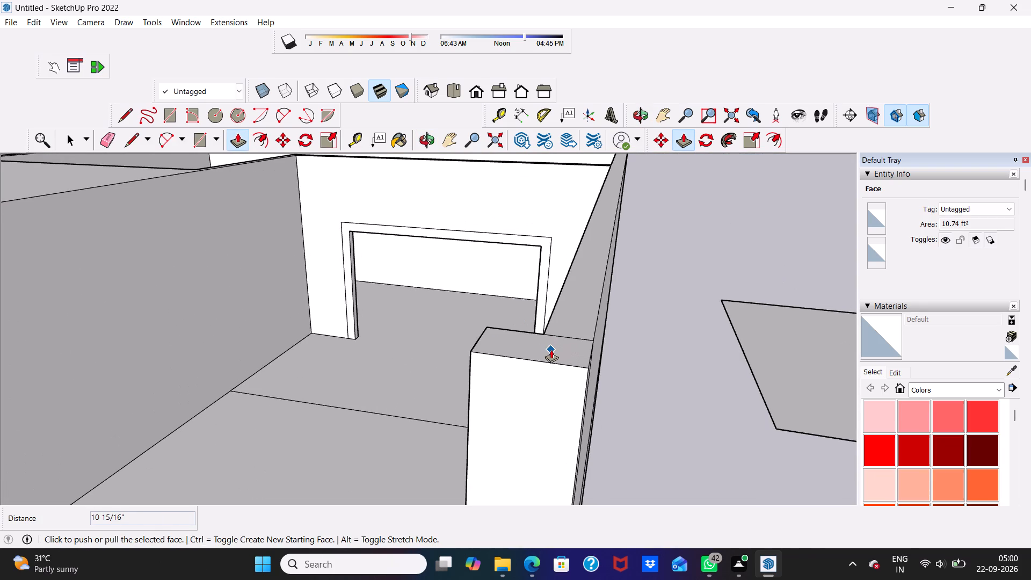
pyautogui.press('space')
pyautogui.click(551, 349)
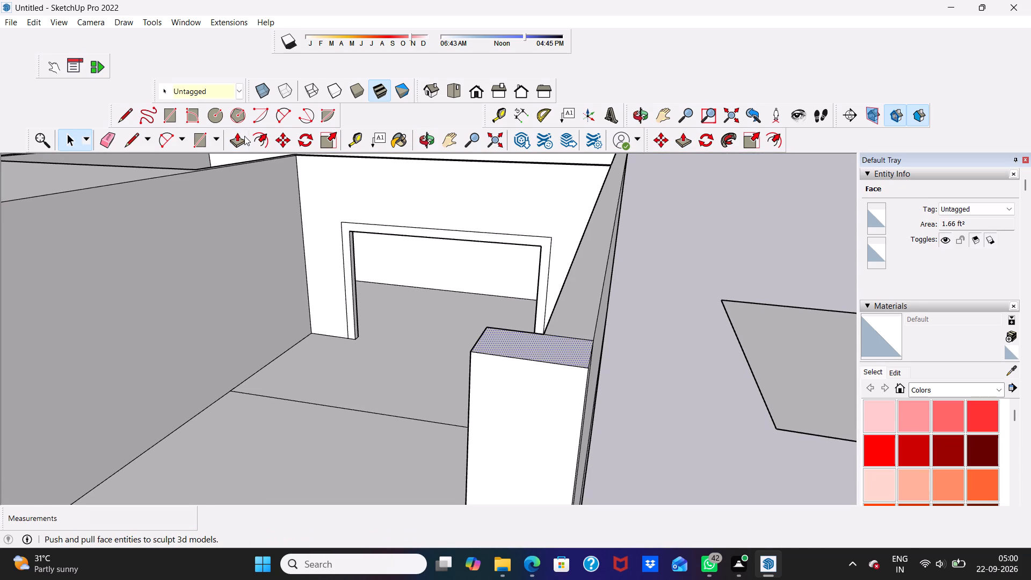
pyautogui.click(240, 136)
pyautogui.click(548, 345)
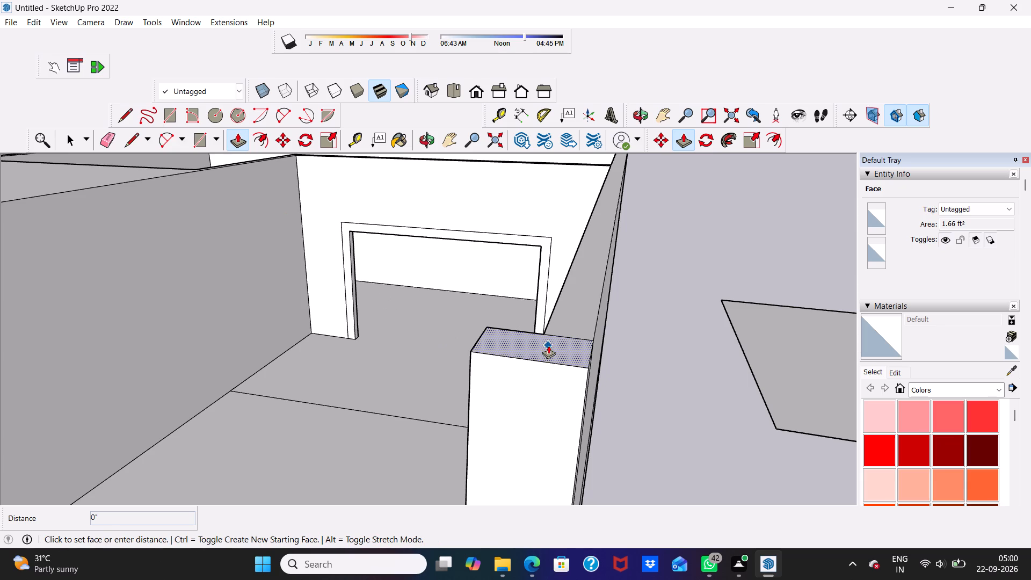
pyautogui.scroll(-4, 549, 344)
pyautogui.scroll(-2, 531, 300)
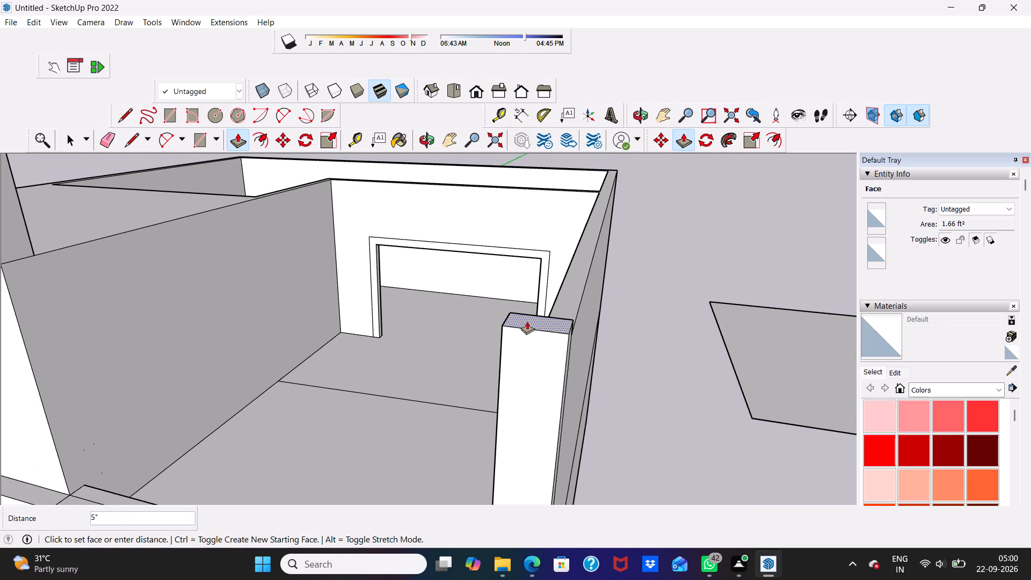
pyautogui.click(527, 321)
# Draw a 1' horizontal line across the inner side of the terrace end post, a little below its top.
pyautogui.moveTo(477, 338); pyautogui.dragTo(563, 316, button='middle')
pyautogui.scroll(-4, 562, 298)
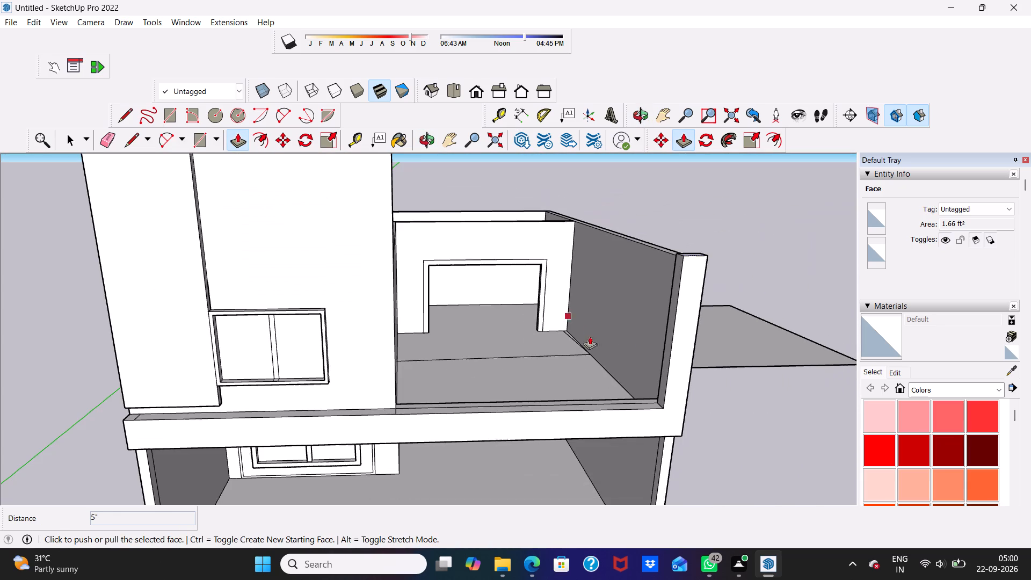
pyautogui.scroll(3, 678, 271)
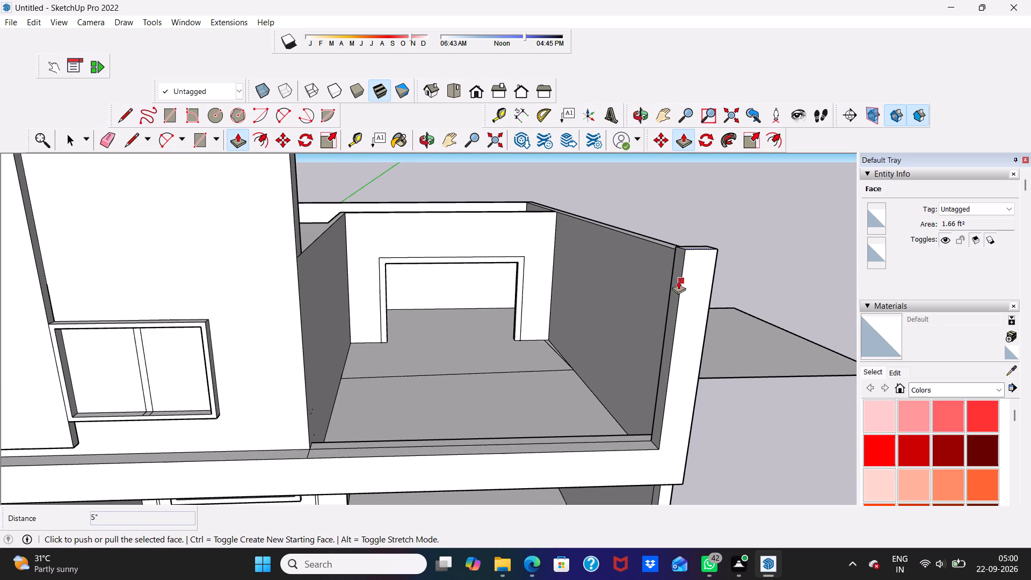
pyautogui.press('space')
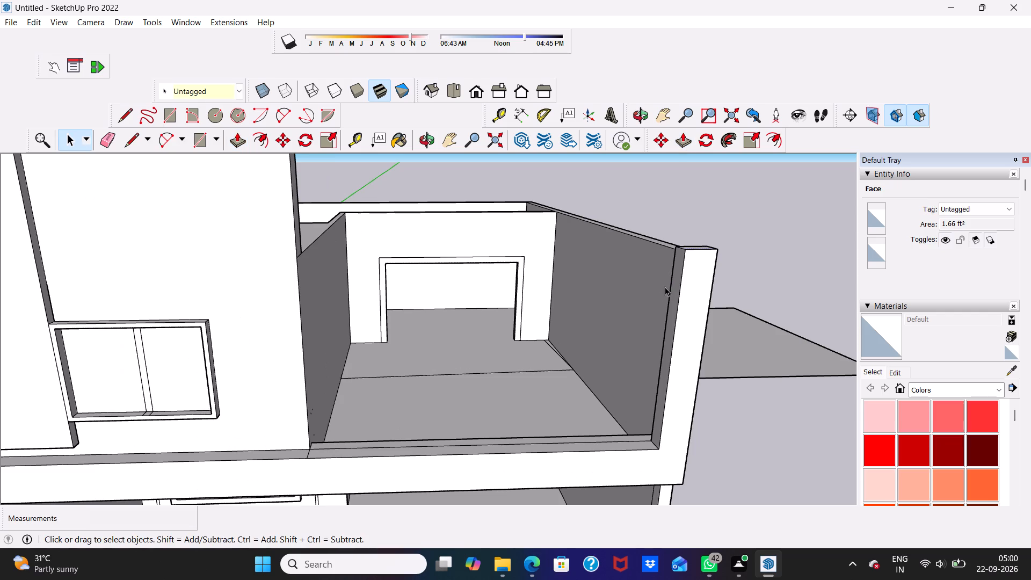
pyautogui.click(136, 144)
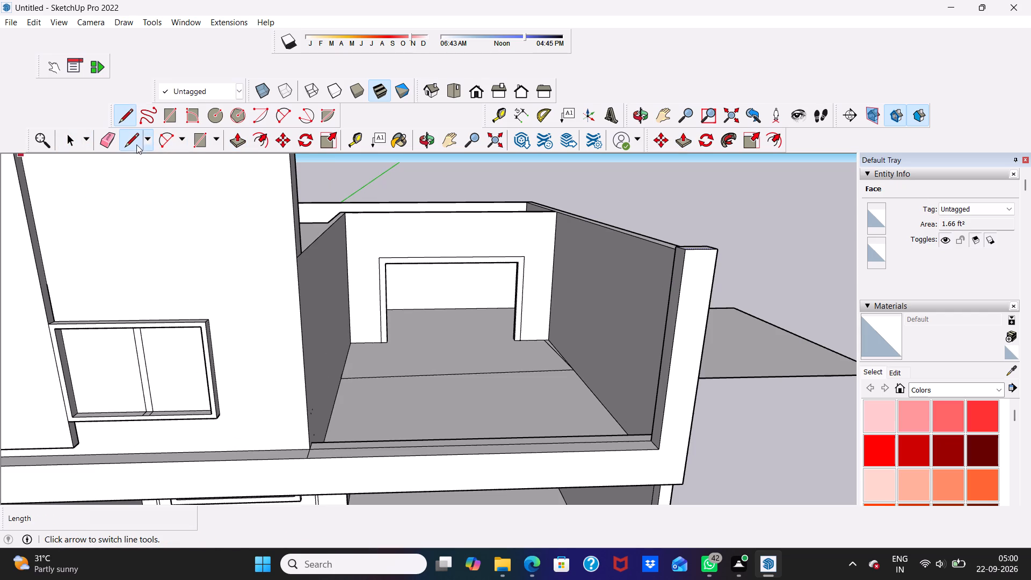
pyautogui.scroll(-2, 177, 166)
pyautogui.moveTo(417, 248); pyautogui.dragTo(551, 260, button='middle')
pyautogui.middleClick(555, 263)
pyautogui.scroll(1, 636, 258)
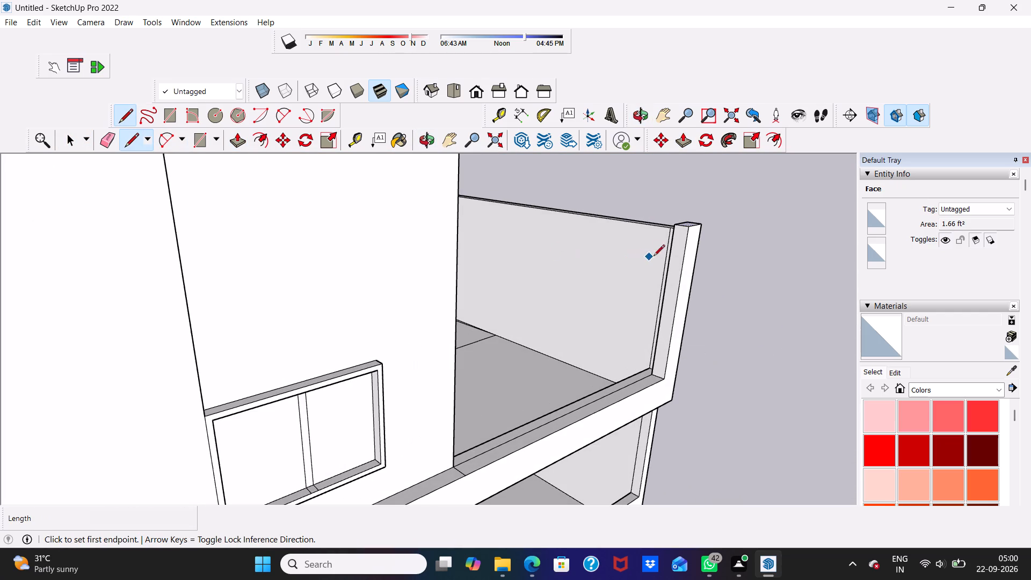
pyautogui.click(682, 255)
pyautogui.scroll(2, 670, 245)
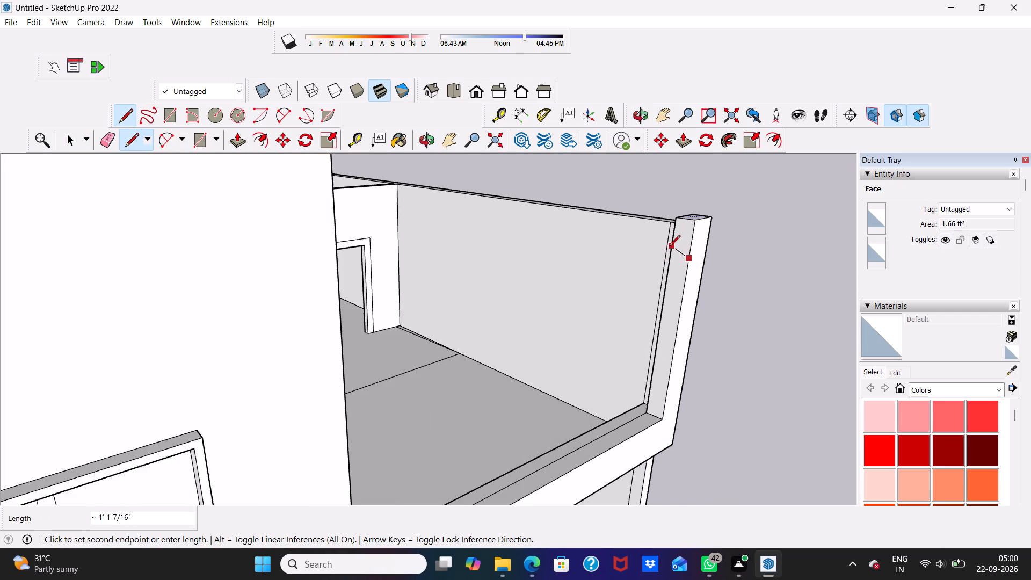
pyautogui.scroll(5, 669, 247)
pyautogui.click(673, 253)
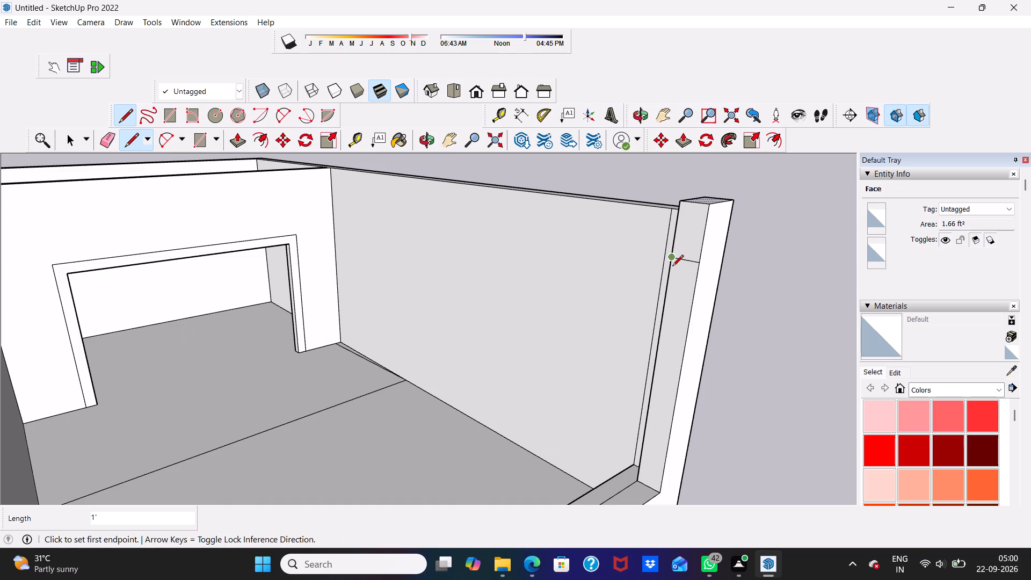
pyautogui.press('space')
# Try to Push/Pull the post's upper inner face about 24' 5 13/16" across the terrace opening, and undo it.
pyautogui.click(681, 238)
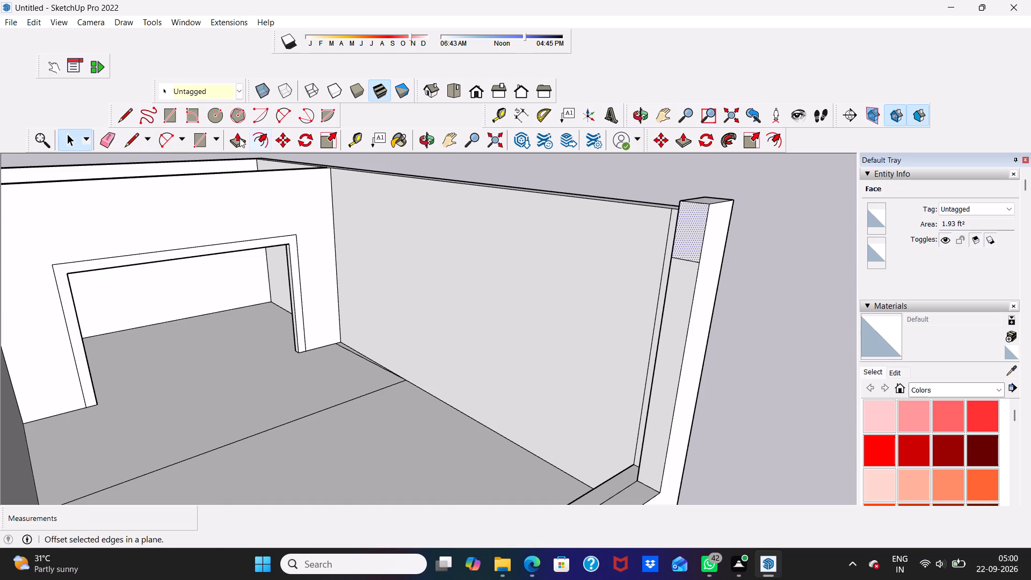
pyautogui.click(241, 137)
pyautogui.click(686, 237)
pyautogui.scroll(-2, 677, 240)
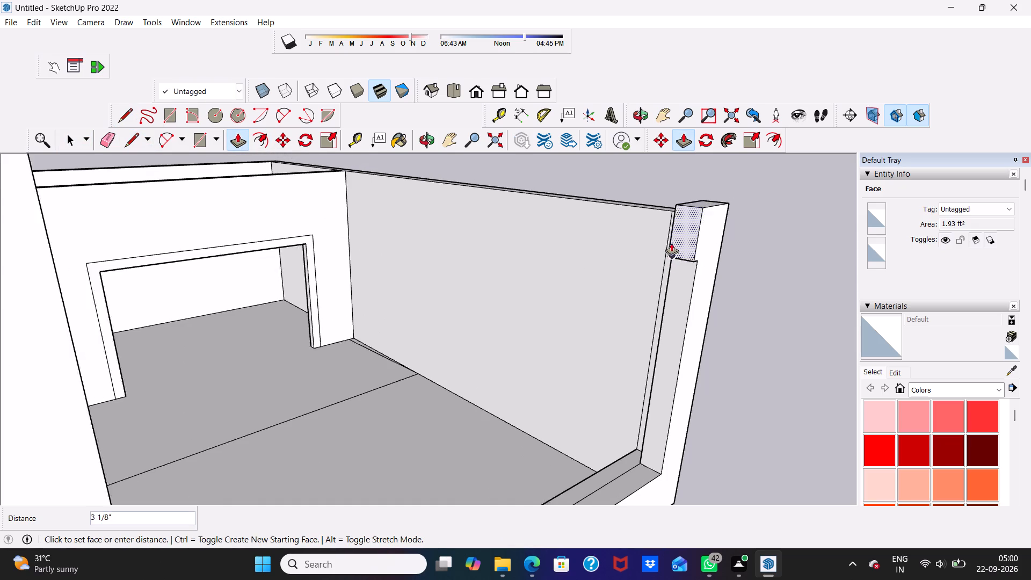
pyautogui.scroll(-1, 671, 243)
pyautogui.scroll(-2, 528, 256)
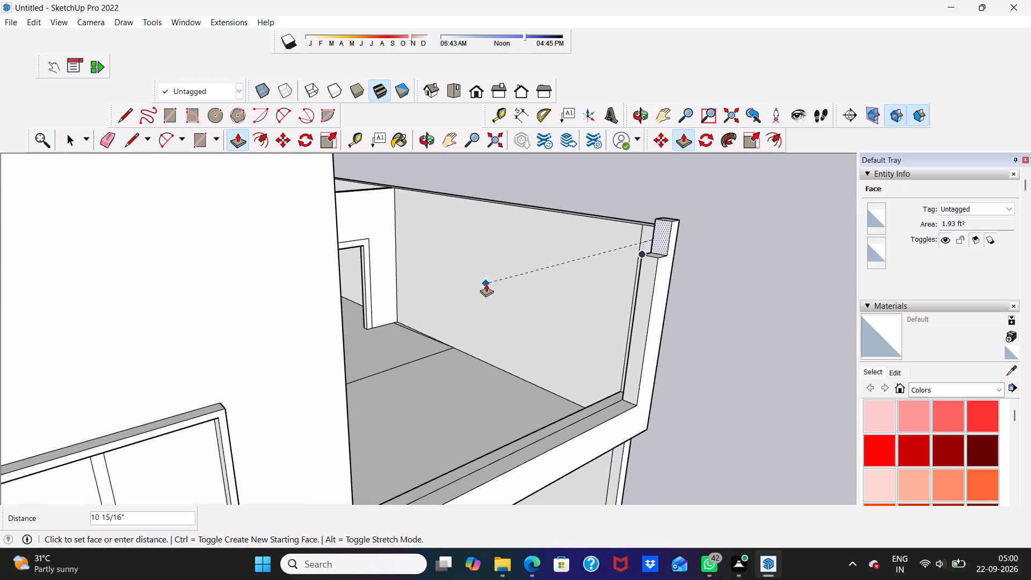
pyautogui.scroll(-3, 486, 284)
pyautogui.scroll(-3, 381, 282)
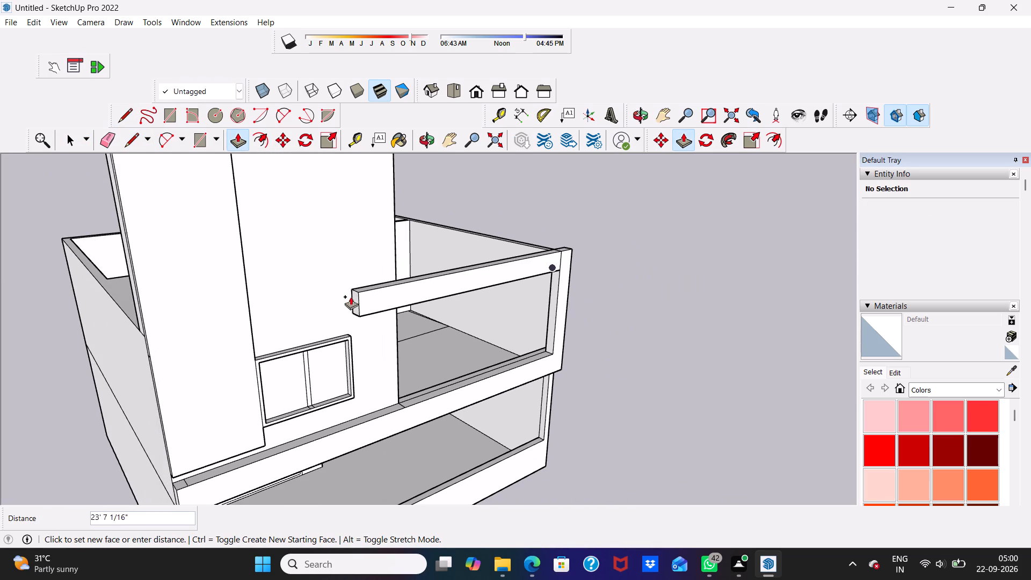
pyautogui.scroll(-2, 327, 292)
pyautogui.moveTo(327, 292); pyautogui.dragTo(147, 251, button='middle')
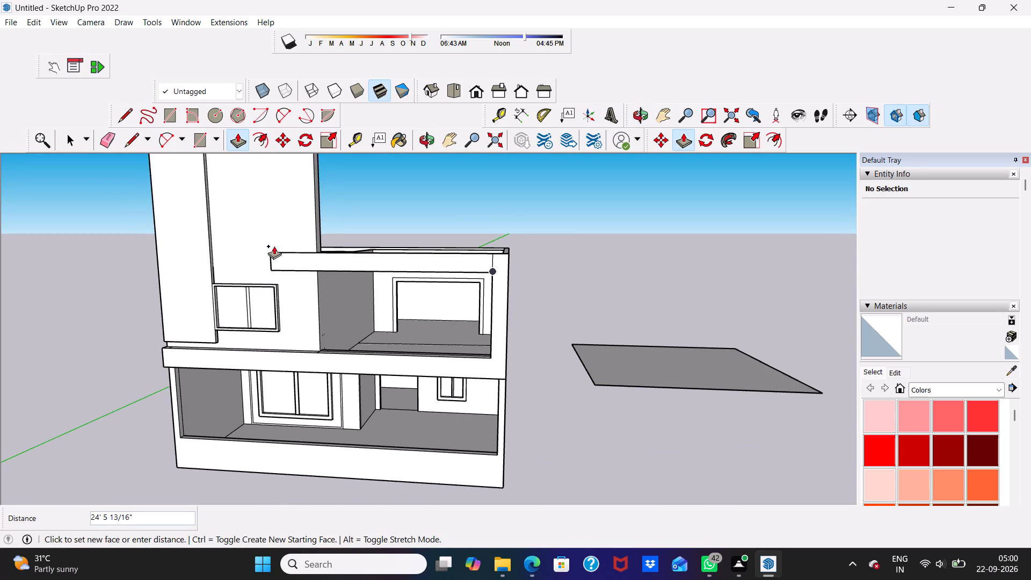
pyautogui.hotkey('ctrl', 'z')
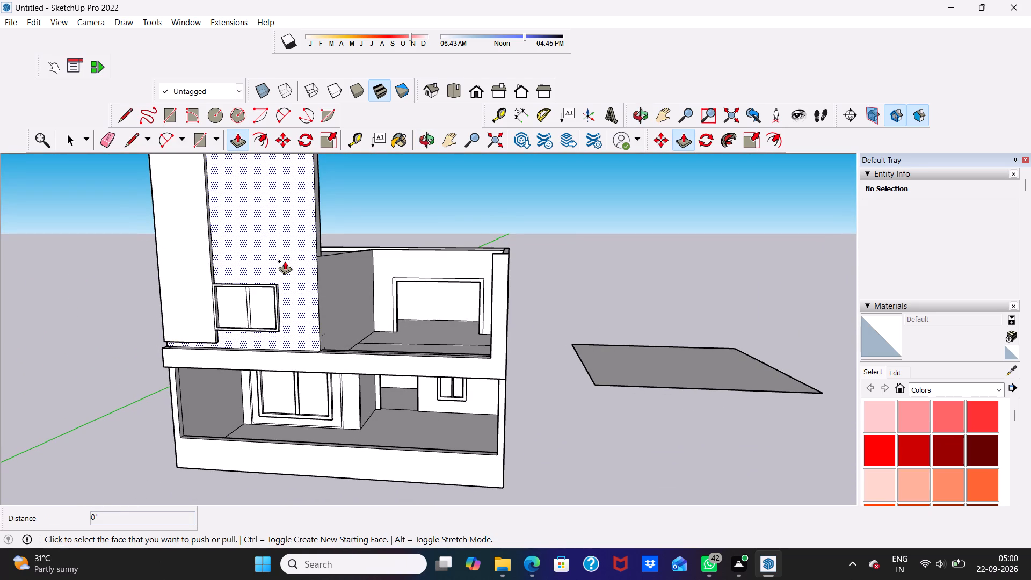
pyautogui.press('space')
# Push/Pull the terrace end post's top face up about 6' 2 3/16" to make the post taller.
pyautogui.scroll(-2, 353, 280)
pyautogui.moveTo(475, 295); pyautogui.dragTo(448, 420, button='middle')
pyautogui.scroll(5, 458, 311)
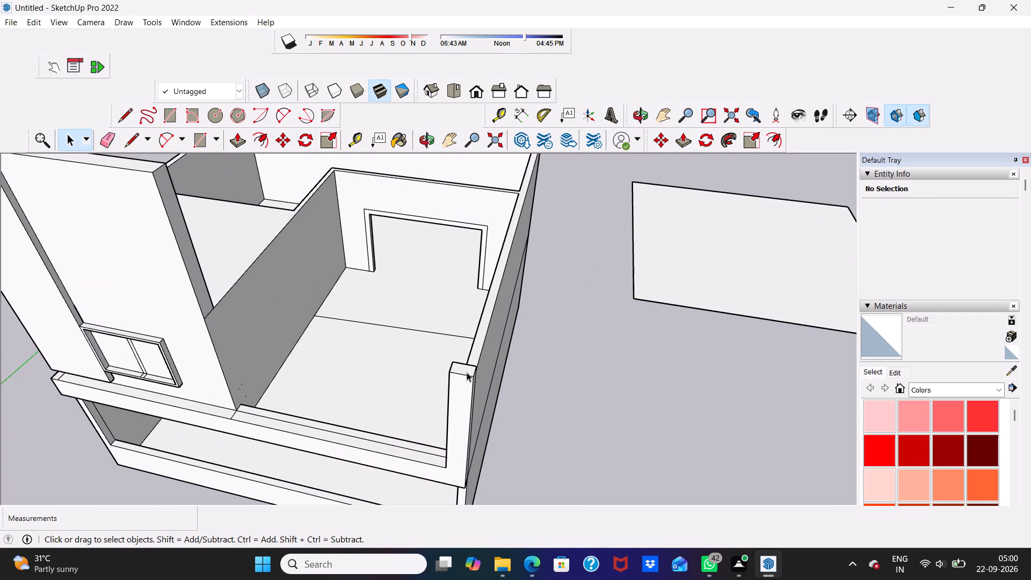
pyautogui.click(467, 372)
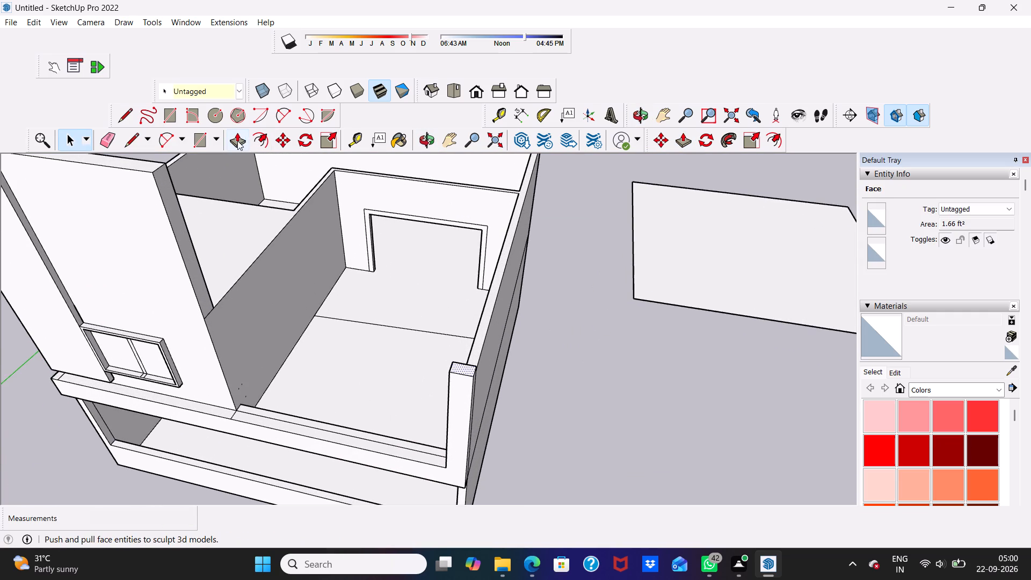
pyautogui.click(237, 141)
pyautogui.scroll(2, 462, 330)
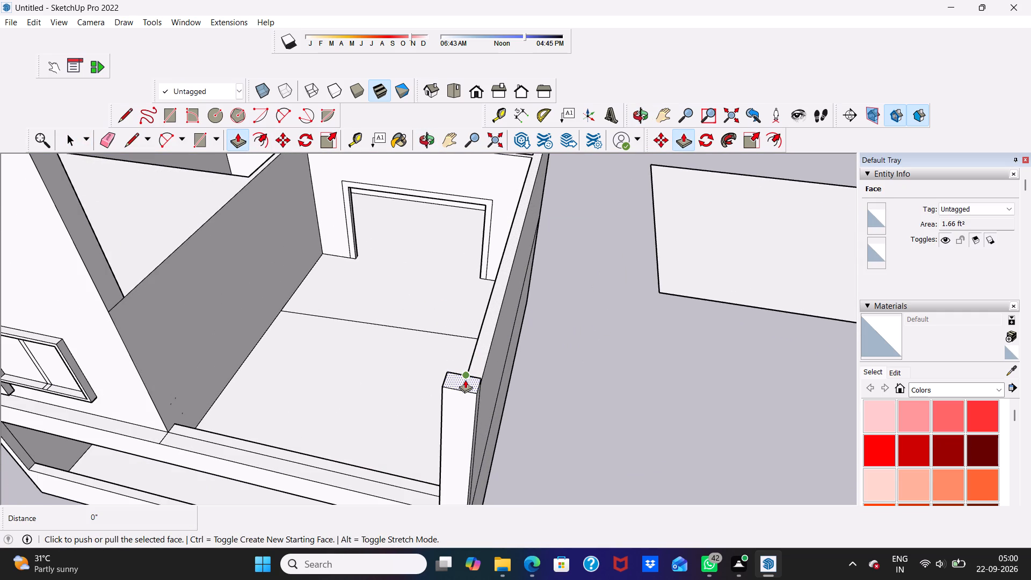
pyautogui.click(465, 380)
pyautogui.scroll(-5, 466, 300)
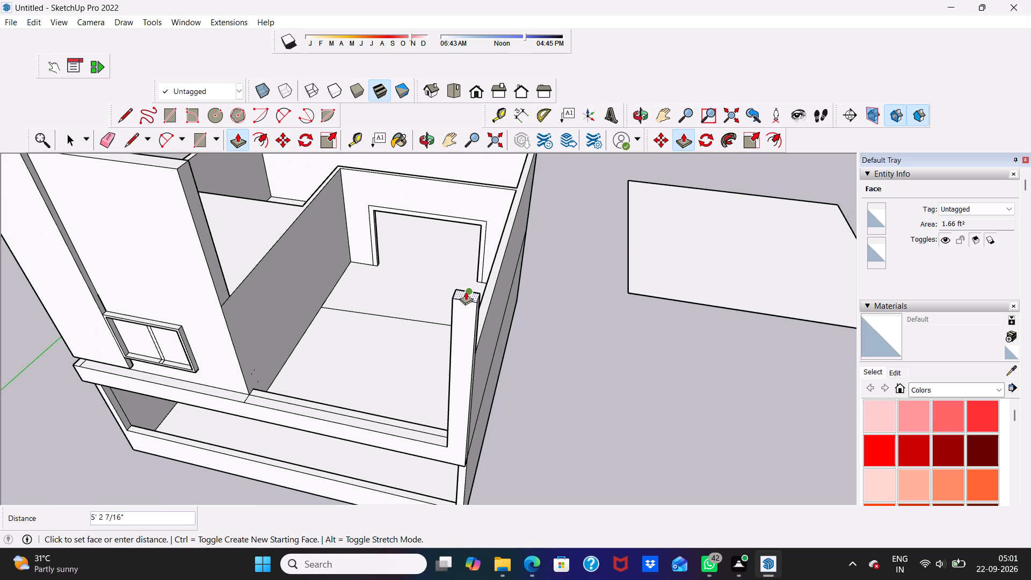
pyautogui.scroll(1, 466, 292)
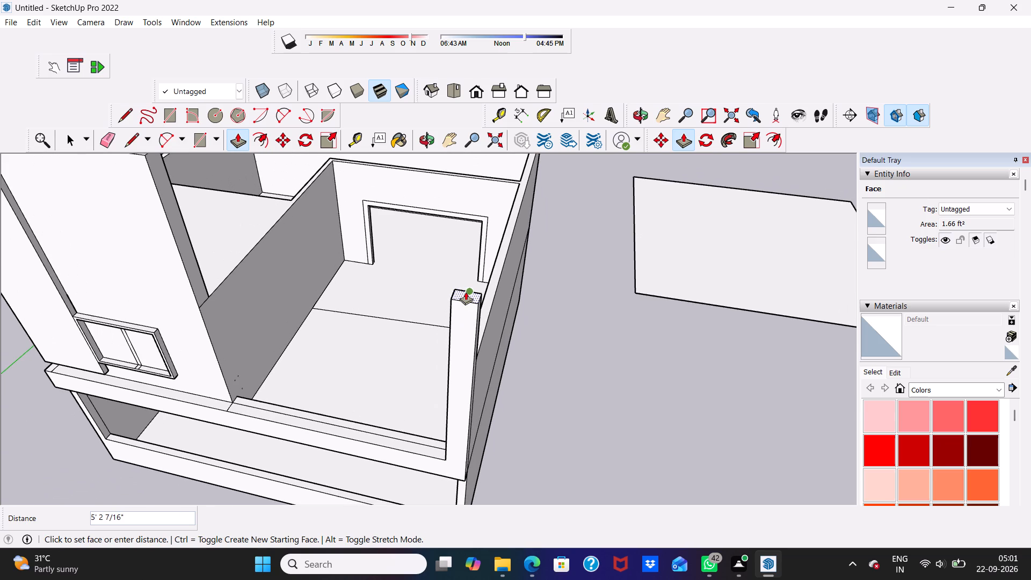
pyautogui.click(469, 279)
# Draw a 1' horizontal line across the inner side of the raised end post, above the terrace side wall.
pyautogui.scroll(-2, 469, 279)
pyautogui.moveTo(457, 300); pyautogui.dragTo(589, 193, button='middle')
pyautogui.moveTo(551, 219); pyautogui.dragTo(470, 227, button='middle')
pyautogui.scroll(1, 469, 227)
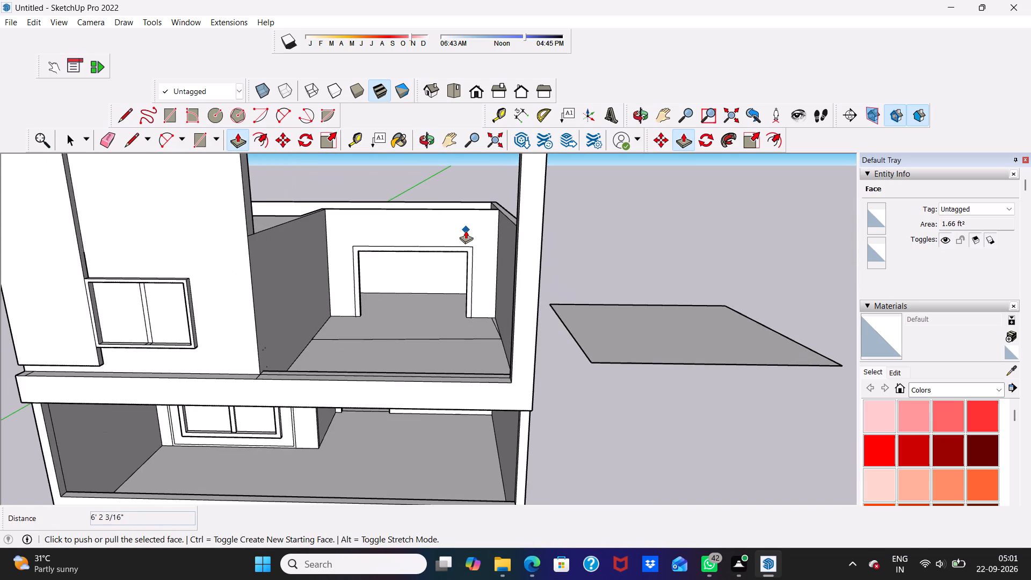
pyautogui.scroll(-3, 466, 230)
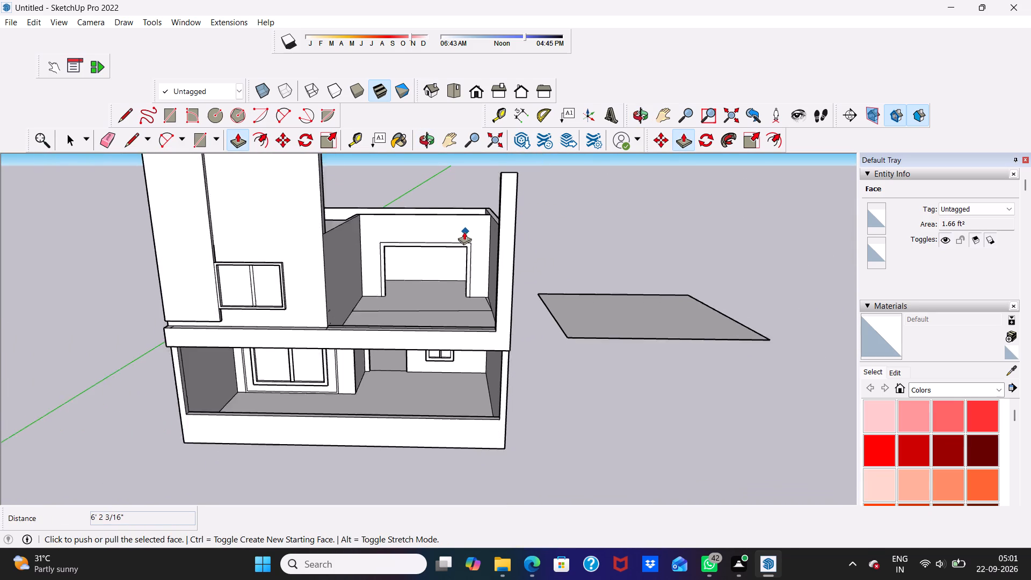
pyautogui.scroll(-1, 464, 231)
pyautogui.moveTo(377, 214); pyautogui.dragTo(421, 210, button='middle')
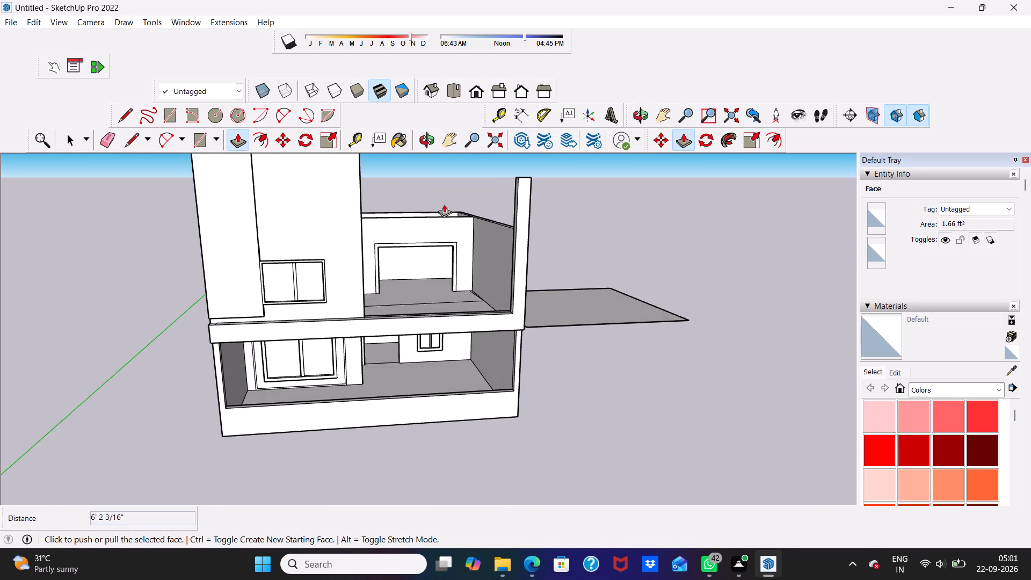
pyautogui.scroll(1, 445, 201)
pyautogui.scroll(1, 493, 168)
pyautogui.moveTo(502, 184); pyautogui.dragTo(536, 231, button='middle')
pyautogui.scroll(1, 579, 238)
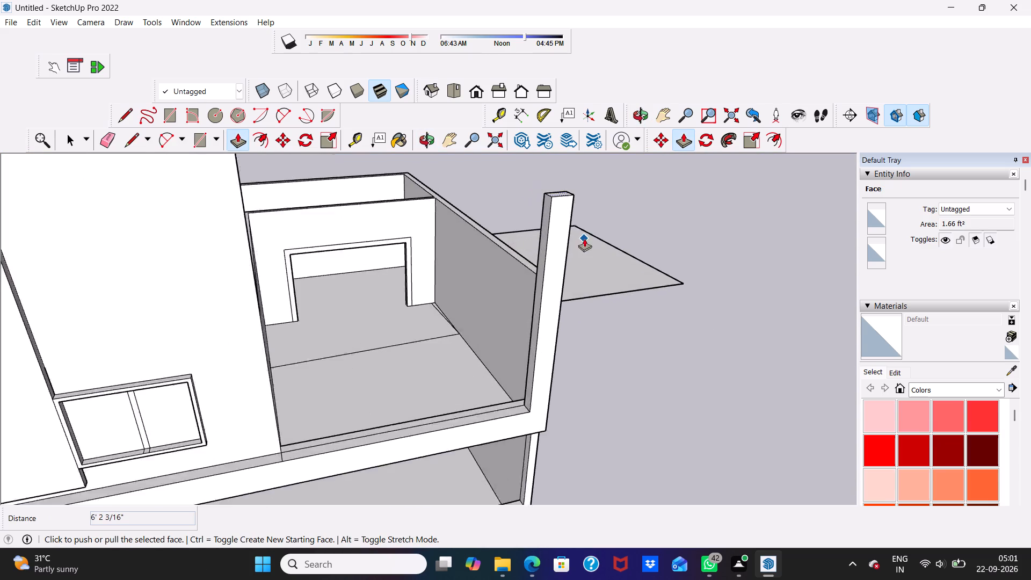
pyautogui.scroll(1, 584, 238)
pyautogui.scroll(1, 523, 202)
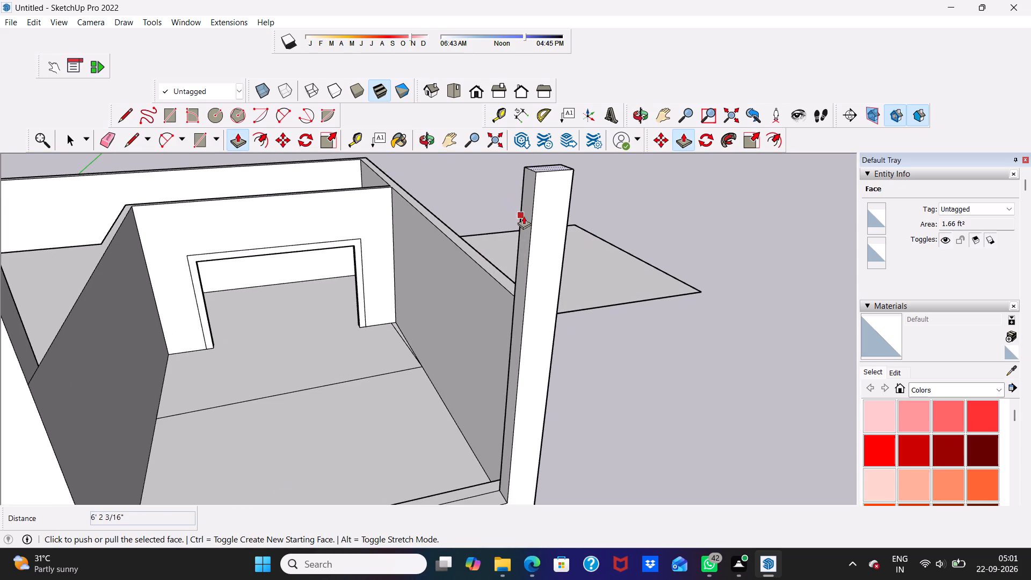
pyautogui.press('space')
pyautogui.click(126, 142)
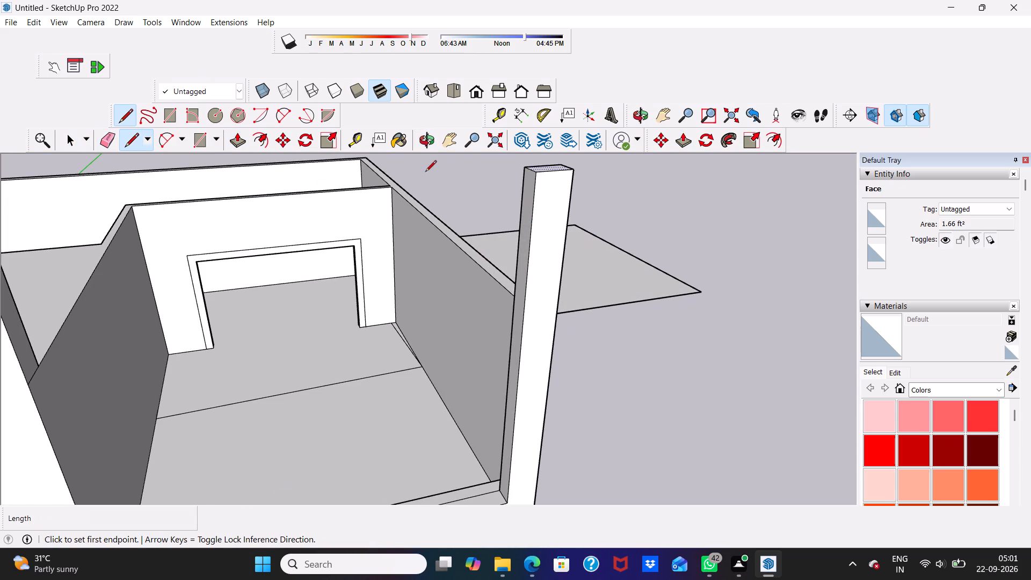
pyautogui.scroll(1, 467, 209)
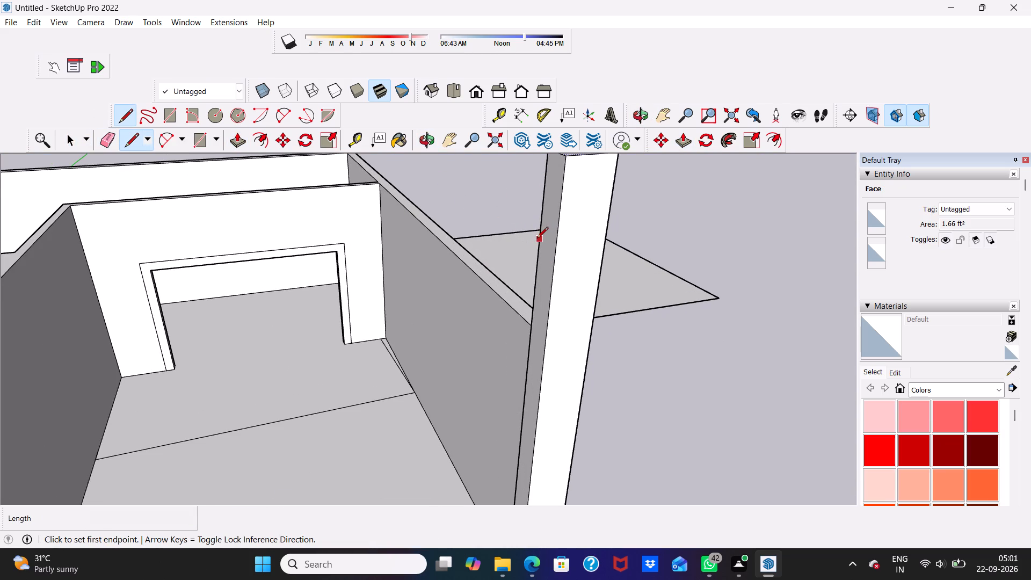
pyautogui.click(538, 247)
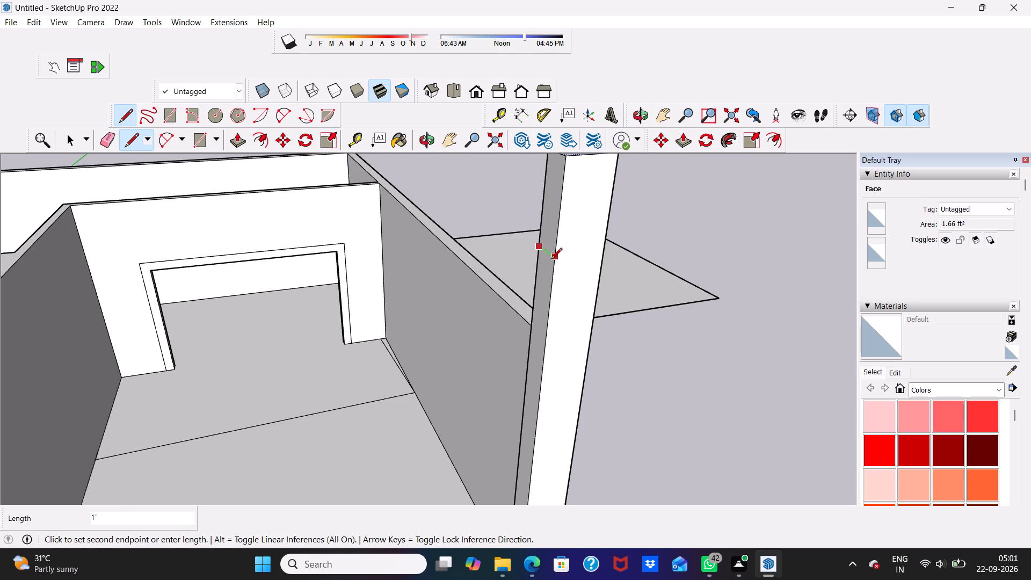
pyautogui.click(551, 260)
pyautogui.press('space')
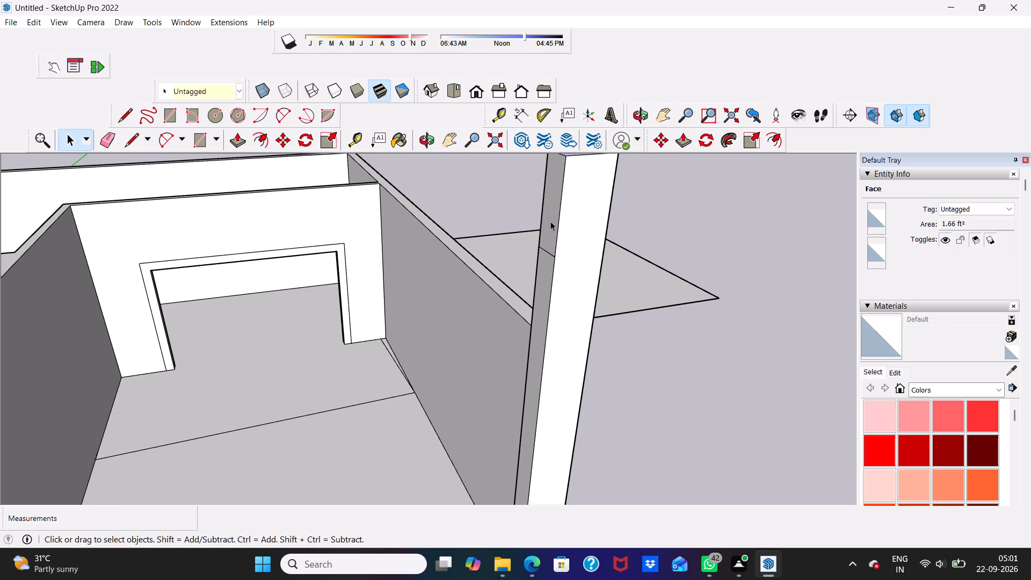
# Push/Pull the post's upper inner face about 23' 5 5/8" over the terrace opening to form a beam reaching past the facade's edge.
pyautogui.click(550, 221)
pyautogui.click(235, 138)
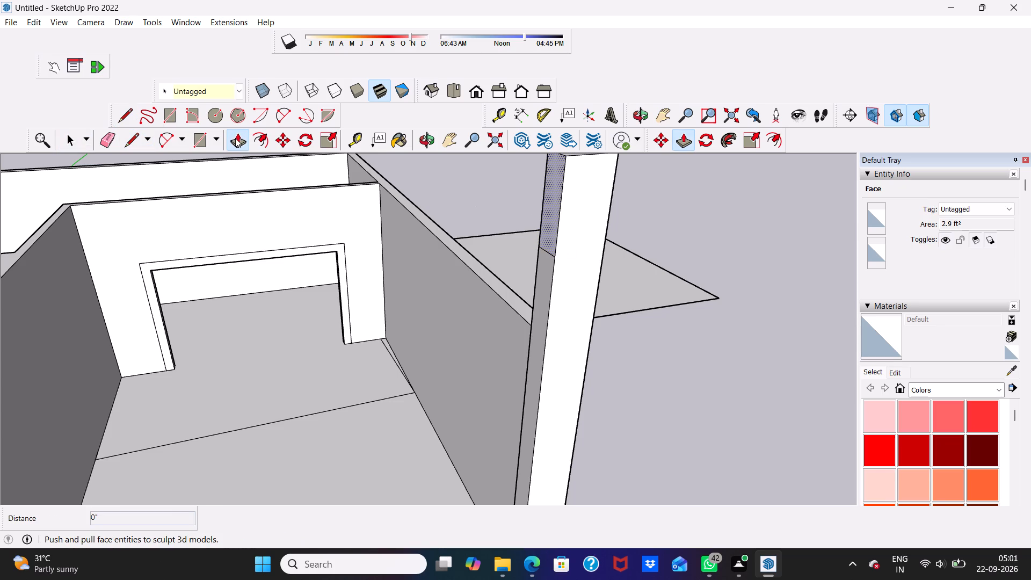
pyautogui.click(553, 211)
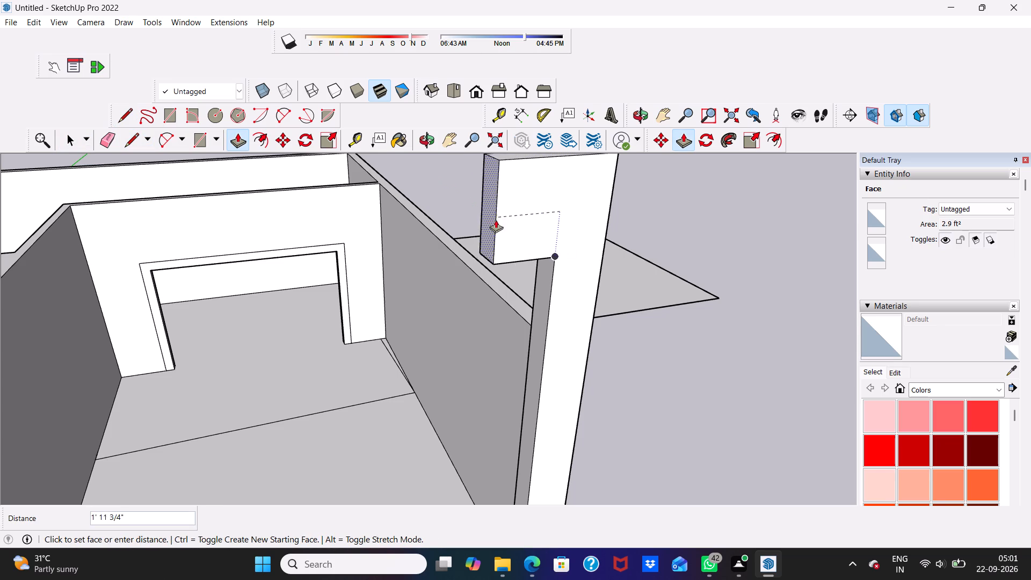
pyautogui.scroll(-7, 466, 264)
pyautogui.scroll(-2, 361, 249)
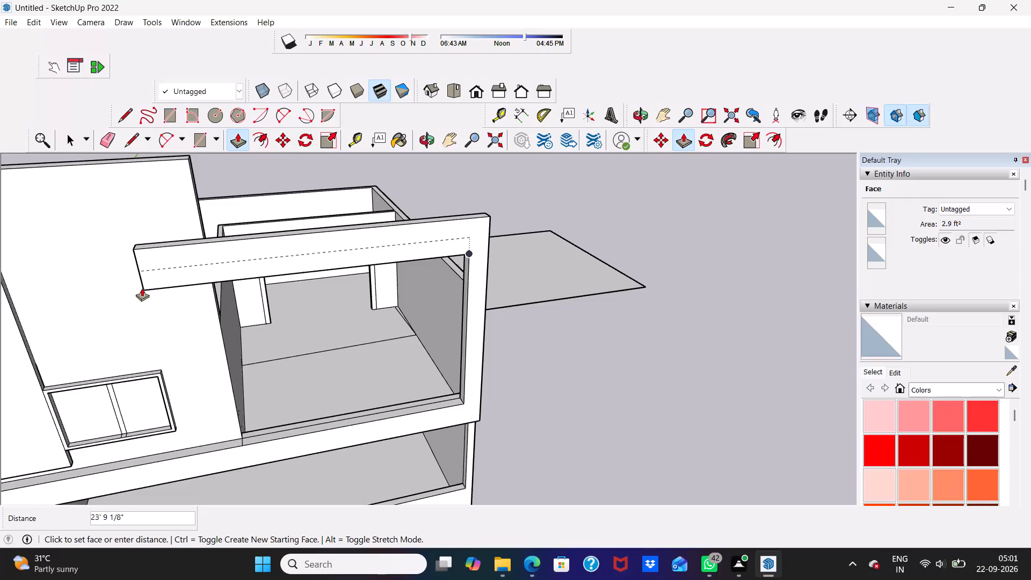
pyautogui.scroll(-1, 136, 271)
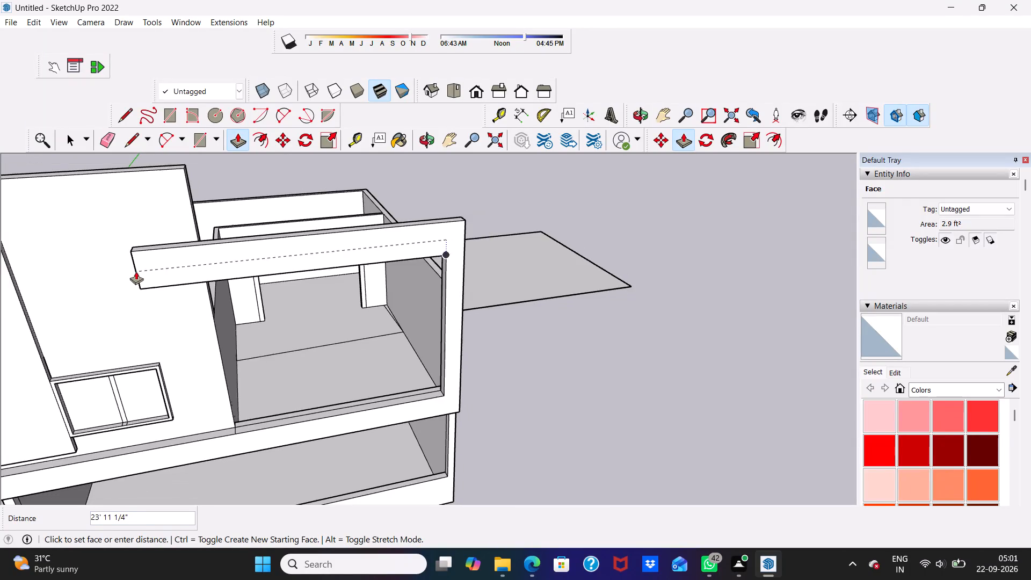
pyautogui.moveTo(136, 271); pyautogui.dragTo(104, 218, button='middle')
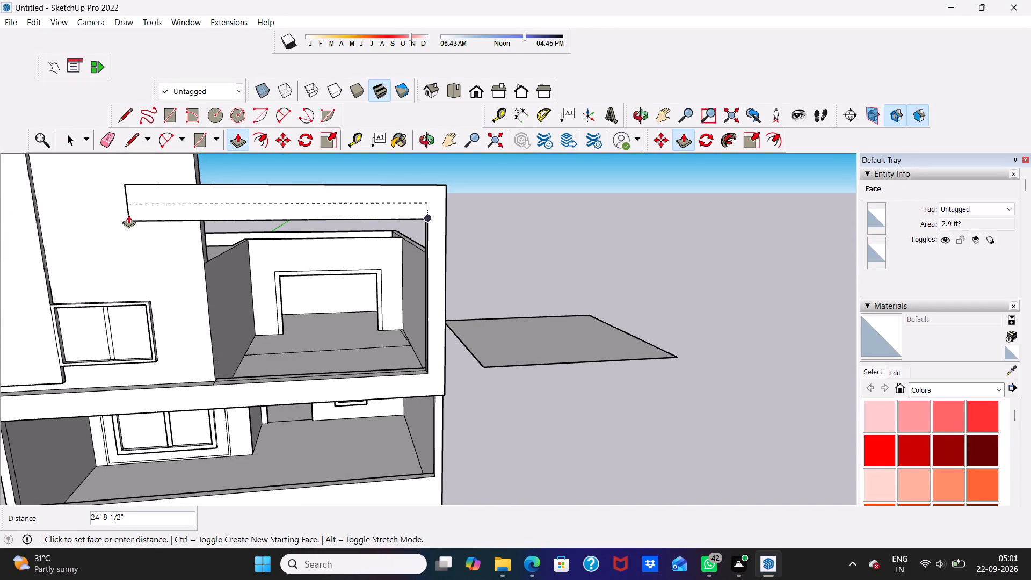
pyautogui.scroll(-1, 128, 214)
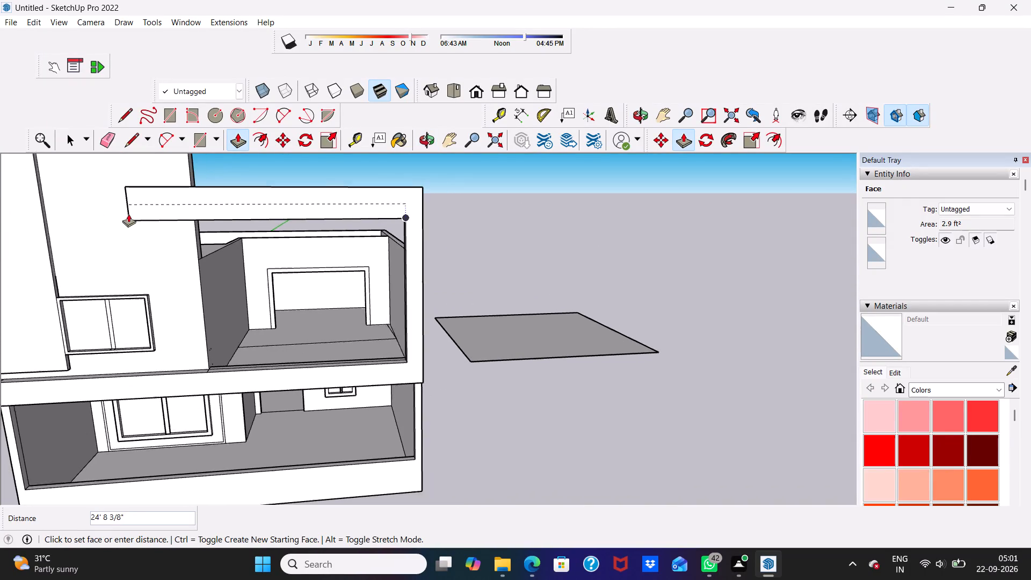
pyautogui.scroll(-1, 128, 214)
pyautogui.click(143, 222)
pyautogui.scroll(-1, 143, 222)
pyautogui.moveTo(148, 234); pyautogui.dragTo(286, 207, button='middle')
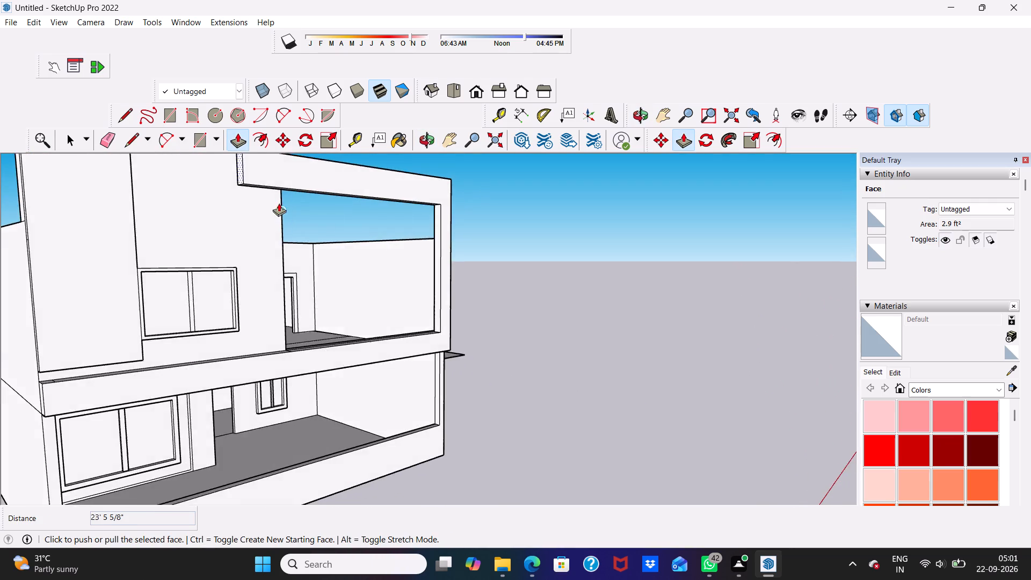
pyautogui.scroll(-4, 278, 200)
pyautogui.press('space')
pyautogui.moveTo(282, 260); pyautogui.dragTo(275, 260, button='middle')
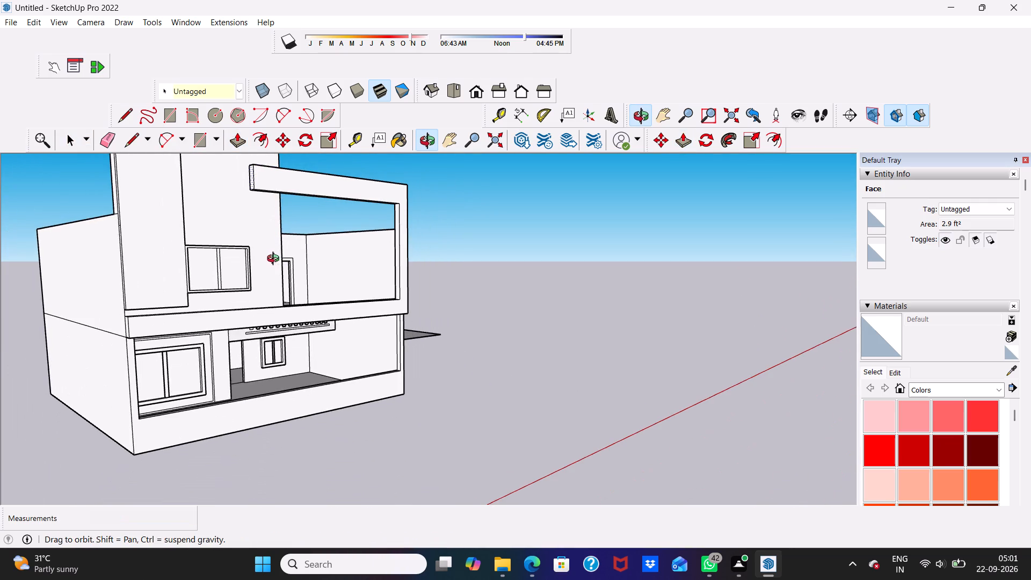
# Examine the new terrace beam and the facade from the front, the side and below.
pyautogui.moveTo(275, 260); pyautogui.dragTo(196, 267, button='middle')
pyautogui.scroll(1, 201, 263)
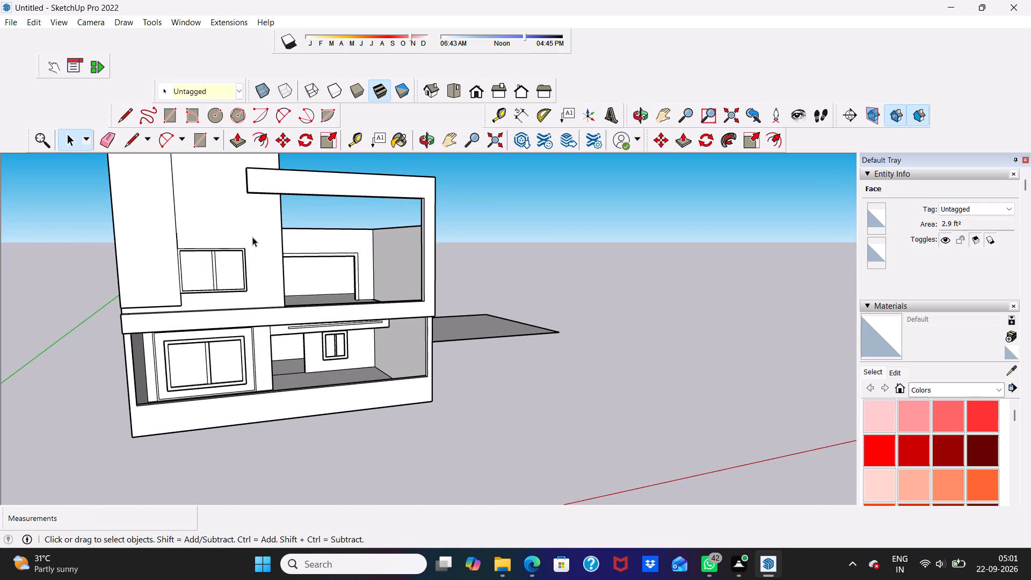
pyautogui.moveTo(207, 226); pyautogui.dragTo(107, 246, button='middle')
pyautogui.scroll(3, 178, 232)
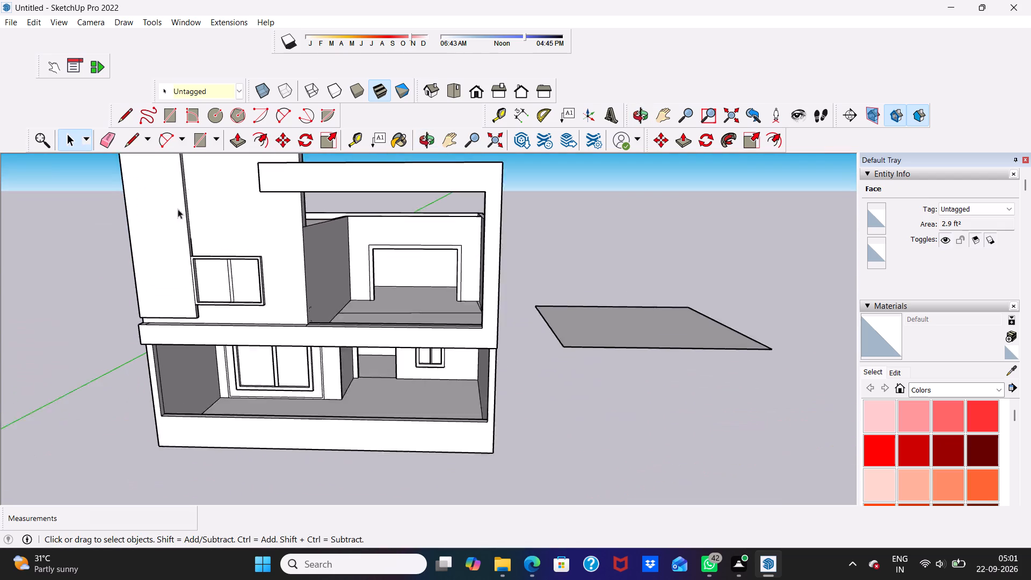
pyautogui.scroll(-2, 185, 179)
pyautogui.moveTo(186, 179); pyautogui.dragTo(199, 147, button='middle')
pyautogui.scroll(1, 199, 143)
pyautogui.moveTo(133, 266); pyautogui.dragTo(170, 208, button='middle')
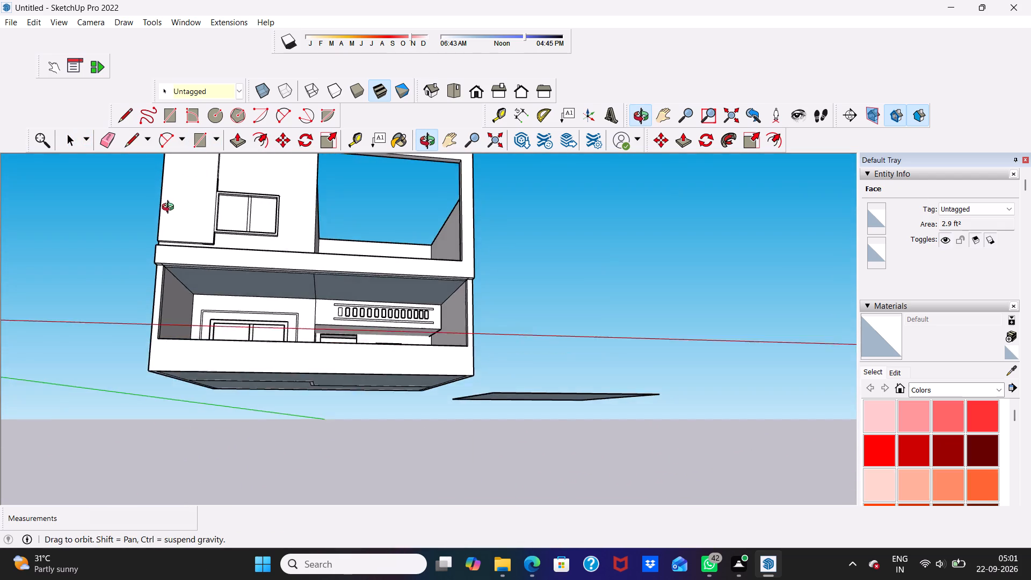
pyautogui.moveTo(170, 208); pyautogui.dragTo(170, 208, button='middle')
pyautogui.scroll(1, 307, 257)
pyautogui.scroll(-3, 325, 204)
pyautogui.scroll(1, 325, 204)
pyautogui.scroll(-7, 315, 240)
pyautogui.moveTo(287, 200); pyautogui.dragTo(294, 157, button='middle')
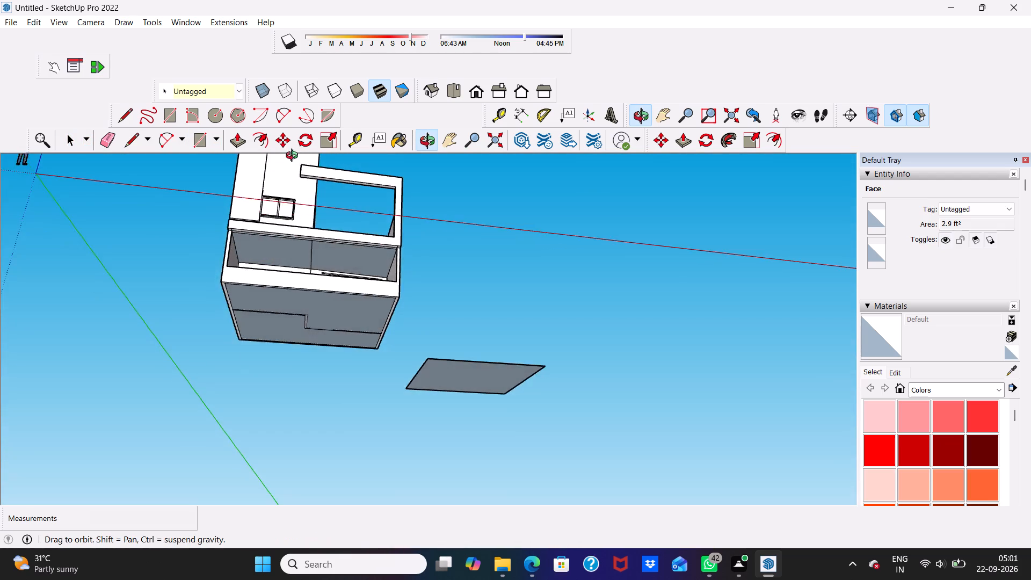
pyautogui.moveTo(294, 157); pyautogui.dragTo(208, 316, button='middle')
pyautogui.scroll(3, 228, 247)
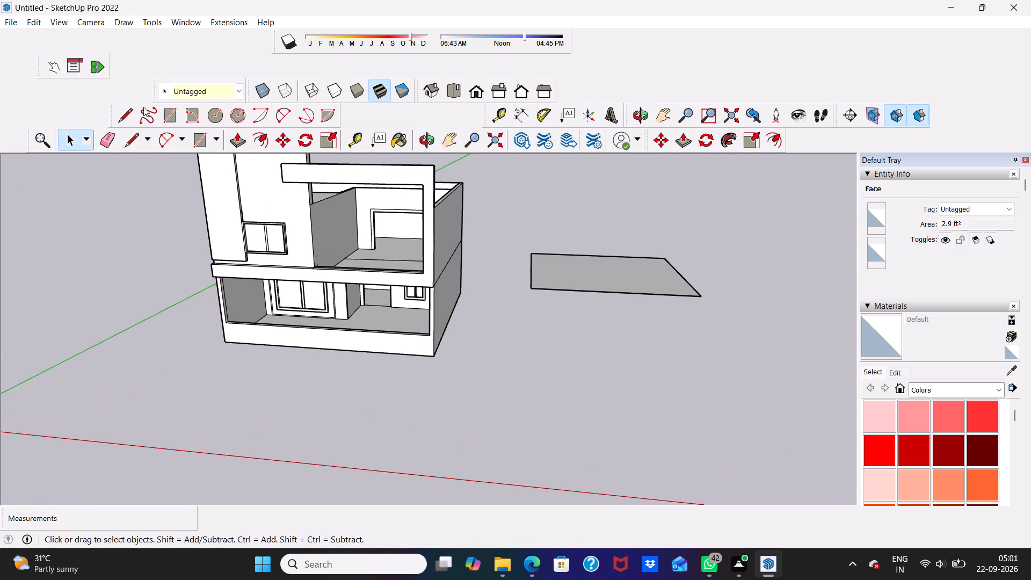
# Draw a rectangle about 4' 2 3/4" by 9' 8 3/8" on the facade wall above the upper-floor window, starting at the projecting block's edge.
pyautogui.click(168, 116)
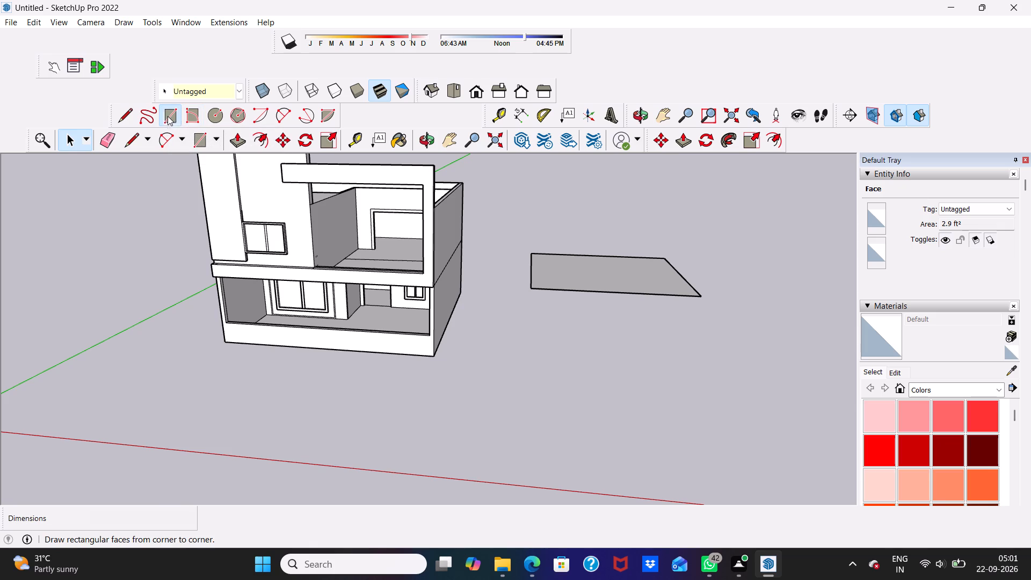
pyautogui.moveTo(248, 202); pyautogui.dragTo(276, 179, button='middle')
pyautogui.scroll(2, 307, 194)
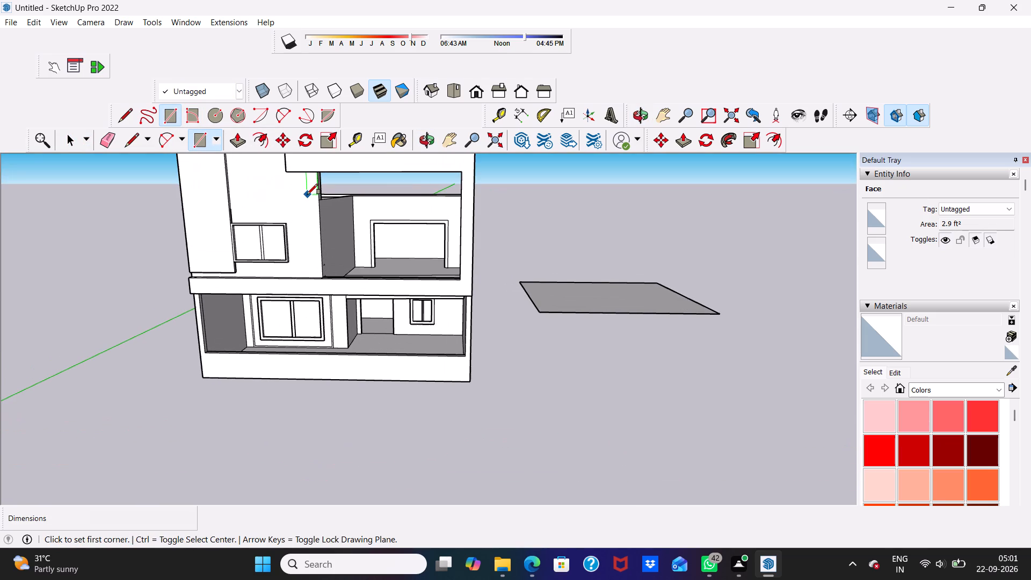
pyautogui.scroll(5, 303, 192)
pyautogui.scroll(3, 239, 197)
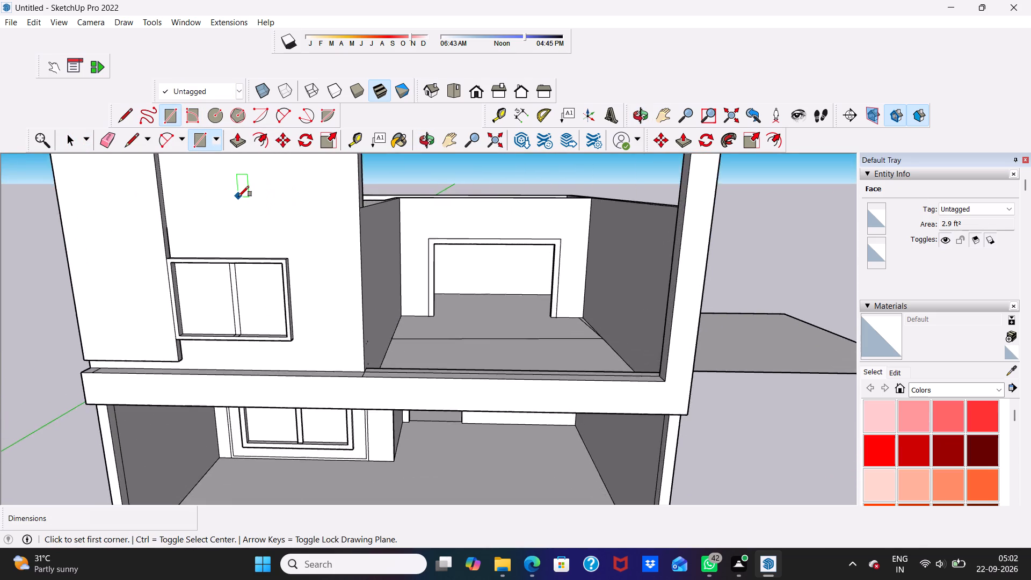
pyautogui.scroll(-3, 238, 197)
pyautogui.middleClick(220, 207)
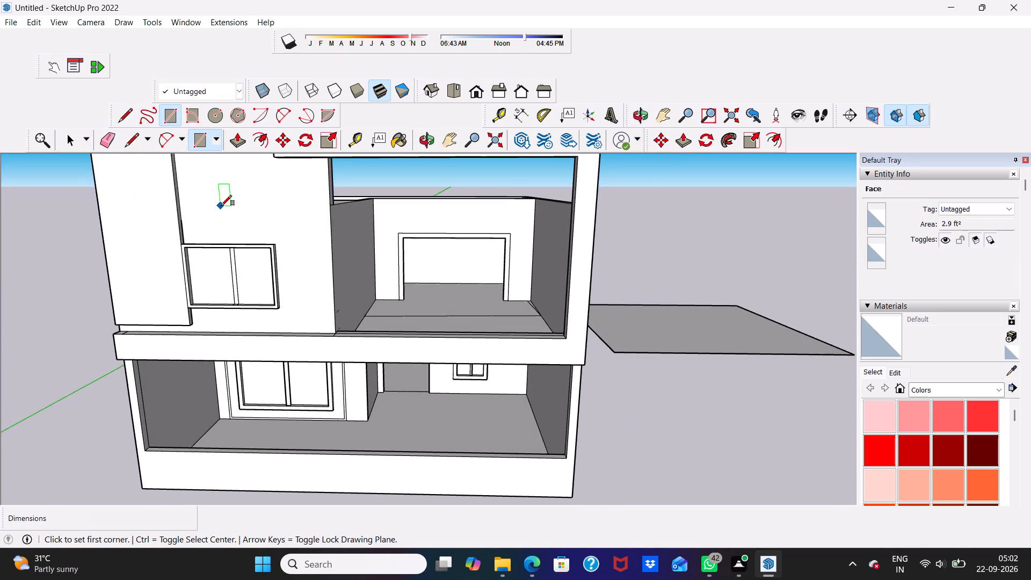
pyautogui.scroll(2, 182, 179)
pyautogui.scroll(-1, 195, 177)
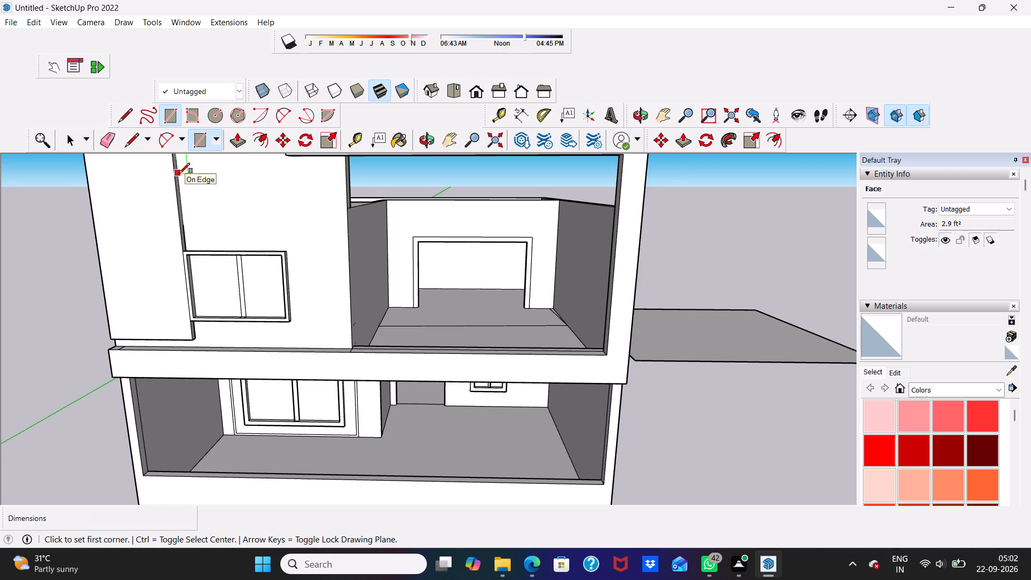
pyautogui.click(179, 172)
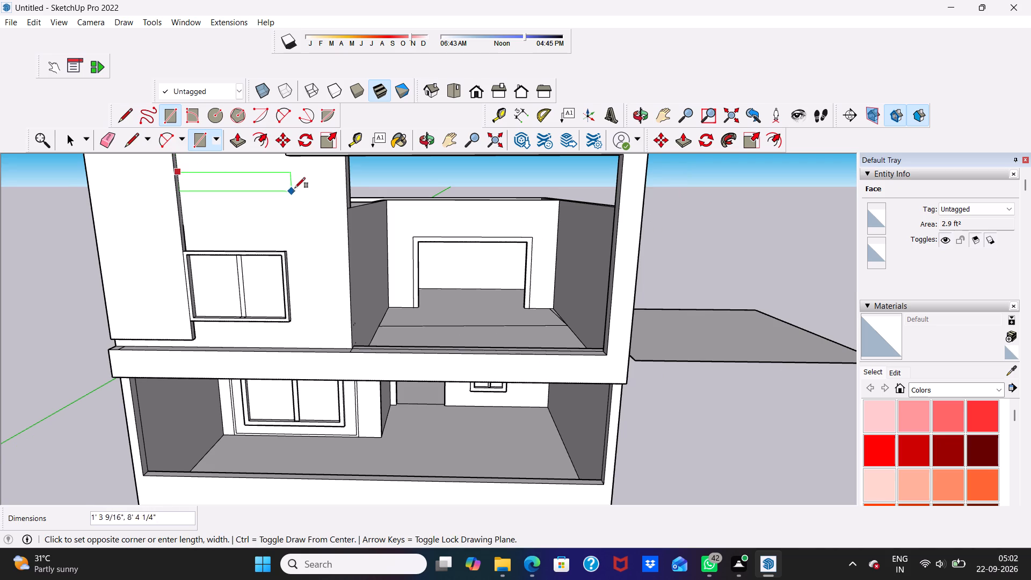
pyautogui.scroll(4, 298, 172)
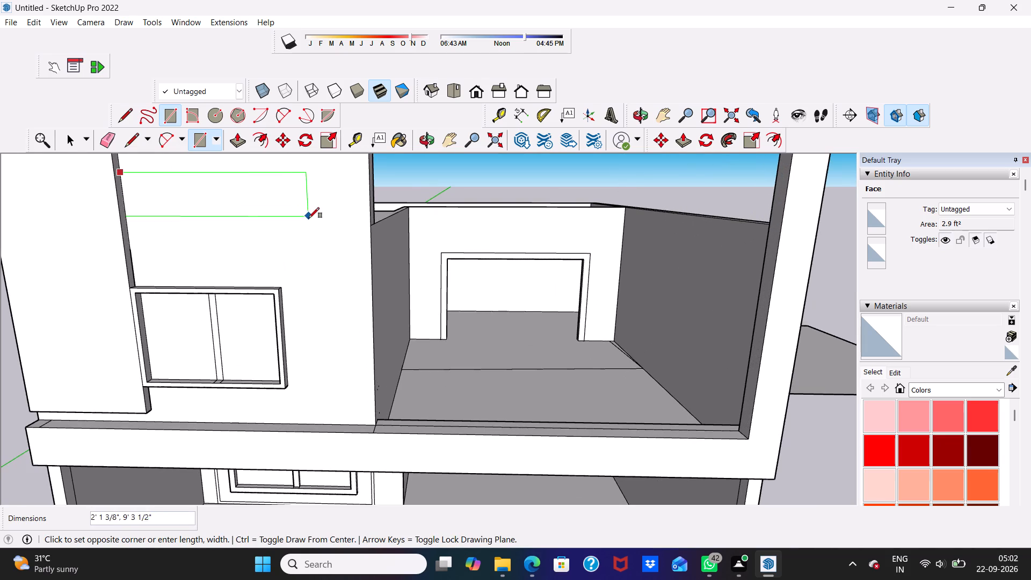
pyautogui.click(318, 259)
pyautogui.moveTo(317, 259); pyautogui.dragTo(328, 208, button='middle')
pyautogui.scroll(-5, 316, 199)
pyautogui.scroll(-4, 273, 222)
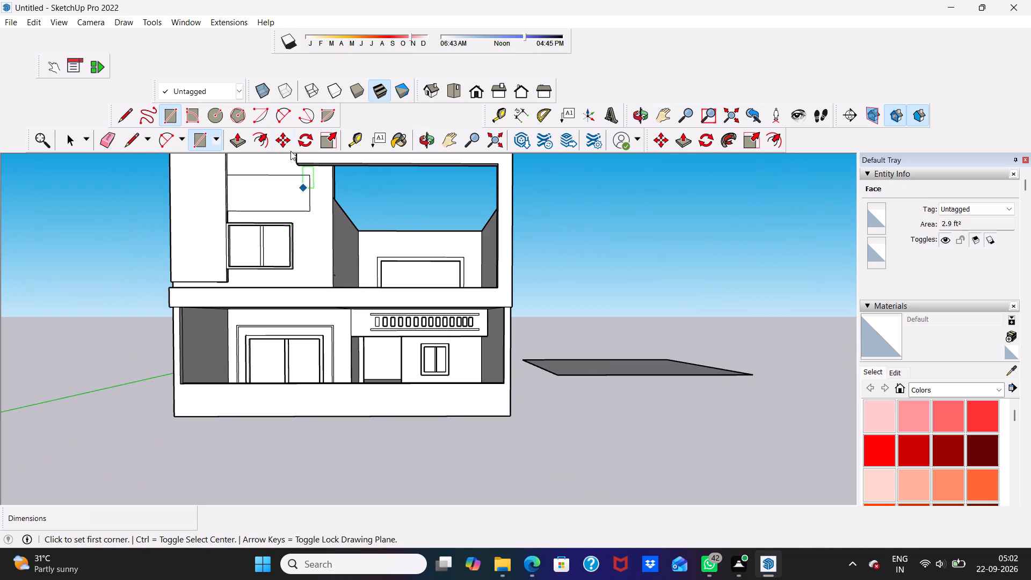
# Push/Pull the rectangle above the upper-floor window outward about 1' 4 1/2" to form a projecting box.
pyautogui.press('space')
pyautogui.click(285, 188)
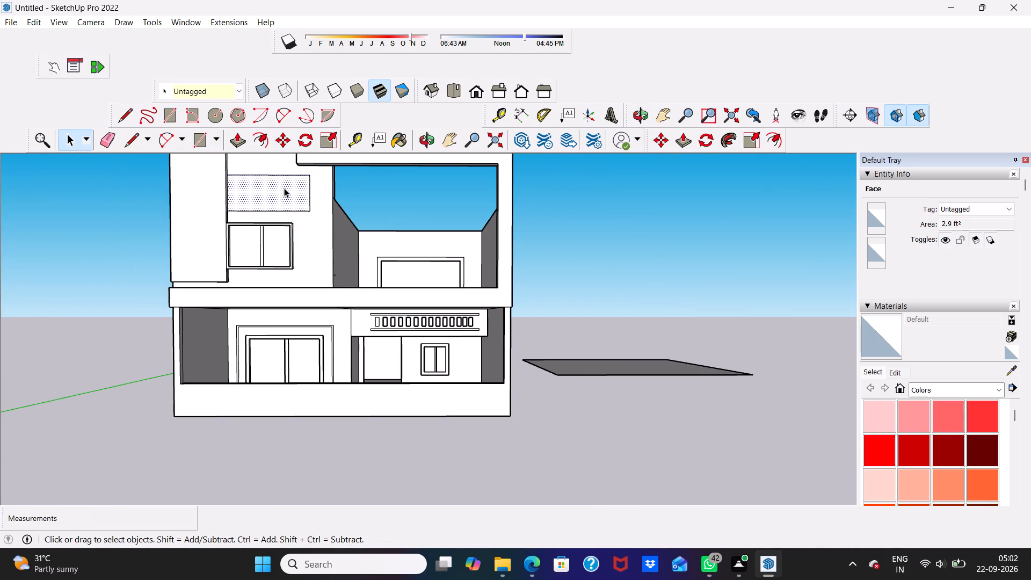
pyautogui.click(236, 134)
pyautogui.click(249, 190)
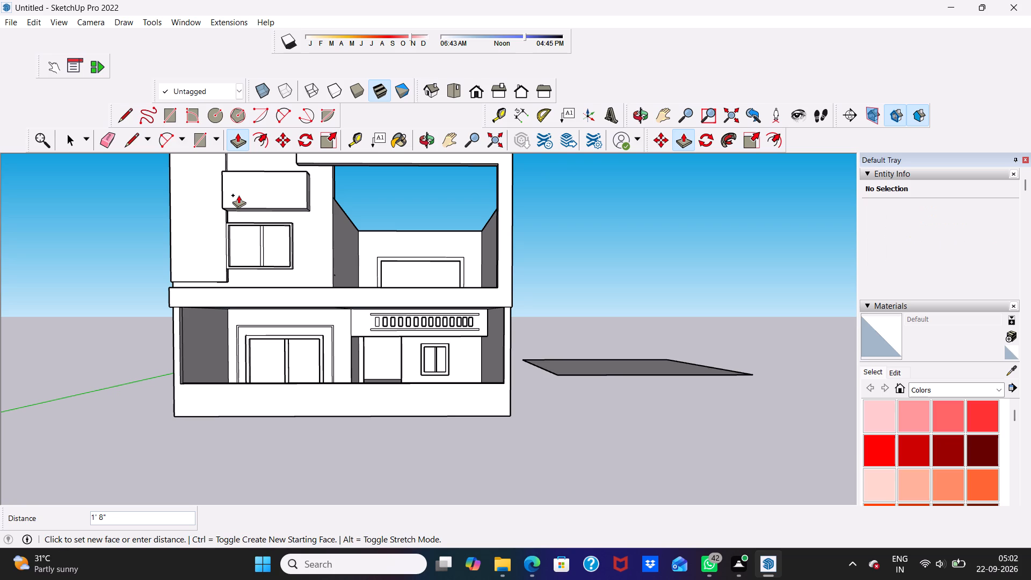
pyautogui.scroll(-1, 238, 195)
pyautogui.moveTo(238, 195); pyautogui.dragTo(352, 245, button='middle')
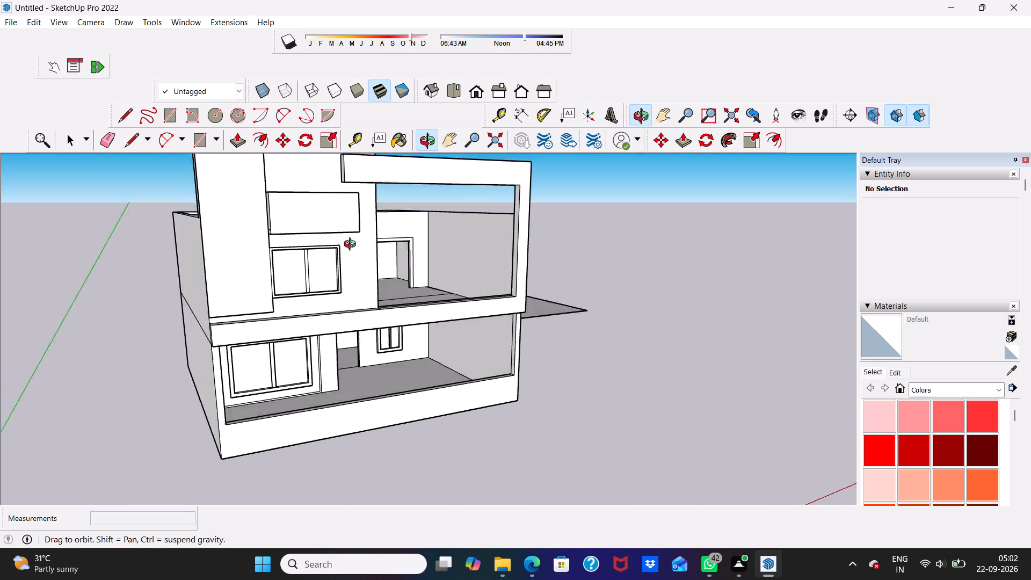
pyautogui.moveTo(352, 245); pyautogui.dragTo(434, 249, button='middle')
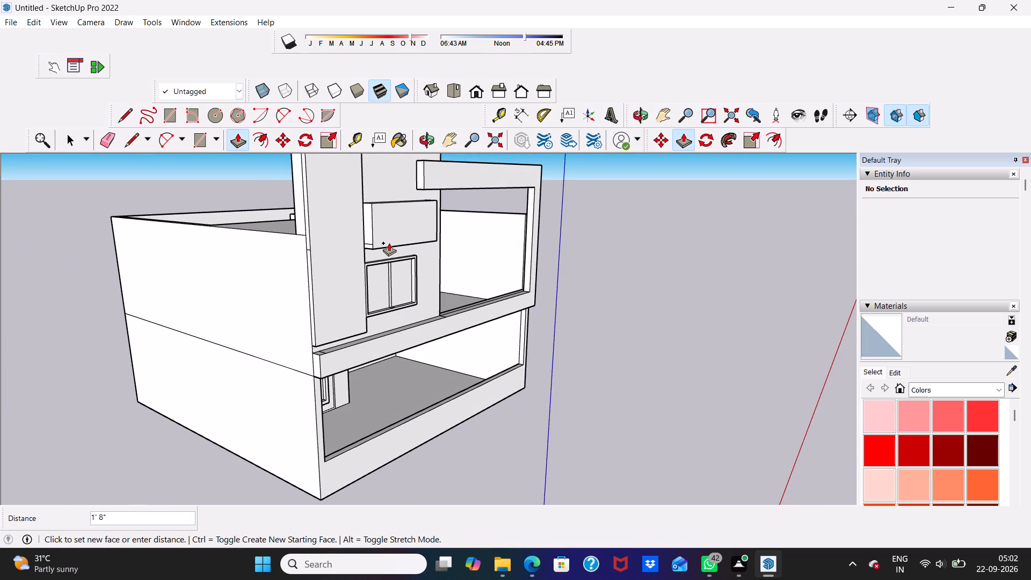
pyautogui.scroll(-1, 388, 238)
pyautogui.click(387, 238)
# Offset the outline of the projecting box's front face inward by about 4".
pyautogui.moveTo(388, 219); pyautogui.dragTo(244, 235, button='middle')
pyautogui.scroll(3, 339, 229)
pyautogui.moveTo(339, 229); pyautogui.dragTo(261, 211, button='middle')
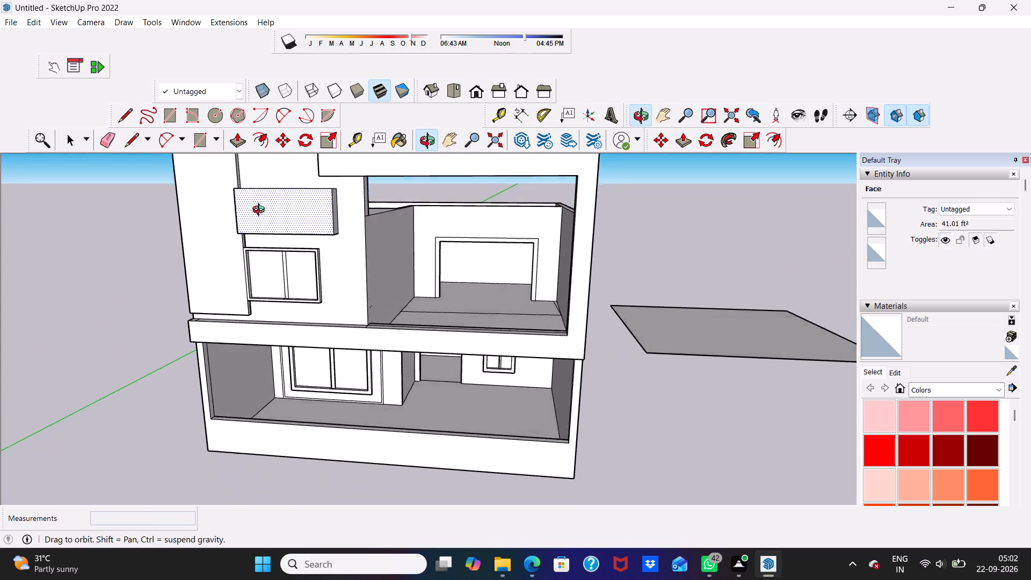
pyautogui.moveTo(261, 211); pyautogui.dragTo(242, 206, button='middle')
pyautogui.scroll(4, 237, 239)
pyautogui.scroll(1, 277, 192)
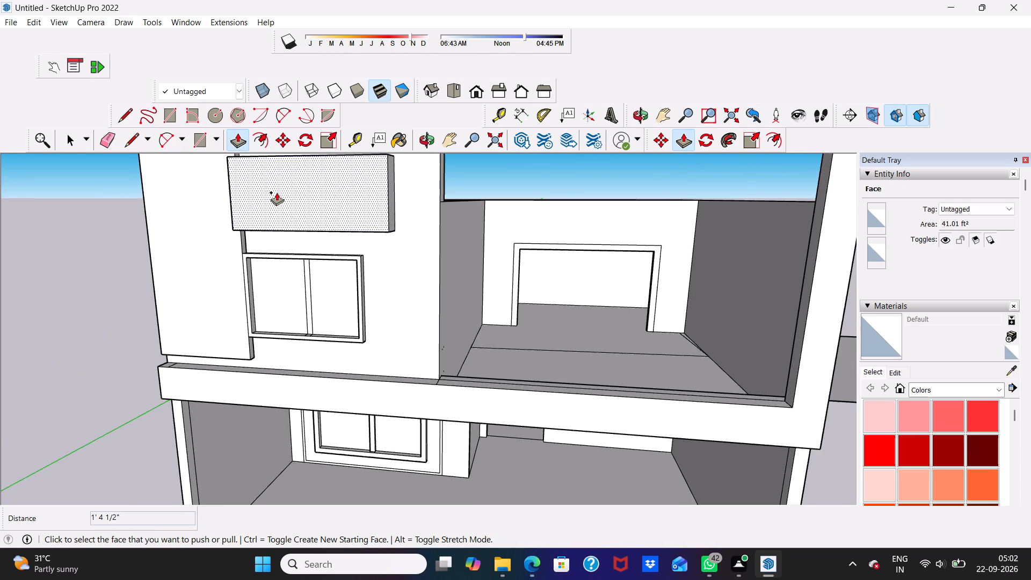
pyautogui.scroll(1, 326, 200)
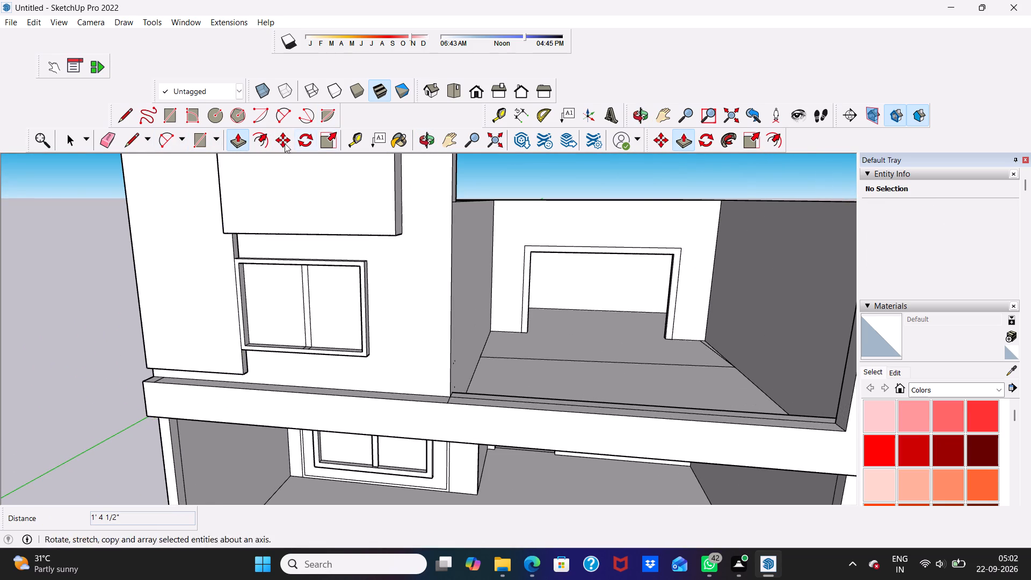
pyautogui.click(259, 139)
pyautogui.click(228, 197)
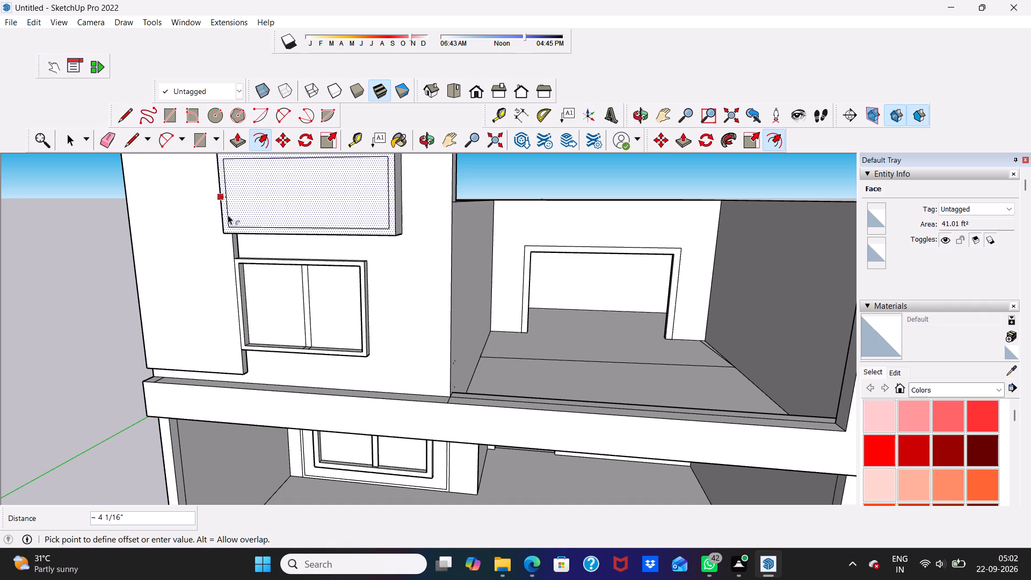
pyautogui.click(227, 216)
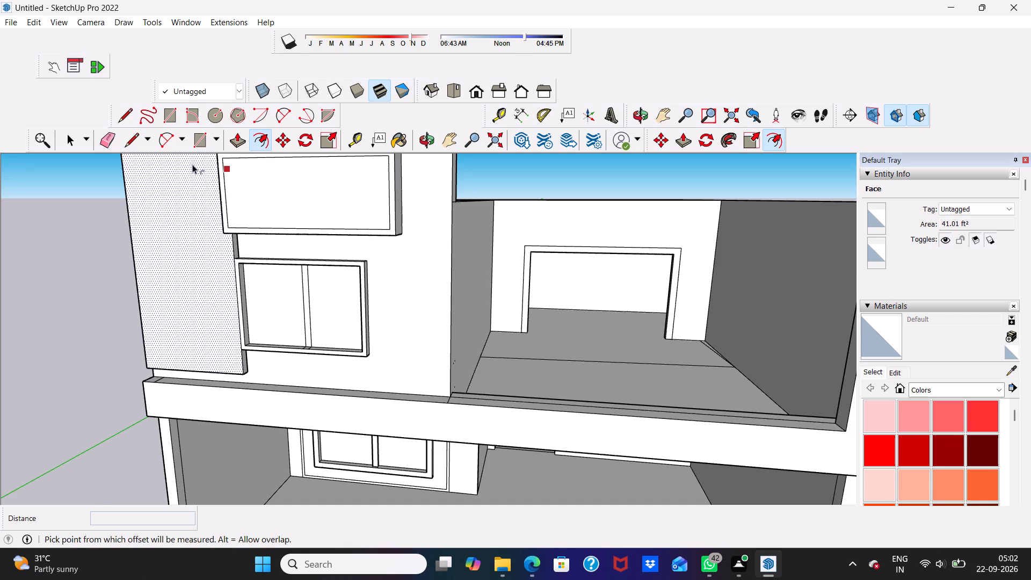
# Push/Pull the border strip on the projecting box's front face outward 3" to make a raised frame.
pyautogui.press('space')
pyautogui.scroll(3, 188, 187)
pyautogui.scroll(-3, 202, 160)
pyautogui.moveTo(215, 158); pyautogui.dragTo(288, 183, button='middle')
pyautogui.scroll(2, 308, 219)
pyautogui.moveTo(351, 207); pyautogui.dragTo(347, 179, button='middle')
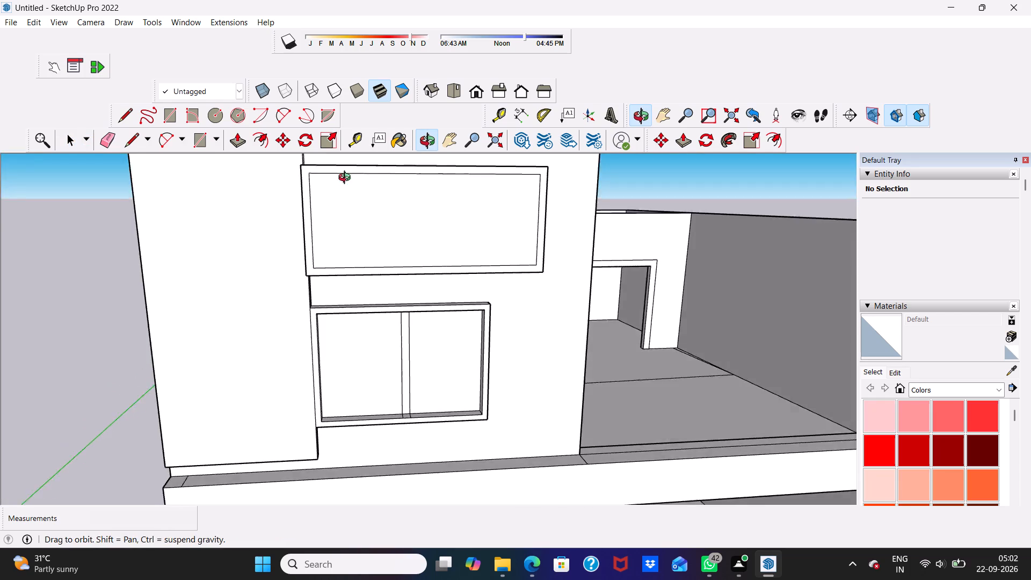
pyautogui.moveTo(347, 179); pyautogui.dragTo(331, 126, button='middle')
pyautogui.scroll(2, 318, 179)
pyautogui.click(305, 191)
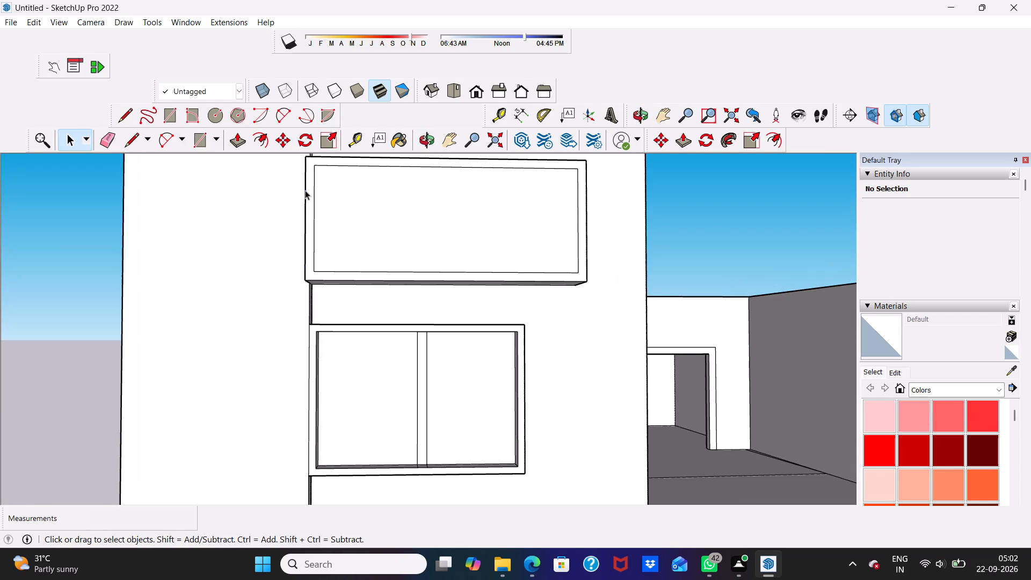
pyautogui.click(309, 191)
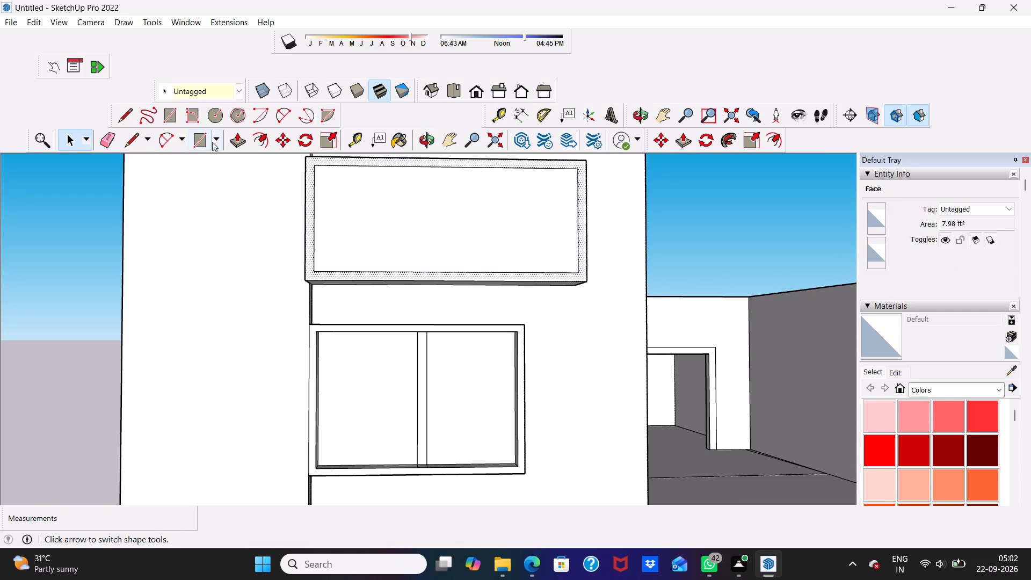
pyautogui.click(238, 140)
pyautogui.click(309, 208)
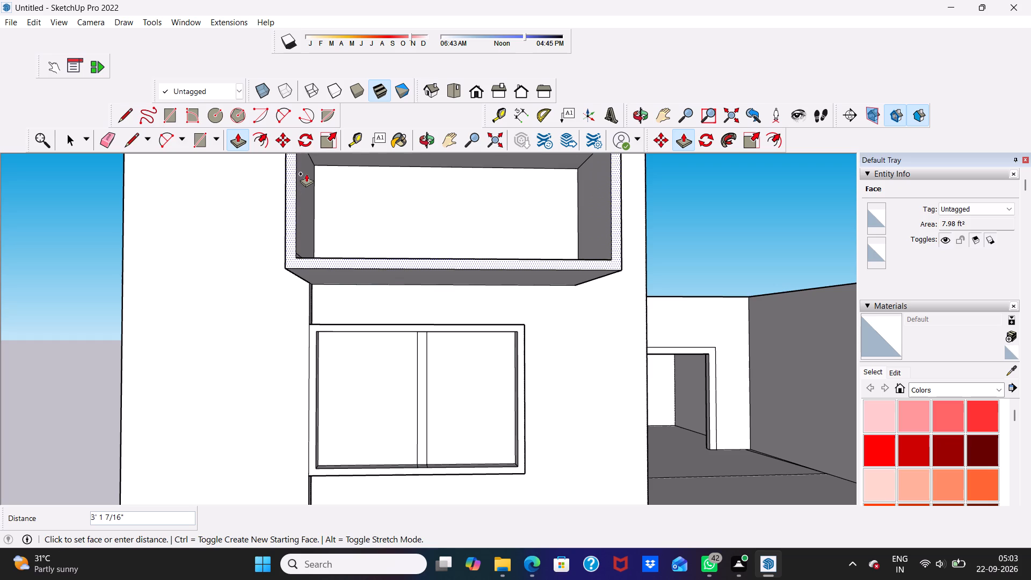
pyautogui.write('3"')
pyautogui.press('Return')
# Push/Pull the top face of the projecting box up about 8 11/16" behind the raised frame.
pyautogui.scroll(-7, 299, 138)
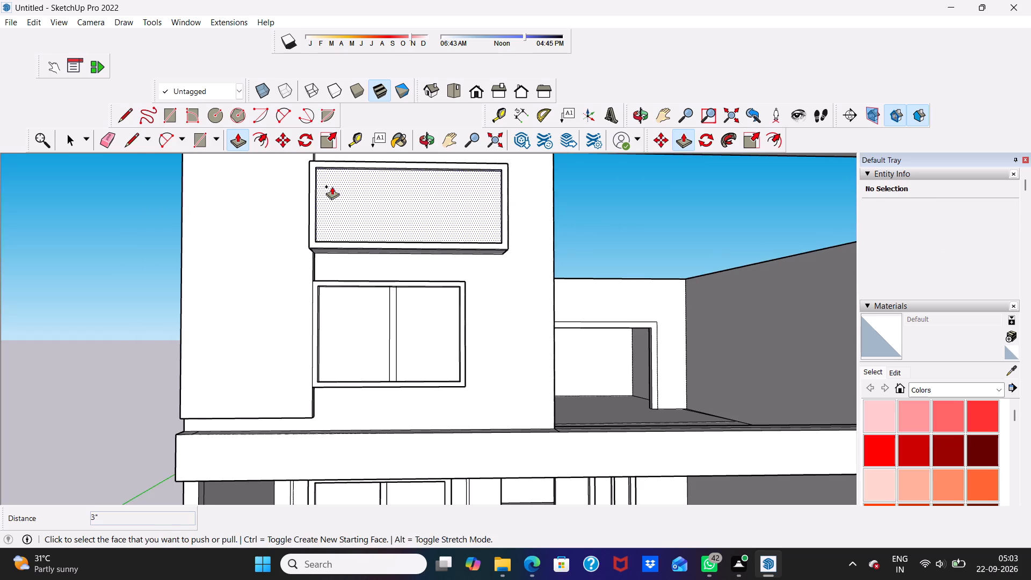
pyautogui.moveTo(332, 186); pyautogui.dragTo(307, 260, button='middle')
pyautogui.scroll(-3, 311, 233)
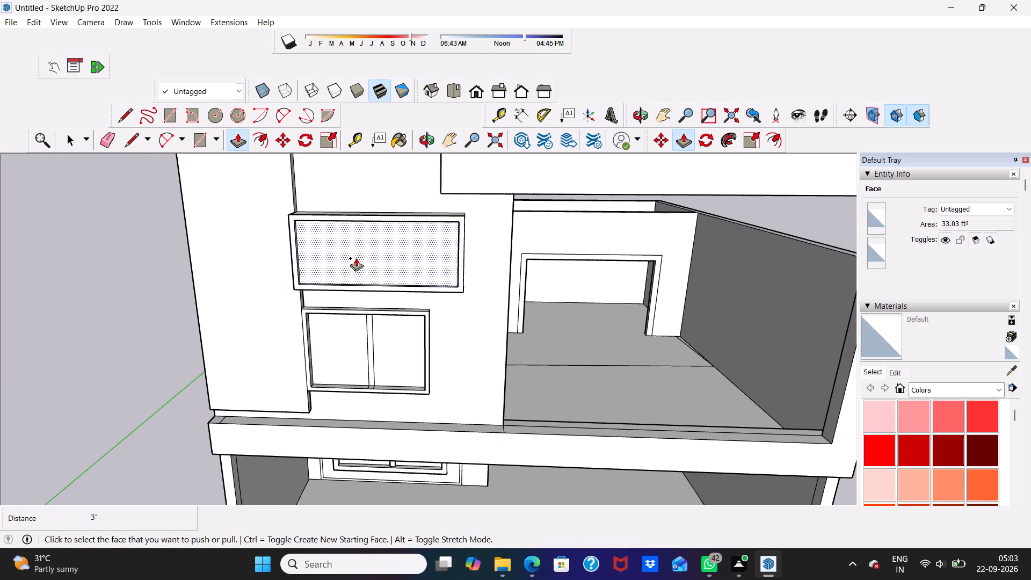
pyautogui.scroll(1, 356, 260)
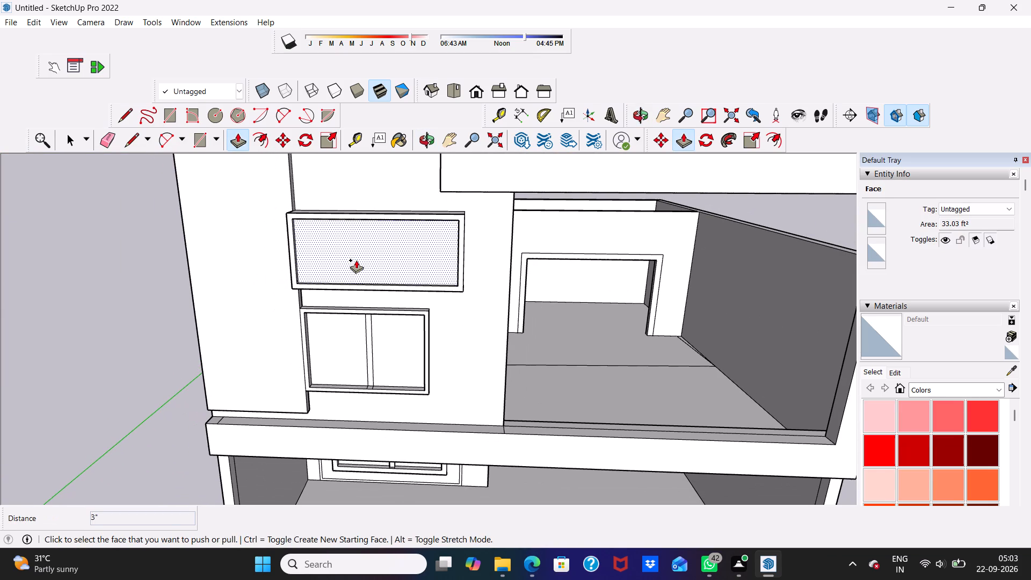
pyautogui.moveTo(356, 260); pyautogui.dragTo(342, 328, button='middle')
pyautogui.scroll(3, 311, 261)
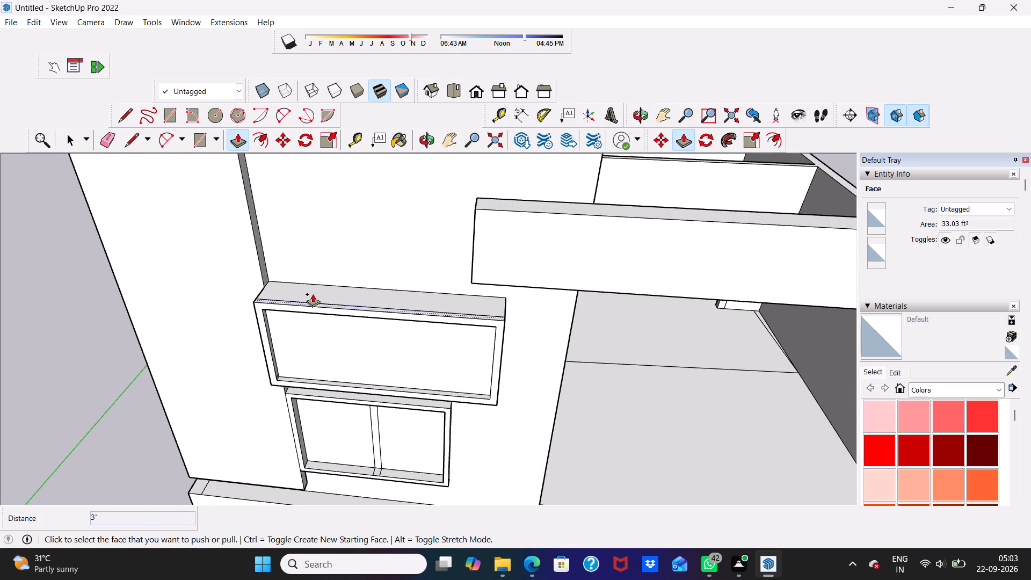
pyautogui.moveTo(313, 294); pyautogui.dragTo(313, 279)
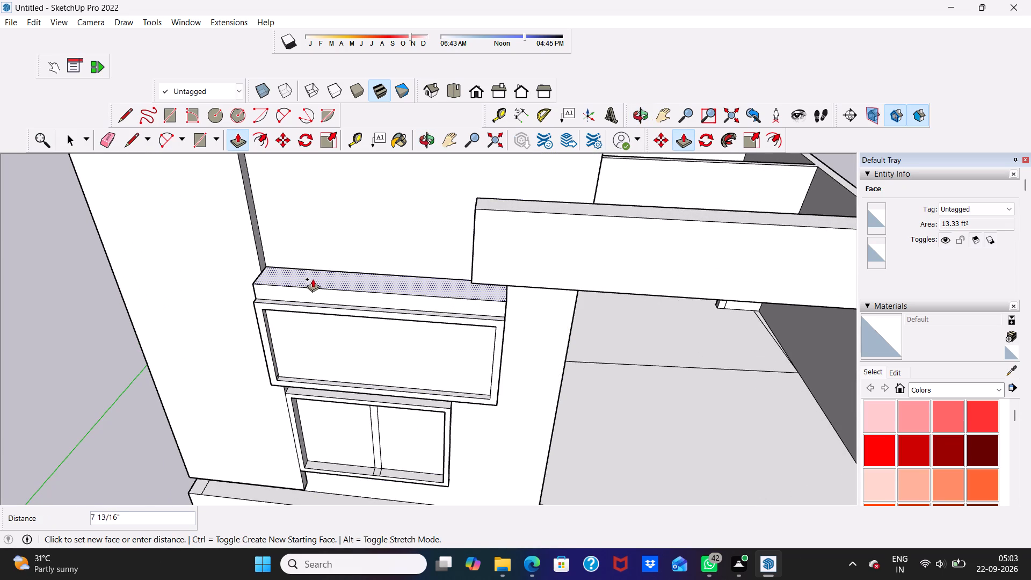
pyautogui.moveTo(313, 279); pyautogui.dragTo(313, 278)
# Examine the framed box, the upper window and the facade wall beneath the terrace beam's end.
pyautogui.moveTo(313, 278); pyautogui.dragTo(347, 180, button='middle')
pyautogui.scroll(4, 371, 209)
pyautogui.moveTo(371, 209); pyautogui.dragTo(364, 247, button='middle')
pyautogui.scroll(-4, 369, 199)
pyautogui.scroll(-2, 409, 222)
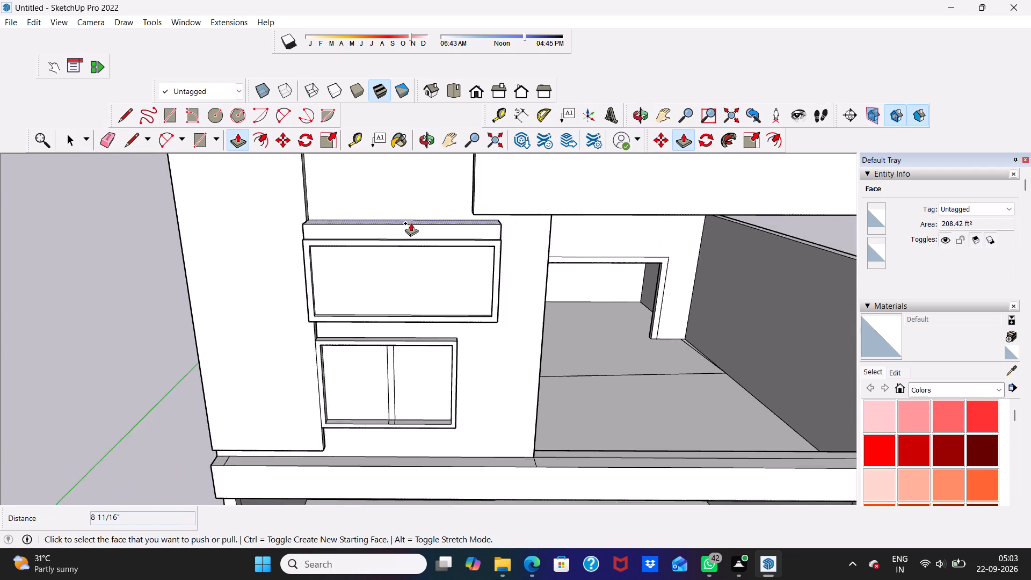
pyautogui.scroll(-2, 411, 223)
pyautogui.scroll(-3, 553, 215)
pyautogui.moveTo(563, 244); pyautogui.dragTo(563, 189, button='middle')
pyautogui.scroll(5, 563, 189)
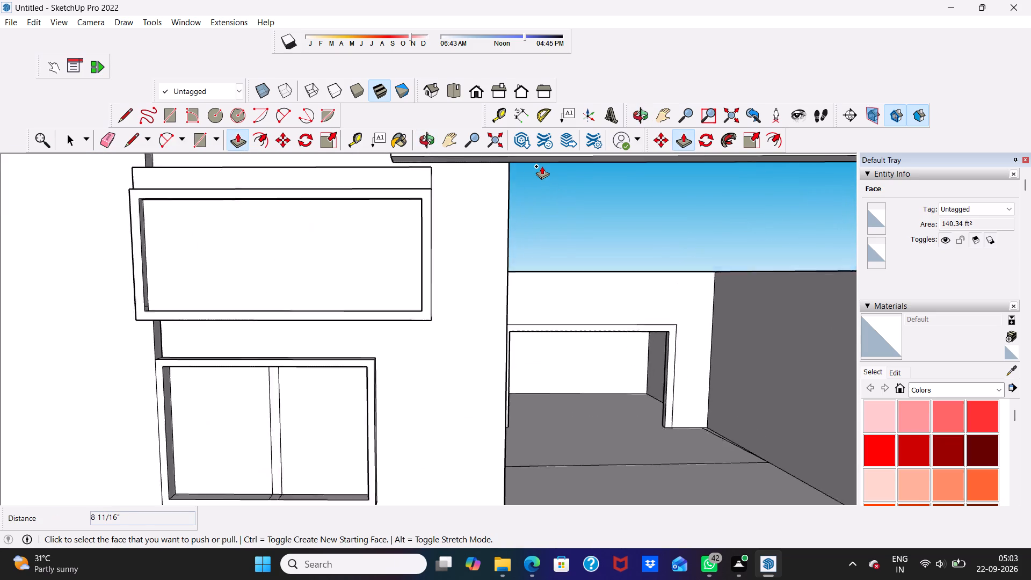
pyautogui.scroll(1, 542, 166)
pyautogui.scroll(-5, 538, 166)
pyautogui.moveTo(487, 199); pyautogui.dragTo(485, 172, button='middle')
pyautogui.scroll(3, 481, 167)
pyautogui.scroll(-3, 481, 166)
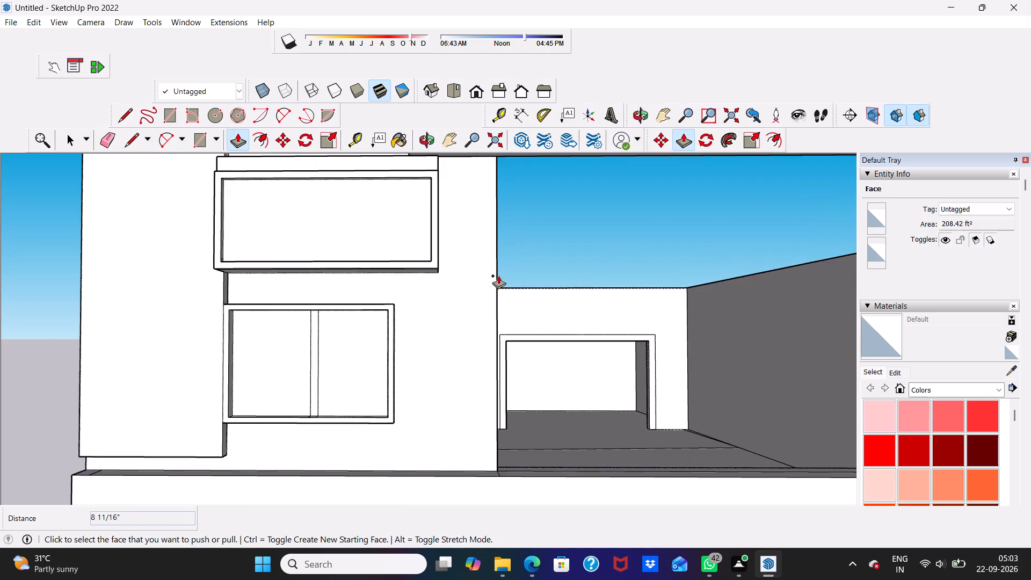
pyautogui.scroll(-5, 498, 275)
pyautogui.scroll(5, 462, 154)
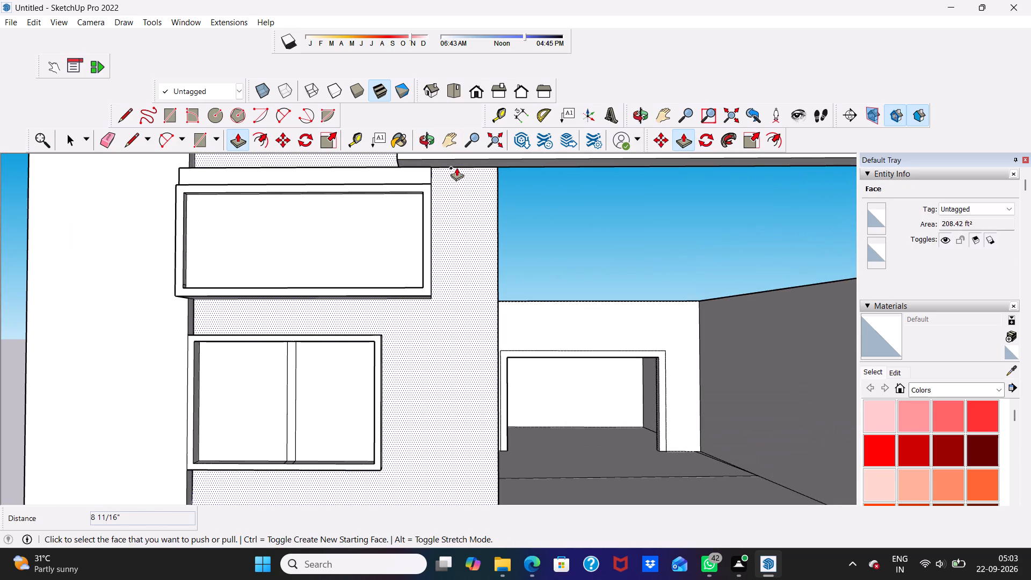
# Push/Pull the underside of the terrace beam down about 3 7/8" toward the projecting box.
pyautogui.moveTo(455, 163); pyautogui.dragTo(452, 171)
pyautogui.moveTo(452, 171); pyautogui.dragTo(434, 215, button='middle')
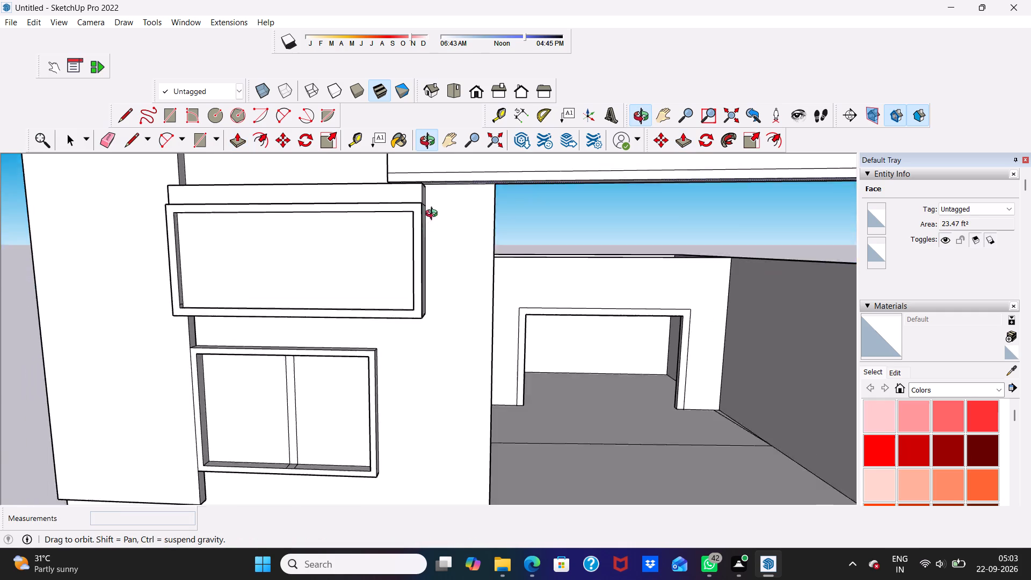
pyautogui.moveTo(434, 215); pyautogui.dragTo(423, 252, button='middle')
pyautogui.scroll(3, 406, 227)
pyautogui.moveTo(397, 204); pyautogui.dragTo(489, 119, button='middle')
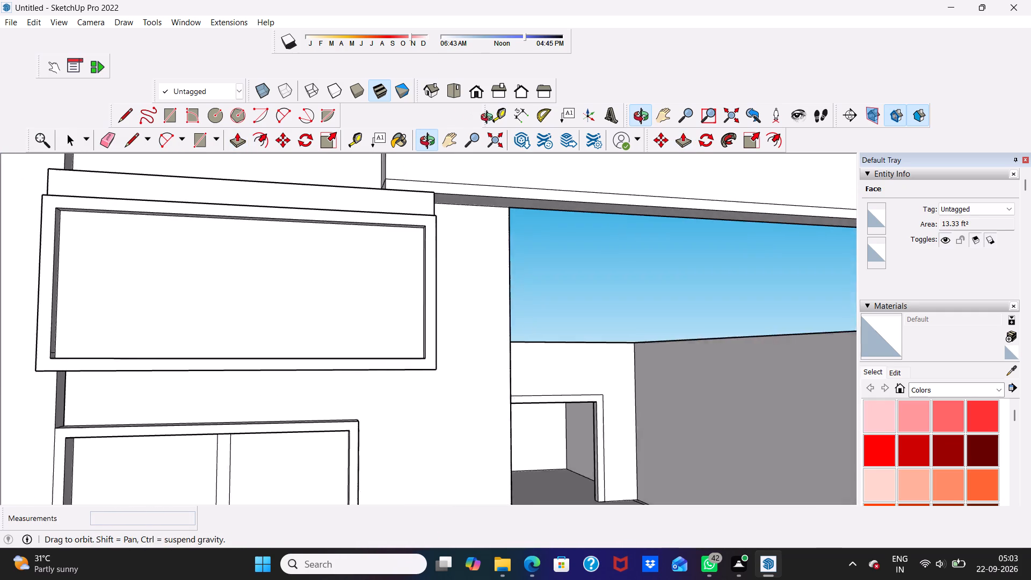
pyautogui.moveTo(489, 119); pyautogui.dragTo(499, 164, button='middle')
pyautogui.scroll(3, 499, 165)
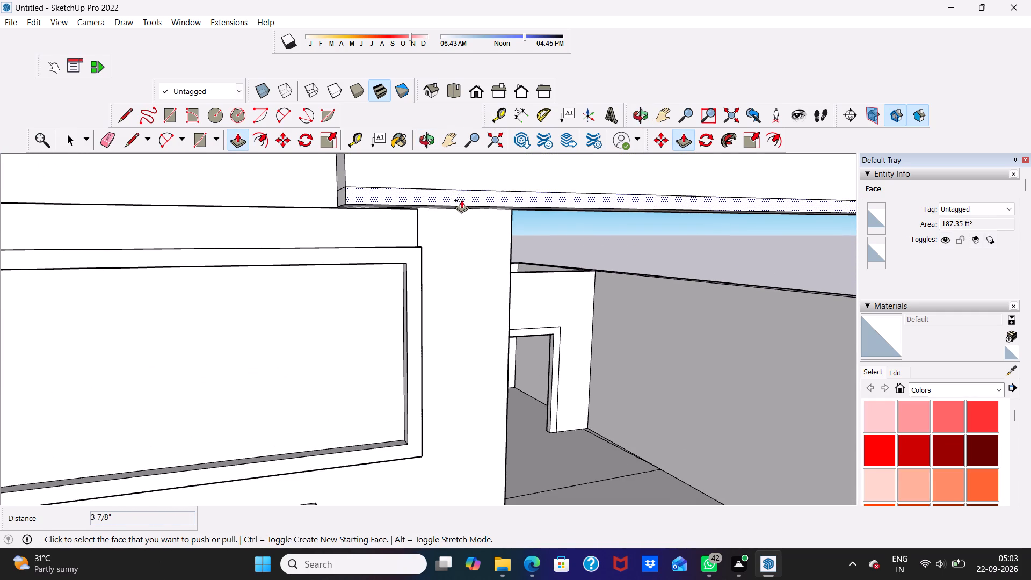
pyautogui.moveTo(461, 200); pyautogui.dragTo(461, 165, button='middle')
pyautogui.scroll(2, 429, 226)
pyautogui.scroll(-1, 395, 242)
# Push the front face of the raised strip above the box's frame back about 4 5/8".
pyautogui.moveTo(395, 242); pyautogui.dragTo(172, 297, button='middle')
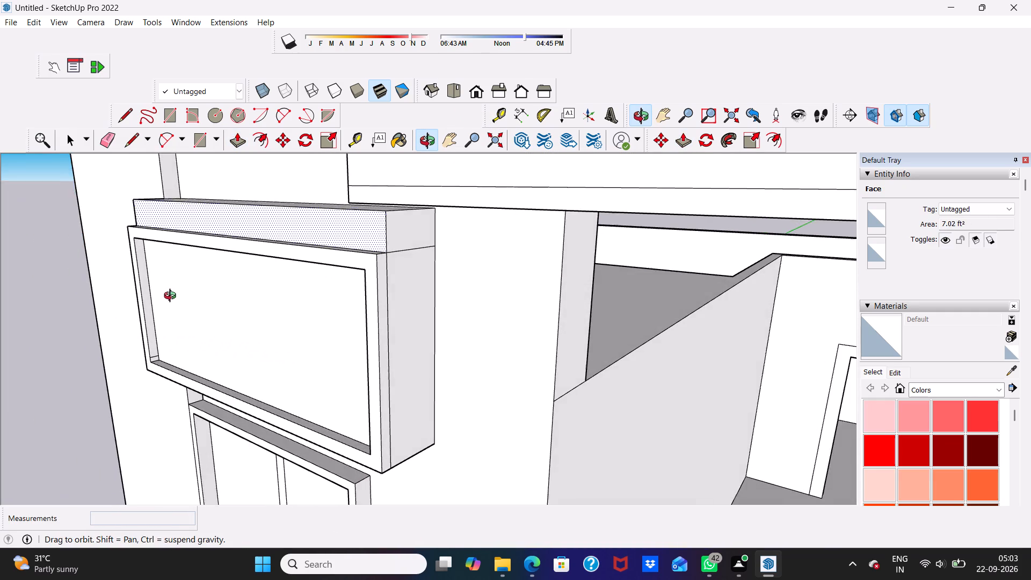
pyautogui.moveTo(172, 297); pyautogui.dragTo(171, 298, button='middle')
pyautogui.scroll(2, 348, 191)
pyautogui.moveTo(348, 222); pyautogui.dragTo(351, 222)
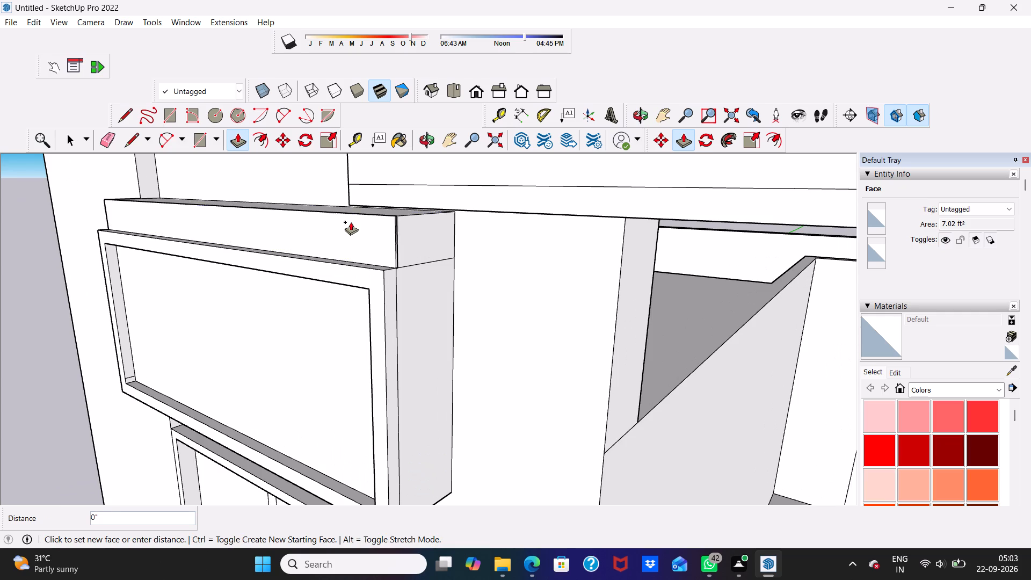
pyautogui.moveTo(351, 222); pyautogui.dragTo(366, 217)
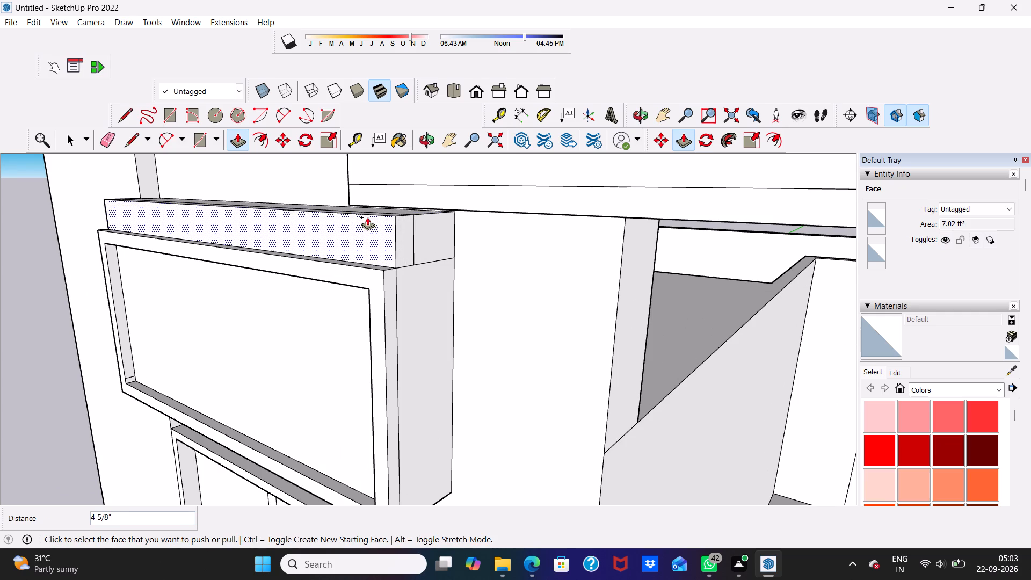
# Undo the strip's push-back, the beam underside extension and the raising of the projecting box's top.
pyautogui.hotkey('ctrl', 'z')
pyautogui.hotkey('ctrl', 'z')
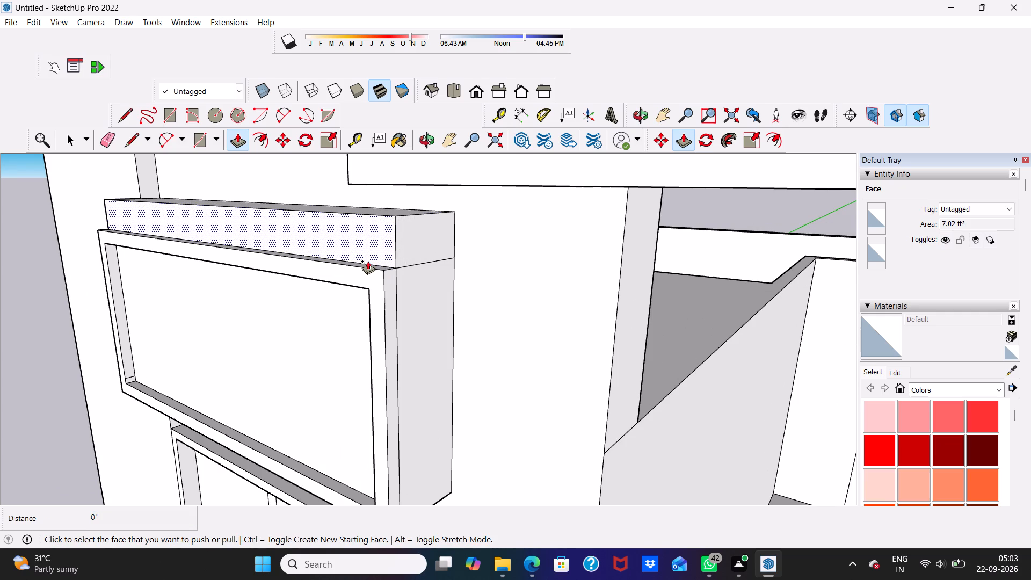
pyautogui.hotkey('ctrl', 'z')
# Push/Pull the top face of the projecting box up about 1' 2" behind the raised frame.
pyautogui.moveTo(361, 283); pyautogui.dragTo(388, 250, button='middle')
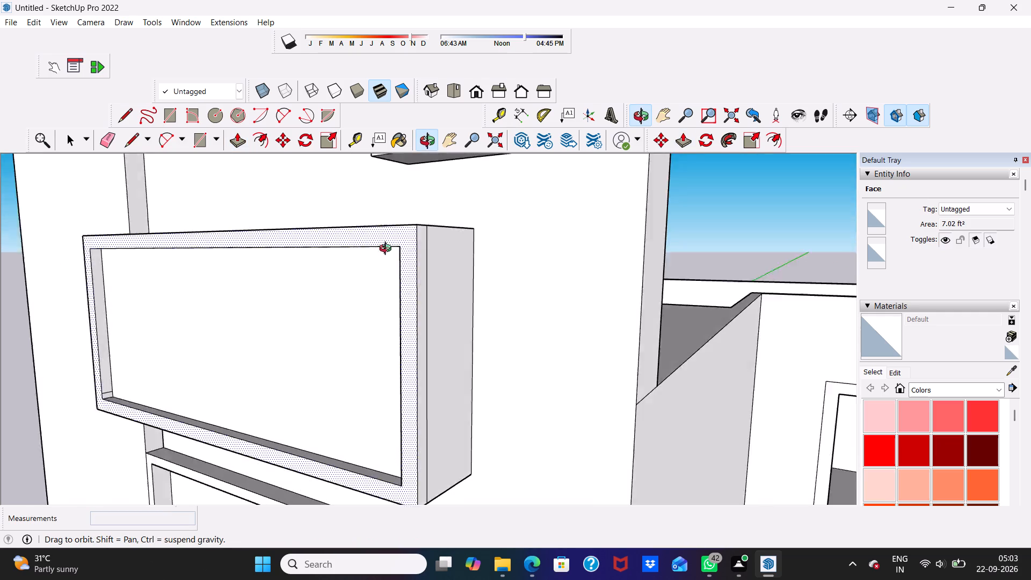
pyautogui.moveTo(388, 250); pyautogui.dragTo(453, 330, button='middle')
pyautogui.scroll(1, 454, 320)
pyautogui.press('space')
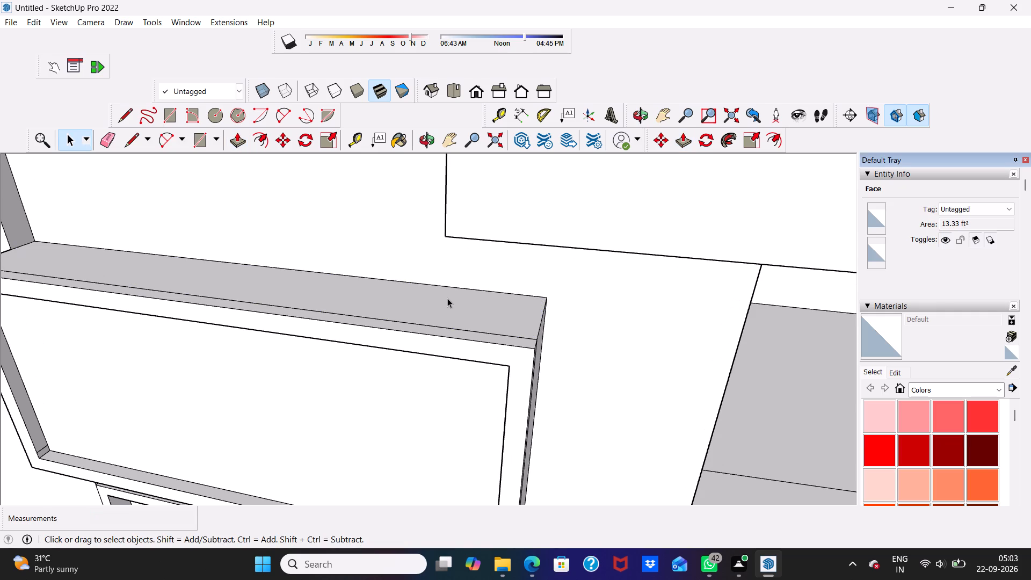
pyautogui.click(447, 298)
pyautogui.click(234, 132)
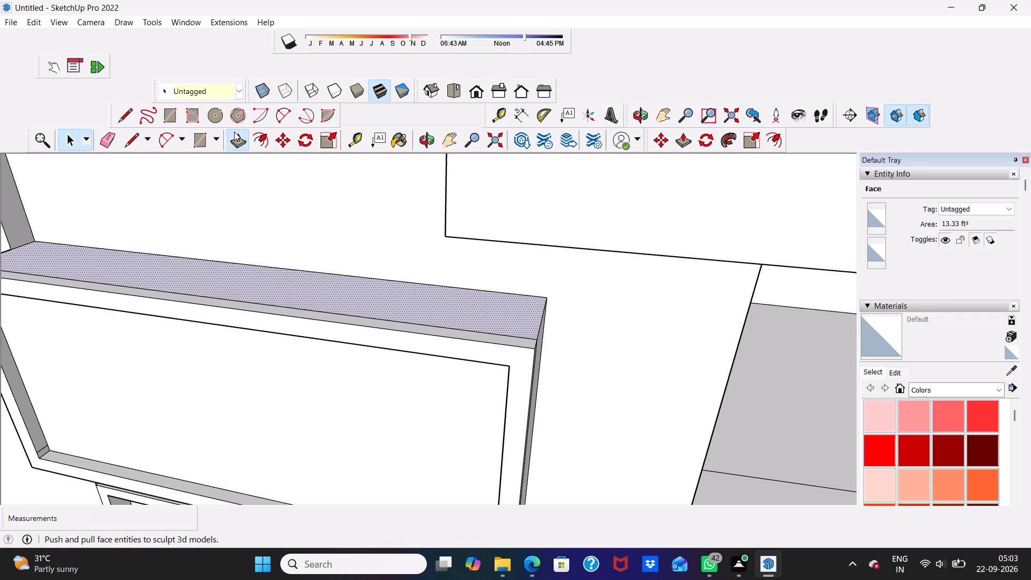
pyautogui.moveTo(436, 330); pyautogui.dragTo(520, 200, button='middle')
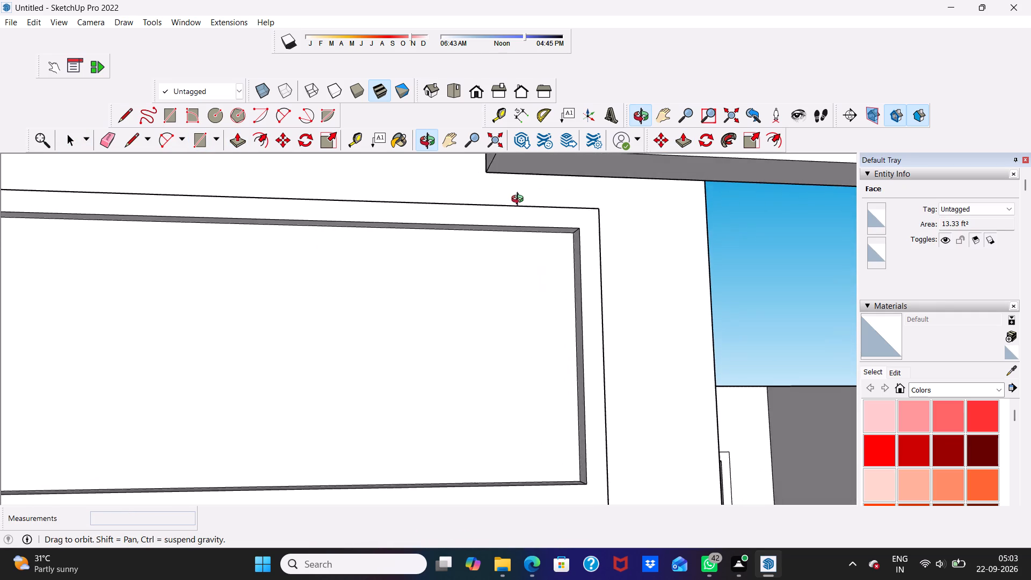
pyautogui.moveTo(520, 200); pyautogui.dragTo(521, 202, button='middle')
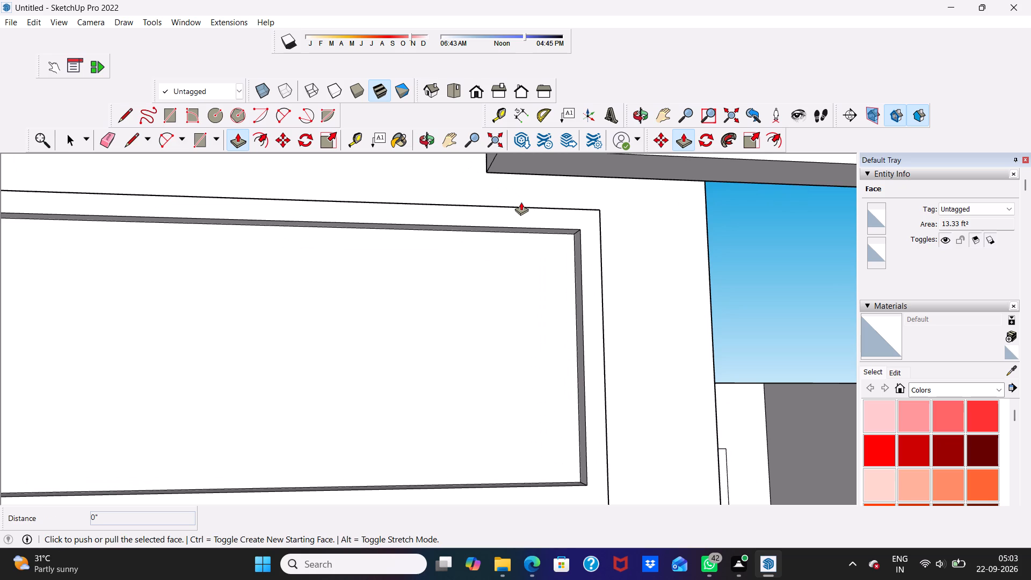
pyautogui.scroll(-1, 437, 99)
pyautogui.scroll(-1, 340, 255)
pyautogui.moveTo(340, 255); pyautogui.dragTo(272, 372, button='middle')
pyautogui.scroll(1, 278, 304)
pyautogui.moveTo(277, 210); pyautogui.dragTo(277, 203)
pyautogui.hotkey('ctrl', 'z')
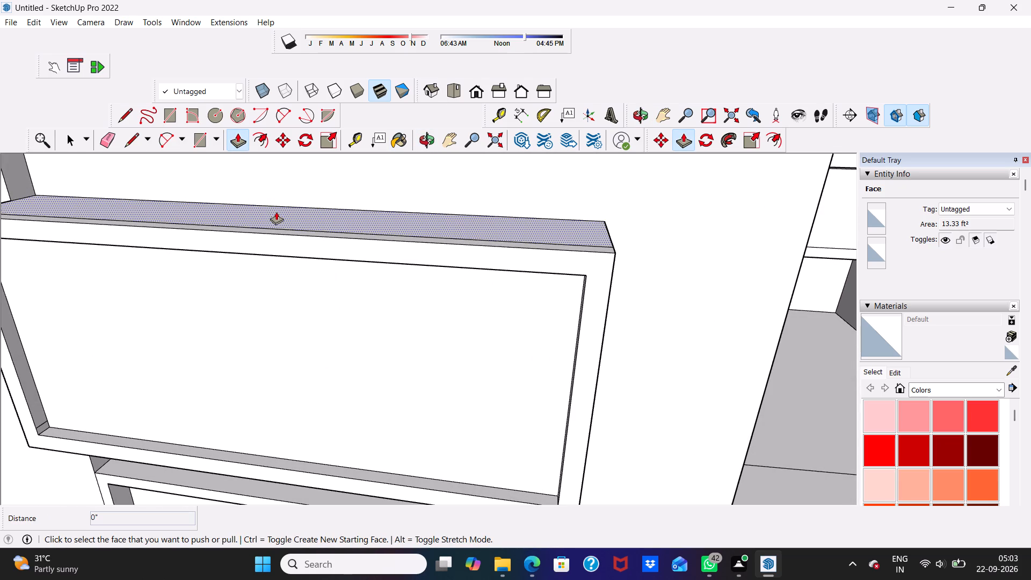
pyautogui.scroll(1, 277, 212)
pyautogui.moveTo(277, 212); pyautogui.dragTo(272, 146)
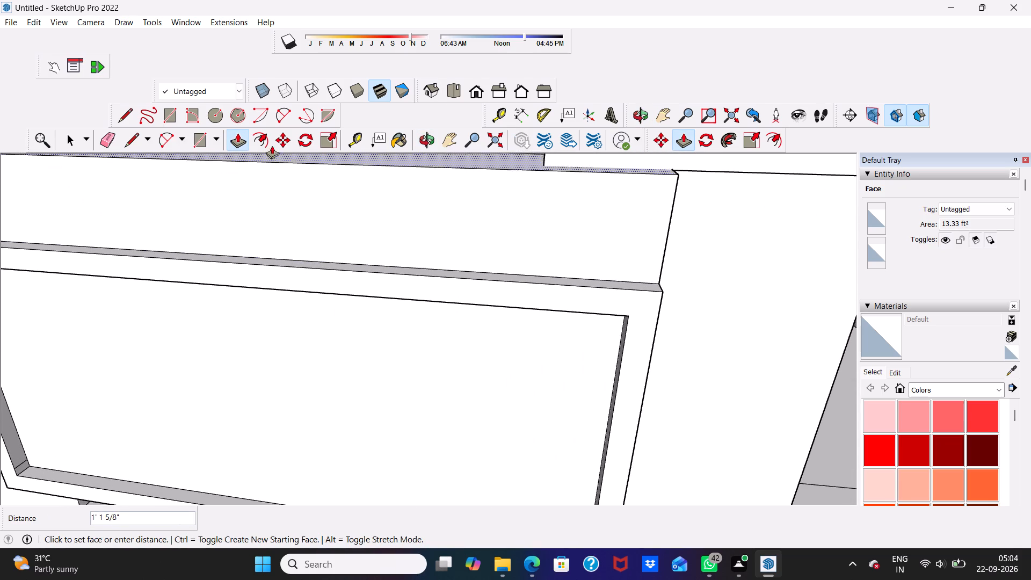
pyautogui.moveTo(272, 146); pyautogui.dragTo(272, 147)
# Push the projecting box's top face back down about 3 11/16", below the terrace beam.
pyautogui.scroll(-5, 257, 187)
pyautogui.moveTo(272, 227); pyautogui.dragTo(362, 279, button='middle')
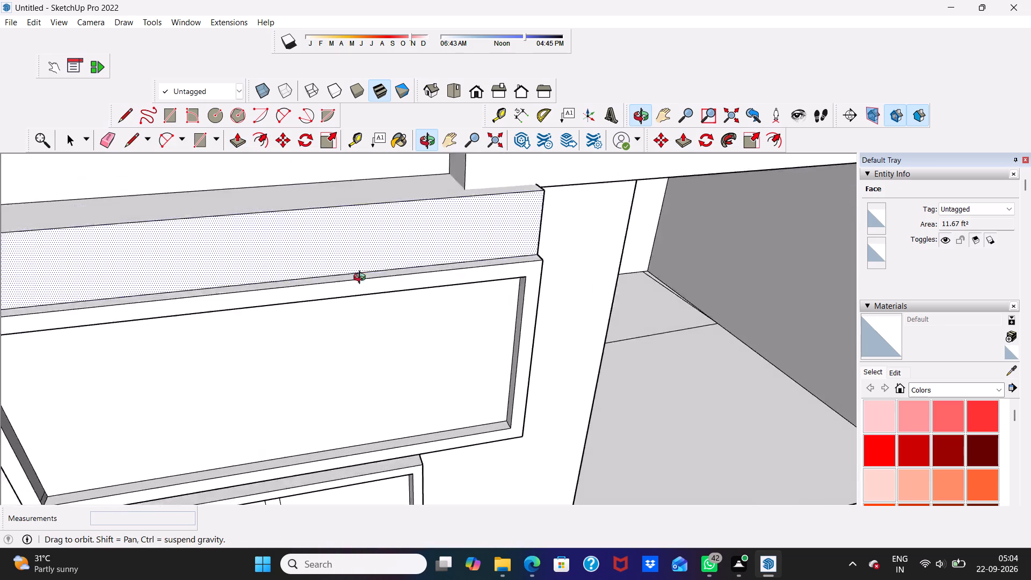
pyautogui.moveTo(362, 279); pyautogui.dragTo(330, 307, button='middle')
pyautogui.moveTo(339, 223); pyautogui.dragTo(338, 251)
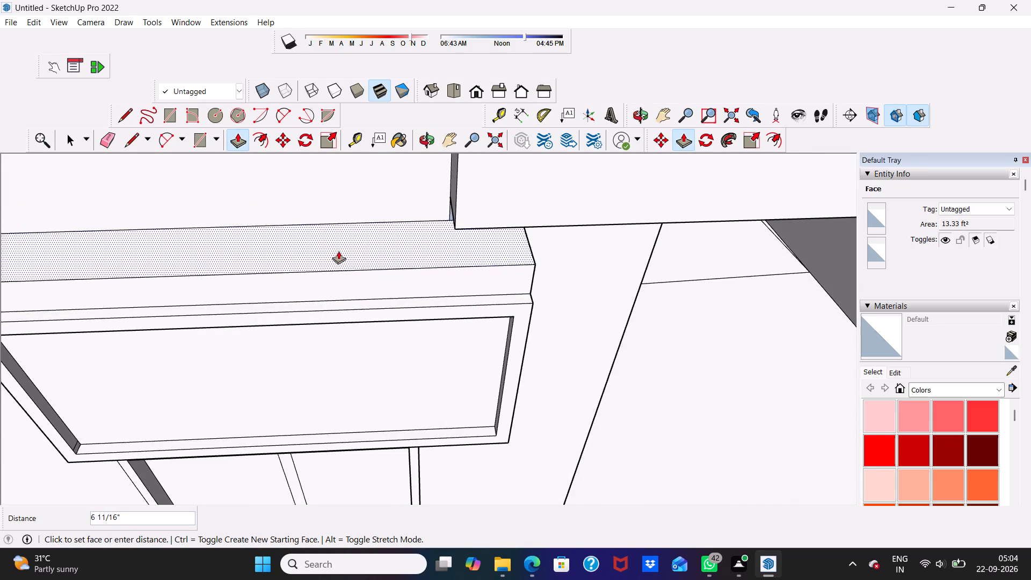
pyautogui.moveTo(338, 251); pyautogui.dragTo(331, 240)
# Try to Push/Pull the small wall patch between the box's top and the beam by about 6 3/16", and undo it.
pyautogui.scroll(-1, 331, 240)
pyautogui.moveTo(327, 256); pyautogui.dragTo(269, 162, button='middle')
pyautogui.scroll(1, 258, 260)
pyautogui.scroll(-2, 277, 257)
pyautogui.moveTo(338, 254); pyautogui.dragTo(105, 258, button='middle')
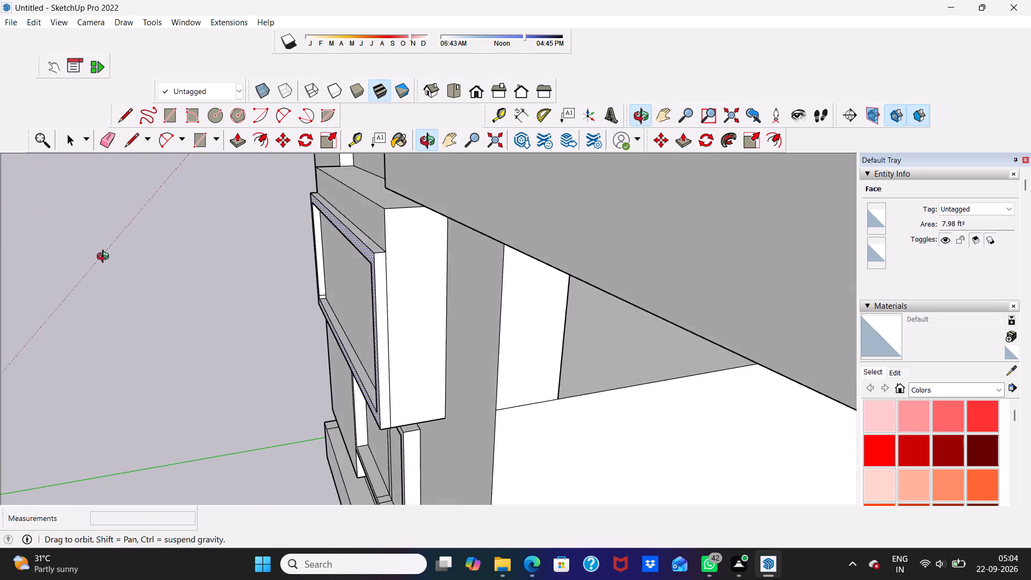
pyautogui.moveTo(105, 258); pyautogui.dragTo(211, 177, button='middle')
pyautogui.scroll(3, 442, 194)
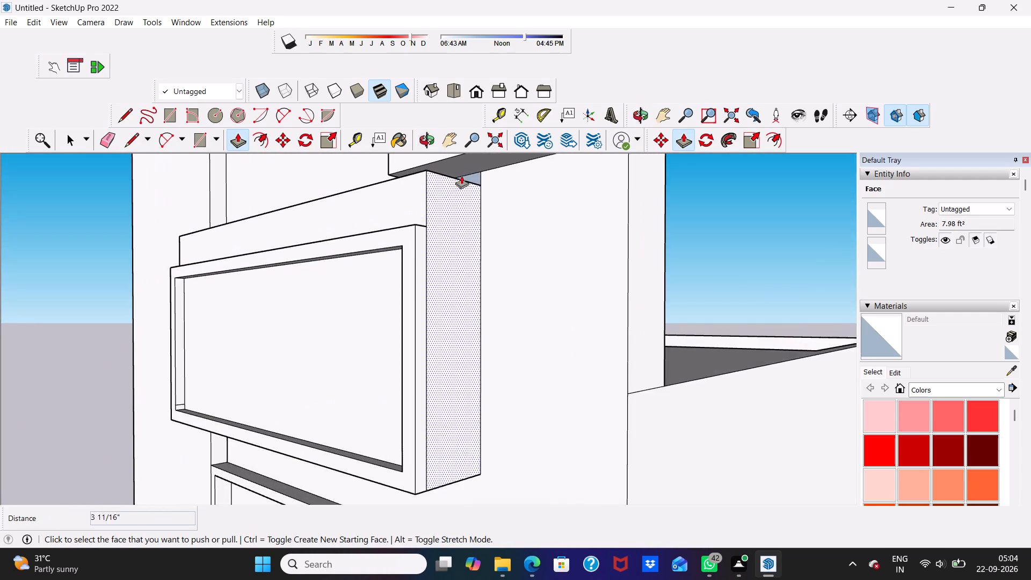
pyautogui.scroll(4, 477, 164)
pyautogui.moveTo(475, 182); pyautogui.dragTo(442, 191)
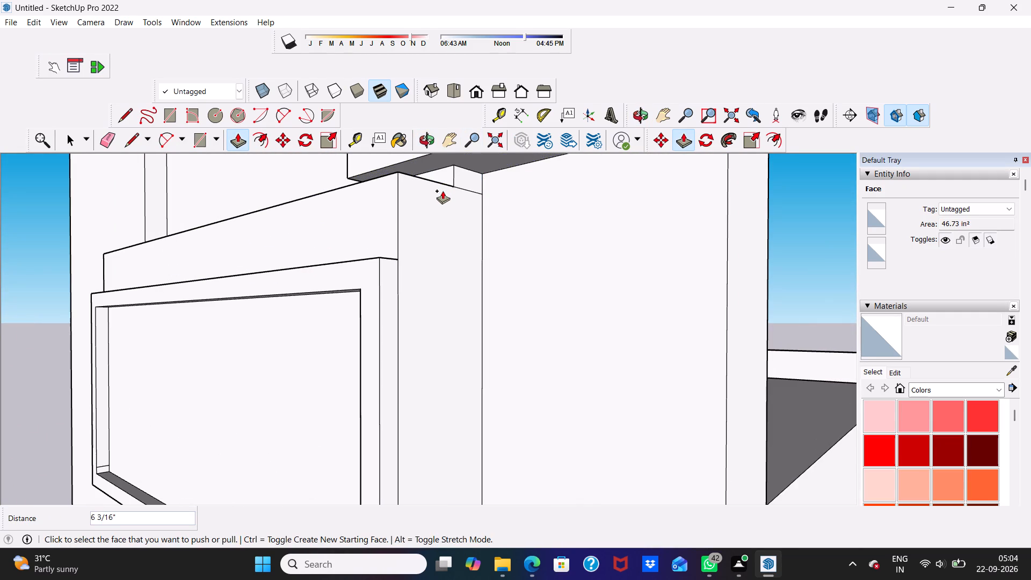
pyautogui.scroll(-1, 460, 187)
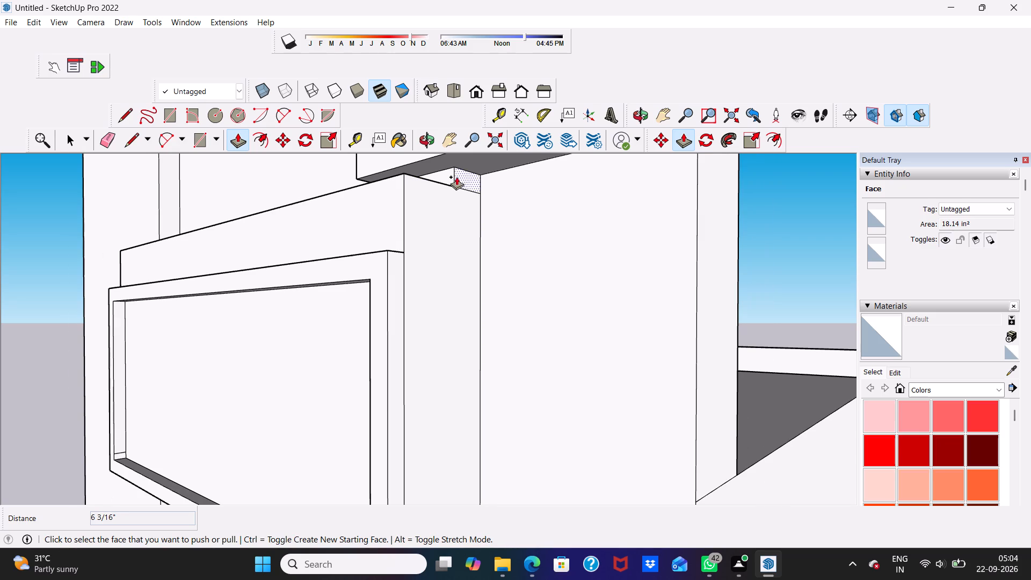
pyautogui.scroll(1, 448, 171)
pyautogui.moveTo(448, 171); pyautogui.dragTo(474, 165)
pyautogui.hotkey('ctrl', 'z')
# Push/Pull the small wall patch between the box's top and the beam flush with the facade wall.
pyautogui.scroll(2, 486, 185)
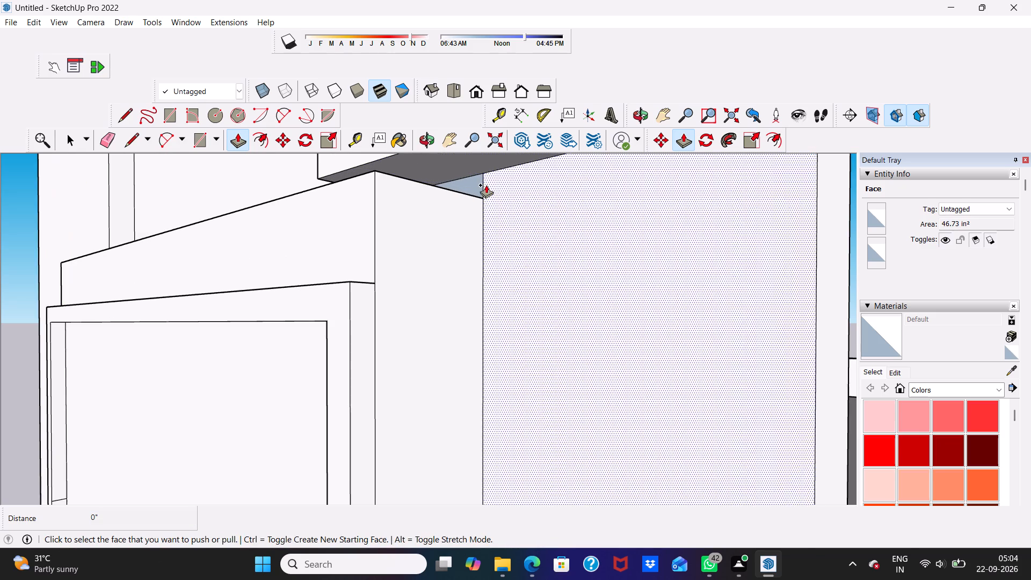
pyautogui.click(474, 180)
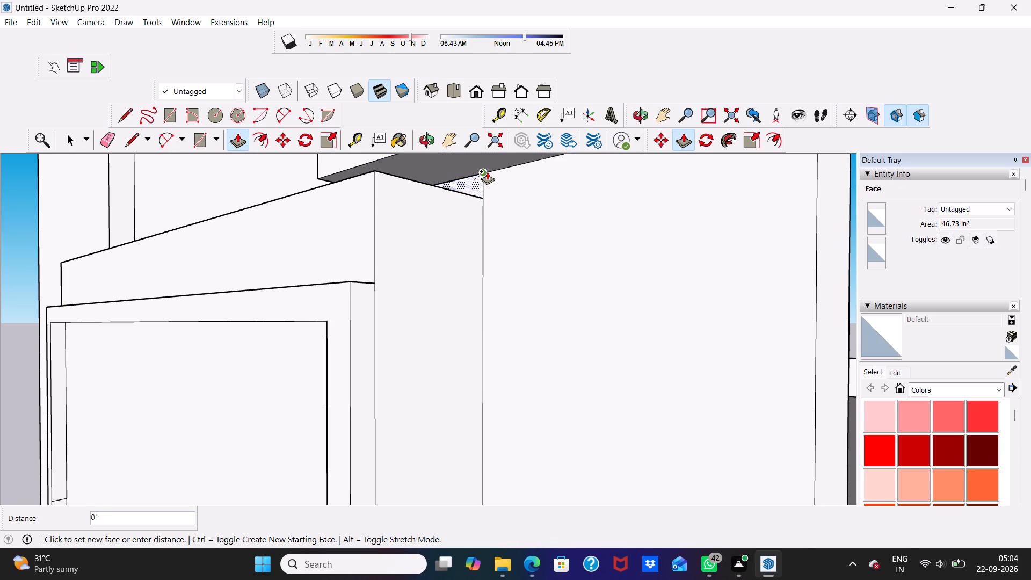
pyautogui.click(484, 175)
pyautogui.click(475, 178)
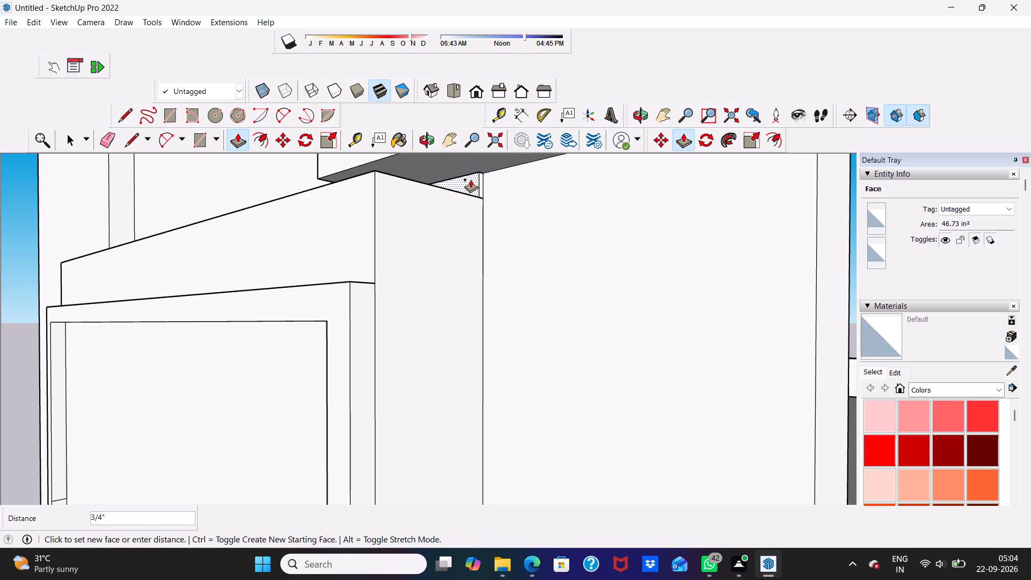
pyautogui.click(478, 175)
pyautogui.press('space')
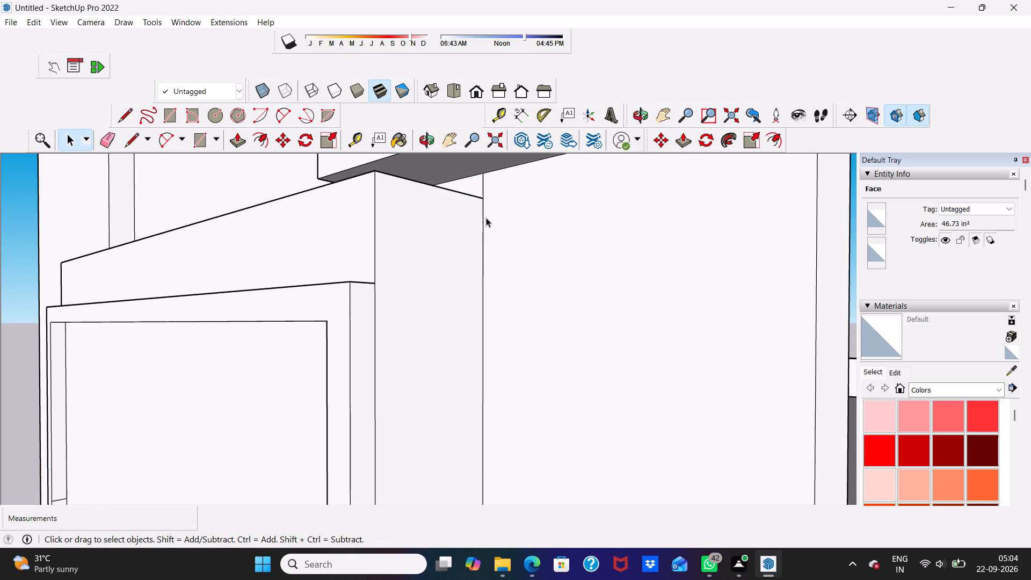
# Erase the two short vertical edges left on the facade wall between the box's top and the beam.
pyautogui.scroll(-2, 486, 218)
pyautogui.moveTo(481, 211); pyautogui.dragTo(519, 260, button='middle')
pyautogui.scroll(2, 453, 246)
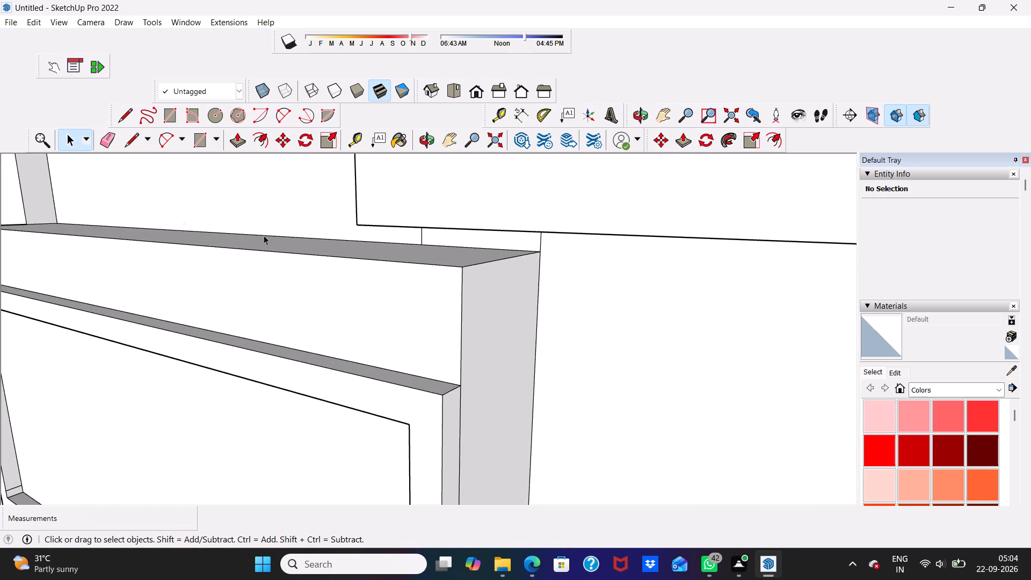
pyautogui.click(104, 131)
pyautogui.scroll(3, 540, 195)
pyautogui.scroll(-2, 571, 202)
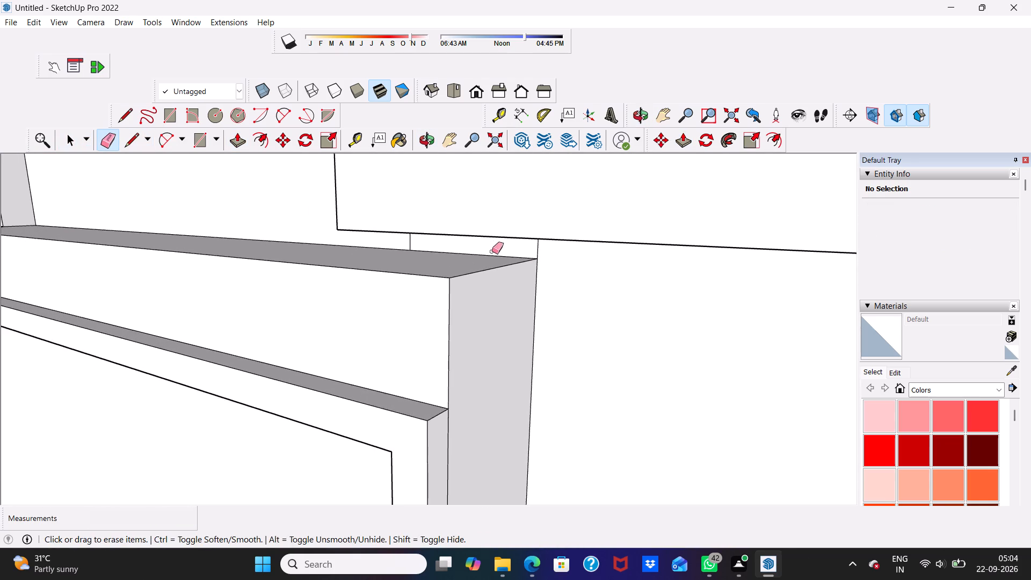
pyautogui.moveTo(488, 246); pyautogui.dragTo(546, 238, button='middle')
pyautogui.scroll(6, 546, 238)
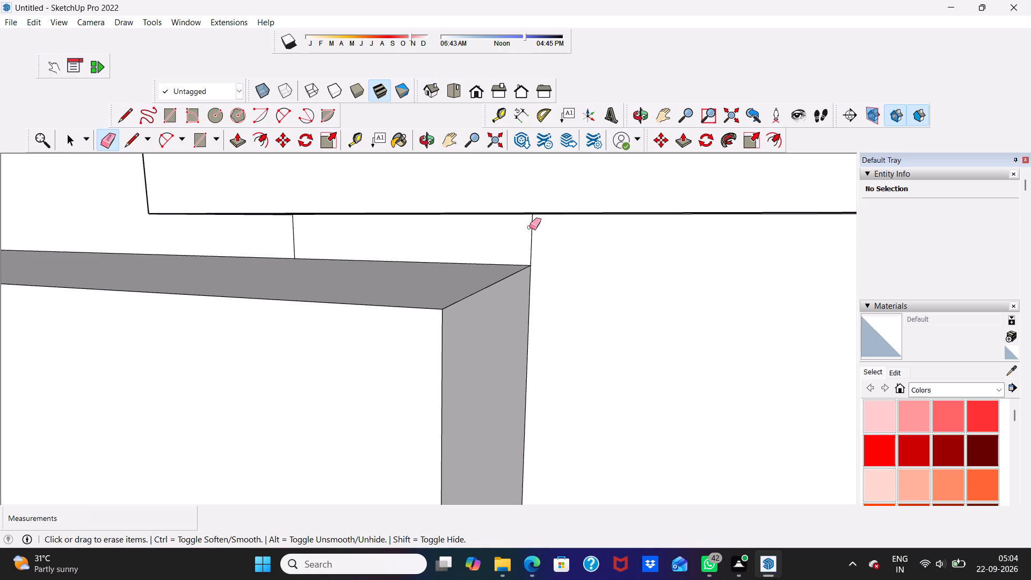
pyautogui.click(529, 227)
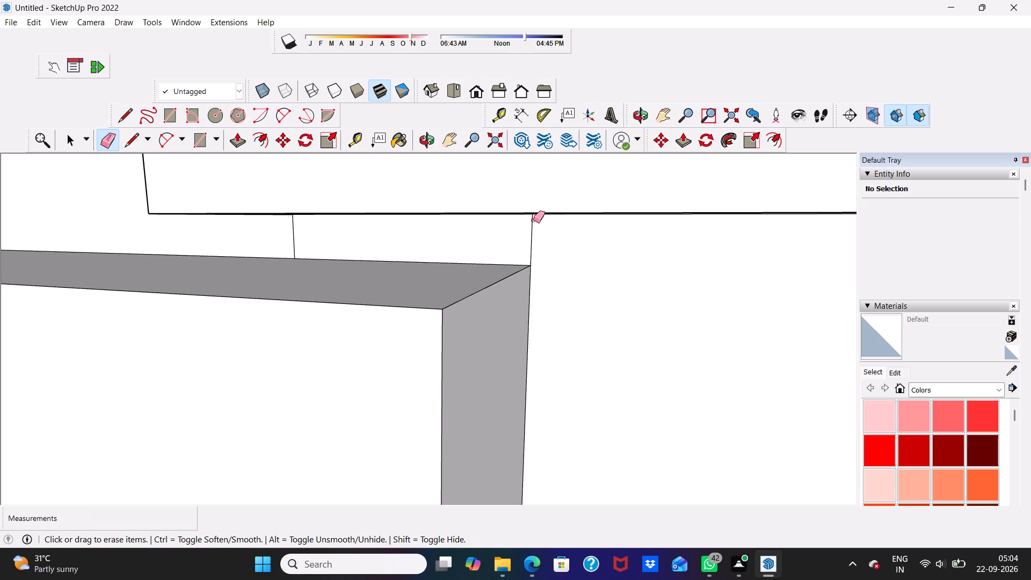
pyautogui.click(533, 220)
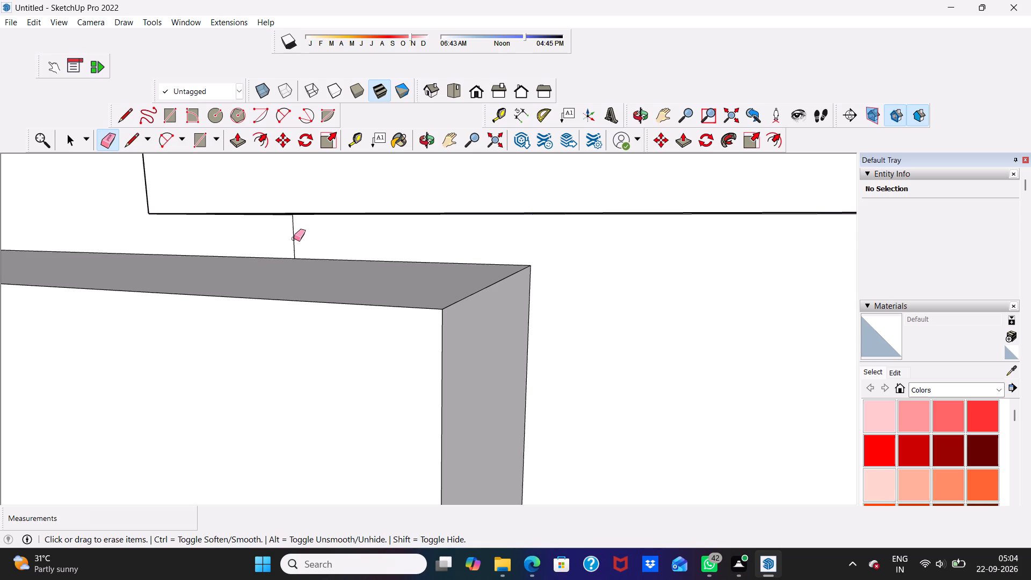
pyautogui.click(294, 238)
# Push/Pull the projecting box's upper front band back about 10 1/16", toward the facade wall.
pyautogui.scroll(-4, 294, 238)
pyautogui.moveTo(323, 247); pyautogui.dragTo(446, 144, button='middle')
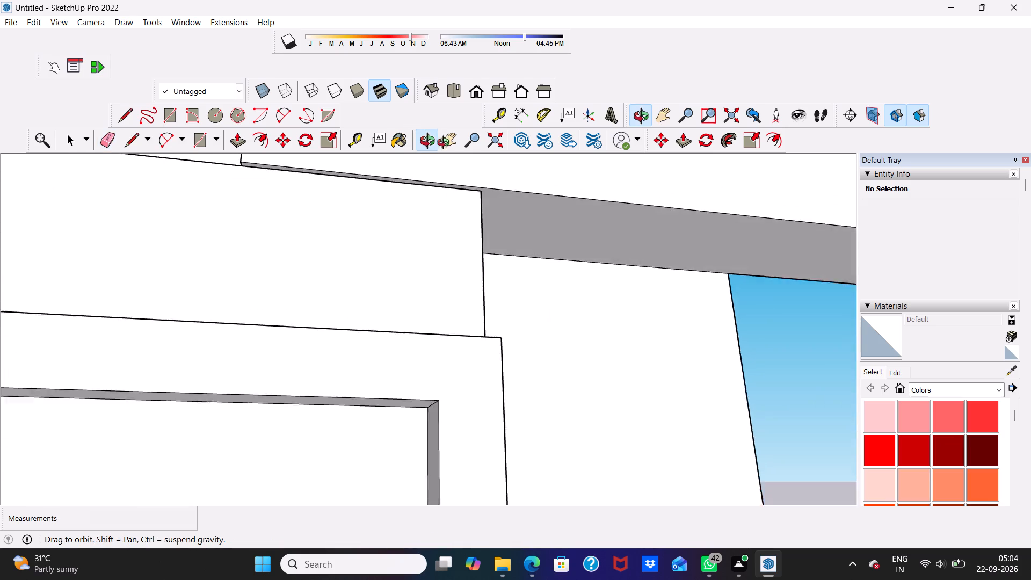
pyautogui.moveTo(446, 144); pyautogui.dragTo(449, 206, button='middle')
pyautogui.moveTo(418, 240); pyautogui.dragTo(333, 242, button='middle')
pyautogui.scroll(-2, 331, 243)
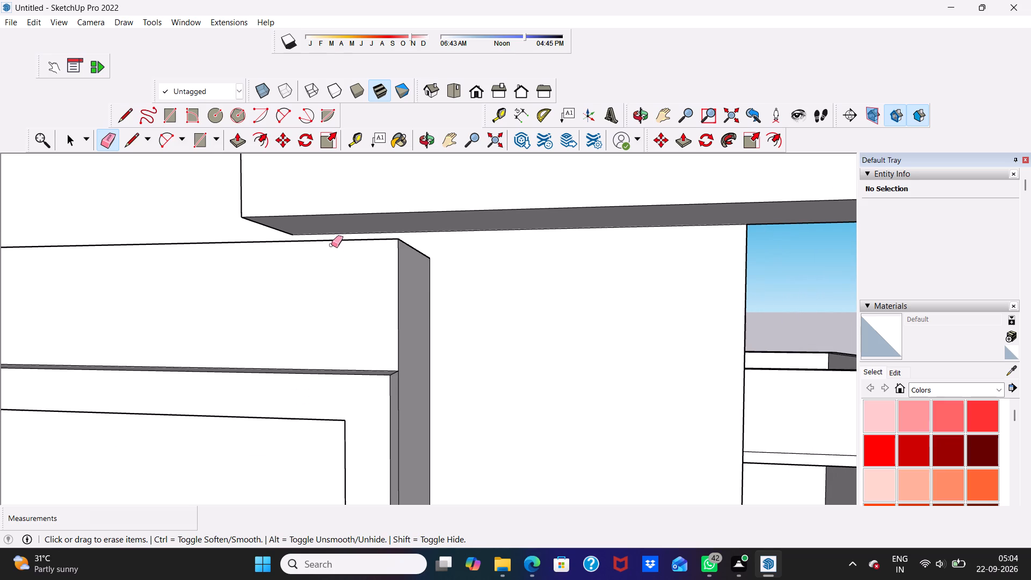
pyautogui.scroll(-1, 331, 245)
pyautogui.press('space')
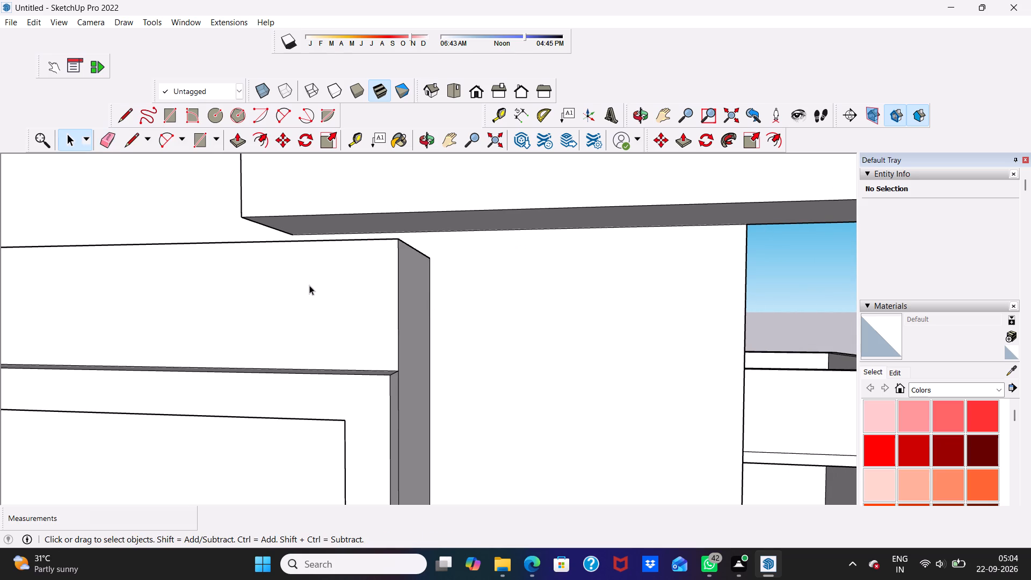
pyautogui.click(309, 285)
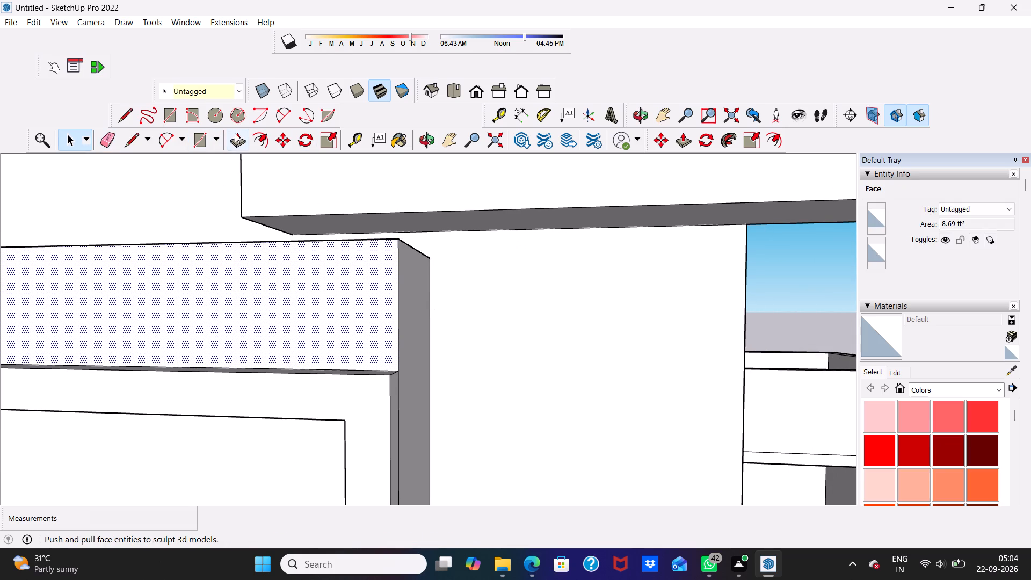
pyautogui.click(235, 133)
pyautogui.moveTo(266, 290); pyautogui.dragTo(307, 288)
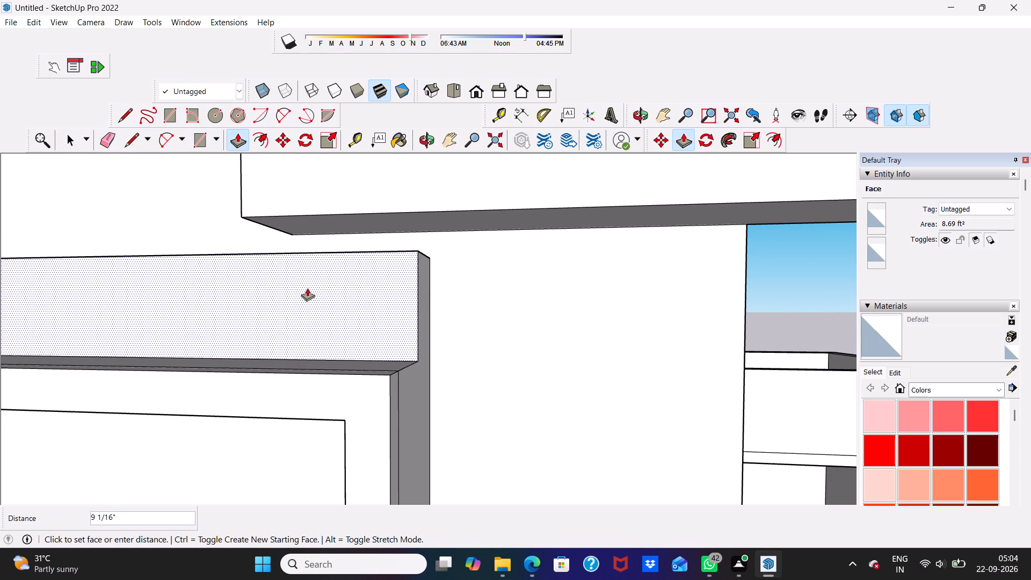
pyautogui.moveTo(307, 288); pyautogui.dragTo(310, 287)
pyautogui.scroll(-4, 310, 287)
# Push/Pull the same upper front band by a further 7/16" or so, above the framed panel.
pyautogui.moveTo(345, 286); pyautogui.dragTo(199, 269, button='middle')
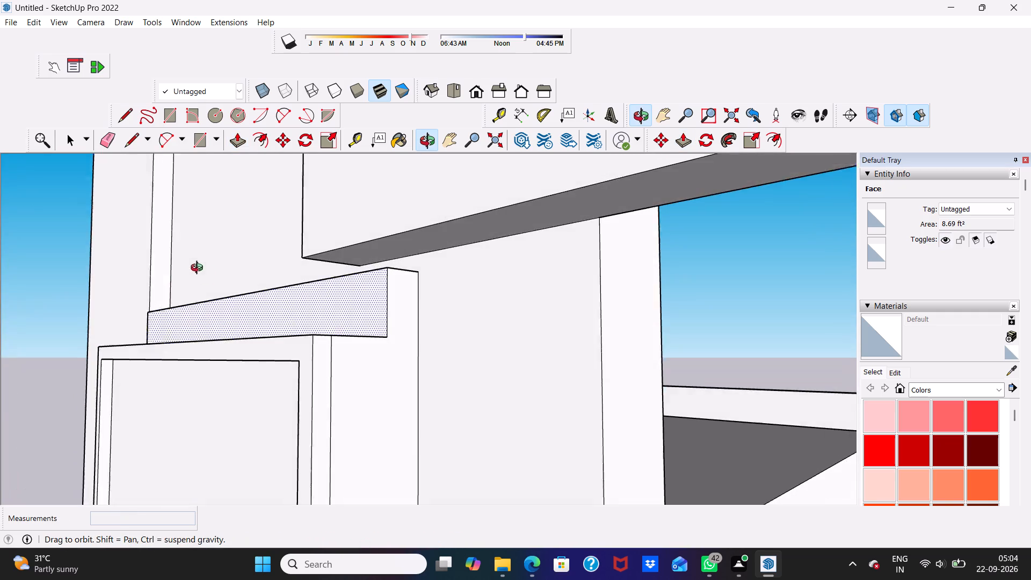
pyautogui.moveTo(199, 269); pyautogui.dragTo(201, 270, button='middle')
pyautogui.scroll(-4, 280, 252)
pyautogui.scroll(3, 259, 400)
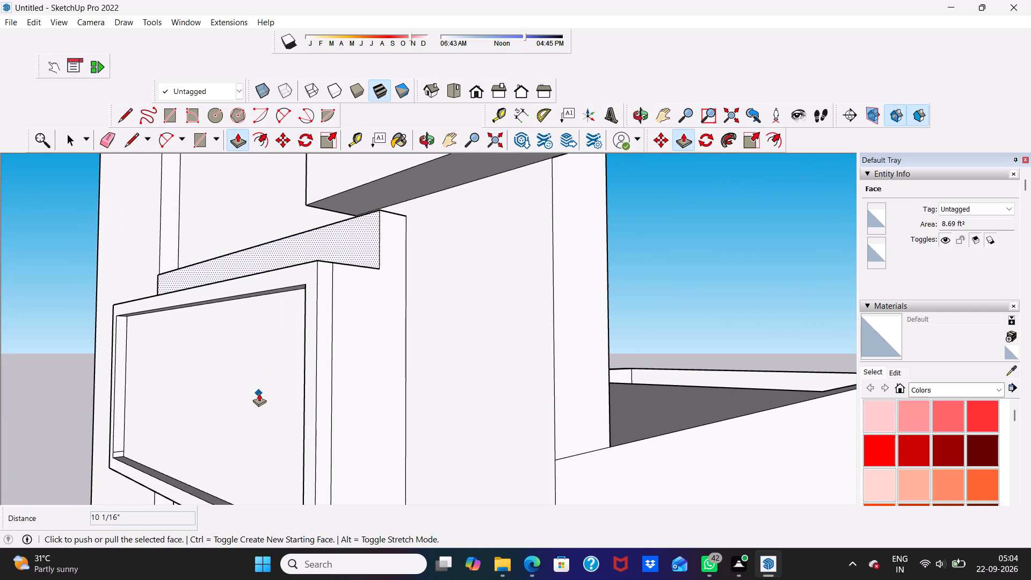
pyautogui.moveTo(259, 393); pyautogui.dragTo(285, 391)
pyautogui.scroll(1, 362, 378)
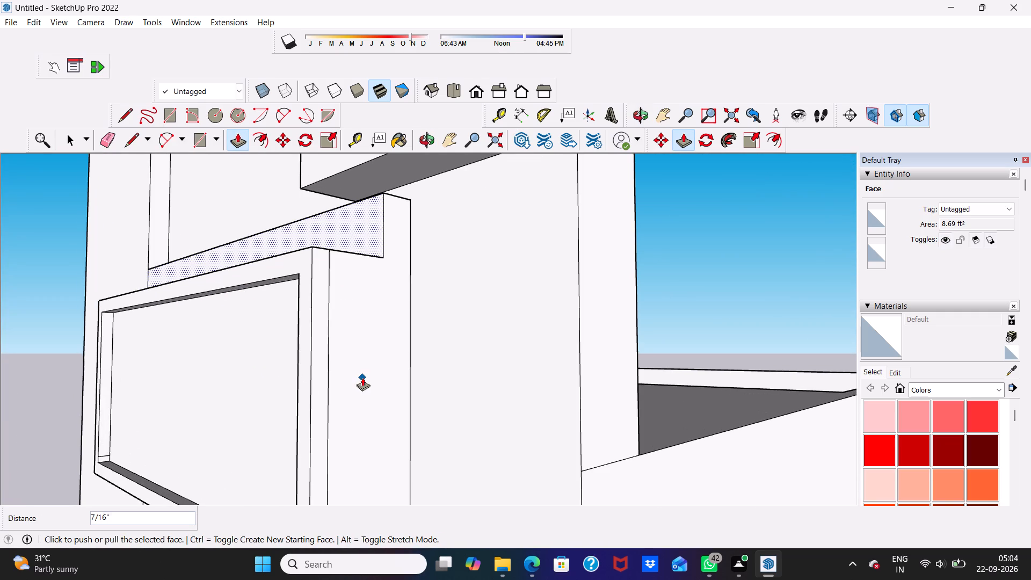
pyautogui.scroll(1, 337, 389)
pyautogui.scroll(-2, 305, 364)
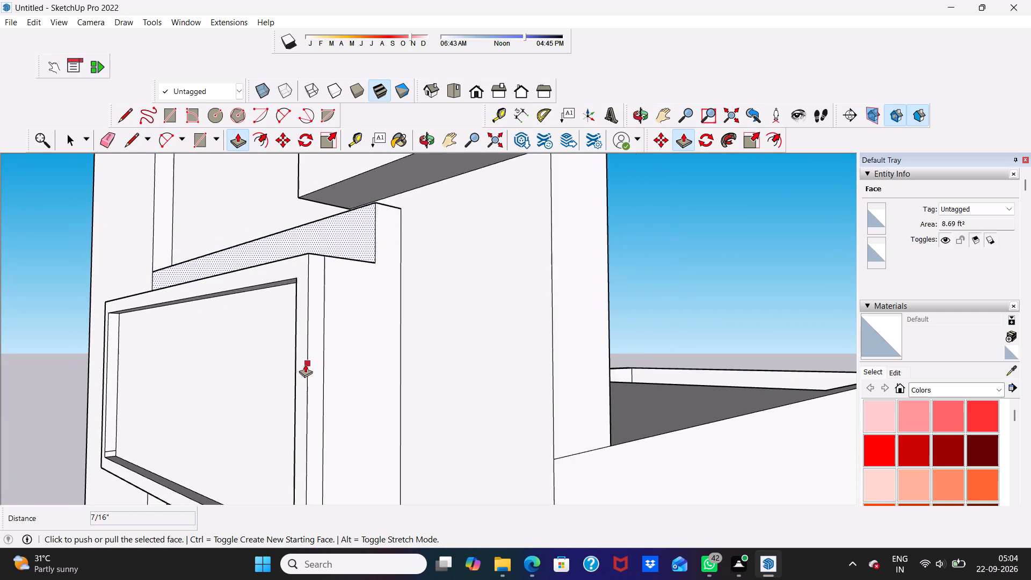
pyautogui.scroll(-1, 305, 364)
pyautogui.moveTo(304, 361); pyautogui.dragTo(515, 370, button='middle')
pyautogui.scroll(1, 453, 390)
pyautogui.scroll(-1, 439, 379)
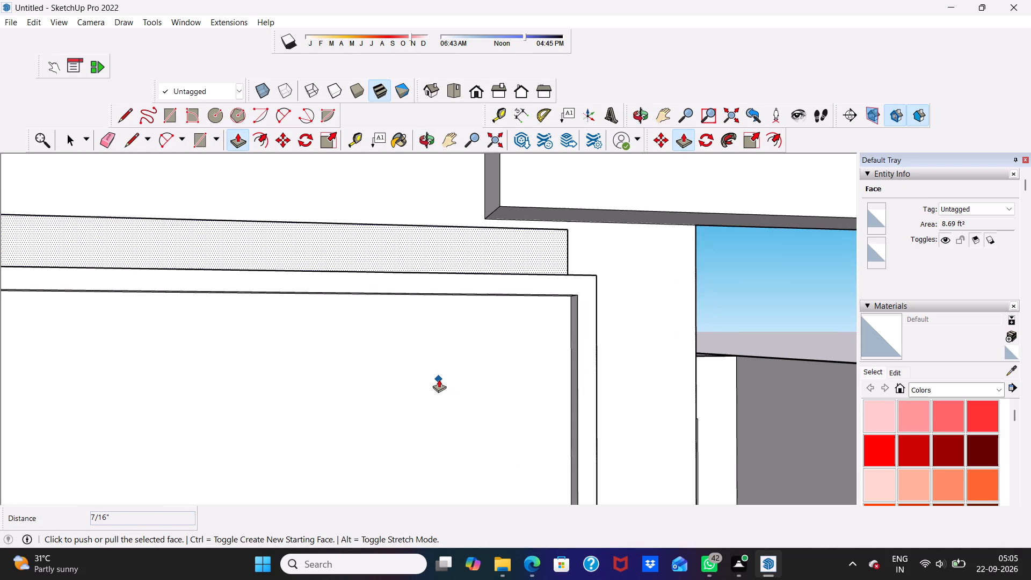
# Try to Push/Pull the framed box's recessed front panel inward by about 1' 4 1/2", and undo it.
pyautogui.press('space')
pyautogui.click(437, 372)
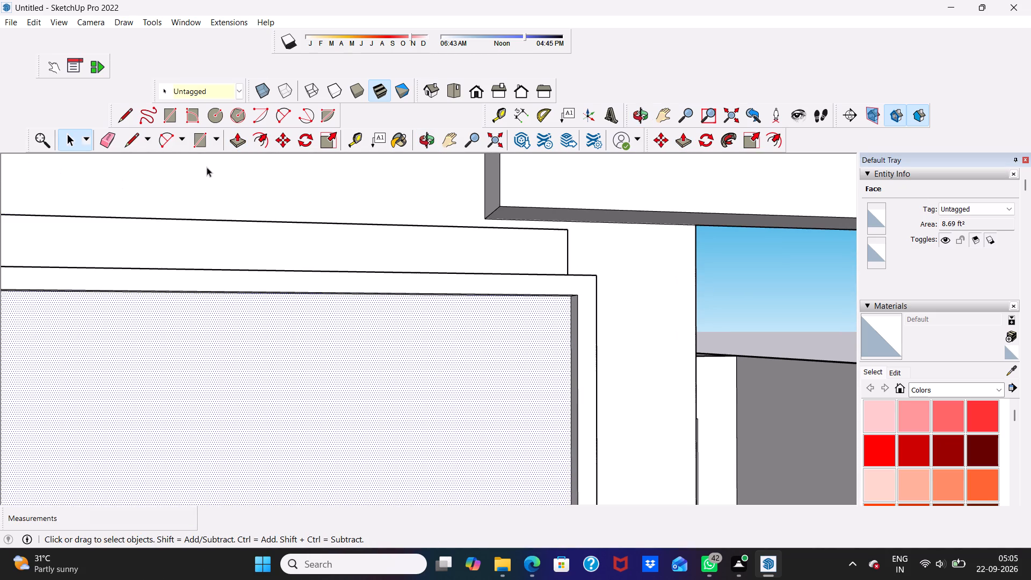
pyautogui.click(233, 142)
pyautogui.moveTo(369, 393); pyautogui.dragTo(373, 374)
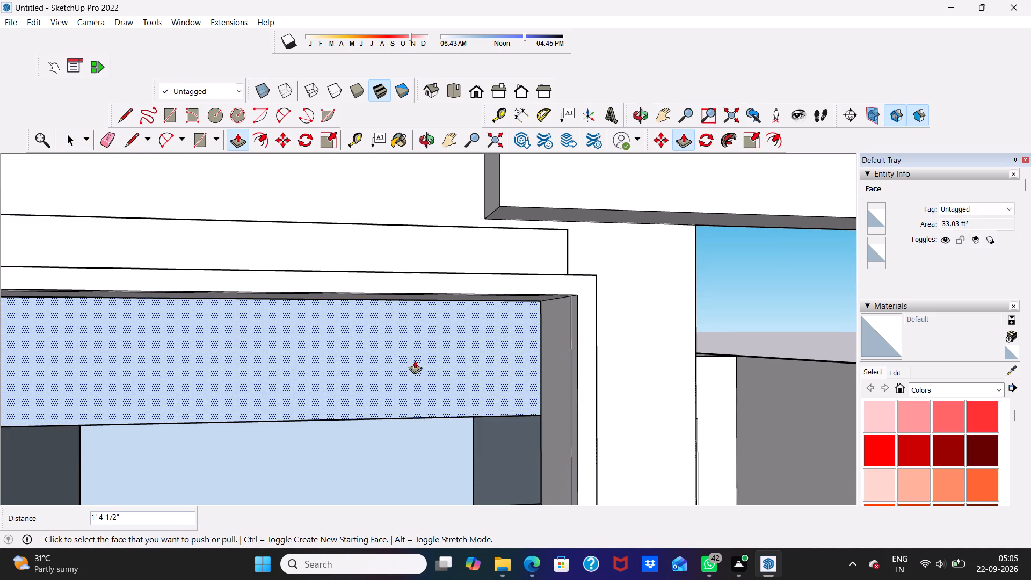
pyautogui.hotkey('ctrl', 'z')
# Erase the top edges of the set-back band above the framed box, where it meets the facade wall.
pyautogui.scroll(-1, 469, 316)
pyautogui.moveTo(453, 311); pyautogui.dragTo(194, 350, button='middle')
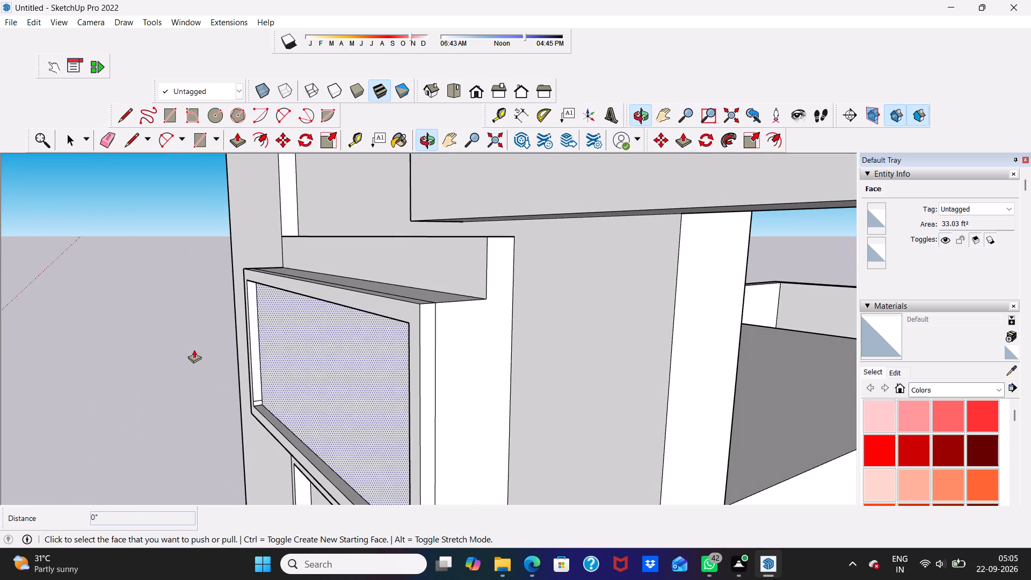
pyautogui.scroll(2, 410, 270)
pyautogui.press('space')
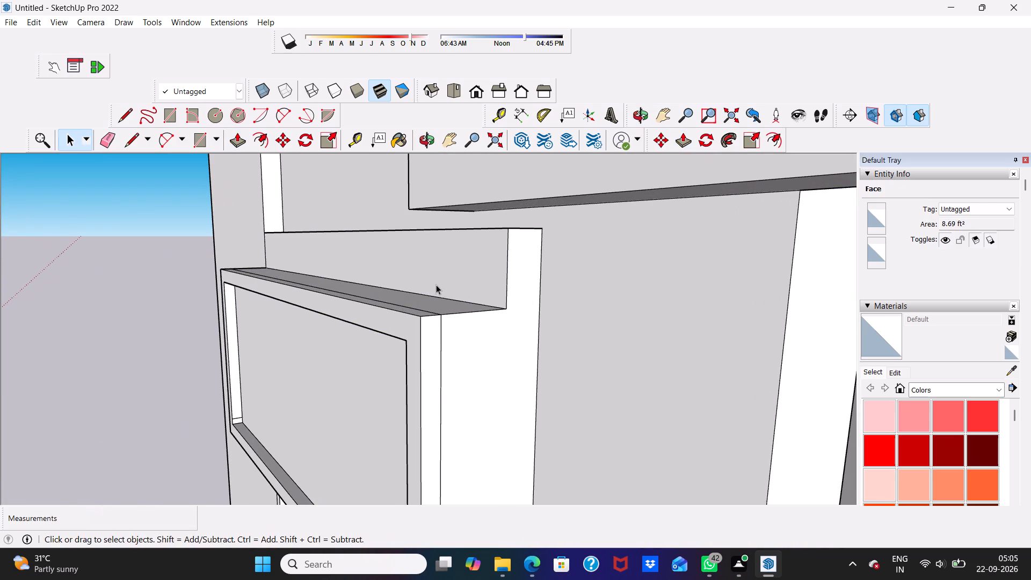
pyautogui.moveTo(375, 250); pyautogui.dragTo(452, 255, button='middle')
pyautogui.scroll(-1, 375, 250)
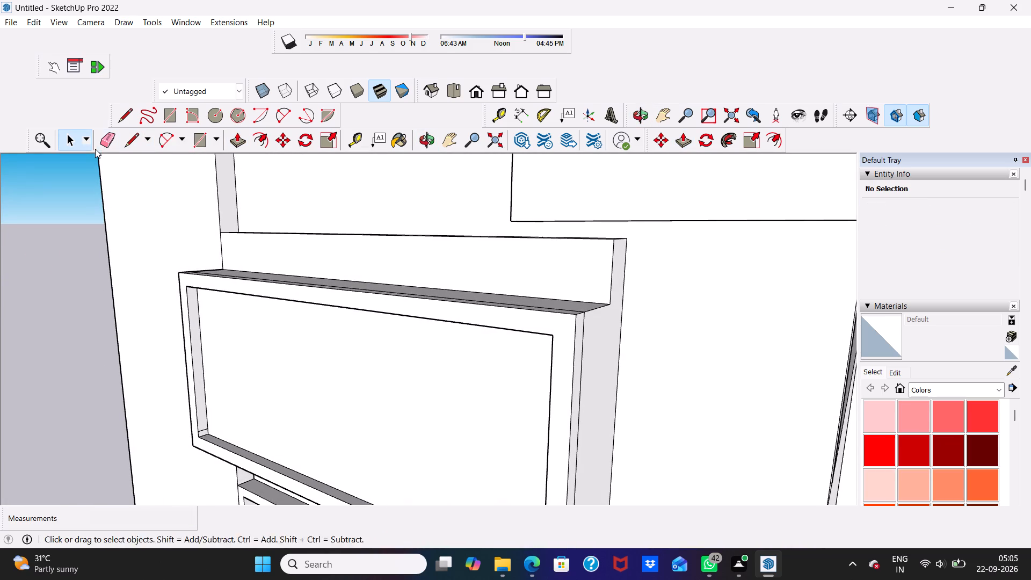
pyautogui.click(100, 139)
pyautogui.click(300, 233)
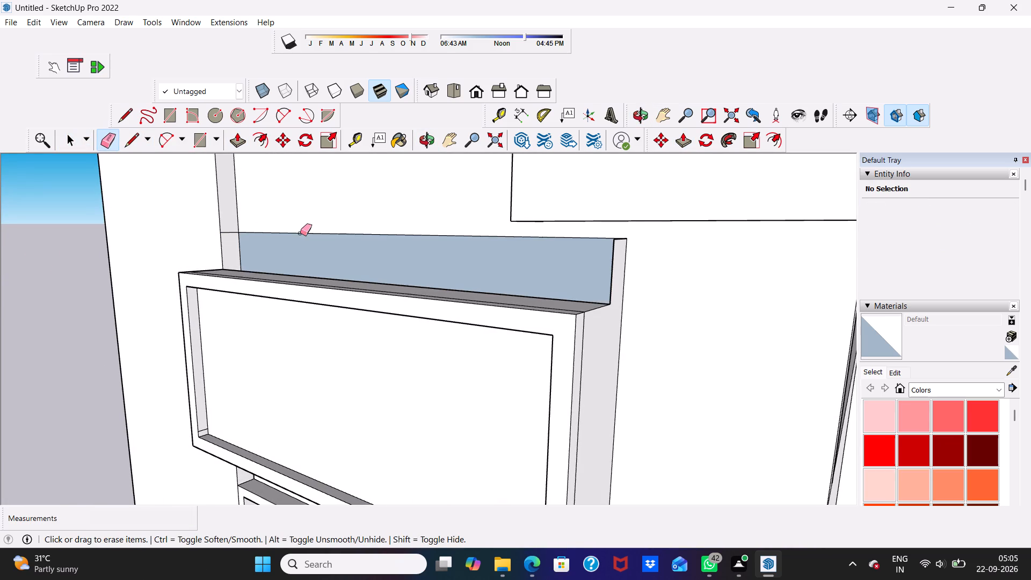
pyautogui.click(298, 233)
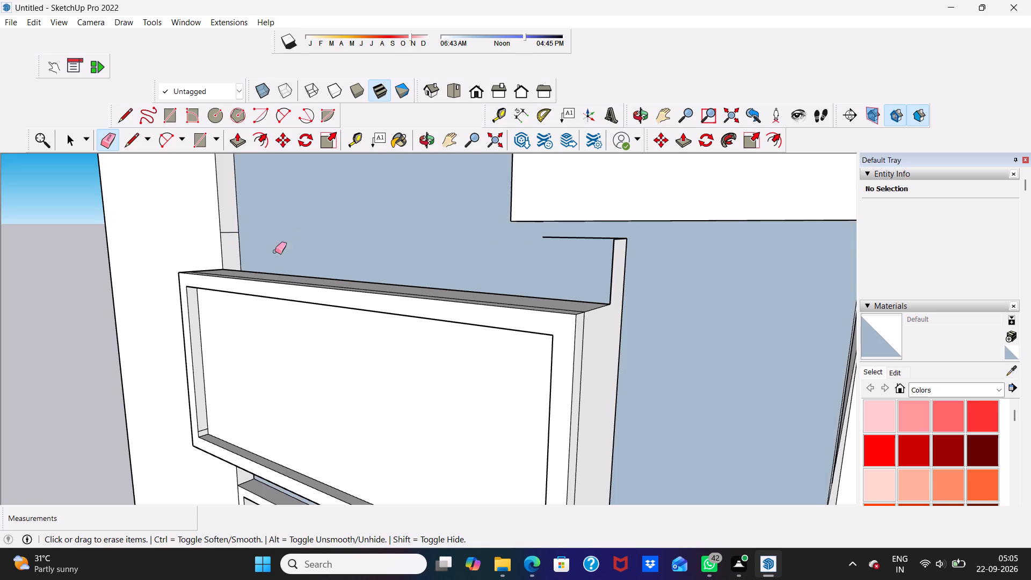
# Undo back through the edge erasures, the band and top edits, and the projecting box's frame and extrusion.
pyautogui.scroll(-3, 395, 273)
pyautogui.moveTo(525, 247); pyautogui.dragTo(536, 347, button='middle')
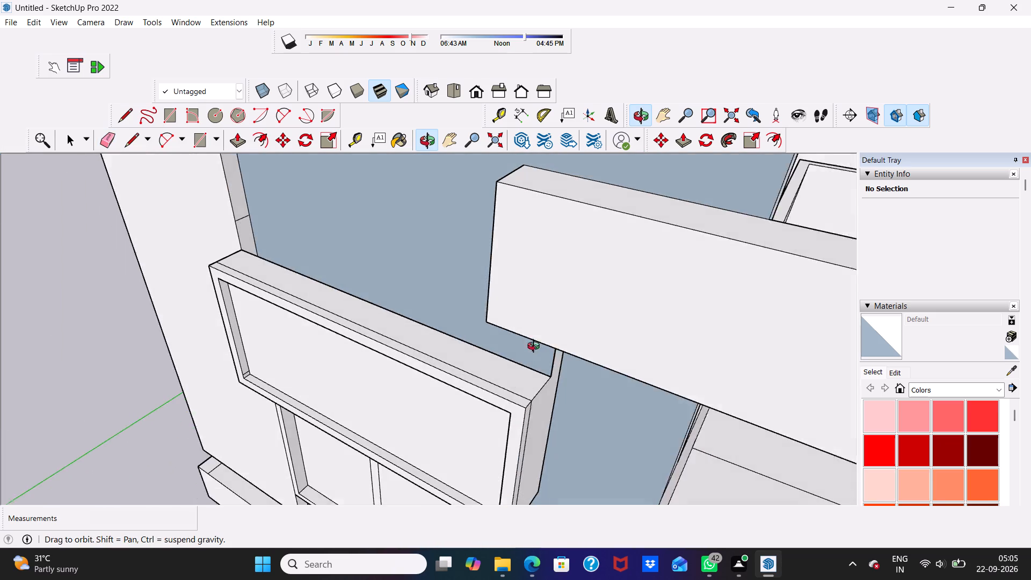
pyautogui.moveTo(536, 347); pyautogui.dragTo(531, 353, button='middle')
pyautogui.press('z')
pyautogui.hotkey('ctrl', 'z')
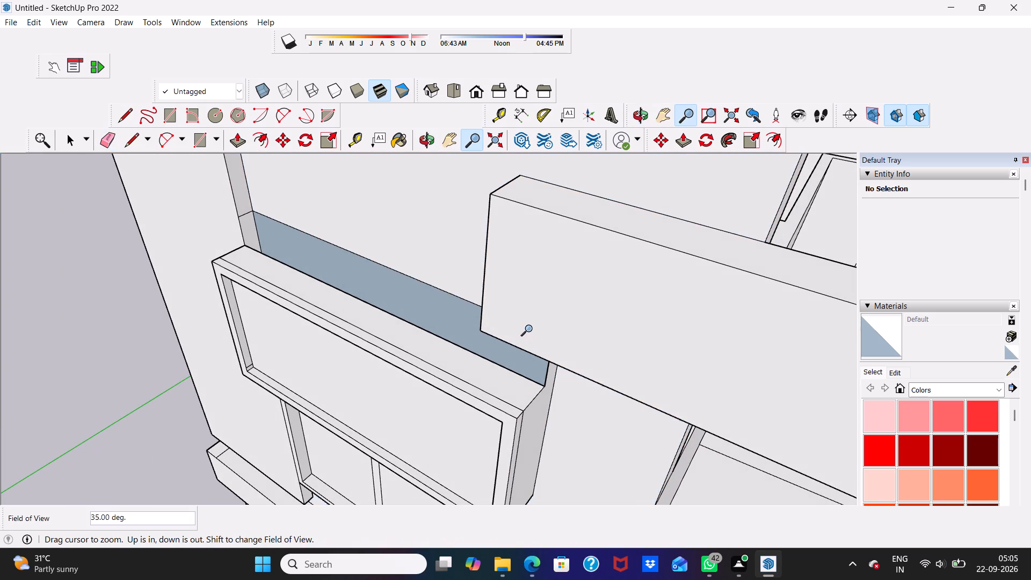
pyautogui.doubleClick(532, 328)
pyautogui.hotkey('ctrl', 'z')
pyautogui.hotkey('ctrl', 'z')
pyautogui.keyDown('ctrl'); pyautogui.moveTo(533, 327); pyautogui.dragTo(533, 327); pyautogui.keyUp('ctrl')
pyautogui.hotkey('ctrl', 'z')
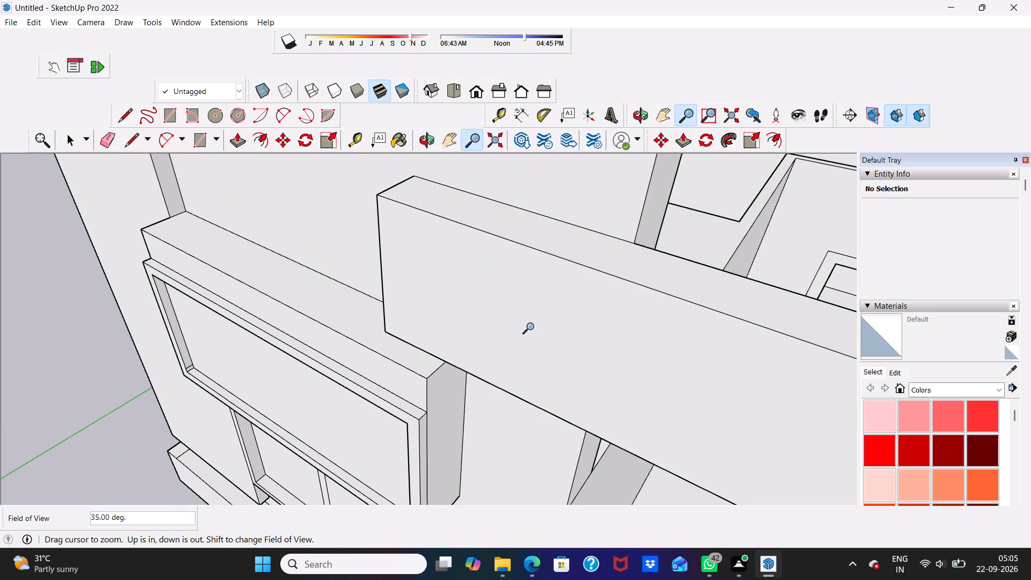
pyautogui.keyDown('ctrl'); pyautogui.moveTo(533, 327); pyautogui.dragTo(551, 324); pyautogui.keyUp('ctrl')
pyautogui.hotkey('ctrl', 'z')
pyautogui.hotkey('ctrl', 'z')
pyautogui.hotkey('ctrl', 'z')
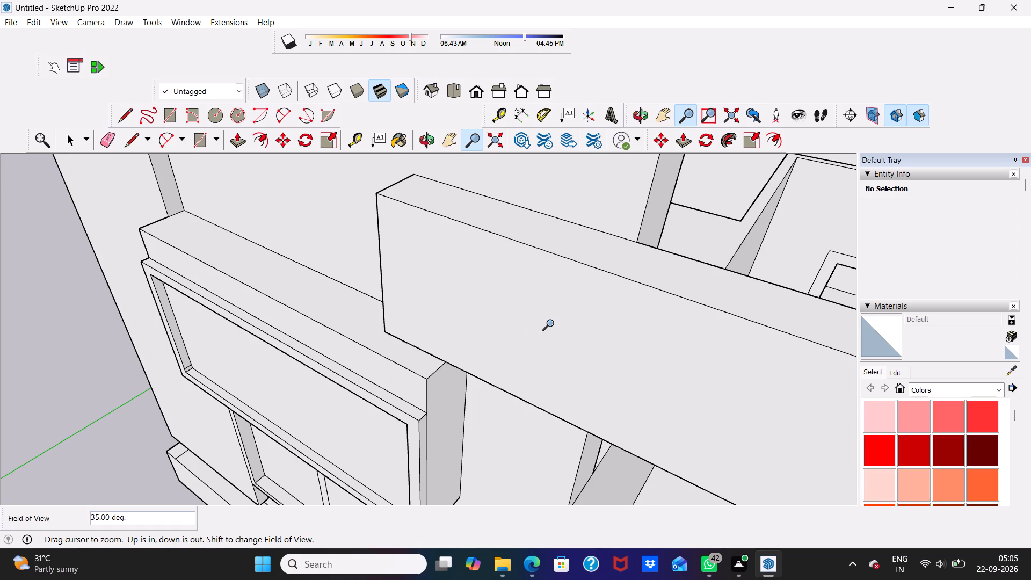
pyautogui.hotkey('ctrl', 'z')
pyautogui.hotkey('ctrl', 'z')
pyautogui.hotkey('ctrl', 'z')
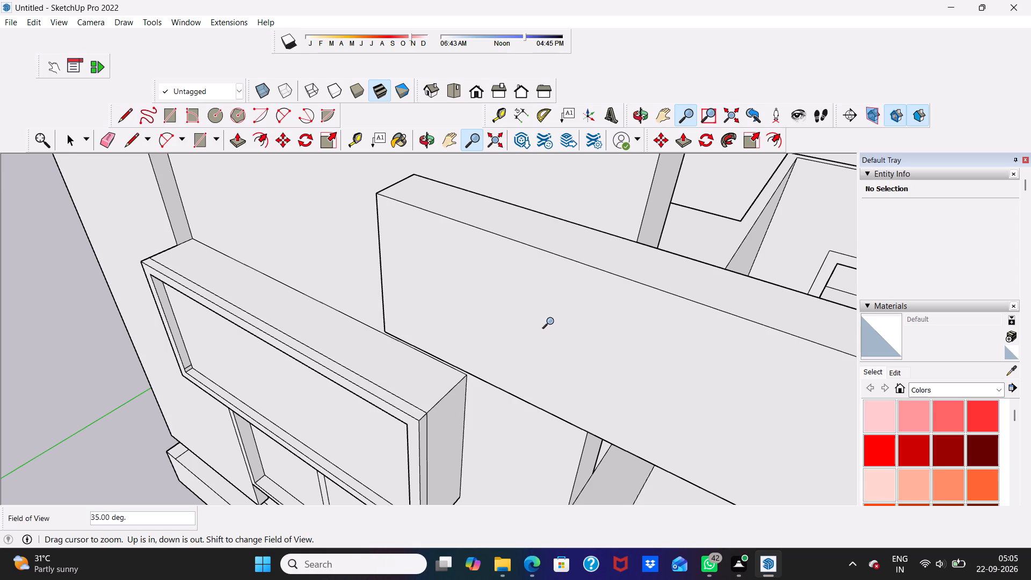
pyautogui.hotkey('ctrl', 'z')
pyautogui.hotkey('ctrl', 'z')
pyautogui.hotkey('ctrl', 'z')
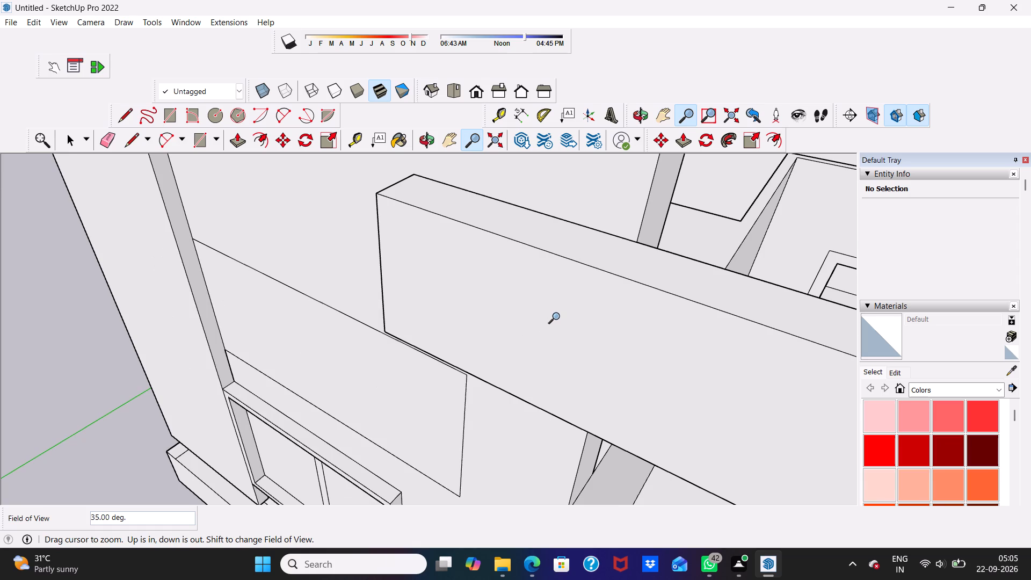
# Undo the rectangle outline drawn on the facade wall above the upper-floor window.
pyautogui.scroll(-4, 340, 365)
pyautogui.moveTo(340, 365); pyautogui.dragTo(467, 250, button='middle')
pyautogui.scroll(1, 467, 250)
pyautogui.scroll(-3, 467, 250)
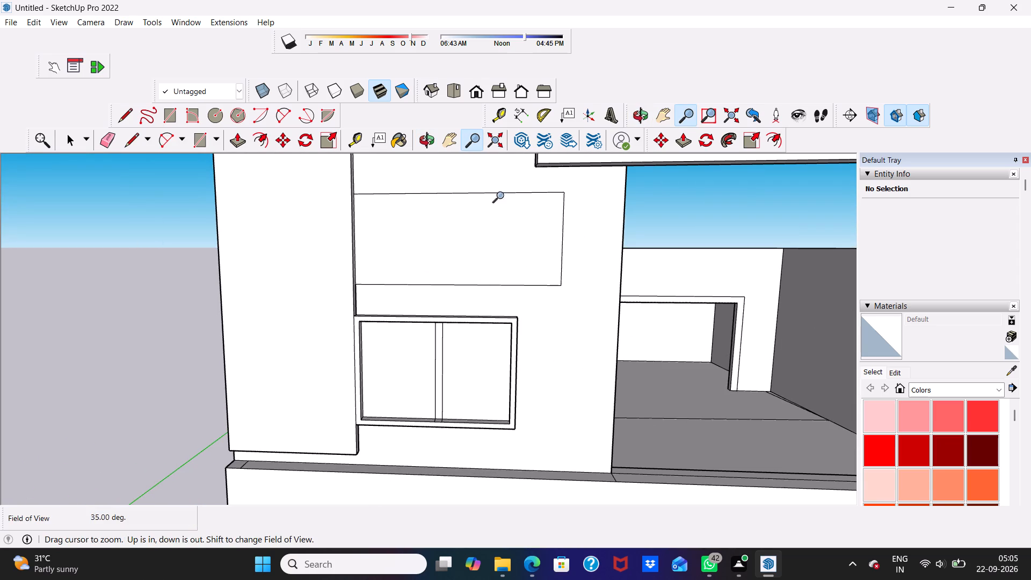
pyautogui.scroll(-2, 489, 128)
pyautogui.scroll(-3, 403, 256)
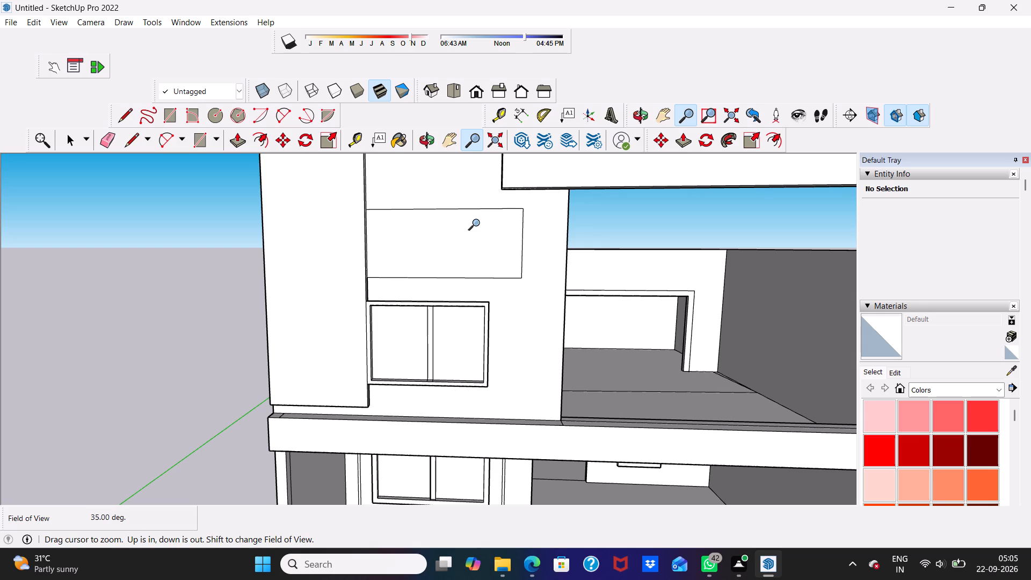
pyautogui.hotkey('ctrl', 'z')
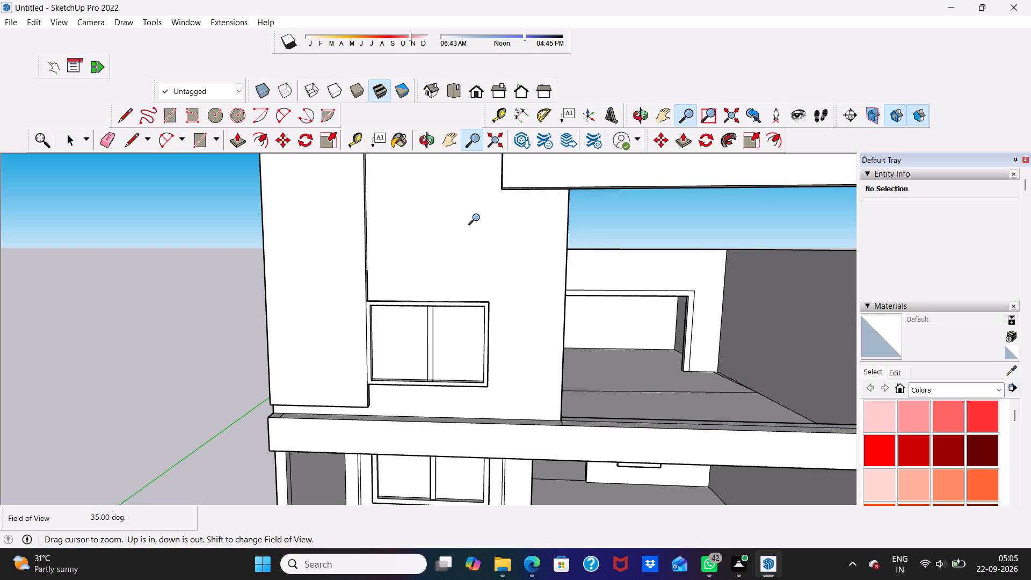
# Examine the front elevation around the upper-floor window and terrace beam, using the Front view and closer angles.
pyautogui.middleClick(478, 217)
pyautogui.press('space')
pyautogui.press('space')
pyautogui.moveTo(493, 206); pyautogui.dragTo(503, 155, button='middle')
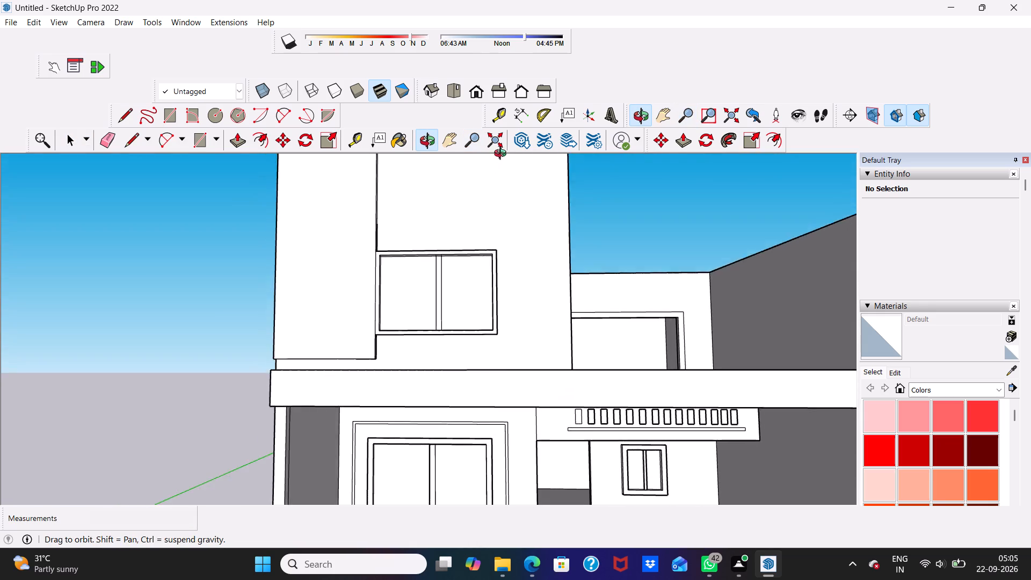
pyautogui.moveTo(503, 155); pyautogui.dragTo(527, 224, button='middle')
pyautogui.scroll(3, 528, 221)
pyautogui.moveTo(536, 190); pyautogui.dragTo(514, 153, button='middle')
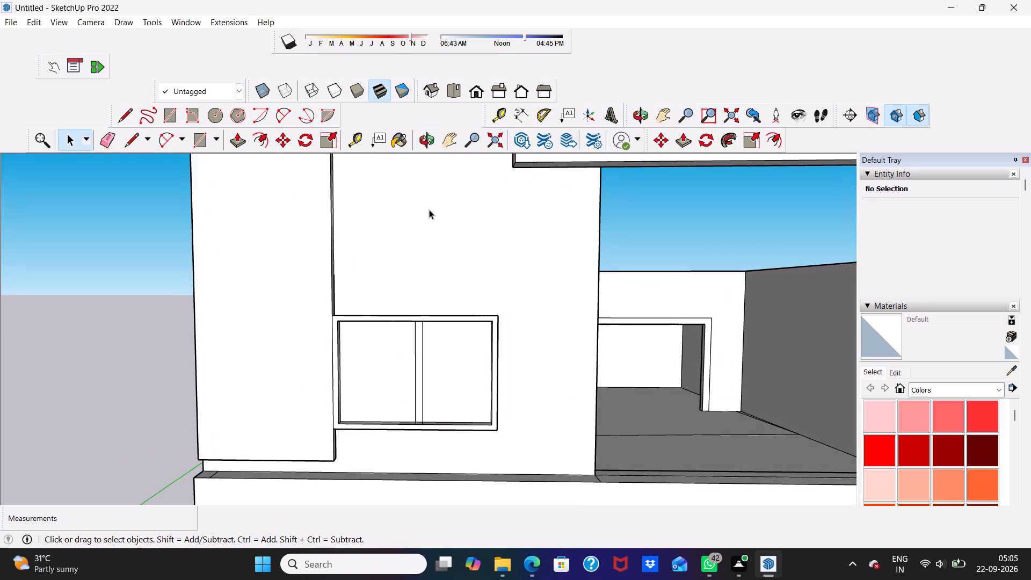
pyautogui.scroll(2, 428, 209)
pyautogui.click(475, 79)
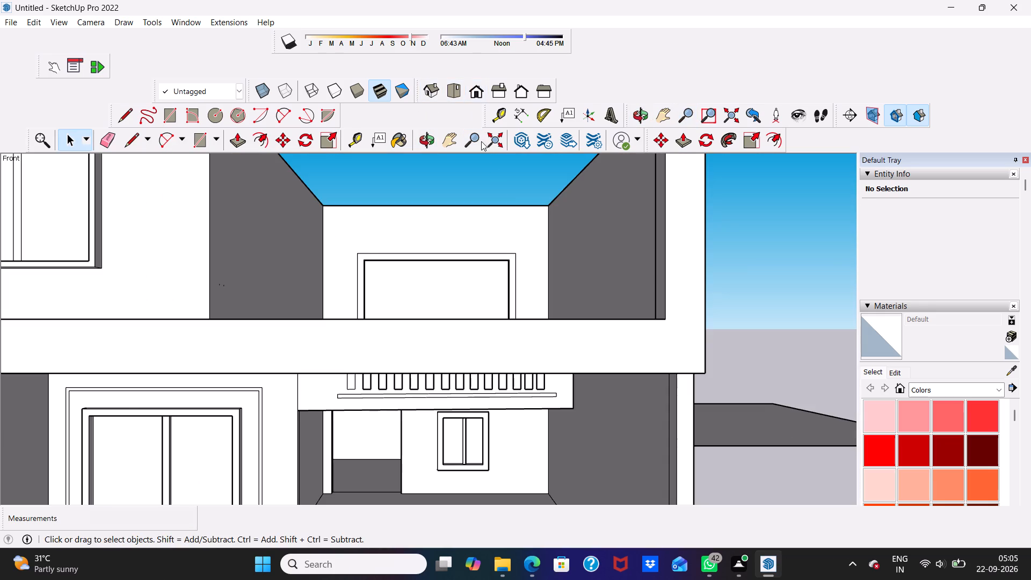
pyautogui.scroll(-3, 514, 250)
pyautogui.scroll(-1, 627, 288)
pyautogui.scroll(-3, 252, 235)
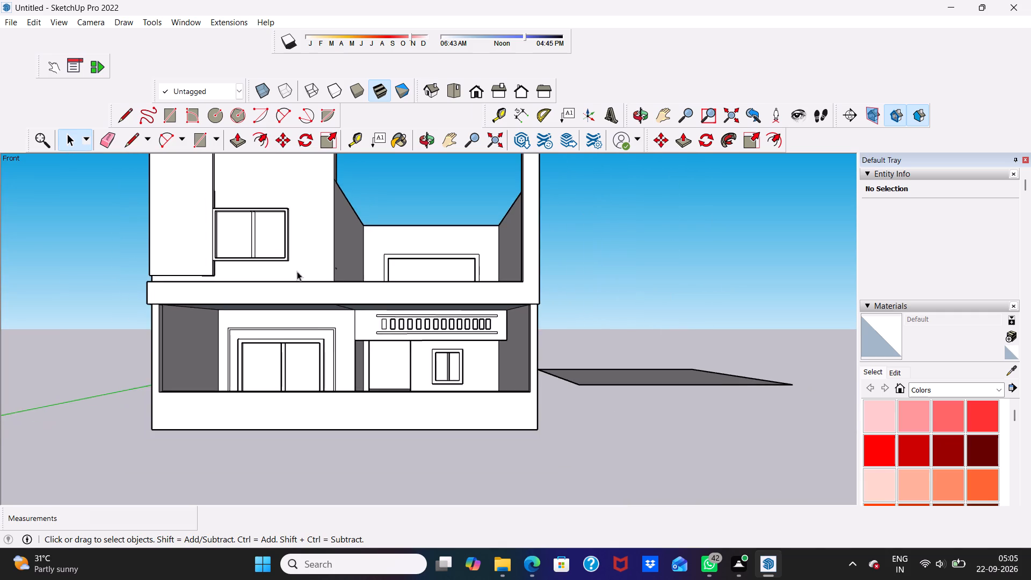
pyautogui.scroll(-3, 272, 227)
pyautogui.scroll(7, 246, 192)
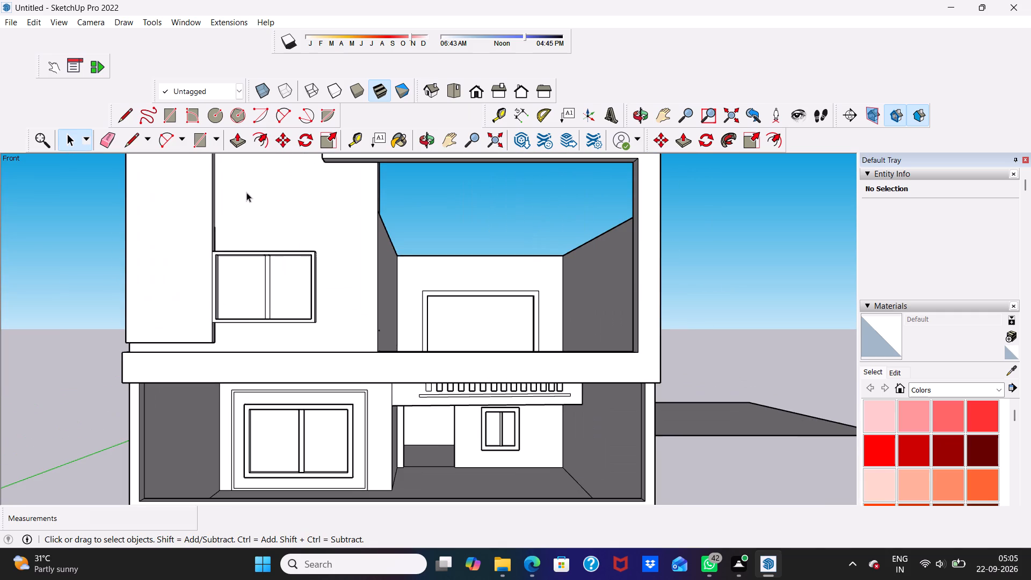
pyautogui.scroll(-1, 246, 192)
pyautogui.scroll(2, 266, 187)
pyautogui.moveTo(296, 247); pyautogui.dragTo(307, 272, button='middle')
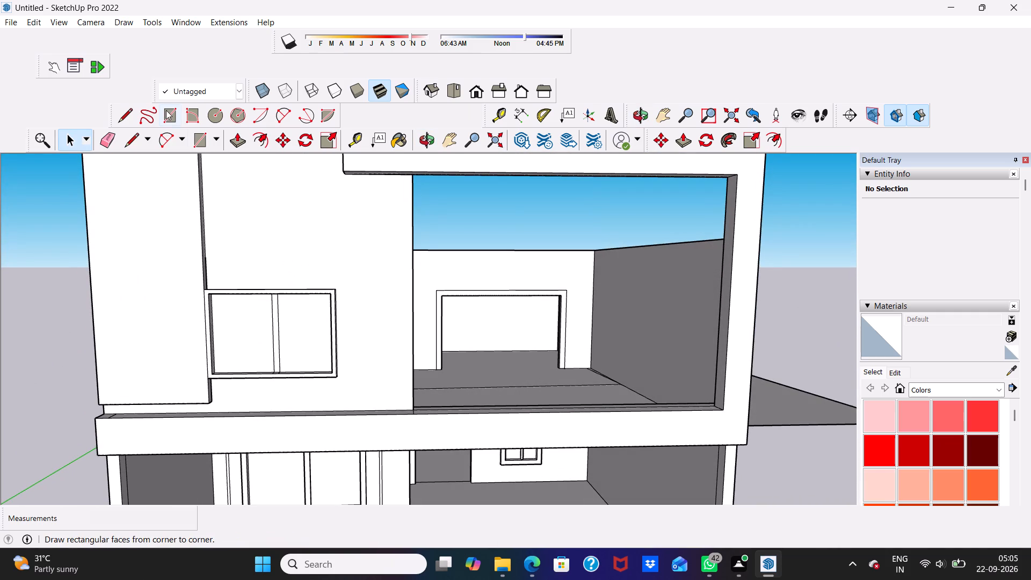
# Draw a rectangle about 8' 4 7/16" by 4' 11 3/16" on the facade wall above the upper-floor window, starting at the terrace beam's lower corner.
pyautogui.click(166, 110)
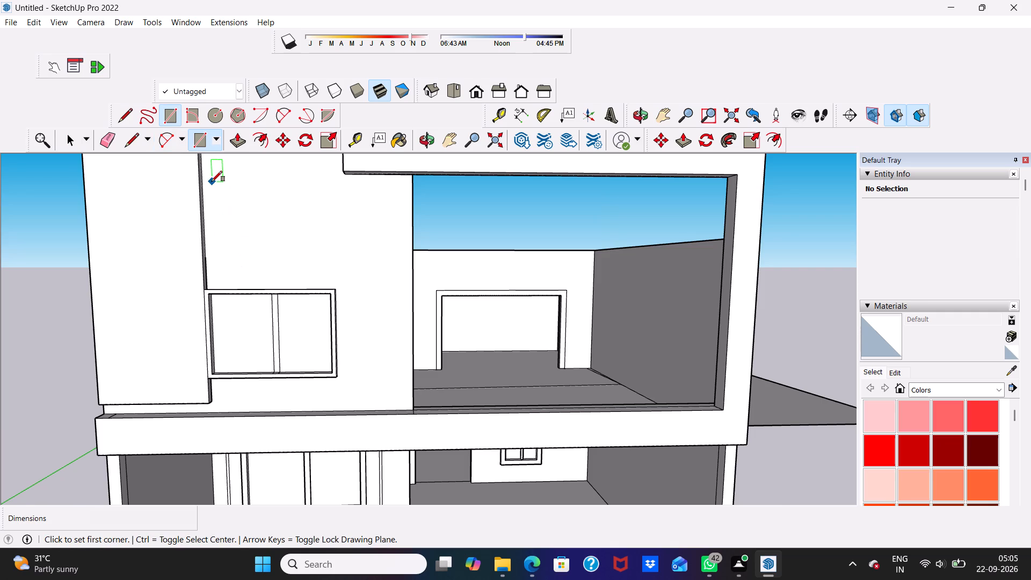
pyautogui.scroll(3, 212, 183)
pyautogui.scroll(-2, 212, 185)
pyautogui.scroll(1, 212, 185)
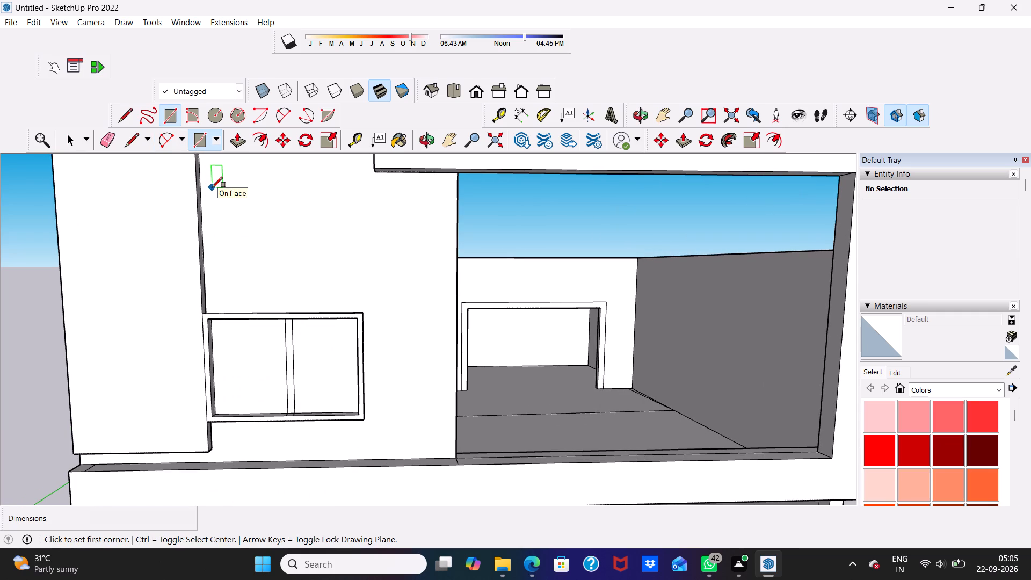
pyautogui.click(374, 173)
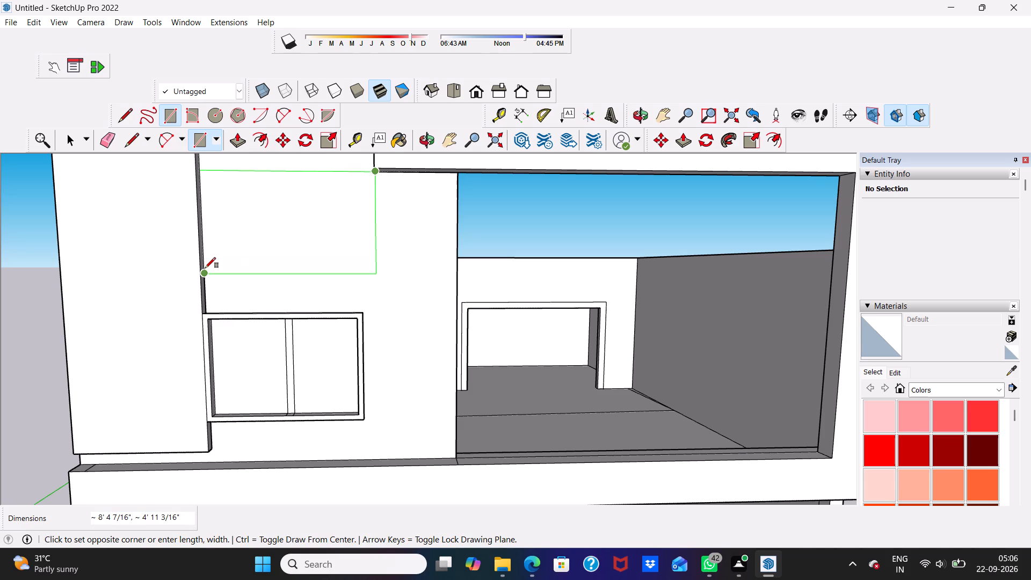
pyautogui.click(205, 268)
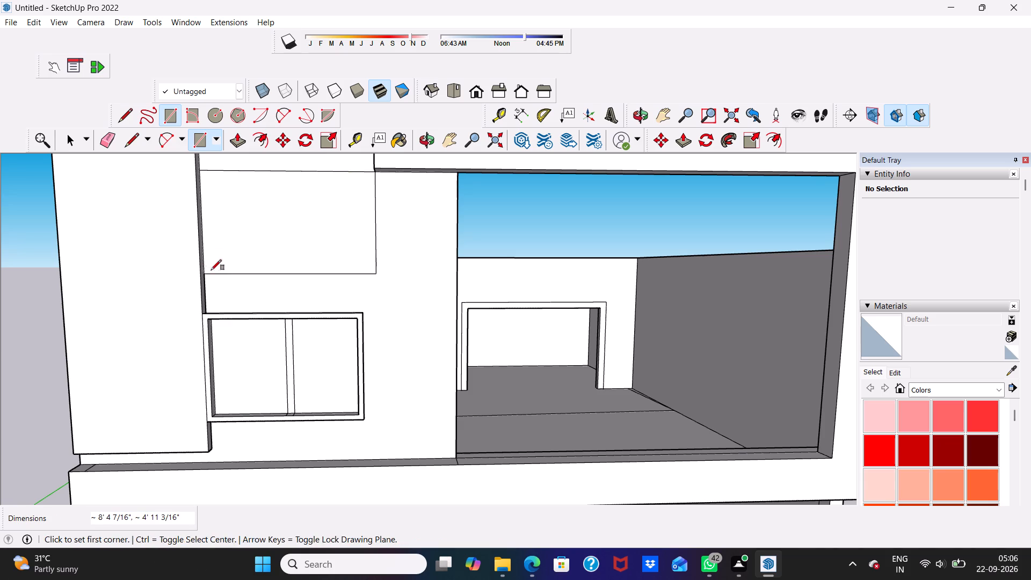
# Push/Pull the new rectangle above the upper-floor window outward by about 4 5/16".
pyautogui.moveTo(214, 272); pyautogui.dragTo(151, 303, button='middle')
pyautogui.scroll(-3, 151, 303)
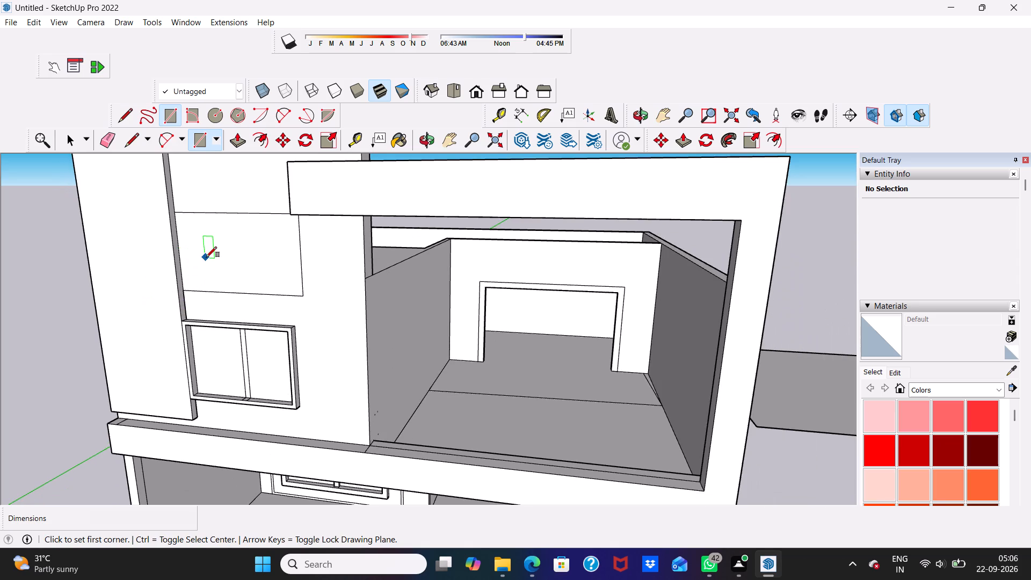
pyautogui.scroll(1, 206, 257)
pyautogui.press('space')
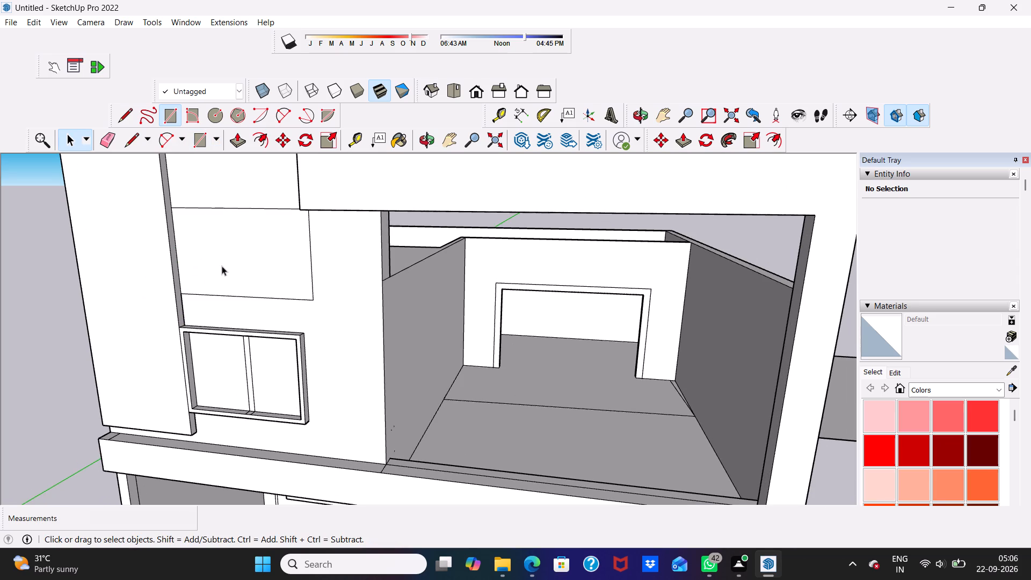
pyautogui.click(255, 271)
pyautogui.click(233, 136)
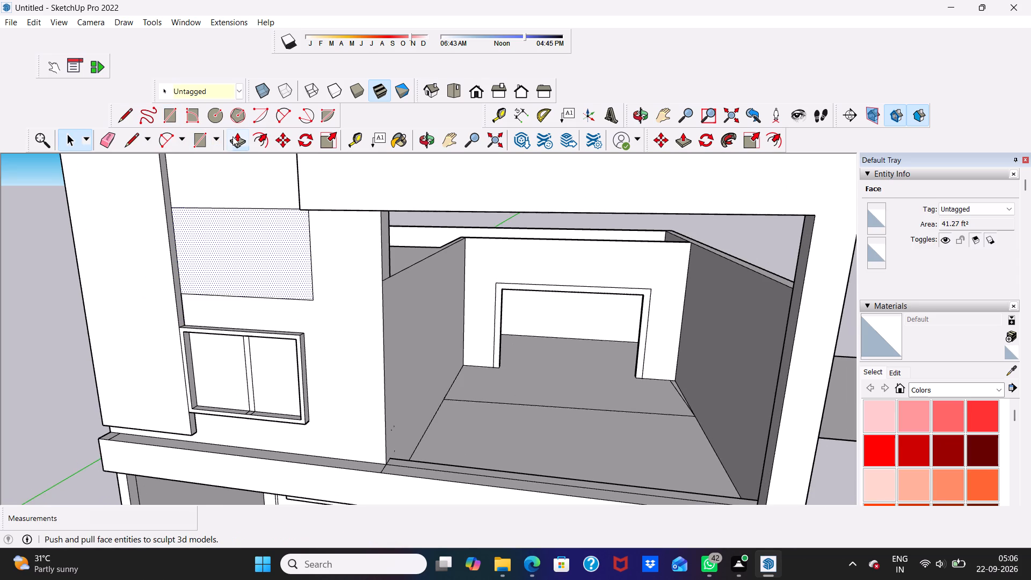
pyautogui.click(216, 239)
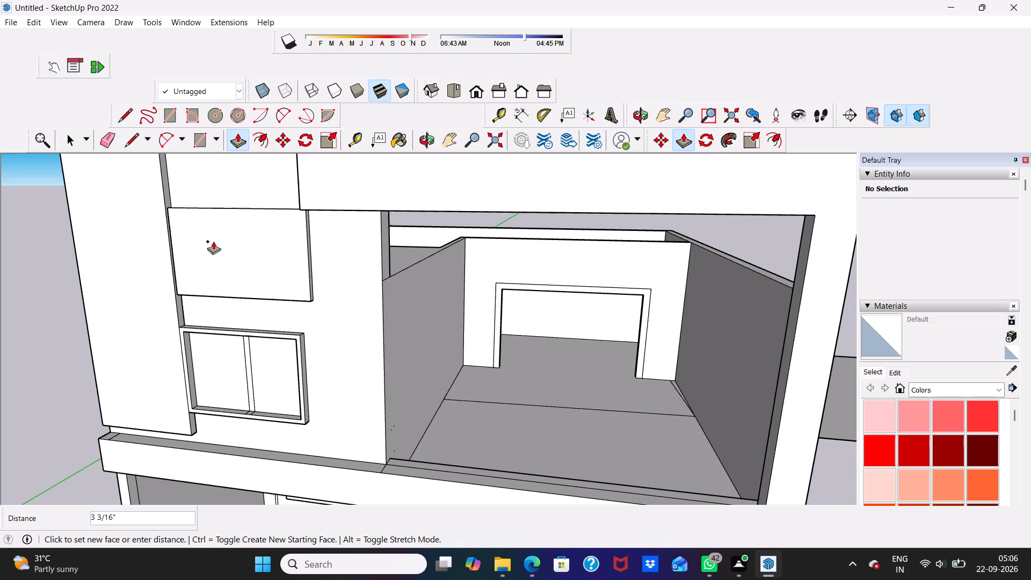
pyautogui.click(213, 242)
pyautogui.moveTo(205, 267); pyautogui.dragTo(311, 271, button='middle')
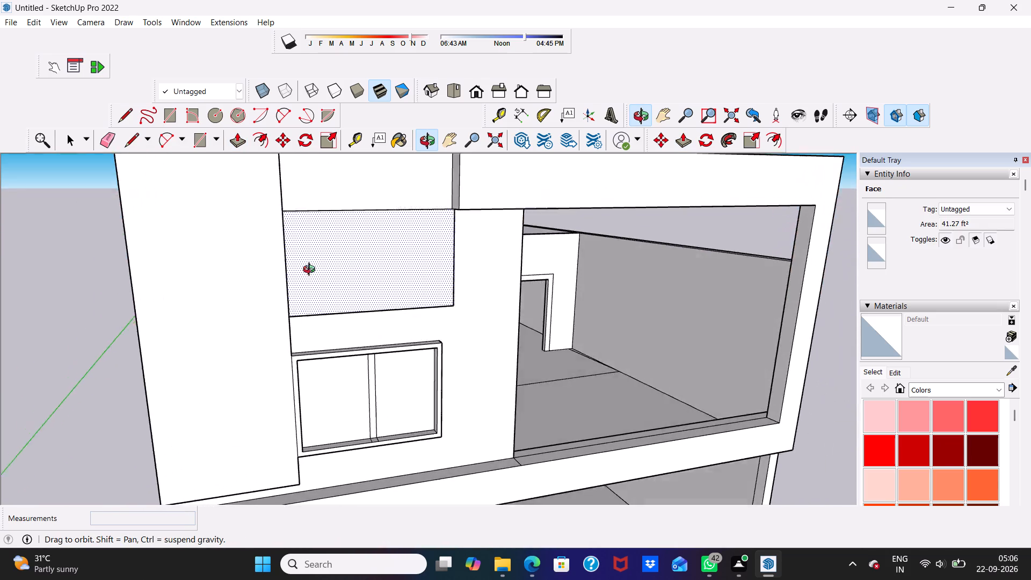
pyautogui.moveTo(311, 271); pyautogui.dragTo(306, 272, button='middle')
pyautogui.scroll(-1, 311, 239)
pyautogui.moveTo(314, 234); pyautogui.dragTo(305, 209, button='middle')
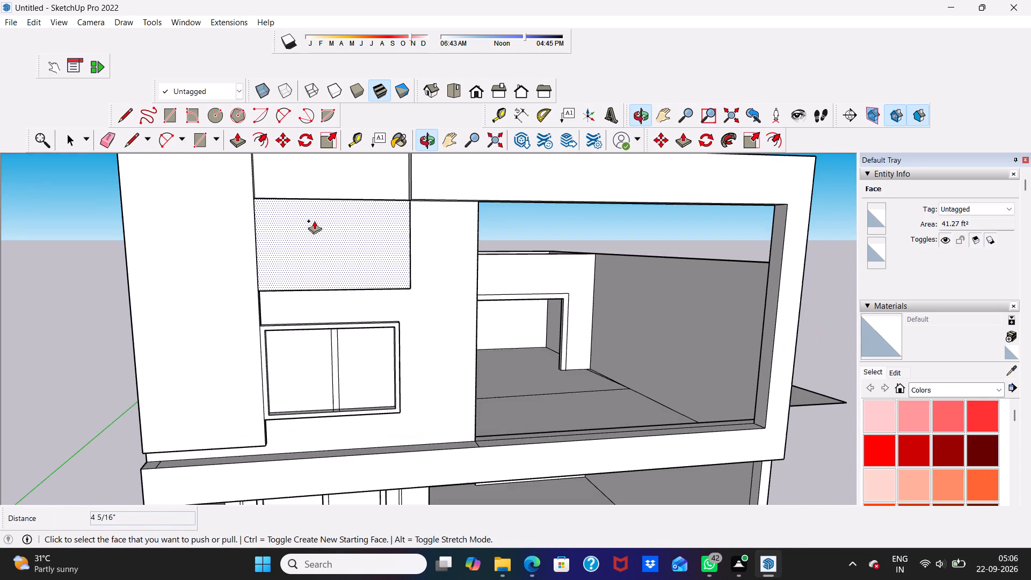
pyautogui.press('space')
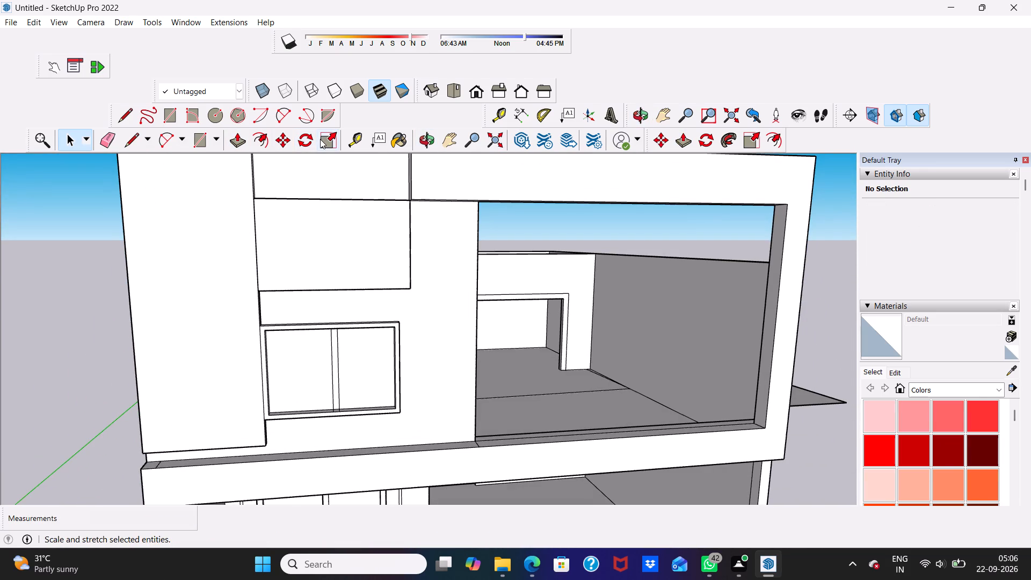
# Offset the raised panel's outline slightly inward to form a narrow border around its front face.
pyautogui.click(258, 136)
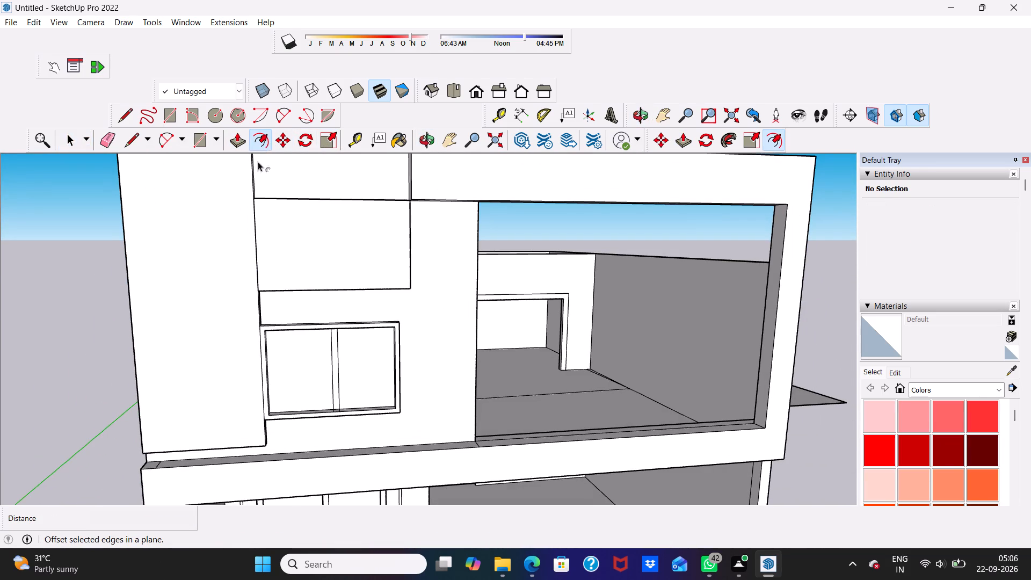
pyautogui.click(284, 203)
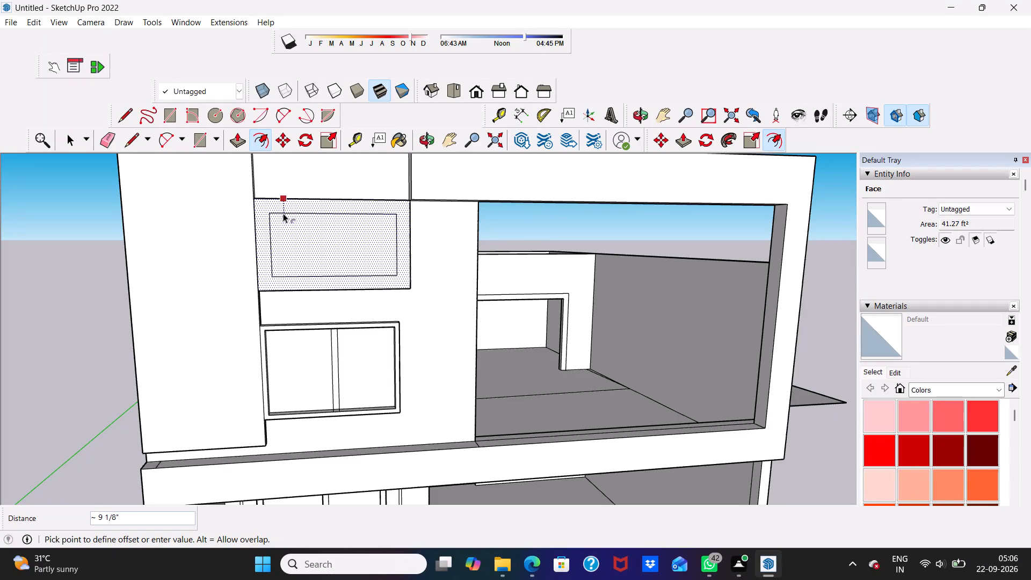
pyautogui.scroll(1, 283, 213)
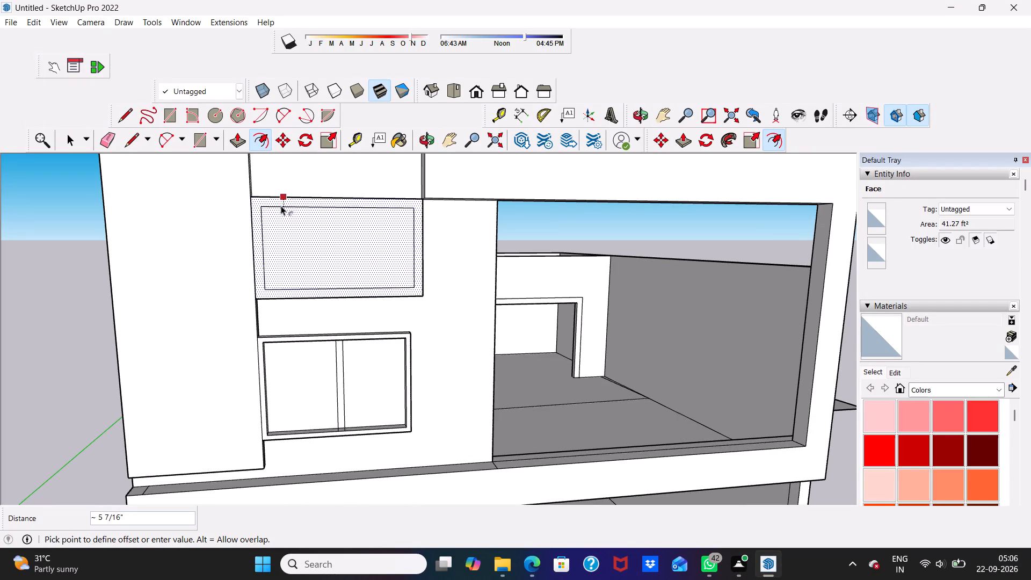
pyautogui.click(277, 203)
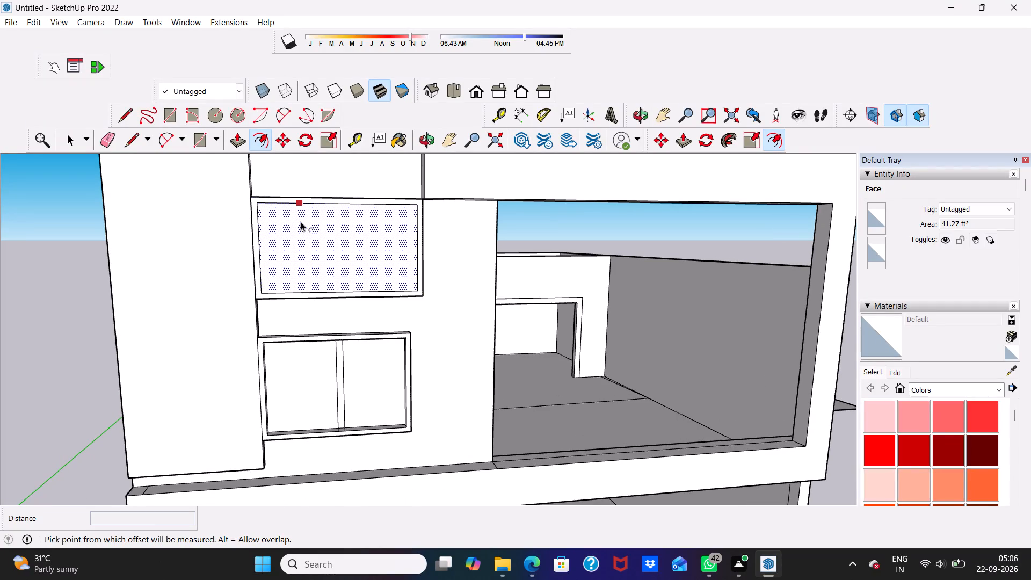
pyautogui.press('space')
pyautogui.click(54, 257)
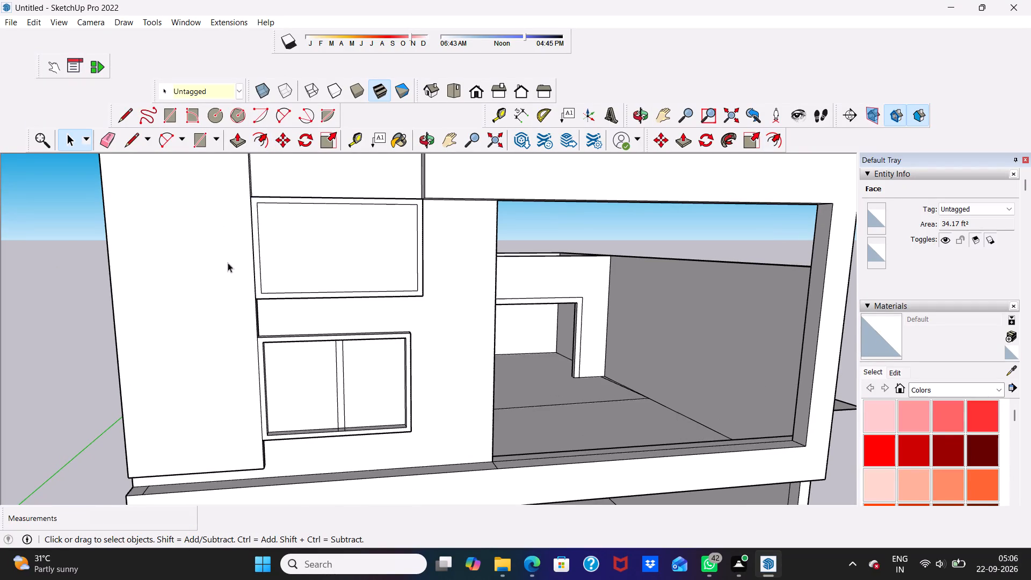
pyautogui.click(253, 227)
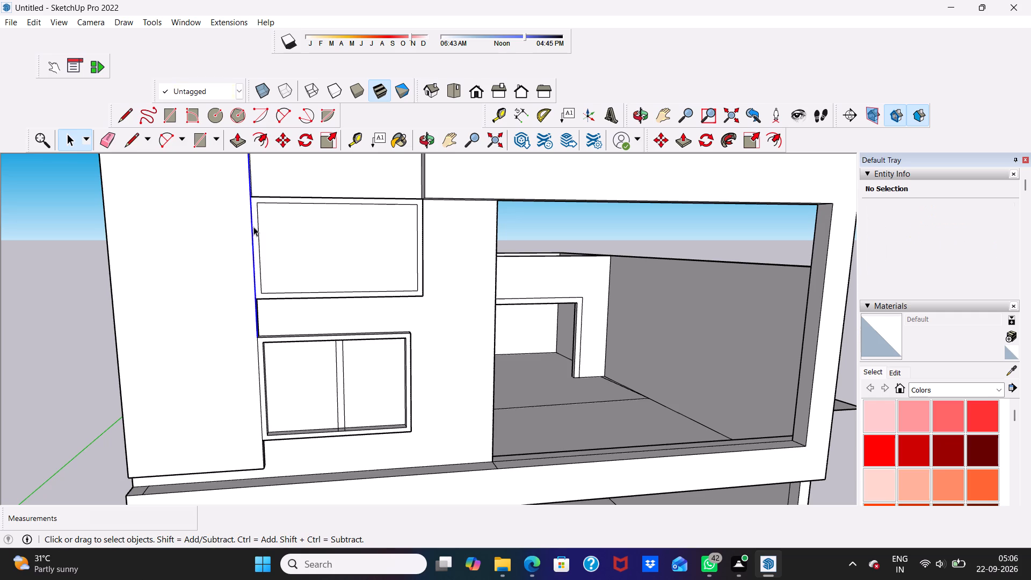
pyautogui.click(0, 259)
pyautogui.click(38, 270)
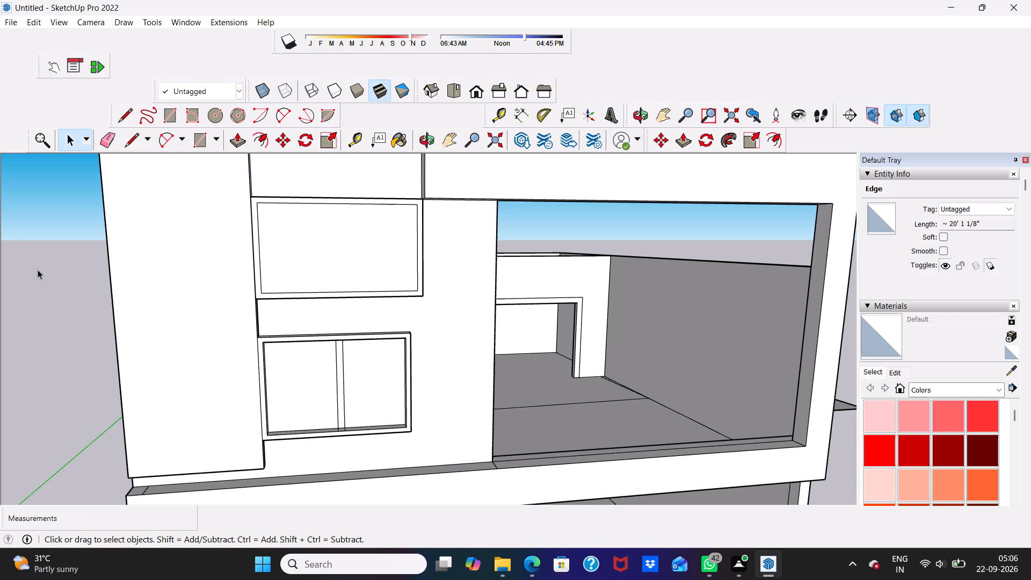
# Push/Pull the panel's narrow border outward by 3" to form a raised frame.
pyautogui.click(242, 140)
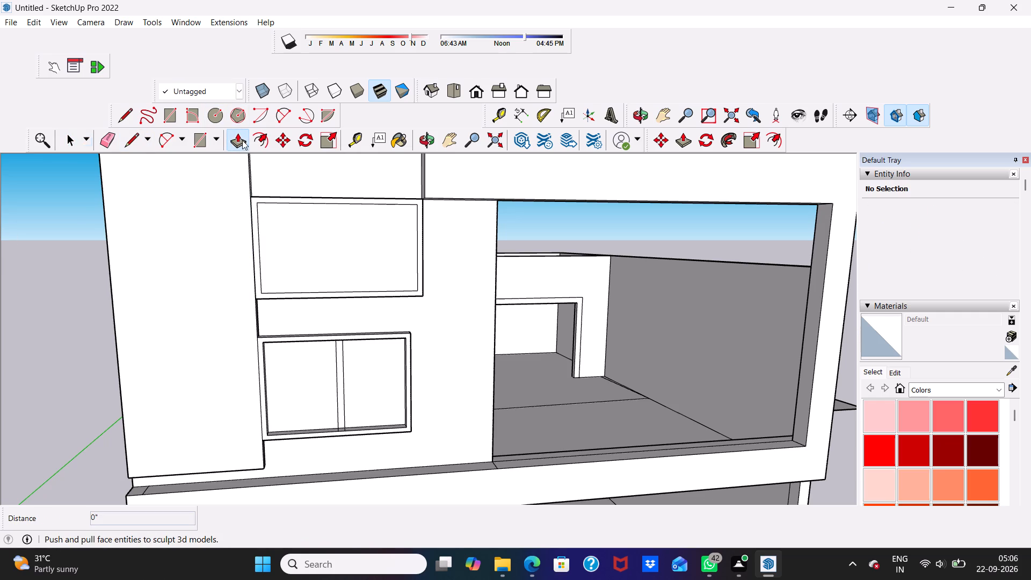
pyautogui.scroll(2, 262, 248)
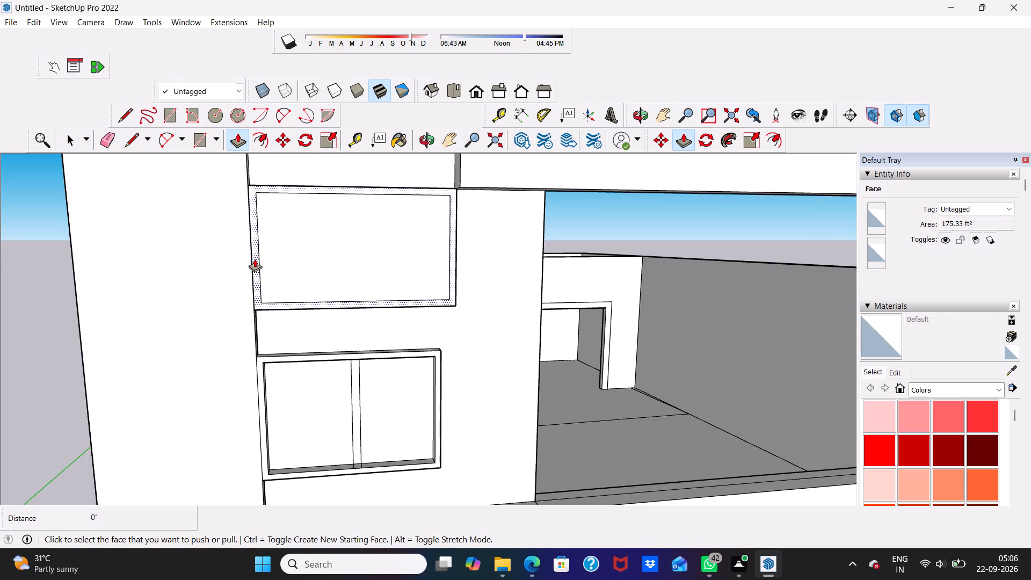
pyautogui.click(255, 258)
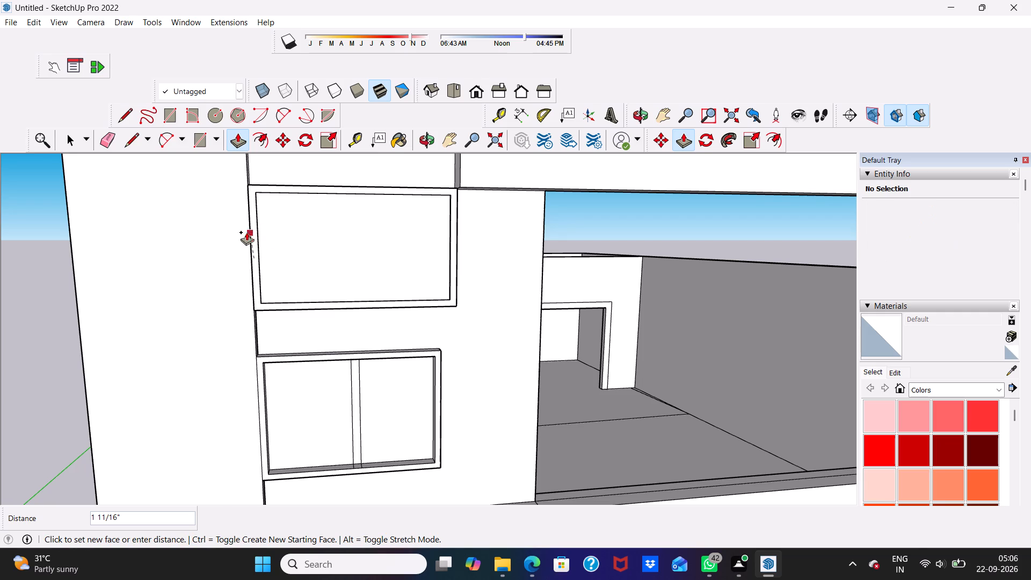
pyautogui.scroll(-3, 242, 239)
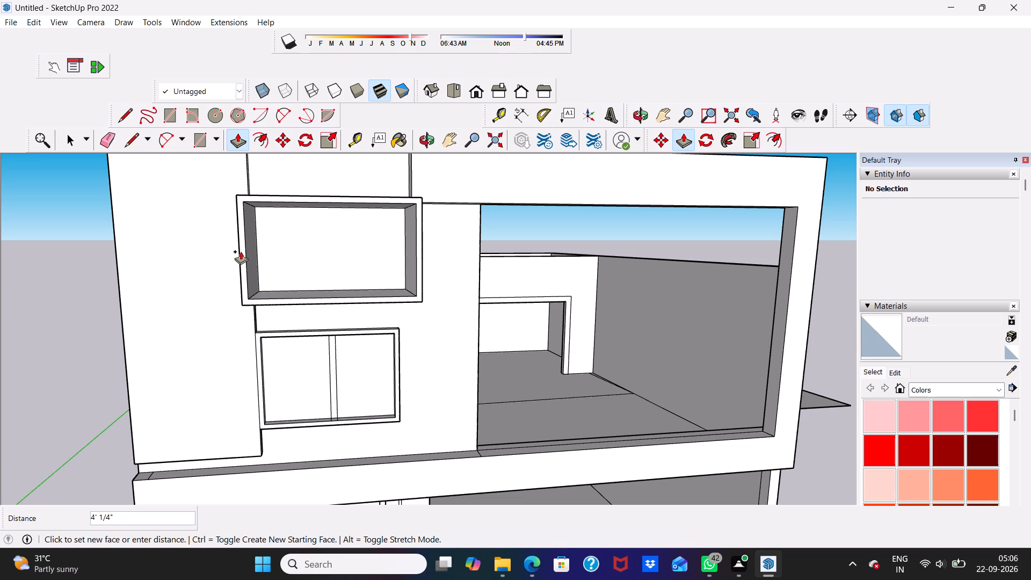
pyautogui.press('3')
pyautogui.hotkey('shift', '"')
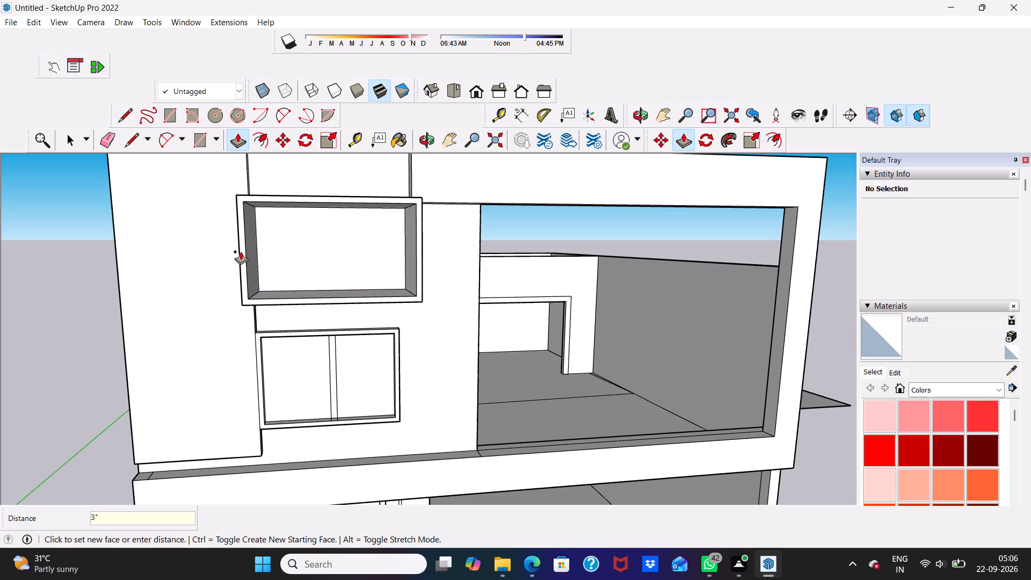
pyautogui.press('Return')
pyautogui.scroll(-4, 245, 262)
pyautogui.moveTo(242, 236); pyautogui.dragTo(233, 225, button='middle')
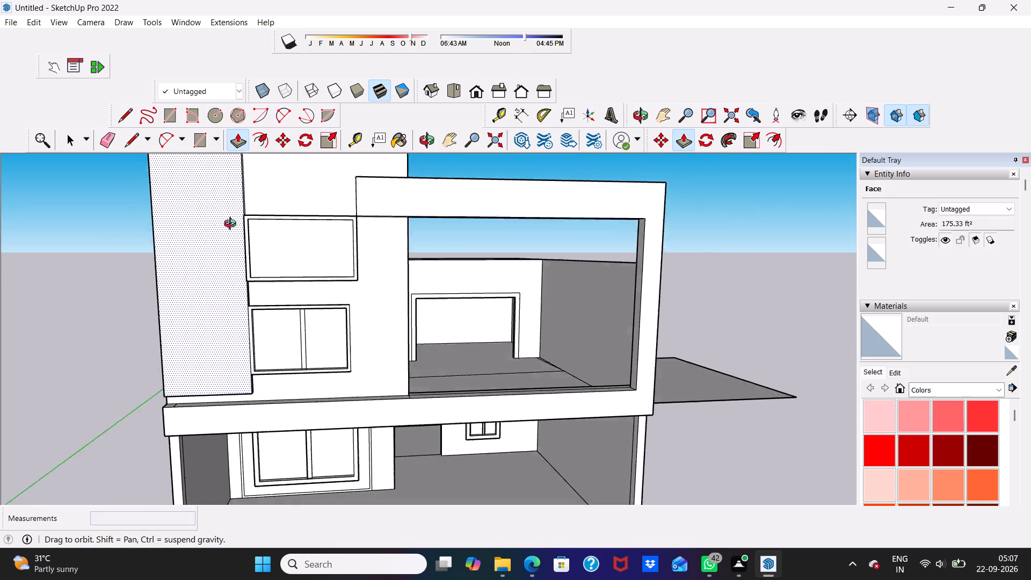
pyautogui.moveTo(233, 225); pyautogui.dragTo(241, 165, button='middle')
pyautogui.scroll(1, 241, 165)
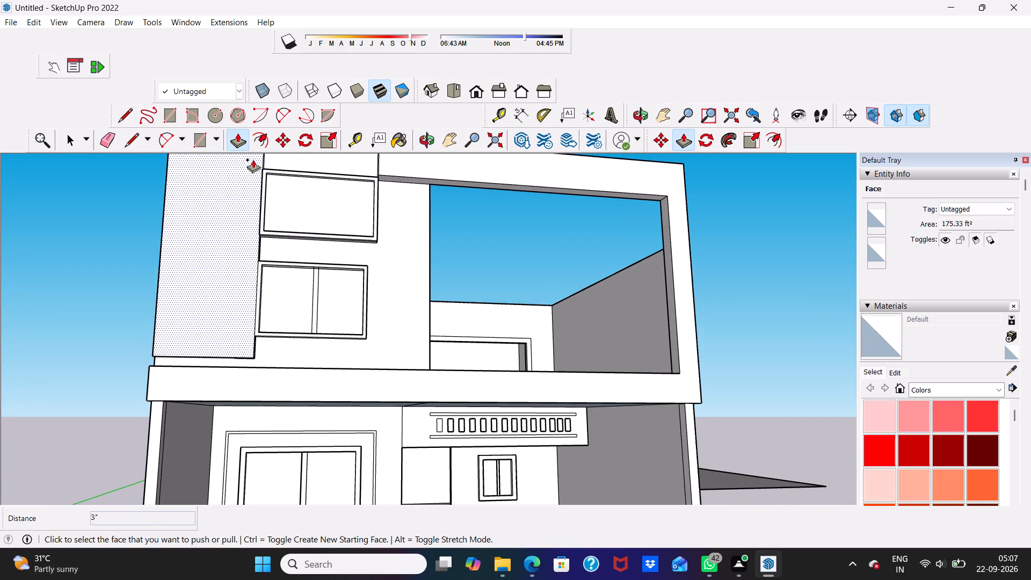
pyautogui.press('space')
# Outline a strip 8' 4 1/2" long and about 4 5/8" high on the wall directly beneath the framed panel, using the Line tool.
pyautogui.scroll(2, 229, 167)
pyautogui.scroll(-2, 256, 1)
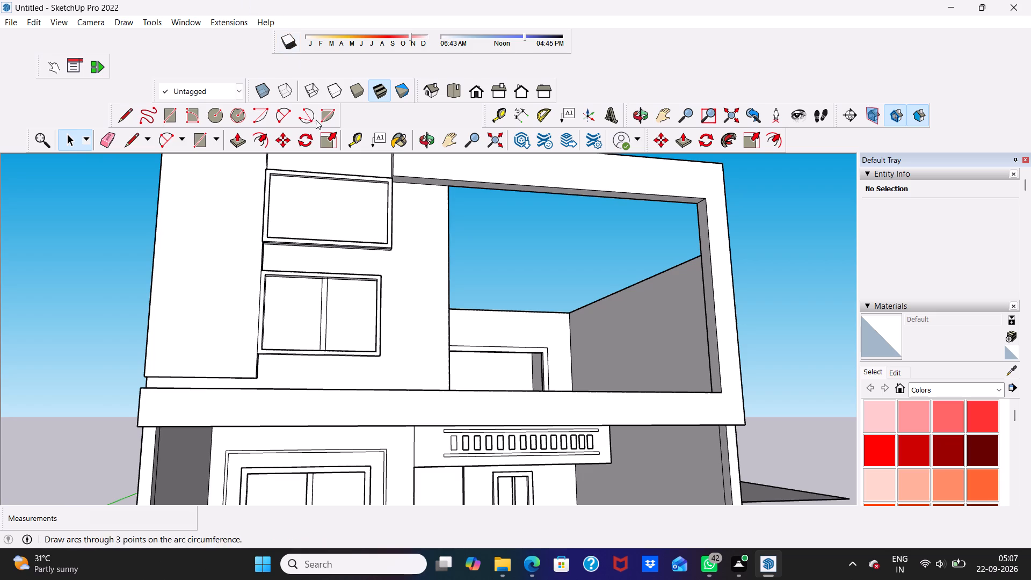
pyautogui.scroll(2, 298, 241)
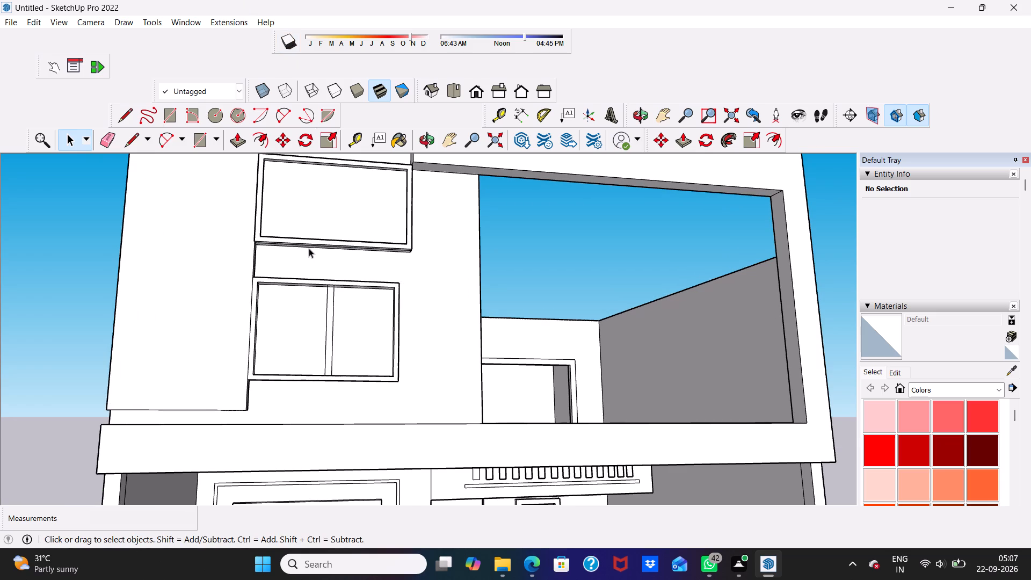
pyautogui.scroll(-3, 329, 228)
pyautogui.moveTo(326, 226); pyautogui.dragTo(281, 193, button='middle')
pyautogui.scroll(3, 281, 193)
pyautogui.scroll(2, 171, 294)
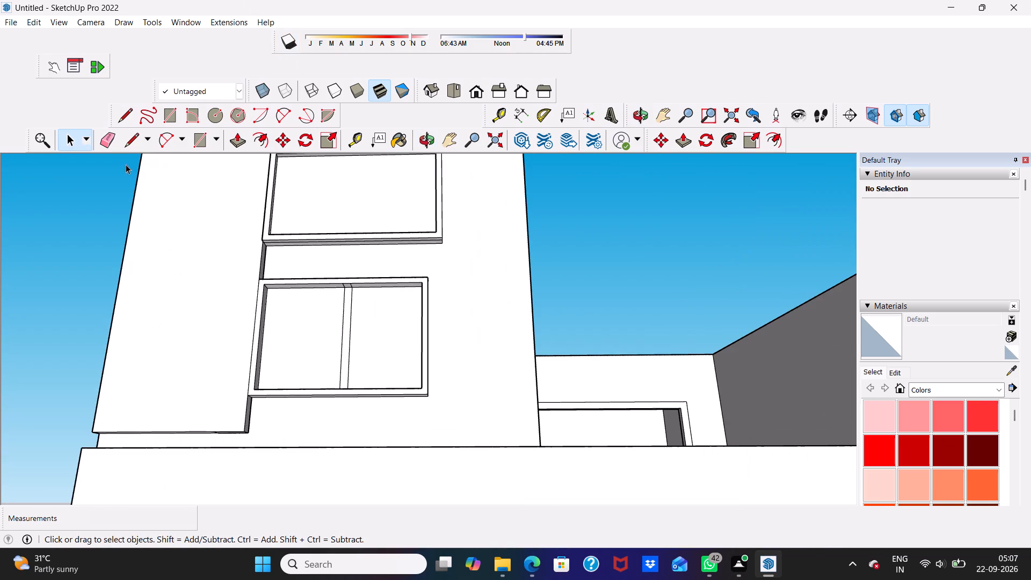
pyautogui.click(122, 113)
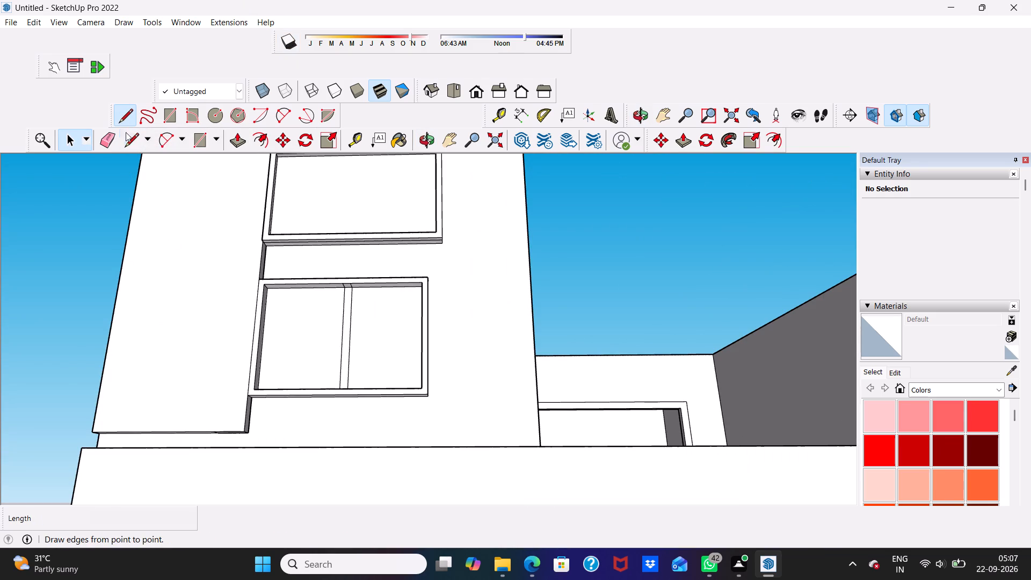
pyautogui.scroll(7, 267, 272)
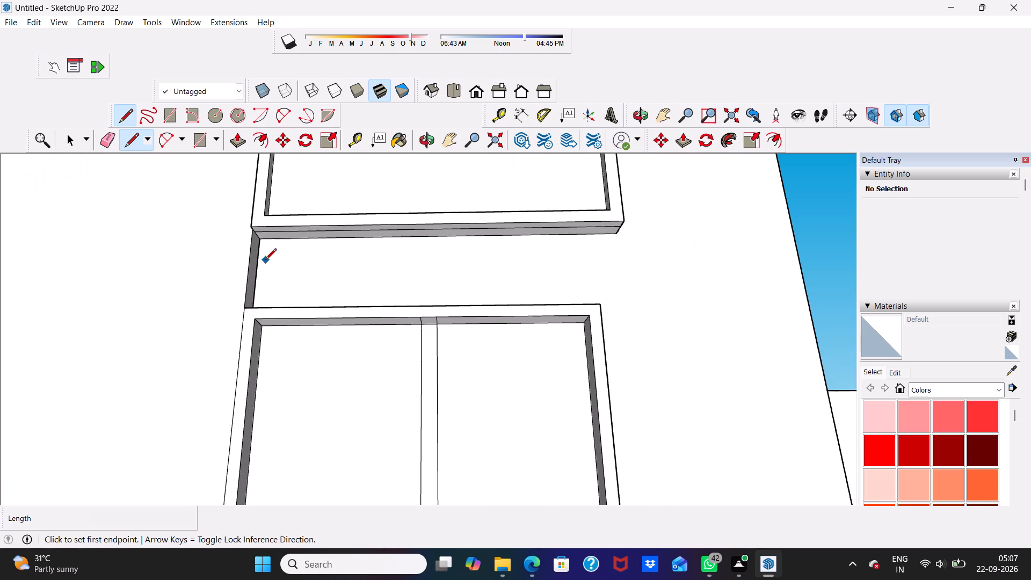
pyautogui.click(260, 254)
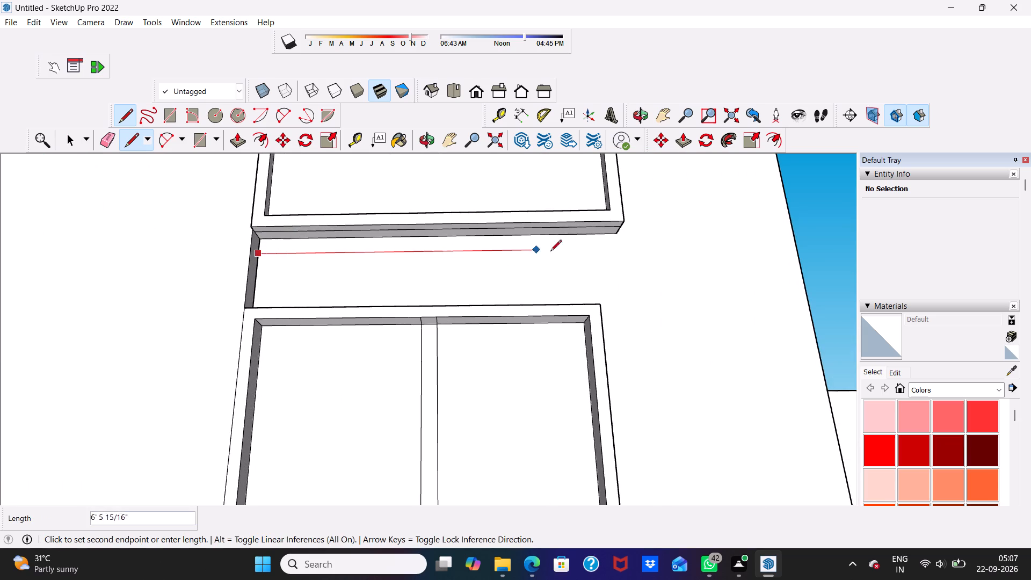
pyautogui.click(618, 248)
pyautogui.scroll(2, 619, 241)
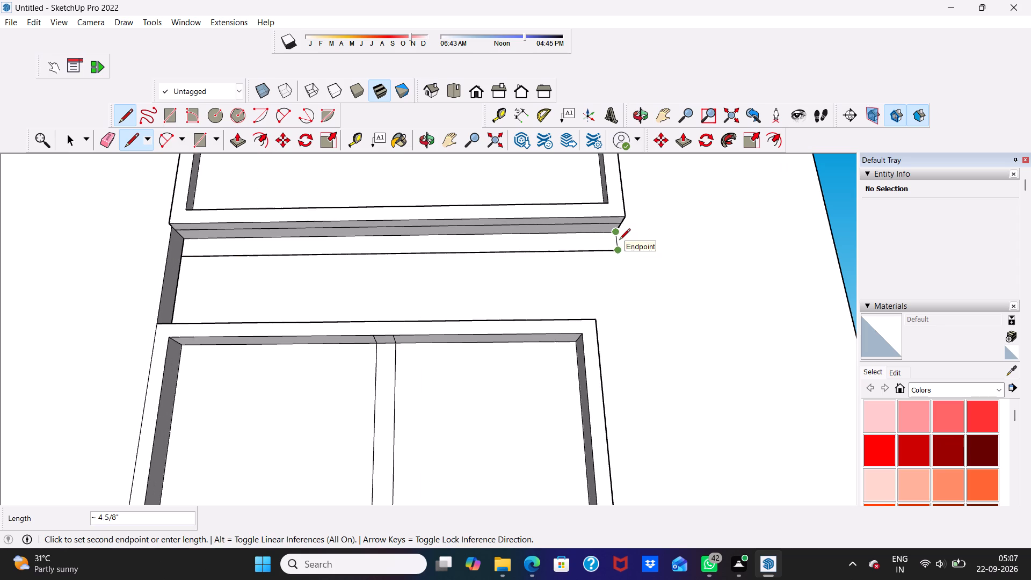
pyautogui.scroll(2, 622, 239)
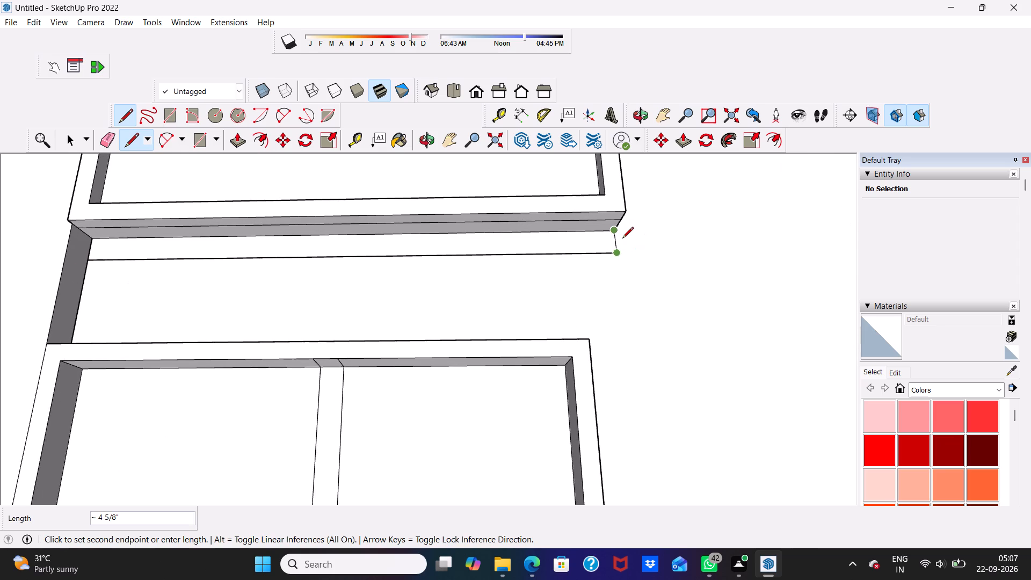
pyautogui.click(617, 235)
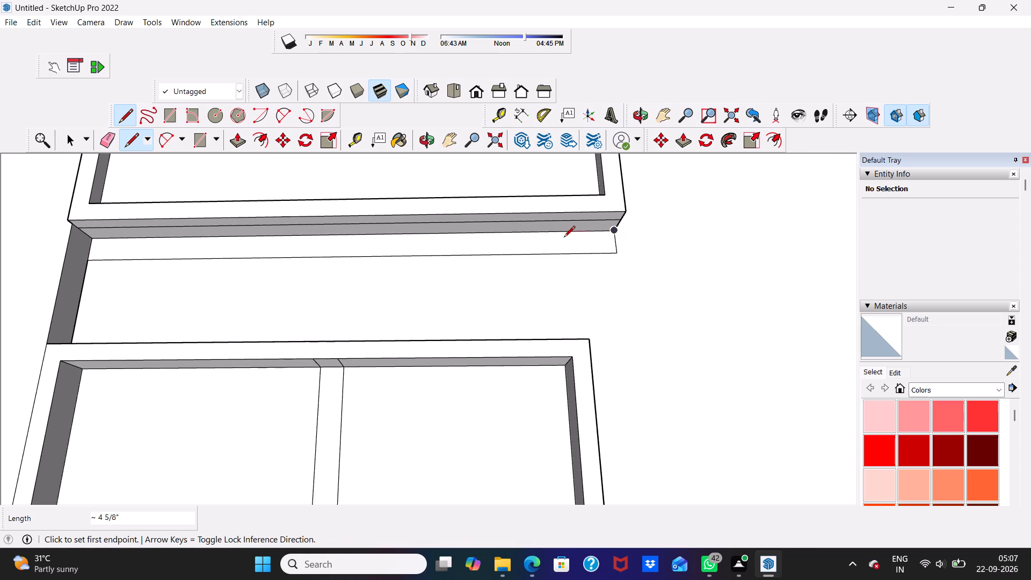
pyautogui.press('space')
# Copy the wall strip beneath the framed panel downward twice, by 5 11/16" and about 5 15/16", leaving narrow gaps between the strips.
pyautogui.doubleClick(482, 247)
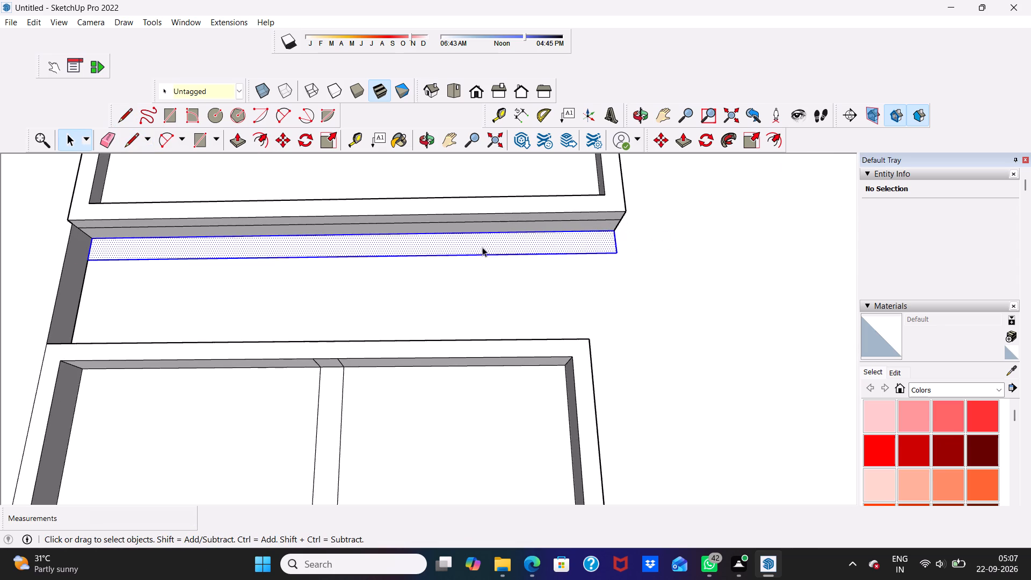
pyautogui.click(283, 139)
pyautogui.click(227, 256)
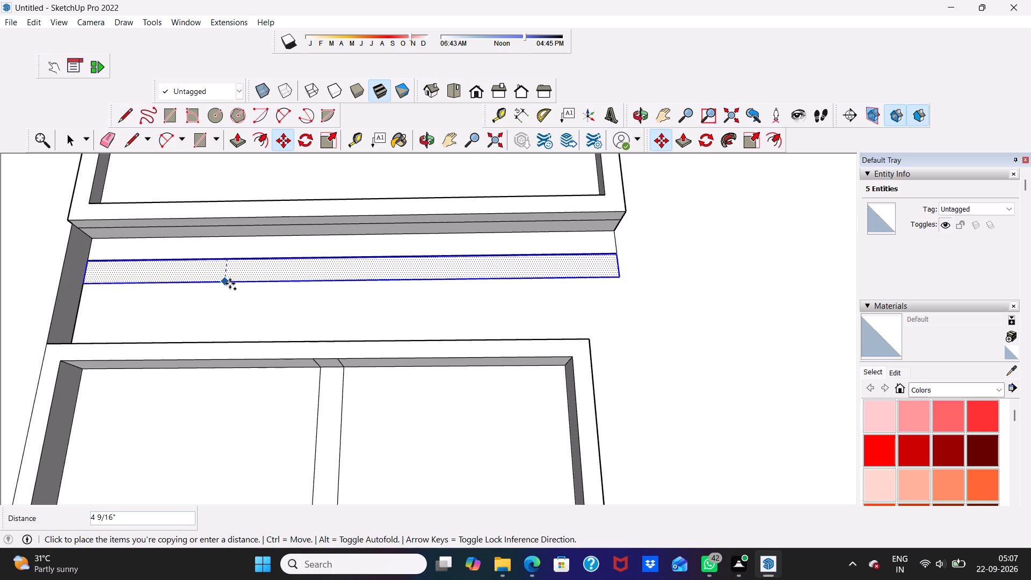
pyautogui.click(229, 287)
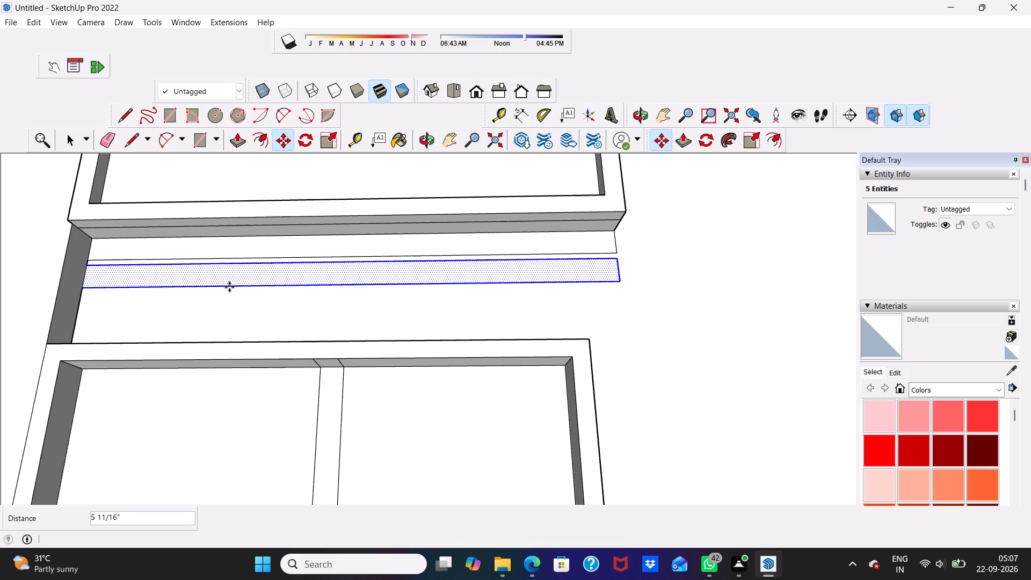
pyautogui.click(229, 287)
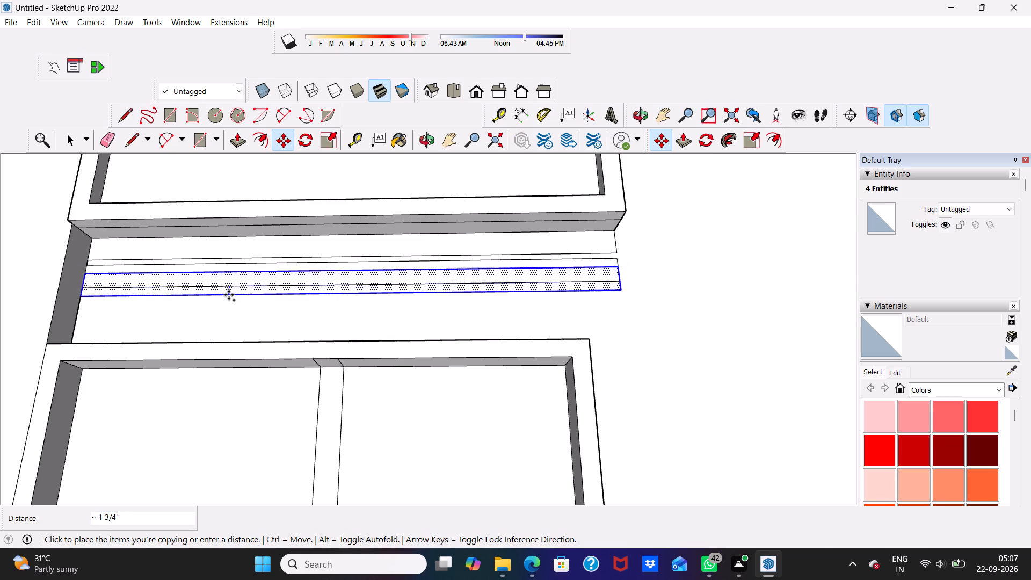
pyautogui.click(218, 315)
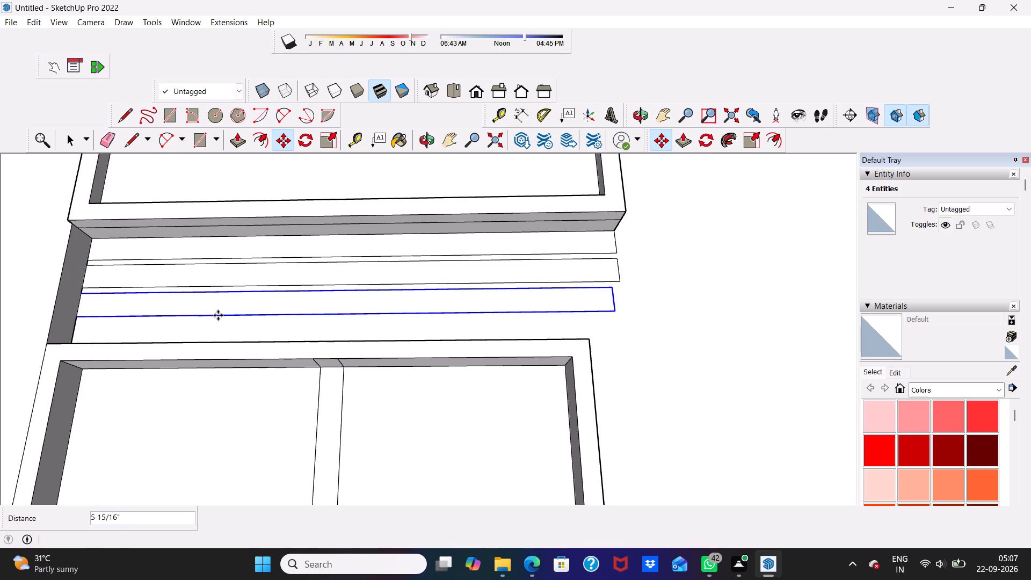
pyautogui.press('space')
# Push/Pull the three stacked strips between the framed panel and the upper-floor window outward by 1' 7 3/4" each.
pyautogui.click(235, 245)
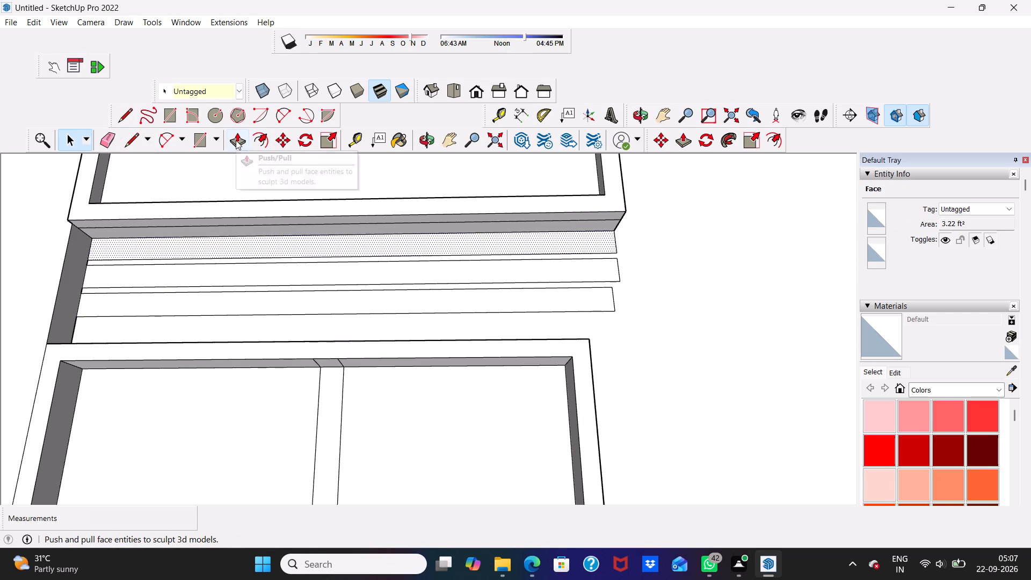
pyautogui.click(236, 140)
pyautogui.click(213, 237)
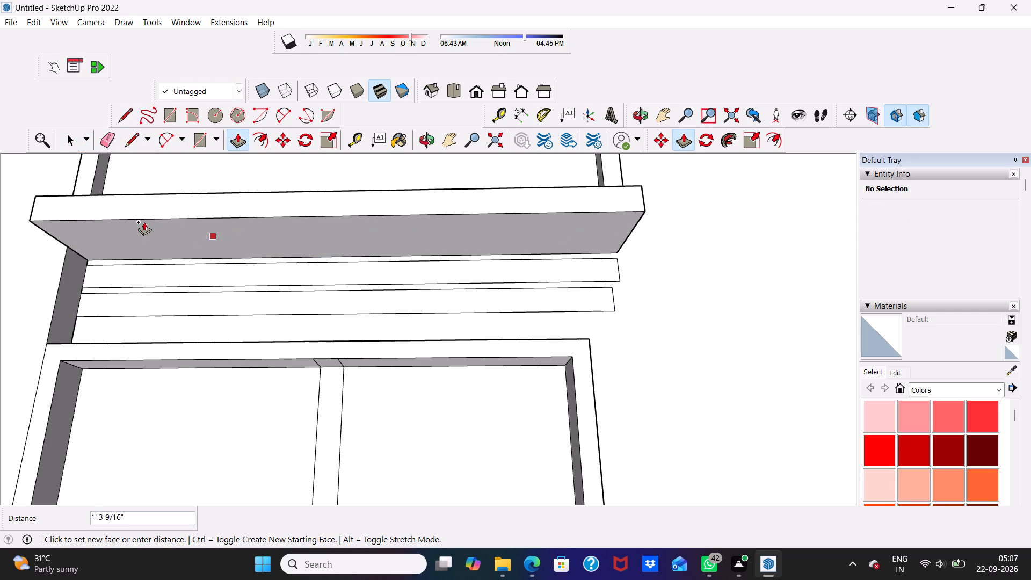
pyautogui.moveTo(175, 228); pyautogui.dragTo(143, 337, button='middle')
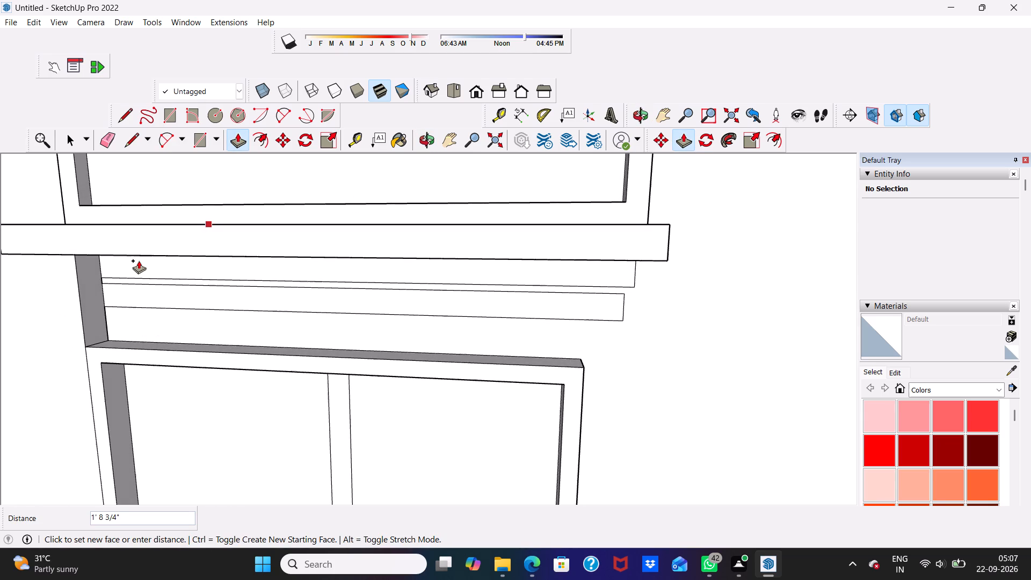
pyautogui.click(142, 257)
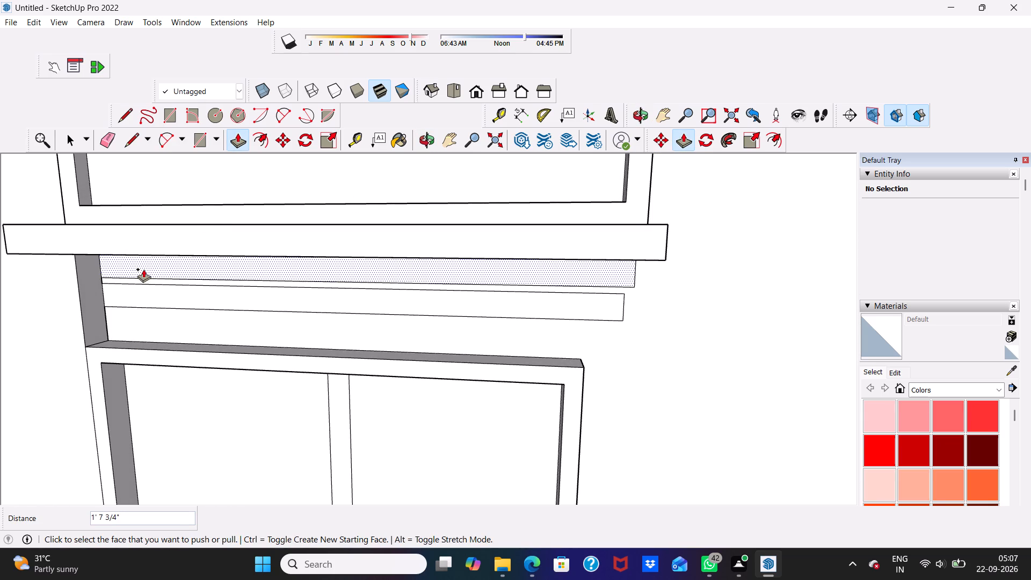
pyautogui.click(144, 268)
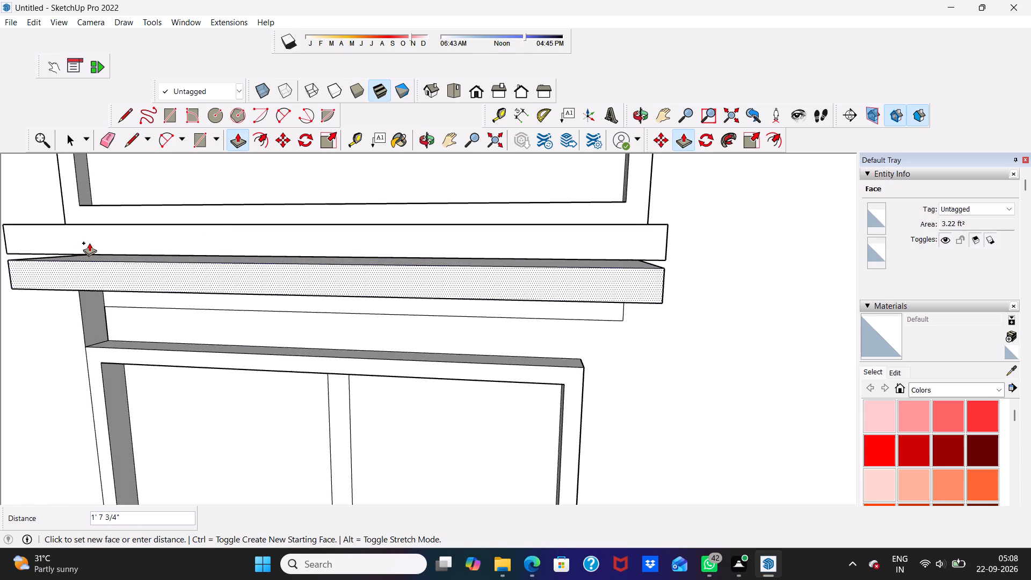
pyautogui.click(89, 243)
pyautogui.click(123, 298)
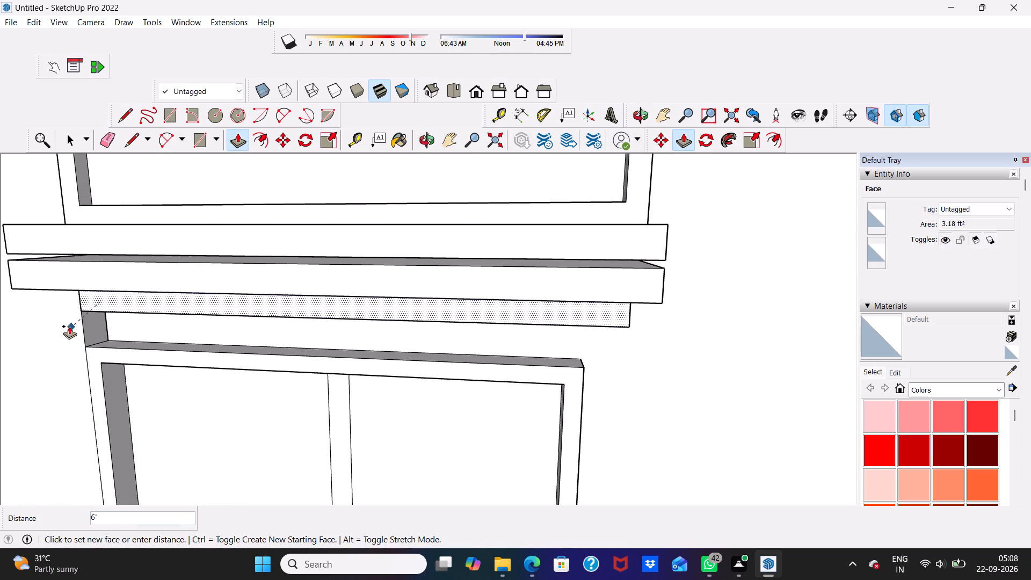
pyautogui.click(70, 282)
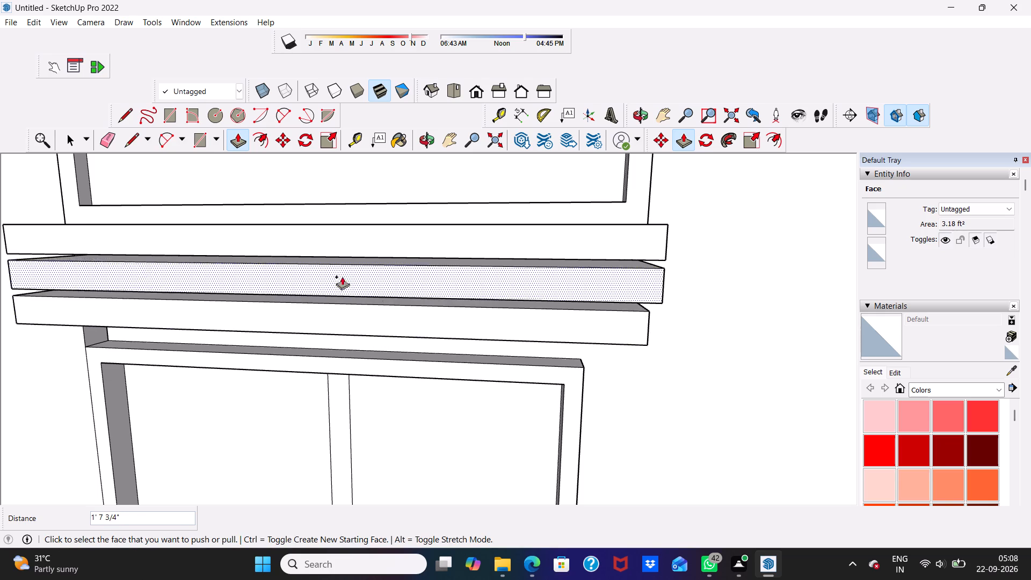
pyautogui.scroll(-1, 413, 299)
pyautogui.press('space')
# Examine the projecting strips on the facade and the whole house model from the front, side and above.
pyautogui.scroll(-9, 423, 307)
pyautogui.moveTo(437, 269); pyautogui.dragTo(506, 328, button='middle')
pyautogui.scroll(-3, 484, 296)
pyautogui.moveTo(478, 287); pyautogui.dragTo(468, 238, button='middle')
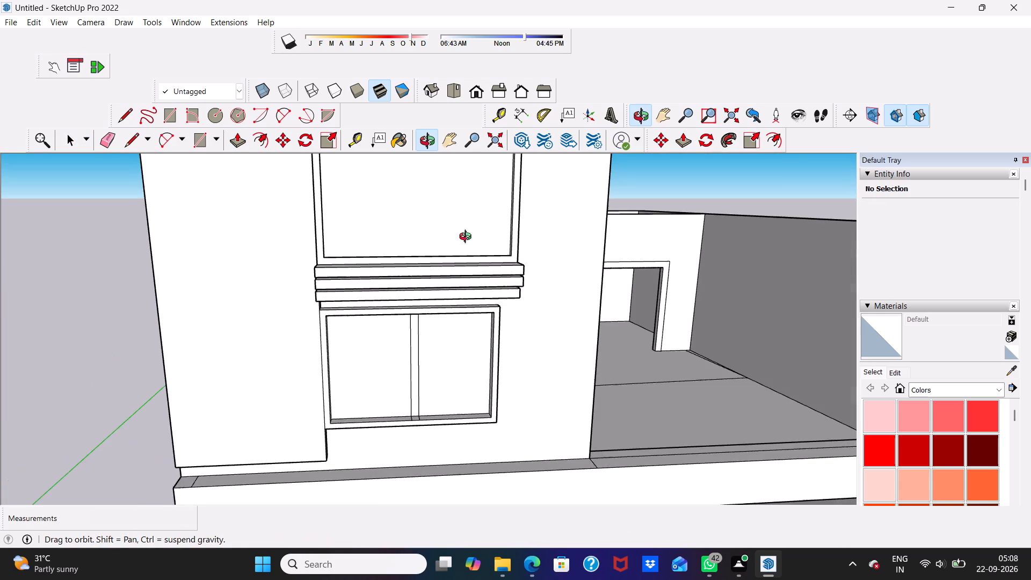
pyautogui.moveTo(468, 238); pyautogui.dragTo(461, 247, button='middle')
pyautogui.scroll(1, 461, 247)
pyautogui.scroll(-3, 461, 248)
pyautogui.scroll(-3, 538, 276)
pyautogui.moveTo(526, 226); pyautogui.dragTo(485, 207, button='middle')
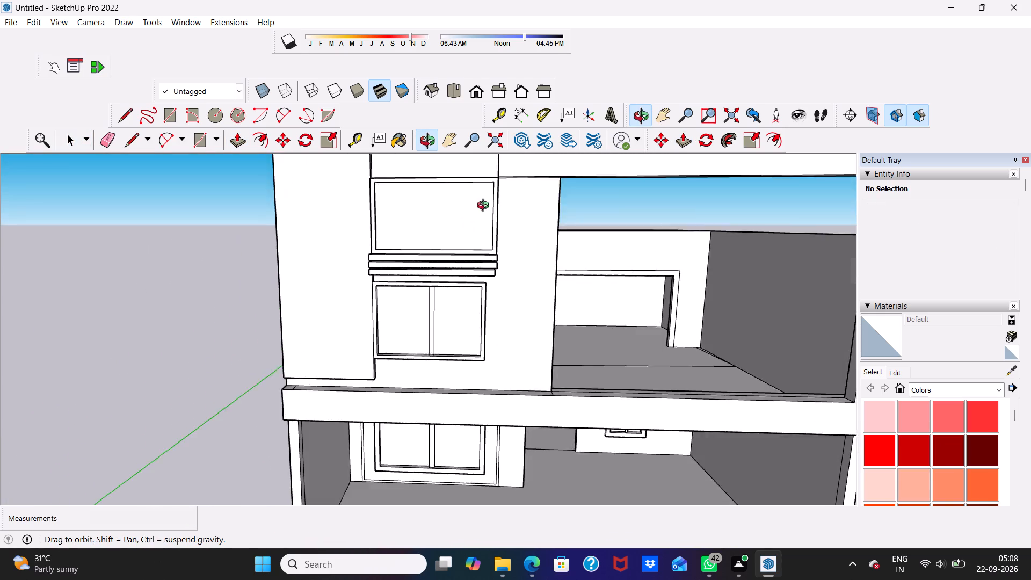
pyautogui.moveTo(485, 207); pyautogui.dragTo(525, 208, button='middle')
pyautogui.scroll(-8, 526, 204)
pyautogui.scroll(-3, 766, 115)
pyautogui.scroll(-2, 663, 275)
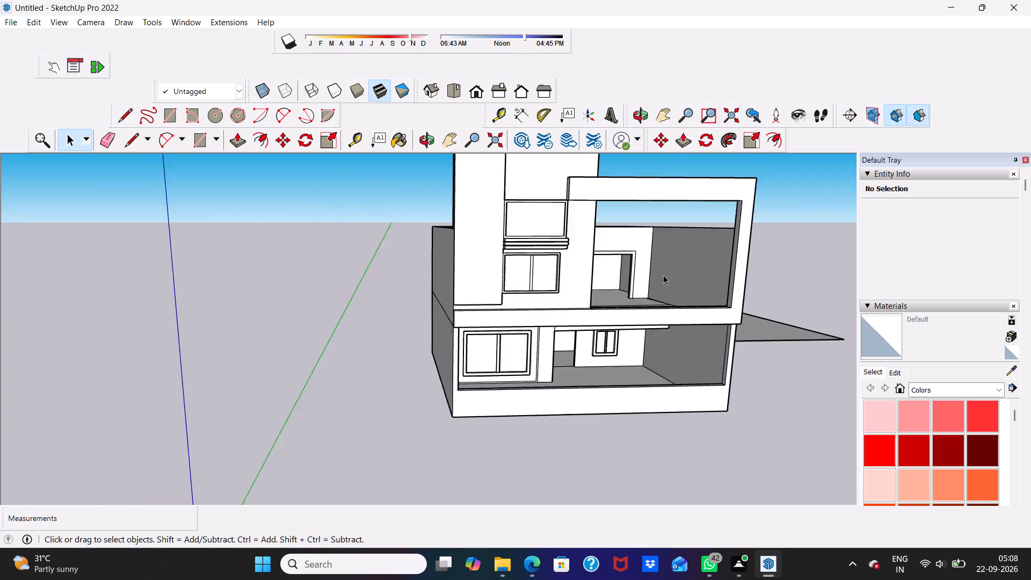
pyautogui.scroll(-1, 663, 275)
pyautogui.moveTo(663, 274); pyautogui.dragTo(584, 247, button='middle')
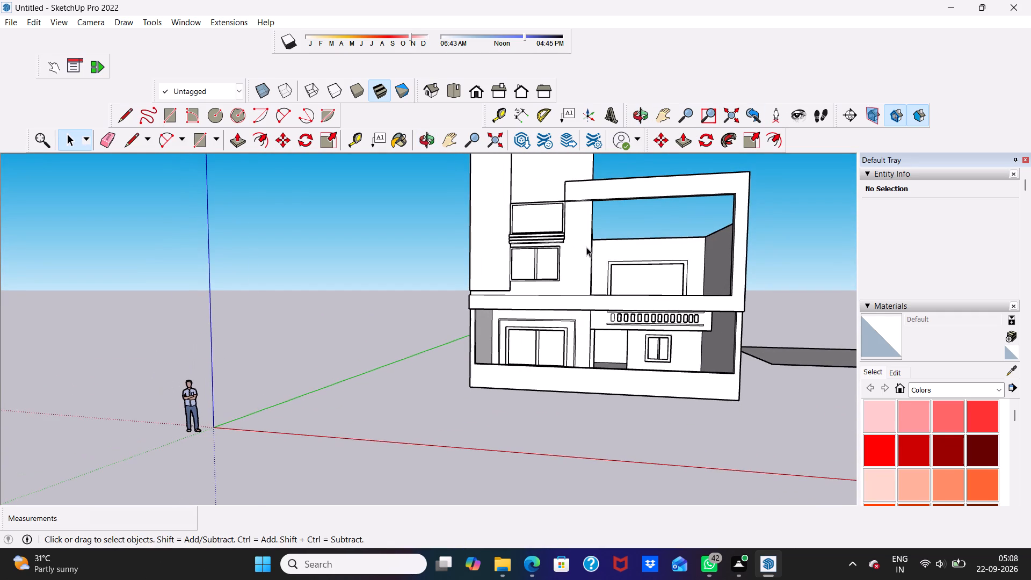
pyautogui.scroll(-2, 586, 247)
pyautogui.scroll(2, 579, 214)
pyautogui.scroll(-2, 575, 201)
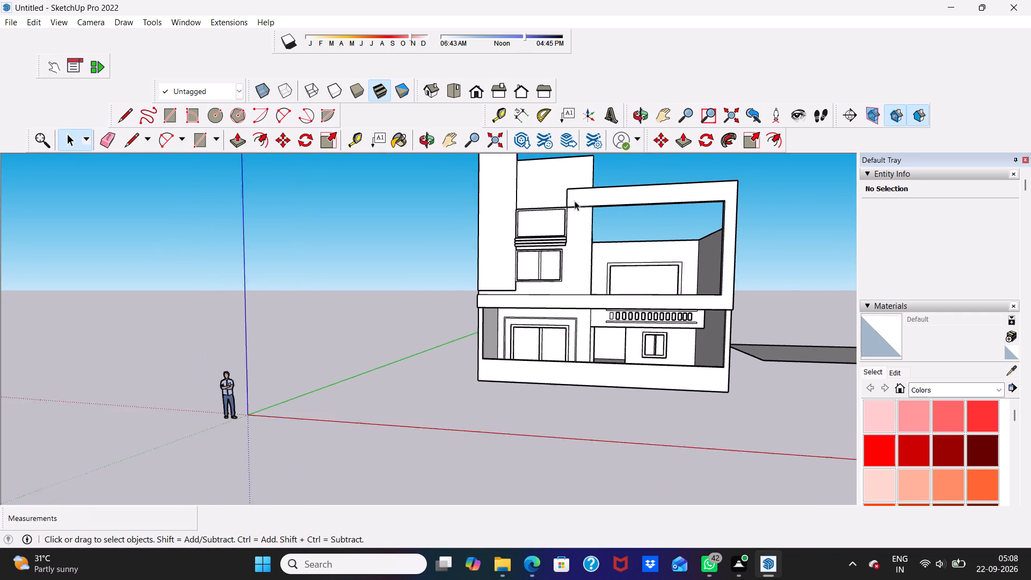
pyautogui.scroll(-1, 575, 201)
pyautogui.moveTo(575, 201); pyautogui.dragTo(640, 211, button='middle')
pyautogui.scroll(2, 640, 211)
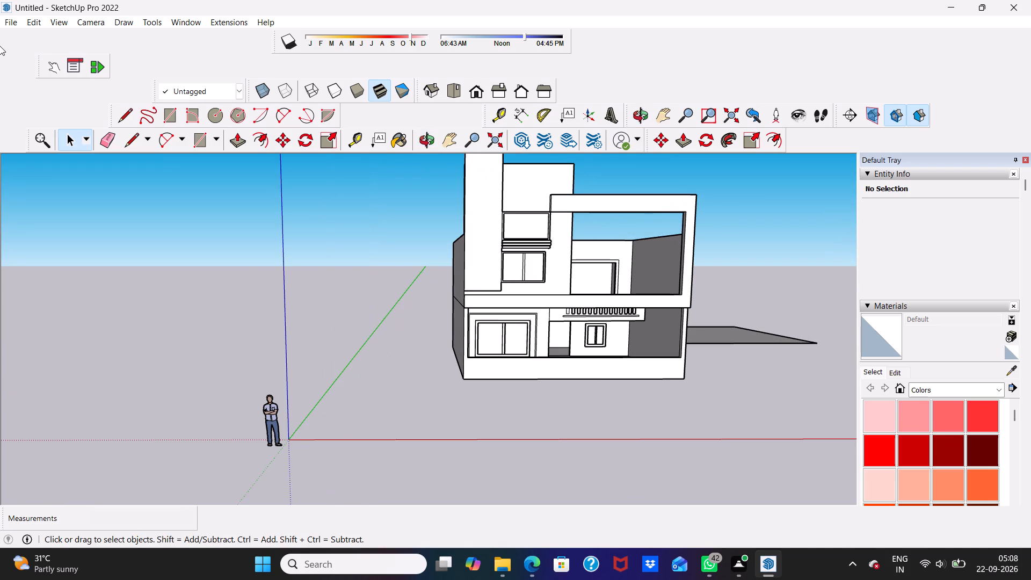
pyautogui.scroll(2, 0, 46)
pyautogui.scroll(-3, 0, 27)
pyautogui.scroll(-3, 63, 2)
pyautogui.scroll(-3, 156, 176)
pyautogui.scroll(2, 159, 153)
pyautogui.scroll(-2, 116, 171)
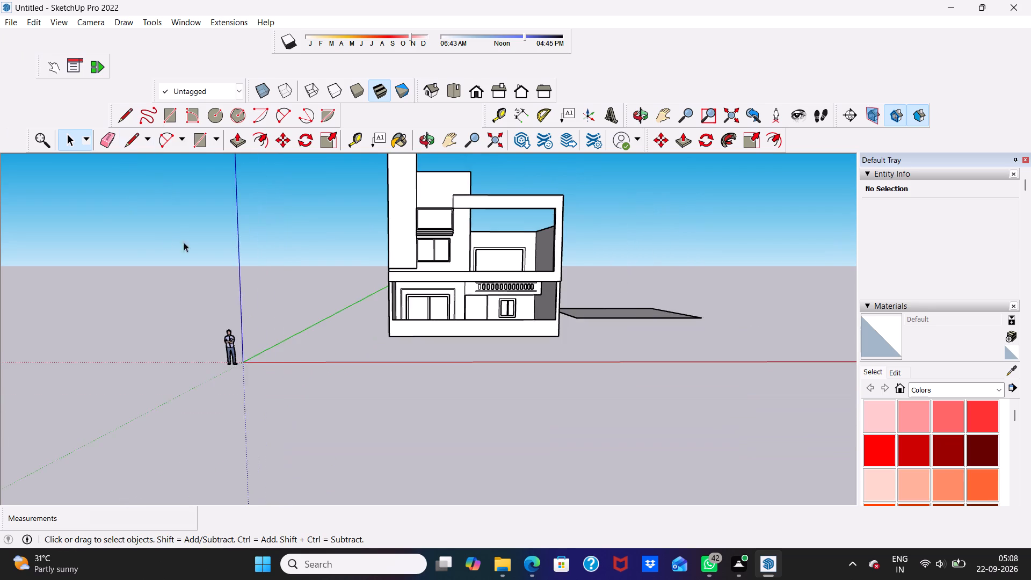
pyautogui.scroll(-5, 184, 242)
pyautogui.moveTo(222, 256); pyautogui.dragTo(81, 274, button='middle')
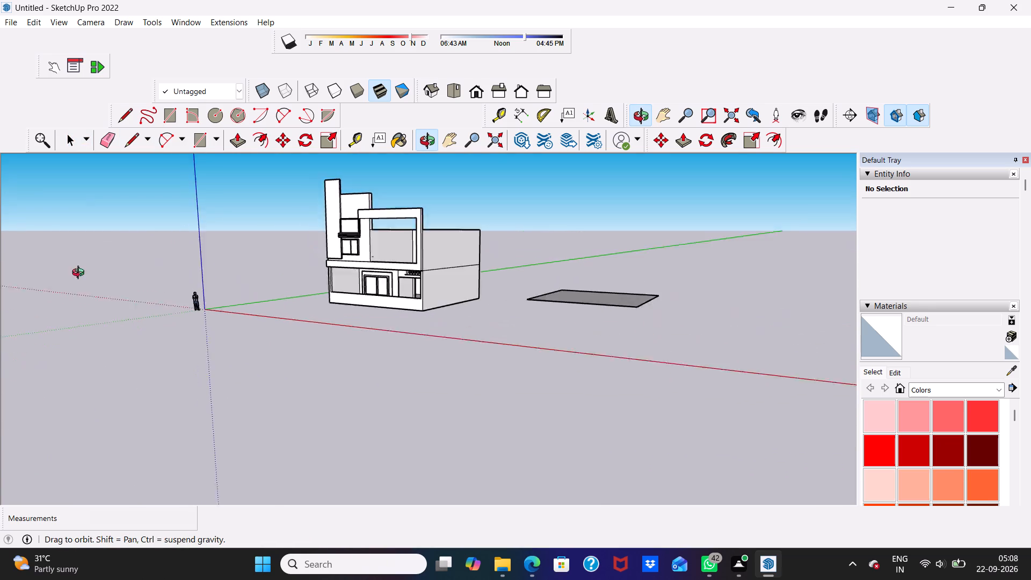
pyautogui.moveTo(81, 274); pyautogui.dragTo(0, 292, button='middle')
pyautogui.scroll(1, 75, 270)
pyautogui.scroll(-4, 425, 179)
pyautogui.moveTo(423, 179); pyautogui.dragTo(274, 224, button='middle')
pyautogui.scroll(2, 300, 231)
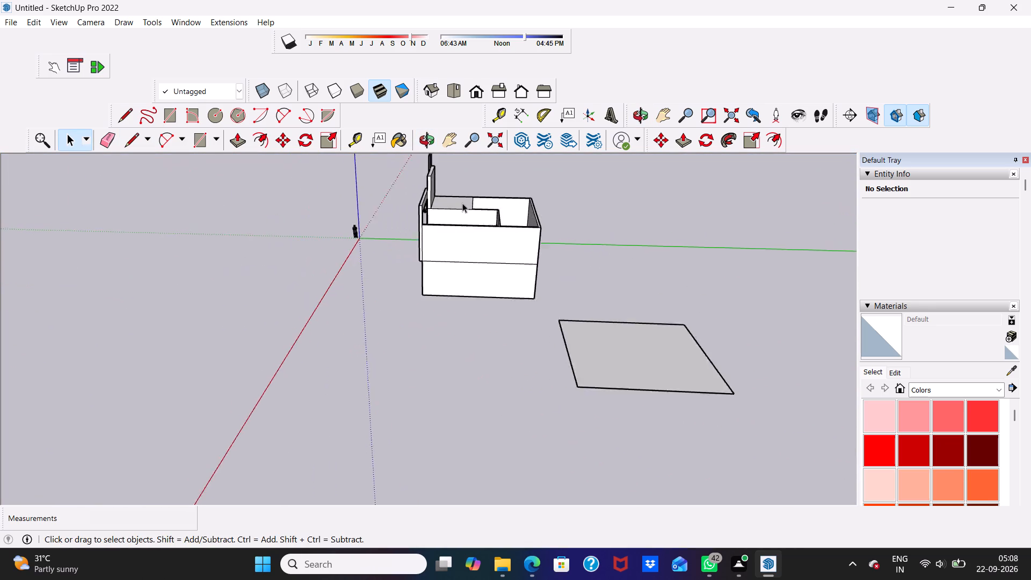
pyautogui.scroll(7, 462, 203)
pyautogui.scroll(-5, 482, 281)
pyautogui.scroll(1, 451, 231)
pyautogui.scroll(-3, 428, 213)
pyautogui.scroll(-8, 458, 307)
pyautogui.scroll(-4, 105, 281)
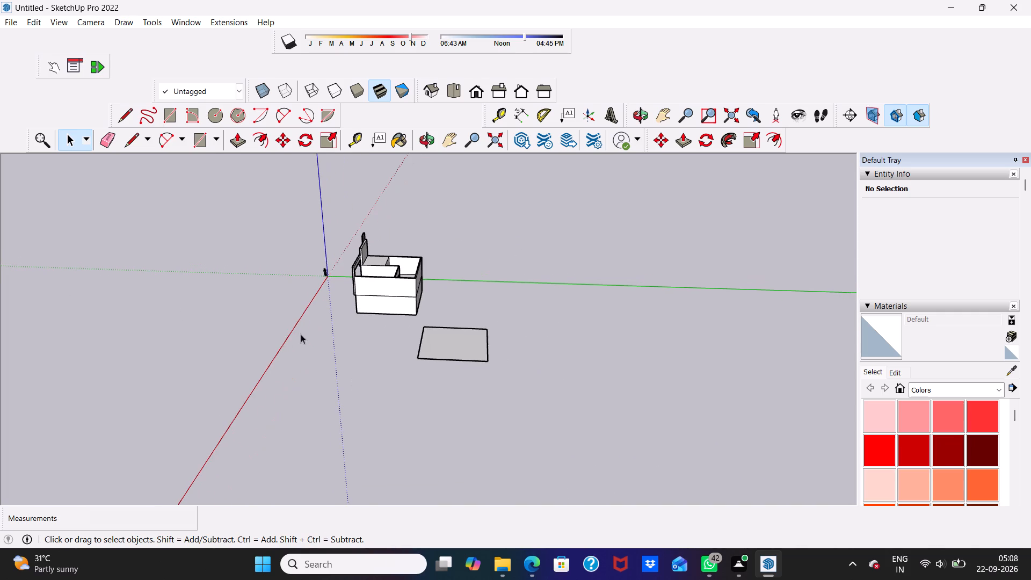
pyautogui.scroll(1, 0, 0)
pyautogui.scroll(-2, 448, 277)
# Push/Pull the separate square face beside the house upward by 1' to form a slab.
pyautogui.moveTo(446, 335); pyautogui.dragTo(560, 405, button='middle')
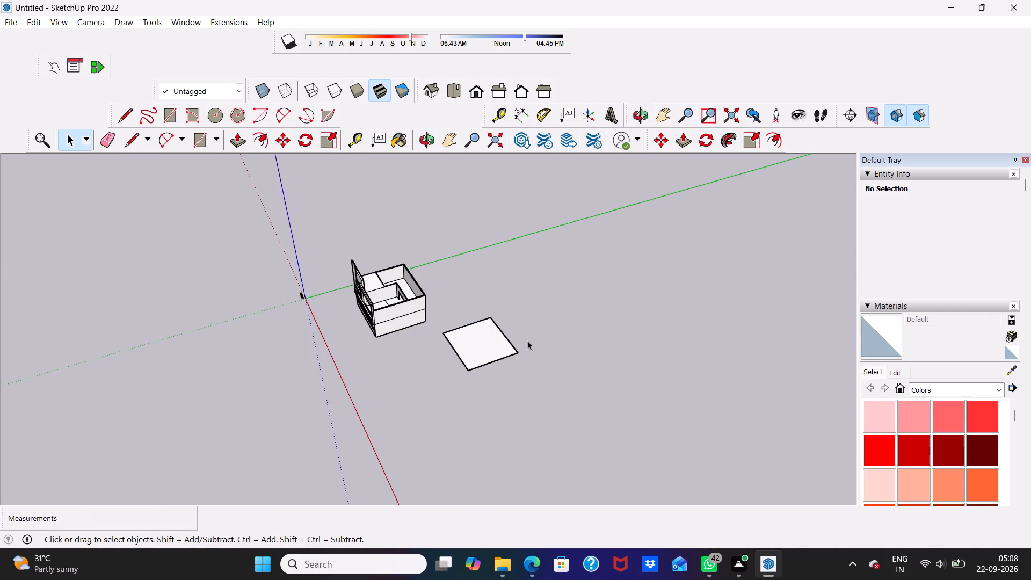
pyautogui.scroll(5, 511, 296)
pyautogui.doubleClick(452, 343)
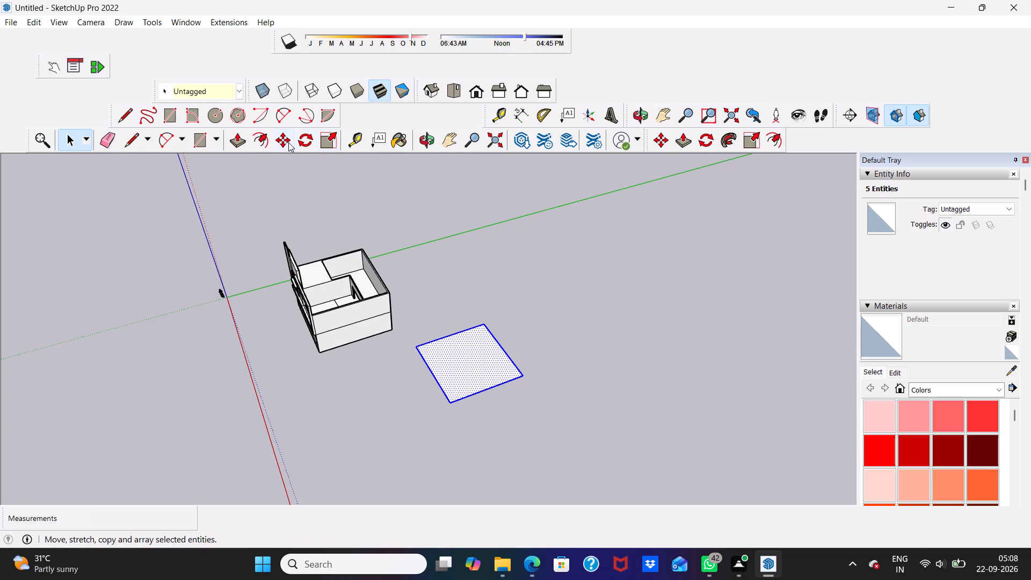
pyautogui.click(235, 142)
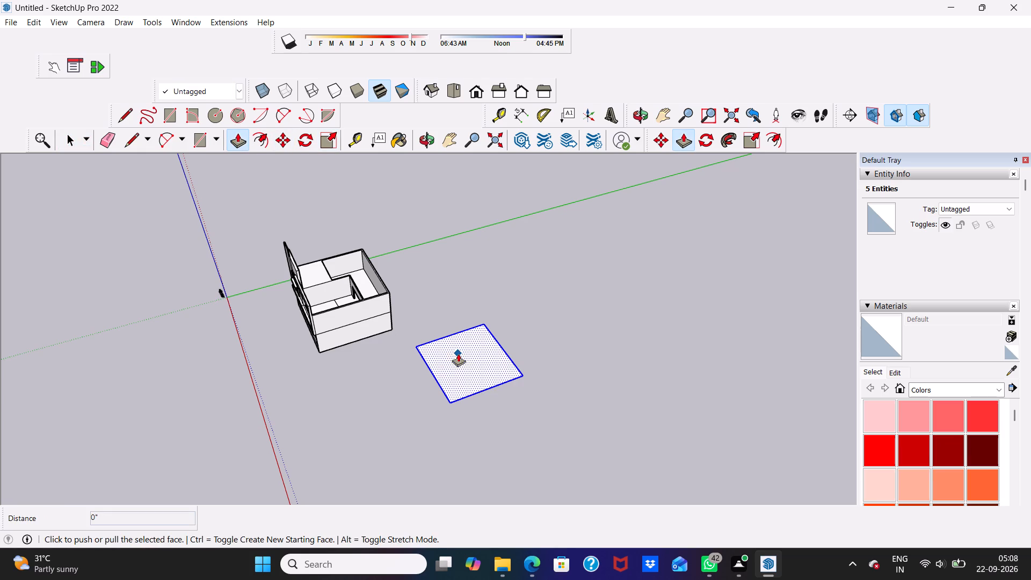
pyautogui.click(459, 356)
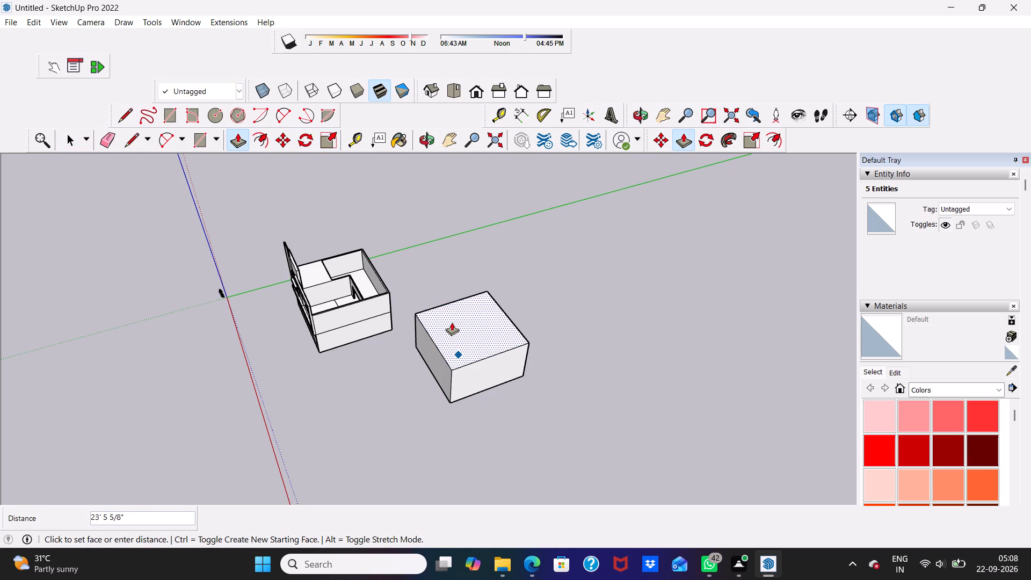
pyautogui.write("1'")
pyautogui.press('Return')
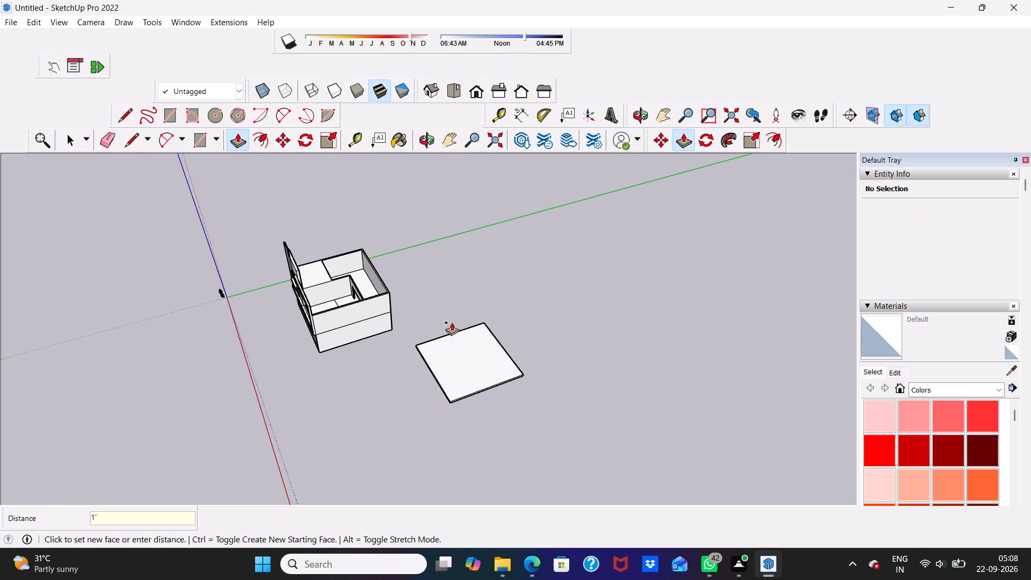
pyautogui.press('space')
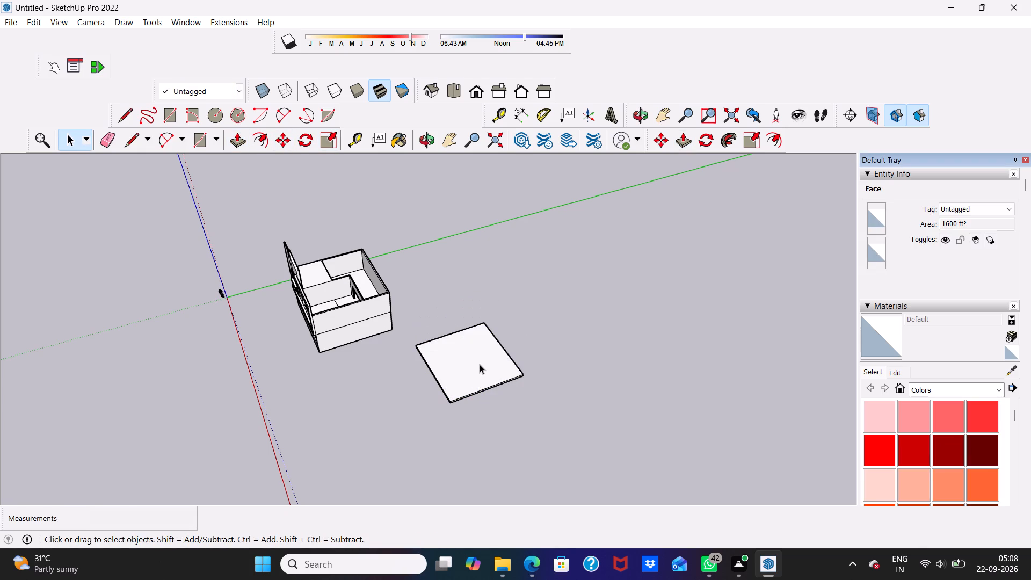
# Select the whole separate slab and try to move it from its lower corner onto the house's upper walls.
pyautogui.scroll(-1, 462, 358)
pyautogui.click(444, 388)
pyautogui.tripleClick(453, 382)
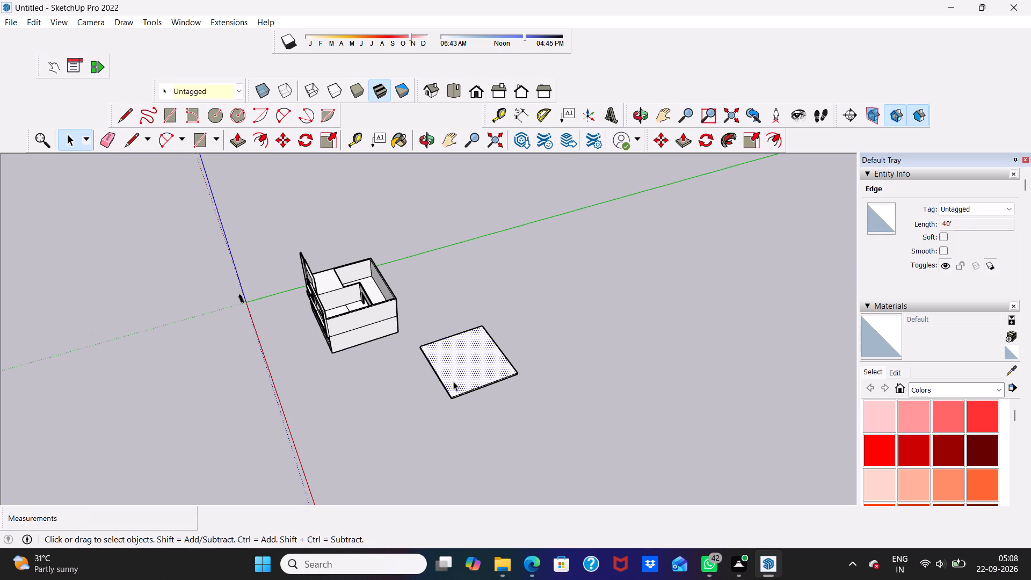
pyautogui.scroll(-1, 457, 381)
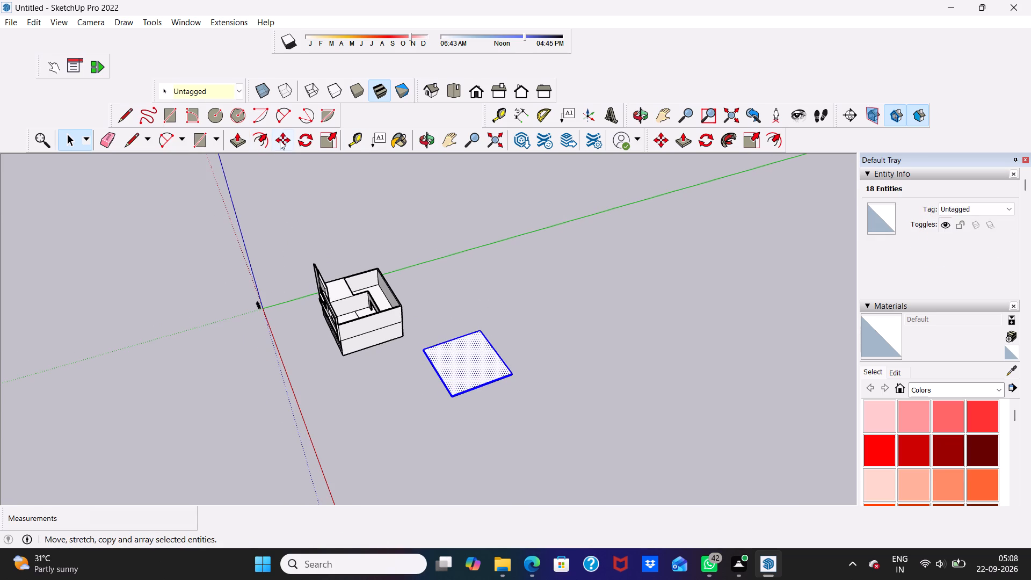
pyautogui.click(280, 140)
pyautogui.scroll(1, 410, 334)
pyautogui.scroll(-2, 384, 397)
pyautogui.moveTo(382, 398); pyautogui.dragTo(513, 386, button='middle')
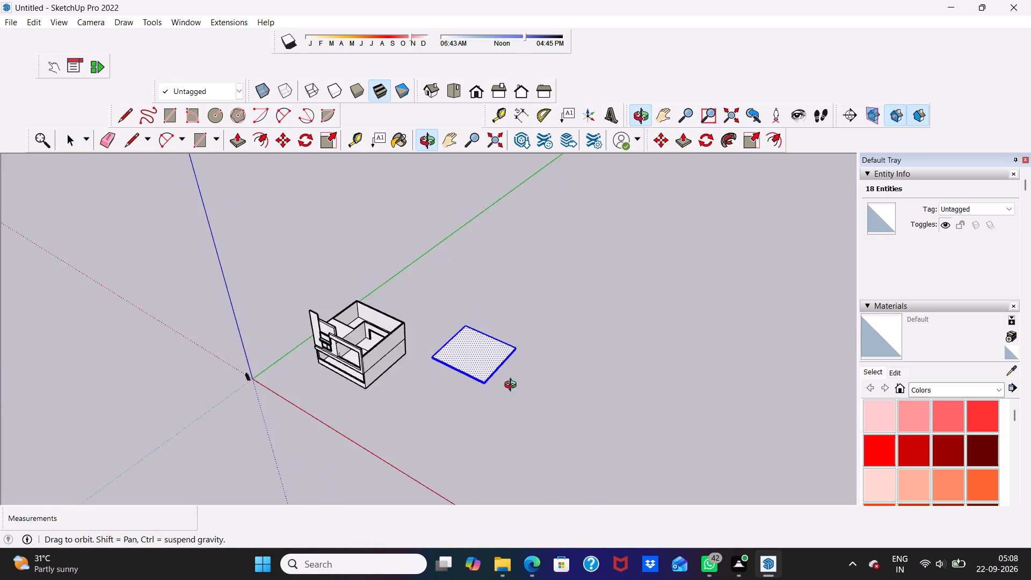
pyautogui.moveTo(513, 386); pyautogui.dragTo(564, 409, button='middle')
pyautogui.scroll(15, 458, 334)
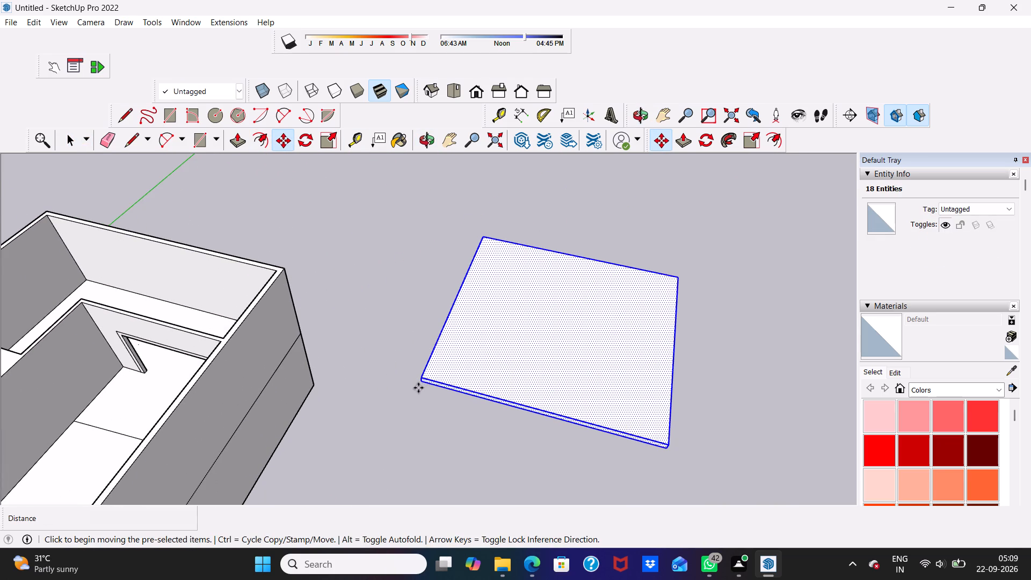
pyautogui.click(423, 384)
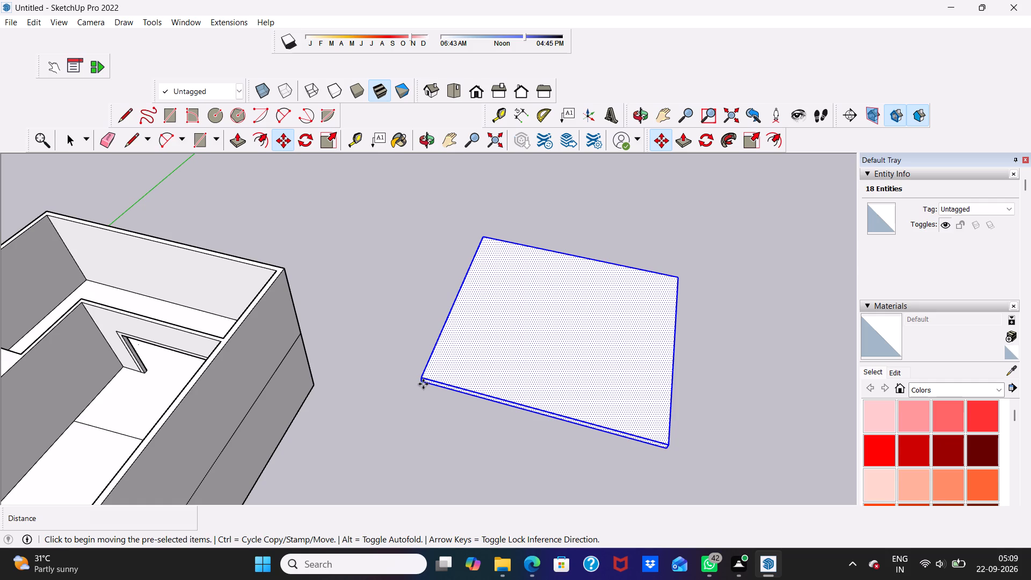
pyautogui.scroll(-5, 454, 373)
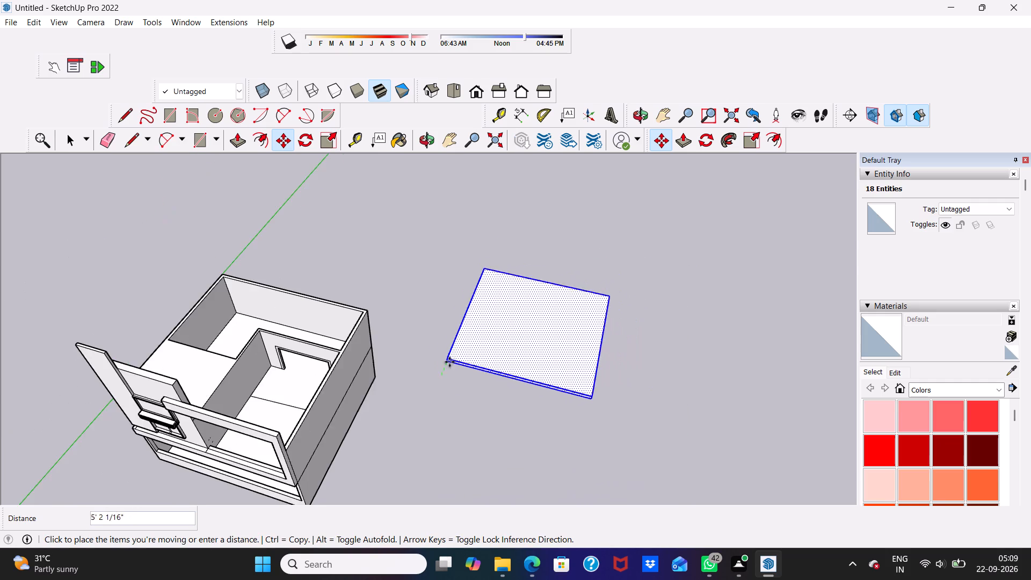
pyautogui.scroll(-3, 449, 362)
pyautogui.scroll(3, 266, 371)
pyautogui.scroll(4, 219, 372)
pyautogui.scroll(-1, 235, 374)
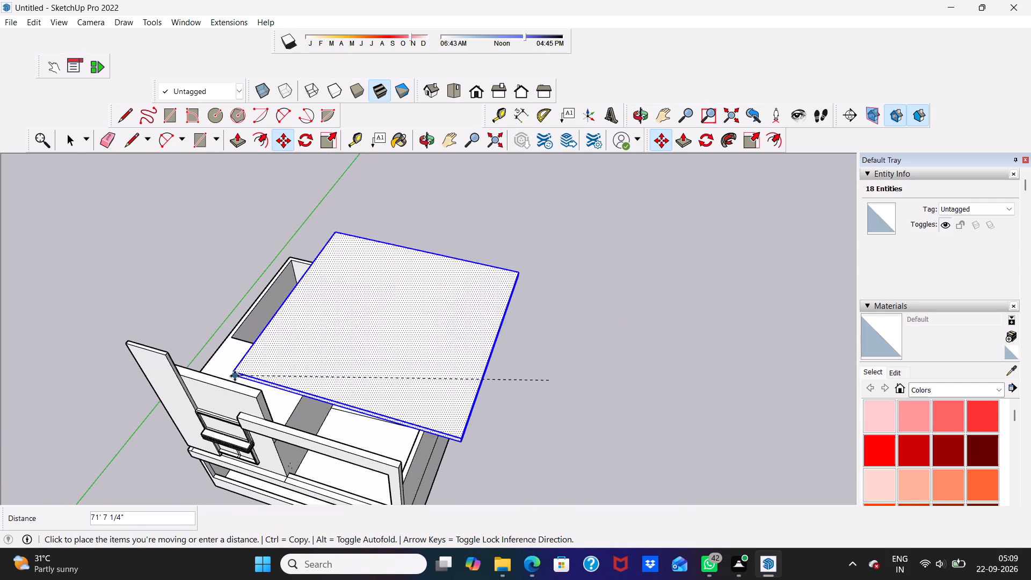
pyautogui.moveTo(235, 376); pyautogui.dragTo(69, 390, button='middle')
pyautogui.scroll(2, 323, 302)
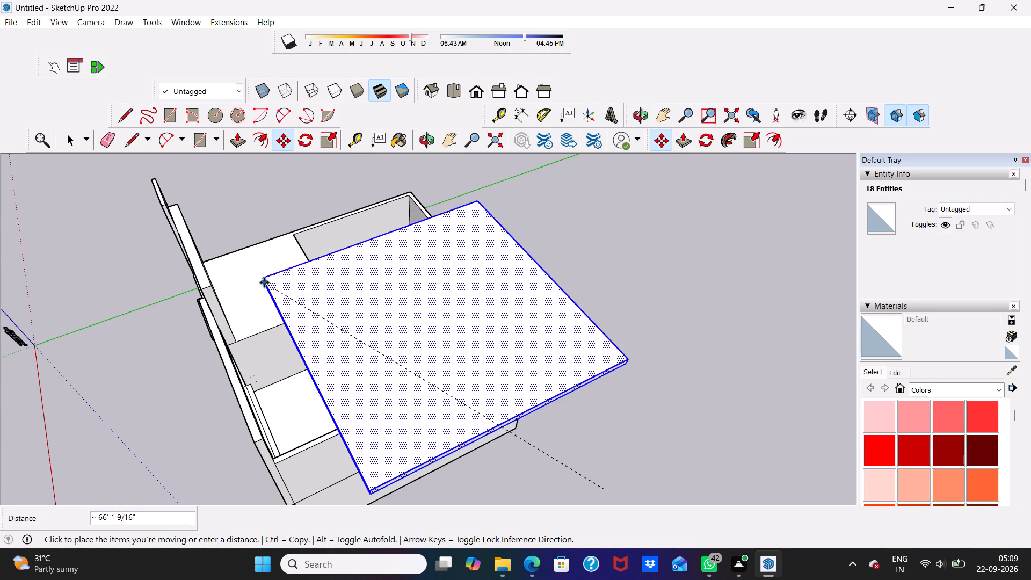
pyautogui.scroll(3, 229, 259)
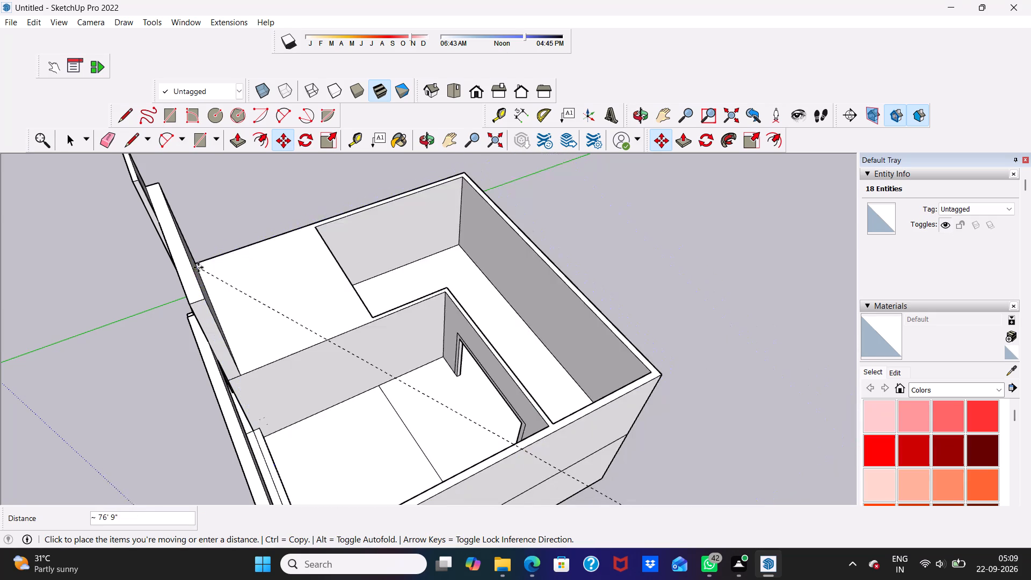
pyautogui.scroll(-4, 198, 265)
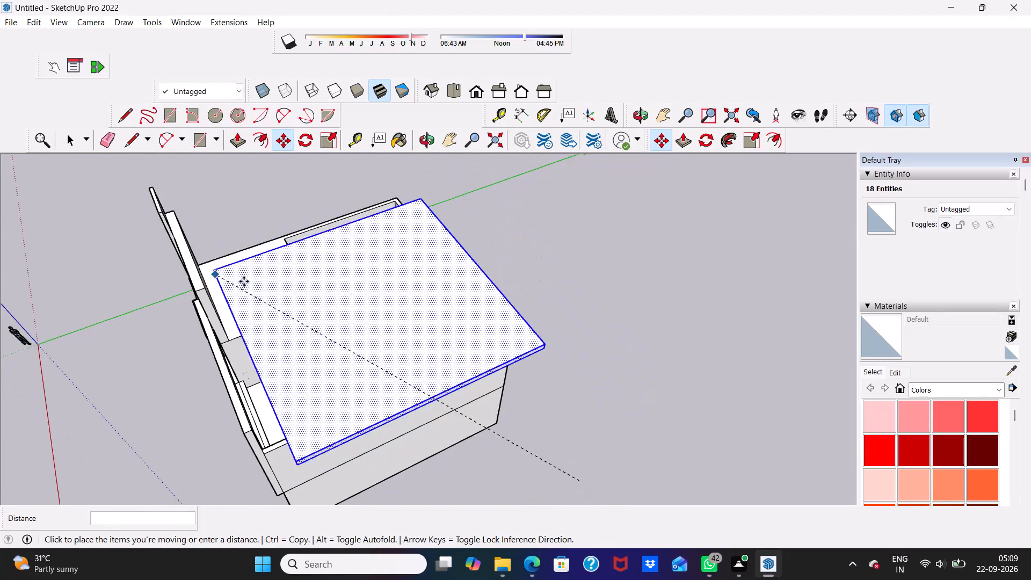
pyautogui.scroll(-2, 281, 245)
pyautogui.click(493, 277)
# Move the slab by its bottom corner about 71' 2 7/8" onto the rear top corner of the upper-floor walls as a roof.
pyautogui.scroll(-1, 560, 383)
pyautogui.moveTo(562, 386); pyautogui.dragTo(310, 306, button='middle')
pyautogui.scroll(1, 310, 306)
pyautogui.scroll(-8, 310, 306)
pyautogui.scroll(3, 569, 461)
pyautogui.scroll(-1, 513, 431)
pyautogui.scroll(2, 514, 437)
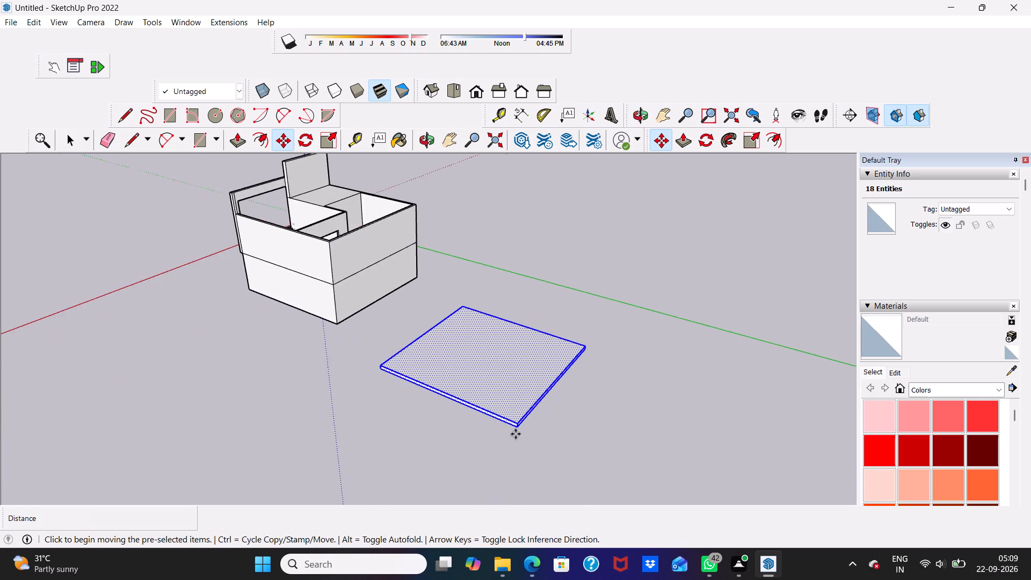
pyautogui.scroll(10, 515, 434)
pyautogui.click(493, 415)
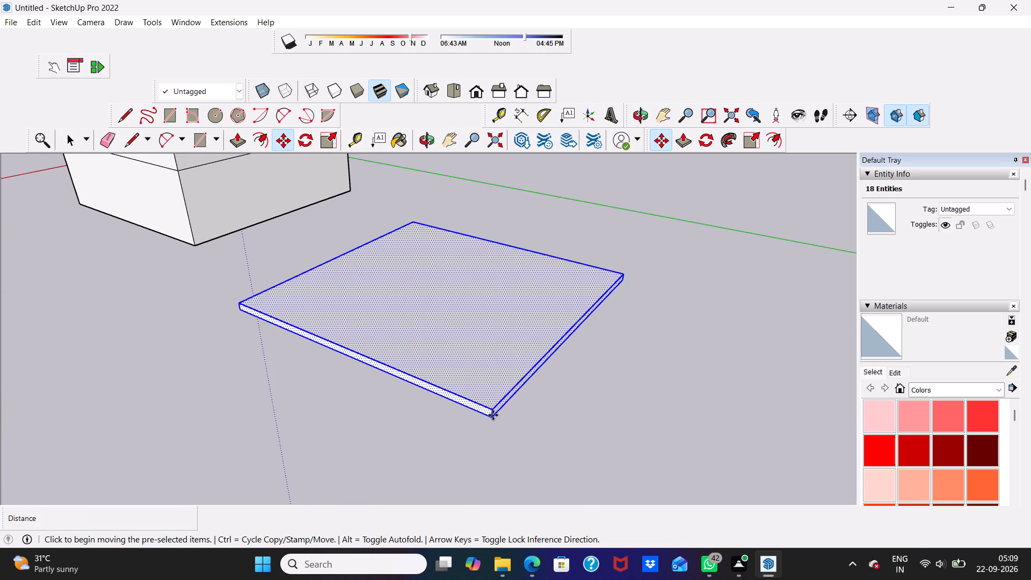
pyautogui.scroll(-5, 484, 419)
pyautogui.scroll(-3, 416, 316)
pyautogui.scroll(-1, 310, 206)
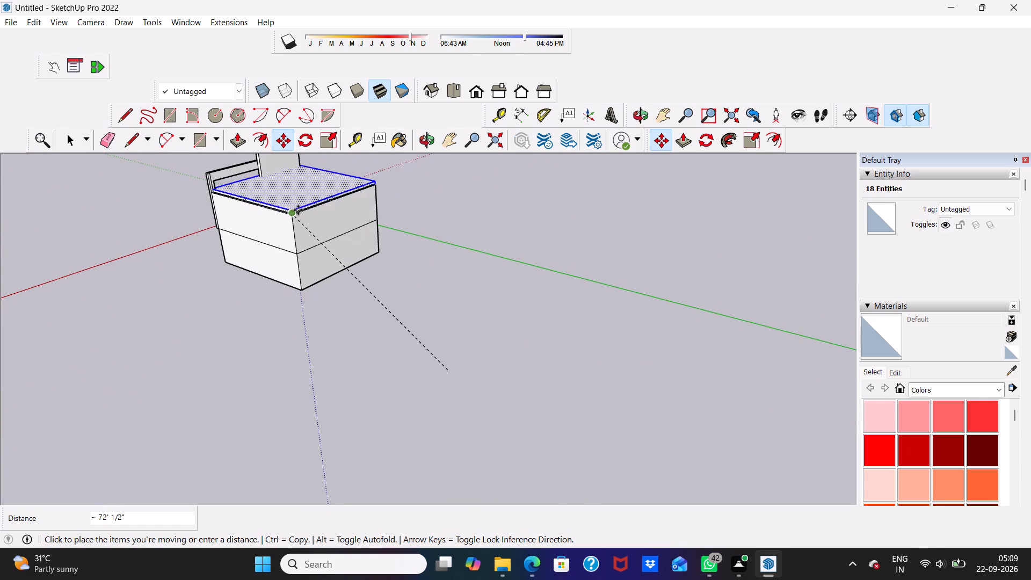
pyautogui.scroll(10, 298, 211)
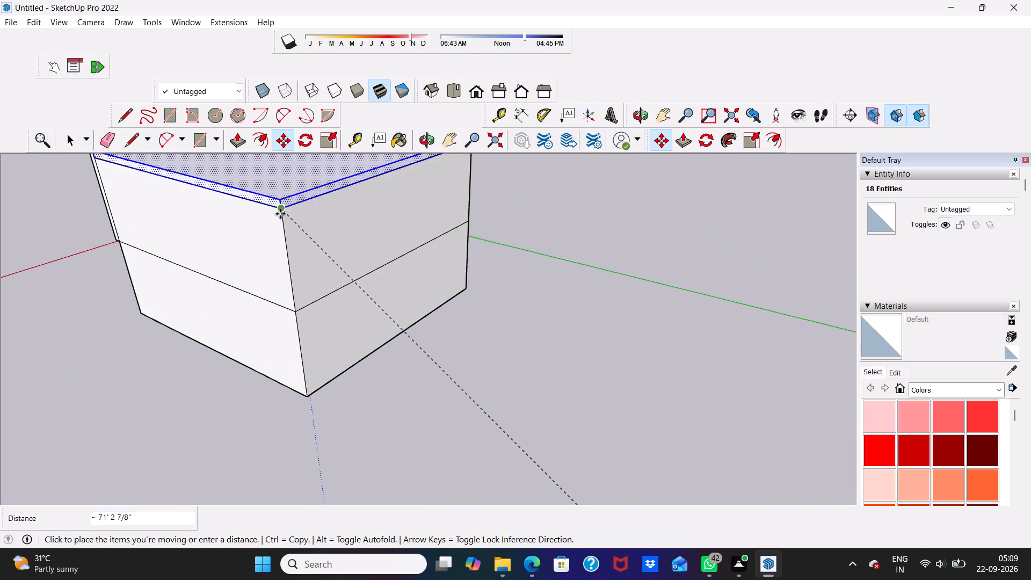
pyautogui.click(280, 215)
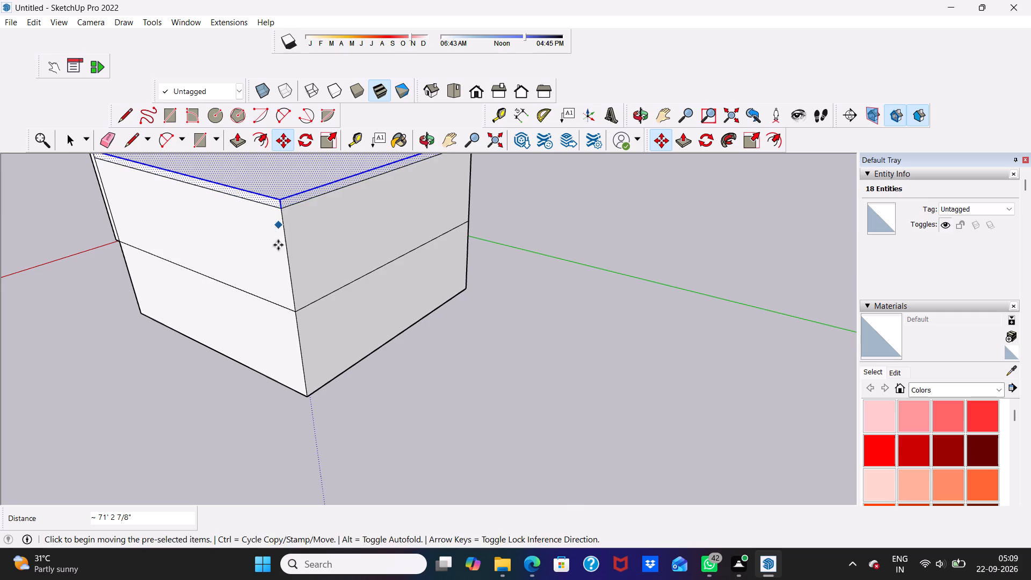
# Examine the placed roof slab from the back, side and front of the house, including where it meets the facade.
pyautogui.scroll(-1, 303, 268)
pyautogui.moveTo(304, 267); pyautogui.dragTo(32, 343, button='middle')
pyautogui.scroll(1, 26, 345)
pyautogui.scroll(-5, 83, 383)
pyautogui.moveTo(325, 321); pyautogui.dragTo(2, 381, button='middle')
pyautogui.scroll(4, 587, 307)
pyautogui.moveTo(581, 288); pyautogui.dragTo(555, 230, button='middle')
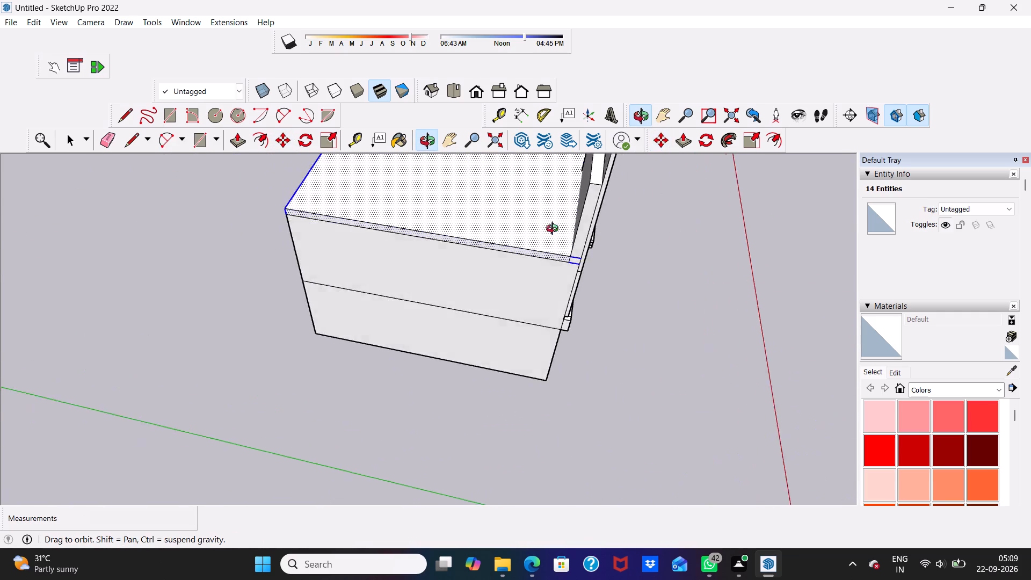
pyautogui.moveTo(555, 230); pyautogui.dragTo(357, 266, button='middle')
pyautogui.scroll(-8, 339, 265)
pyautogui.moveTo(363, 313); pyautogui.dragTo(277, 208, button='middle')
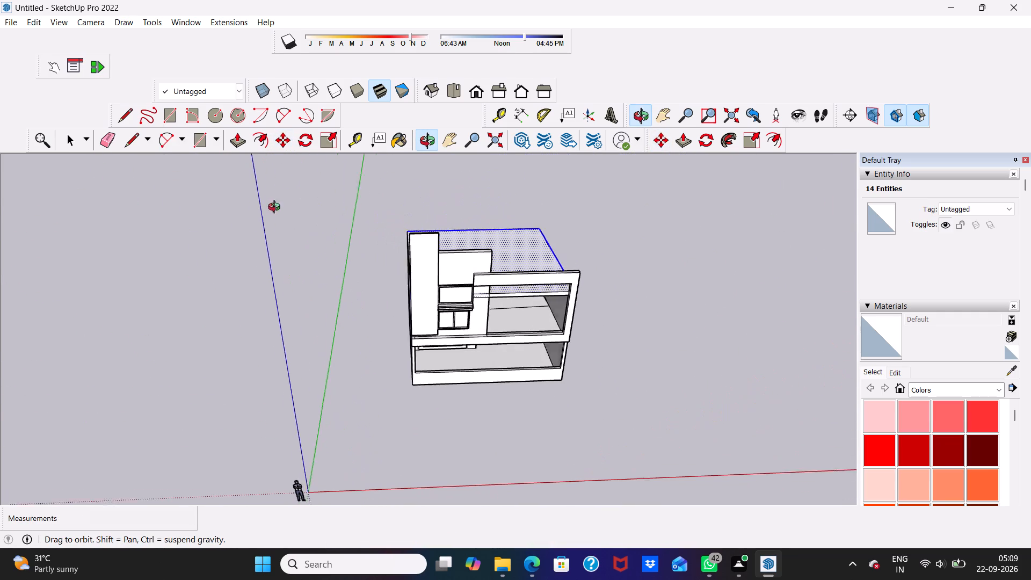
pyautogui.moveTo(277, 208); pyautogui.dragTo(274, 208, button='middle')
pyautogui.press('space')
pyautogui.click(345, 289)
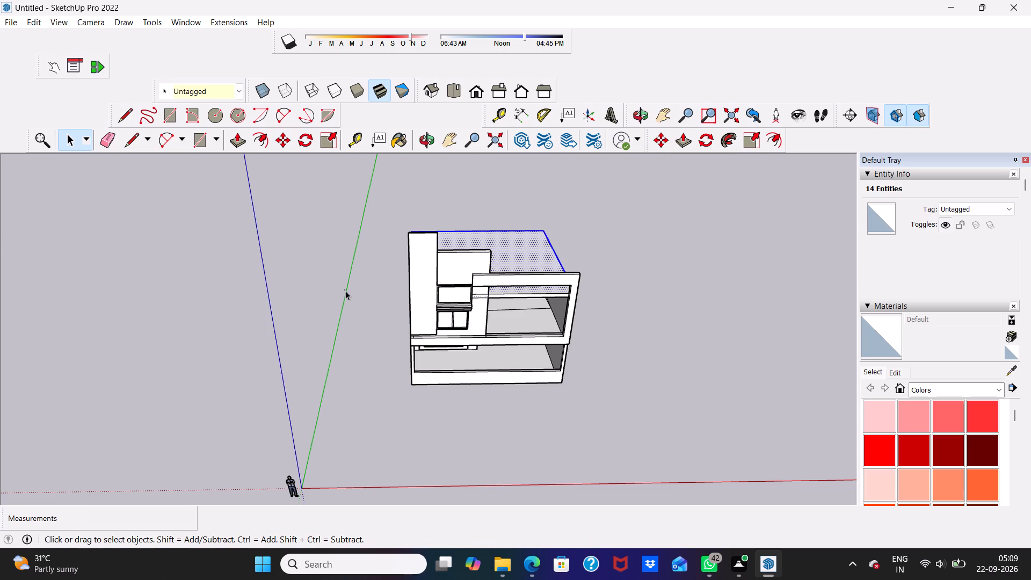
pyautogui.scroll(-3, 346, 295)
pyautogui.moveTo(415, 353); pyautogui.dragTo(337, 255, button='middle')
pyautogui.scroll(2, 329, 253)
pyautogui.scroll(4, 501, 301)
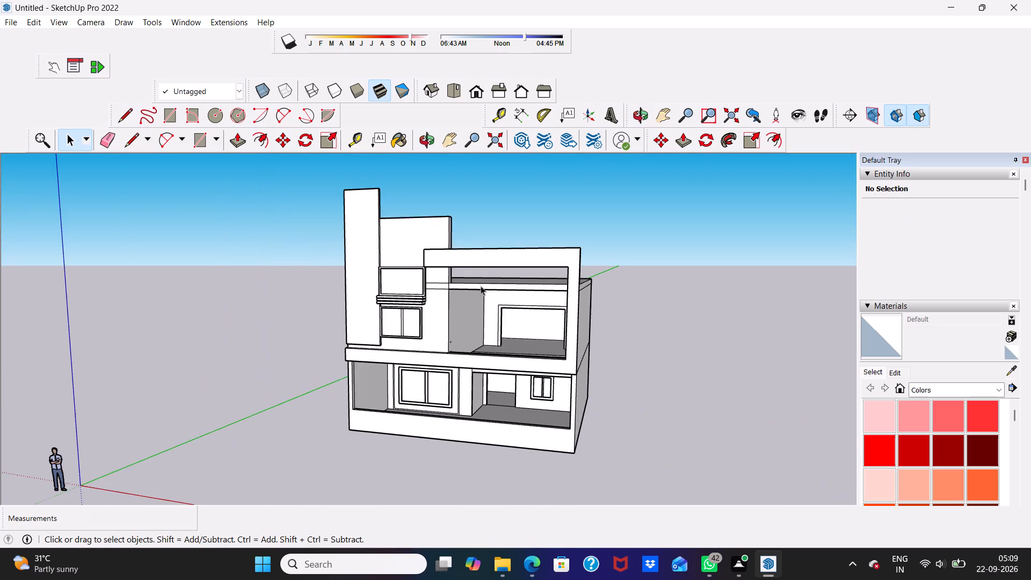
pyautogui.moveTo(480, 285); pyautogui.dragTo(615, 280, button='middle')
pyautogui.scroll(5, 515, 283)
pyautogui.scroll(8, 469, 270)
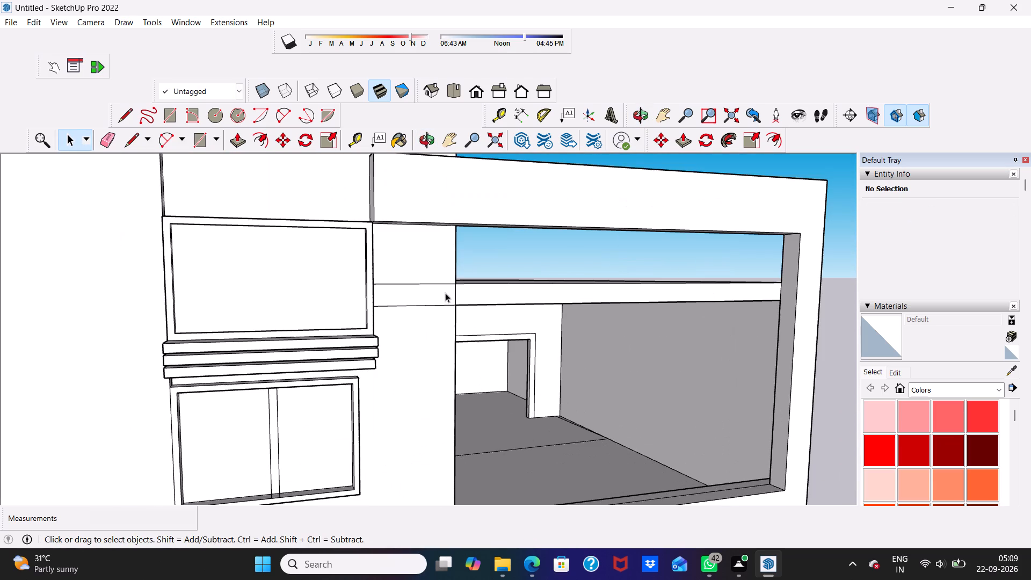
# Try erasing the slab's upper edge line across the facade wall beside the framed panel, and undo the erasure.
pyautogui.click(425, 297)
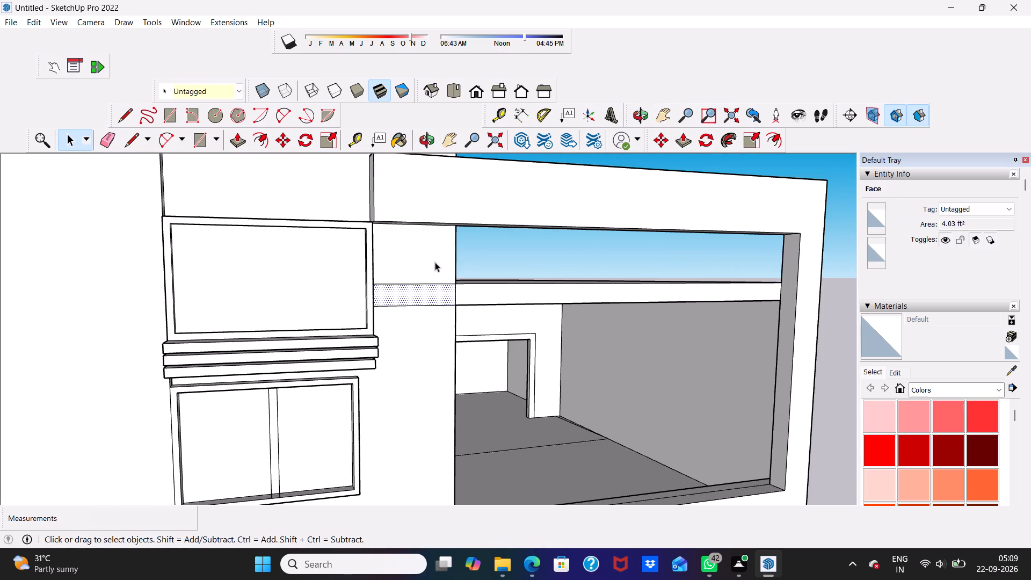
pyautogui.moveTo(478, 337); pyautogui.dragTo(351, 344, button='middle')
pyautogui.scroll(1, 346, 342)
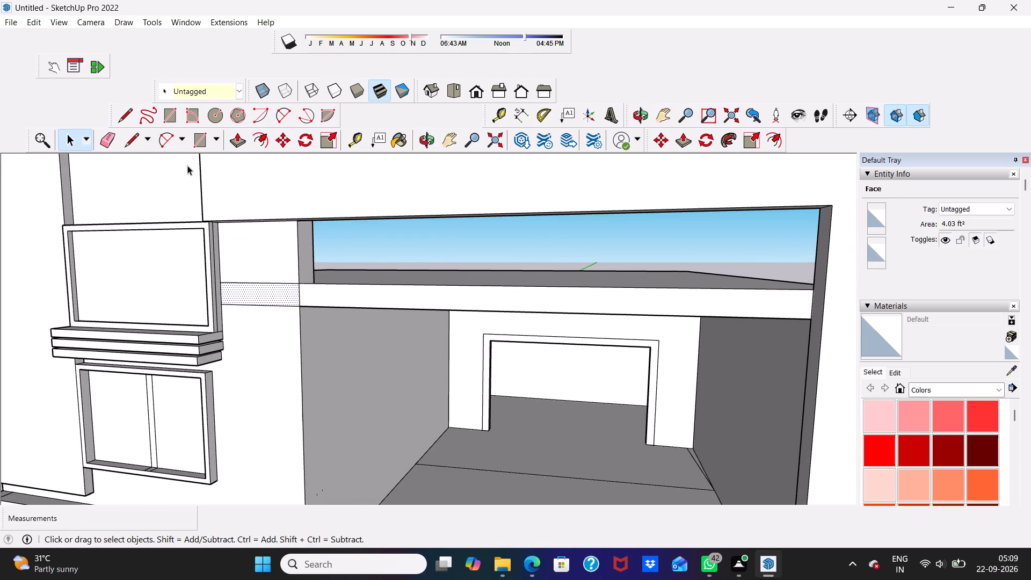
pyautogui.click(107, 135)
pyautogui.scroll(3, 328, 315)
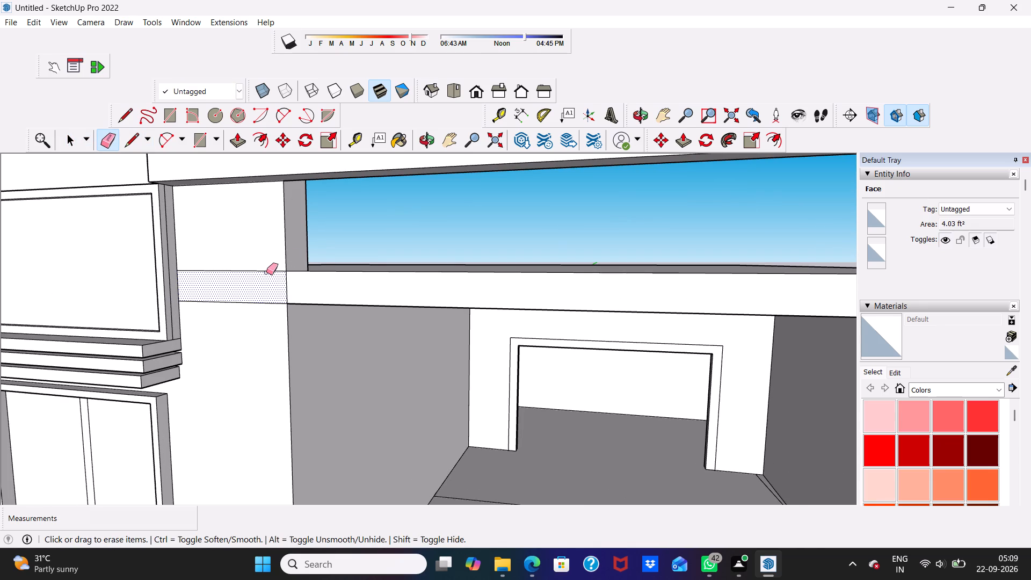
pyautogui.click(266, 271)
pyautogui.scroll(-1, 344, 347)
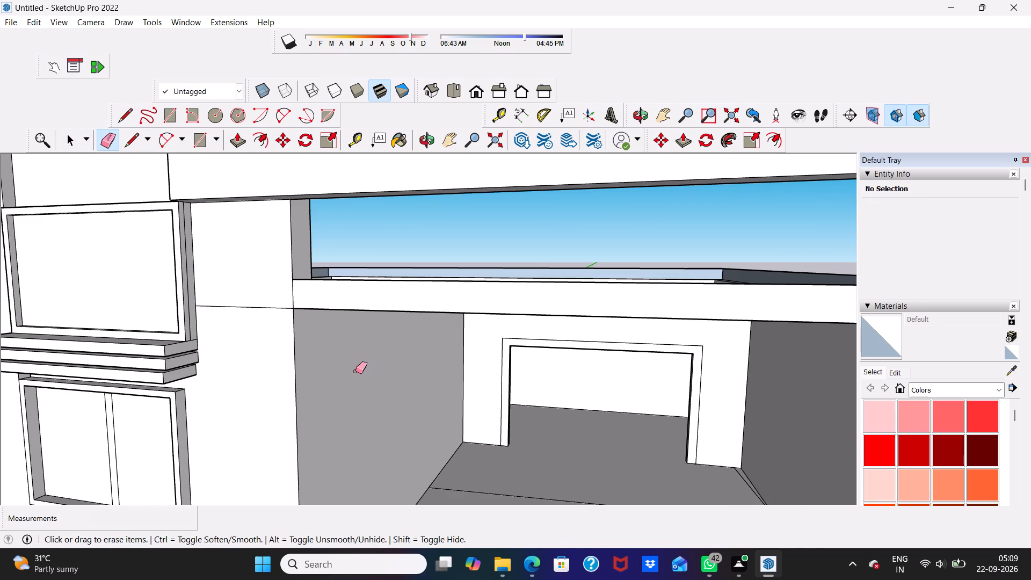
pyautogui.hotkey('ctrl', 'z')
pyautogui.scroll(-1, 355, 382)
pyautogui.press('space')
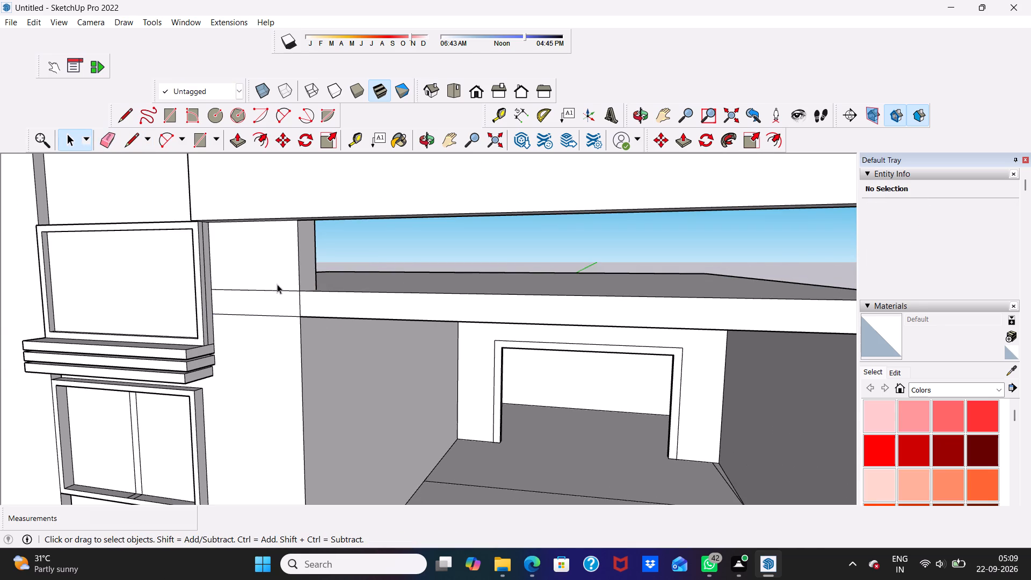
# Examine the wall face above the slab line beside the framed panel and the upper-floor opening from several angles.
pyautogui.click(275, 287)
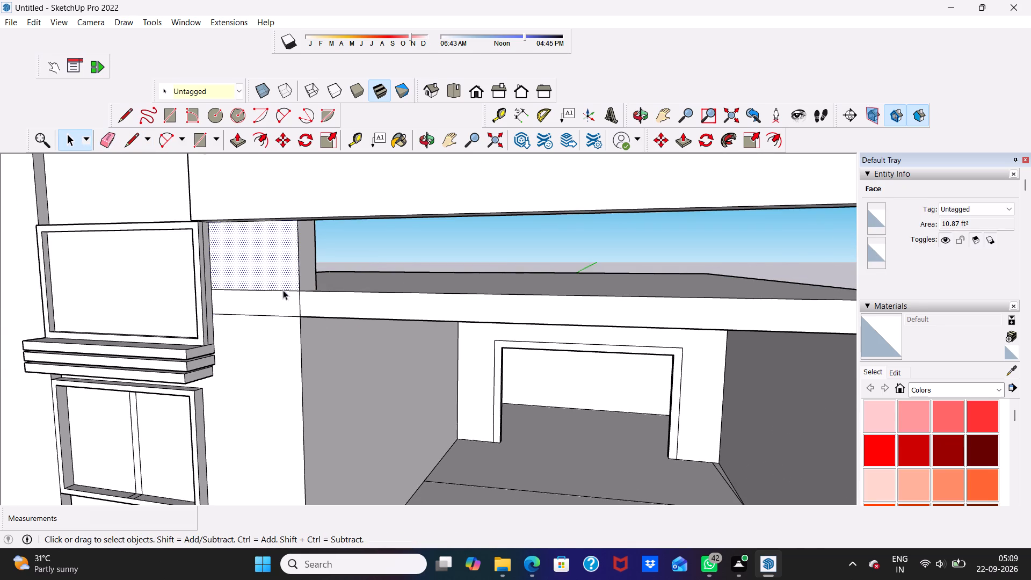
pyautogui.scroll(-1, 284, 292)
pyautogui.moveTo(293, 306); pyautogui.dragTo(304, 294, button='middle')
pyautogui.moveTo(311, 283); pyautogui.dragTo(455, 226, button='middle')
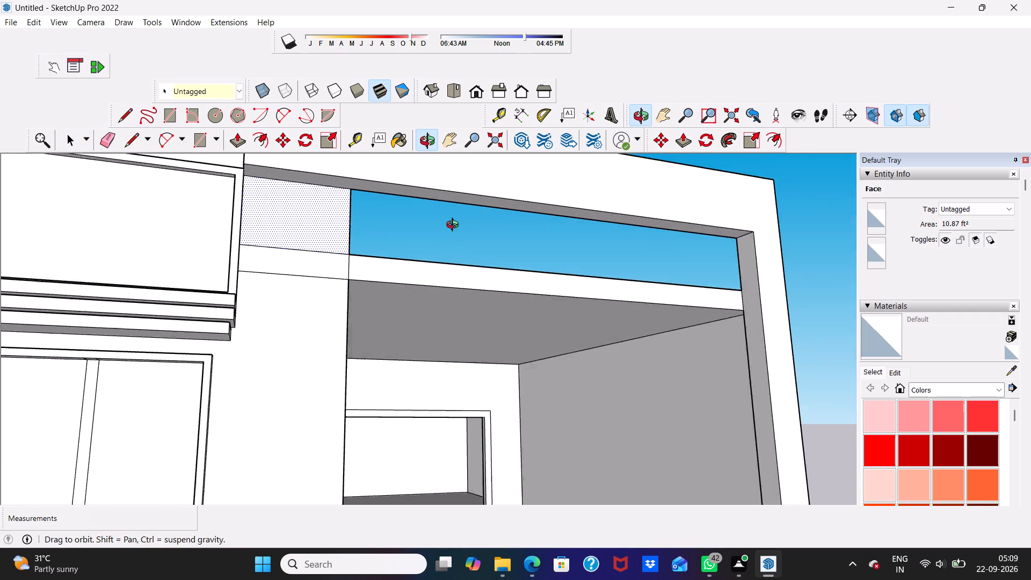
pyautogui.moveTo(455, 226); pyautogui.dragTo(461, 236, button='middle')
pyautogui.scroll(4, 320, 273)
pyautogui.moveTo(320, 247); pyautogui.dragTo(212, 245, button='middle')
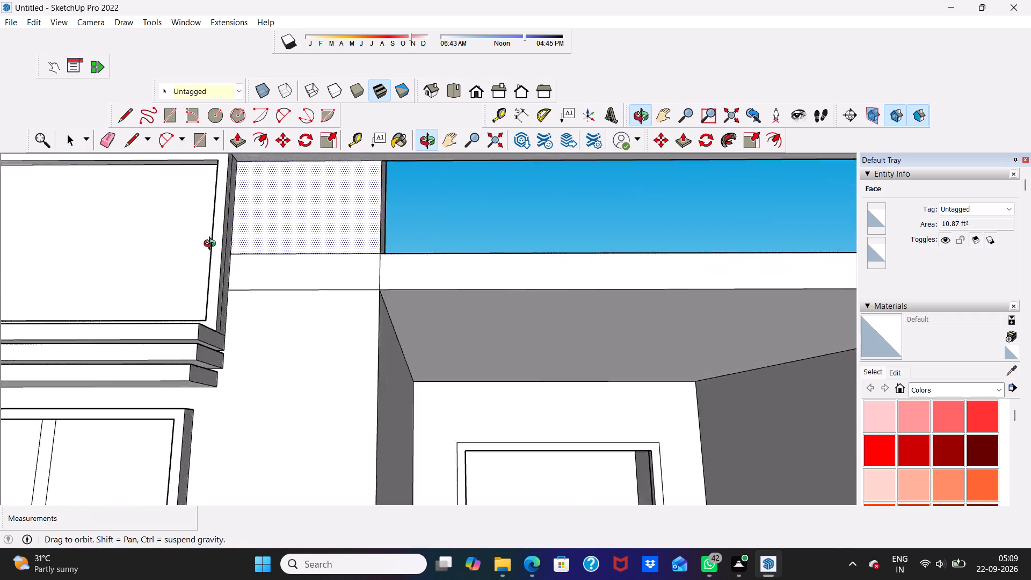
pyautogui.moveTo(212, 245); pyautogui.dragTo(206, 257, button='middle')
pyautogui.scroll(2, 289, 237)
pyautogui.scroll(-8, 291, 240)
pyautogui.moveTo(320, 242); pyautogui.dragTo(294, 404, button='middle')
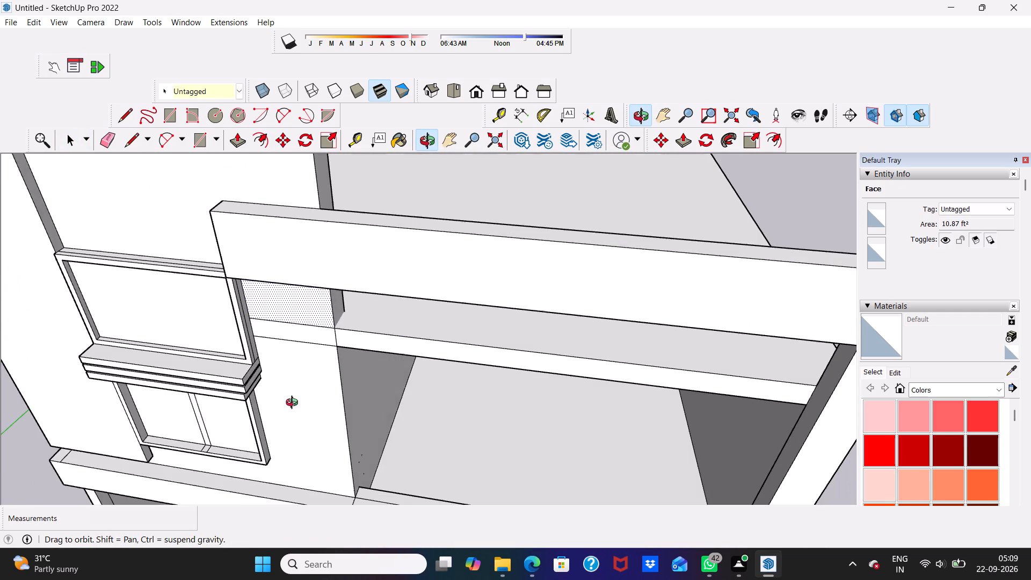
pyautogui.moveTo(294, 404); pyautogui.dragTo(294, 404, button='middle')
pyautogui.moveTo(288, 369); pyautogui.dragTo(185, 331, button='middle')
pyautogui.scroll(2, 321, 336)
pyautogui.scroll(-4, 369, 318)
pyautogui.moveTo(486, 329); pyautogui.dragTo(623, 256, button='middle')
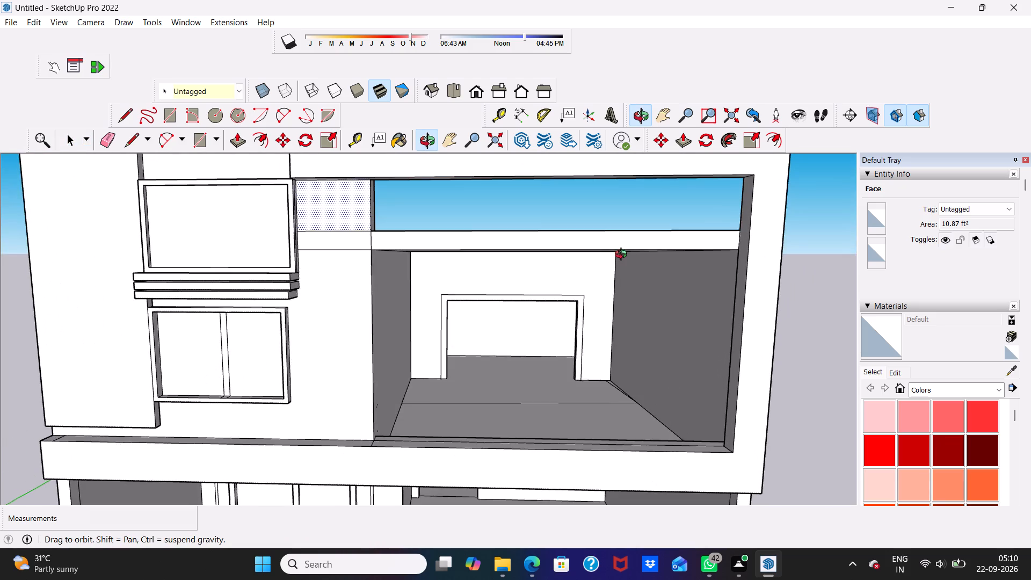
pyautogui.moveTo(623, 256); pyautogui.dragTo(624, 262, button='middle')
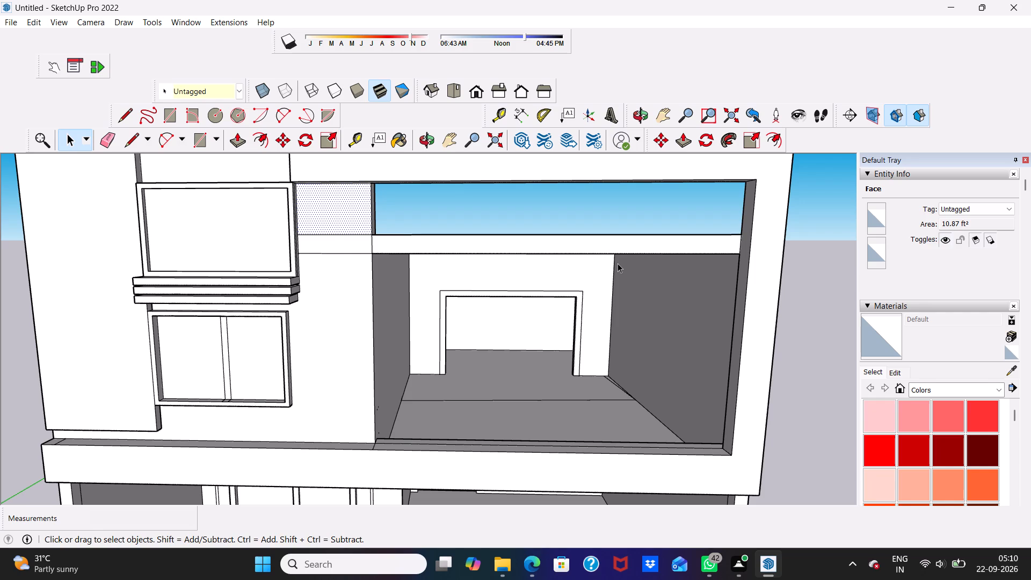
pyautogui.scroll(-1, 618, 264)
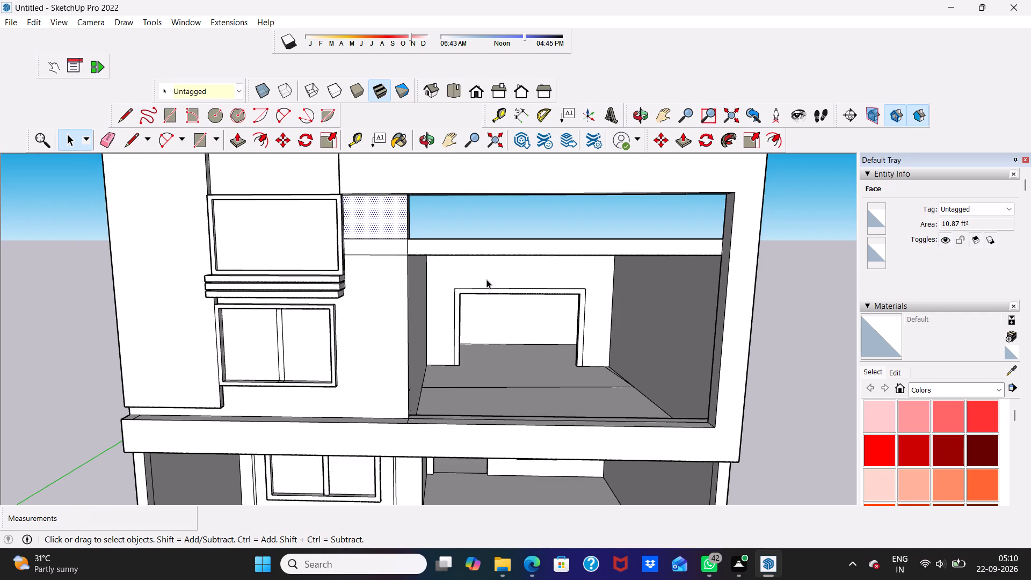
pyautogui.scroll(-4, 490, 284)
pyautogui.moveTo(558, 286); pyautogui.dragTo(526, 275, button='middle')
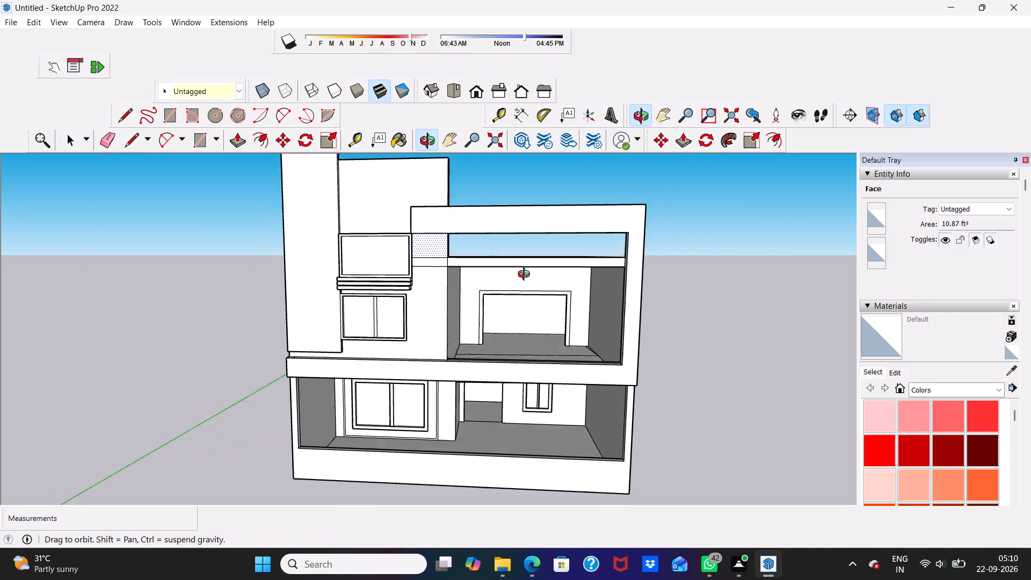
pyautogui.moveTo(526, 275); pyautogui.dragTo(411, 307, button='middle')
pyautogui.scroll(2, 419, 301)
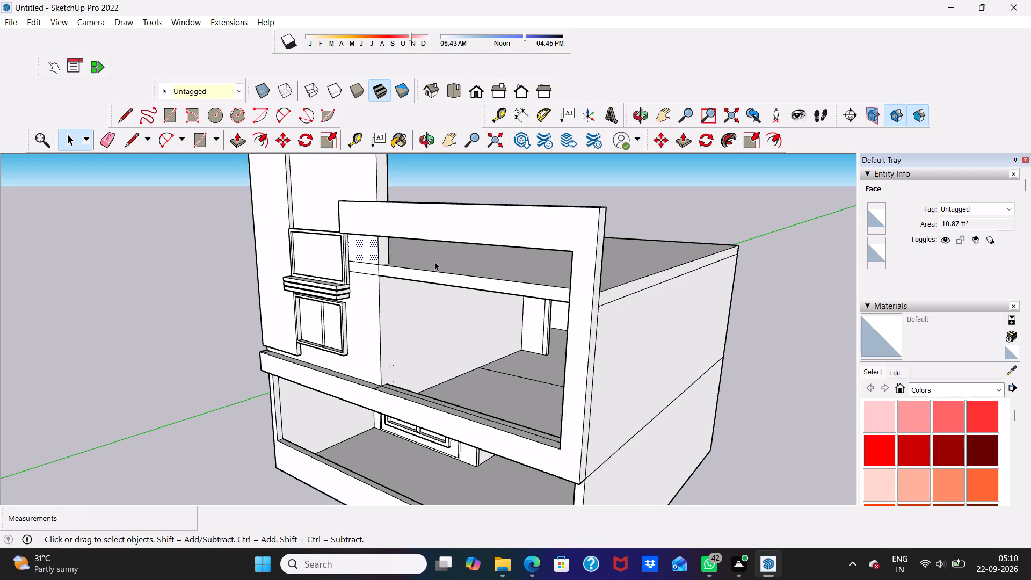
# Draw a line about 1' 4 1/8" across the upper wall's end face, level with the underside of the front frame's top beam.
pyautogui.click(434, 262)
pyautogui.scroll(-3, 438, 269)
pyautogui.moveTo(439, 271); pyautogui.dragTo(190, 316, button='middle')
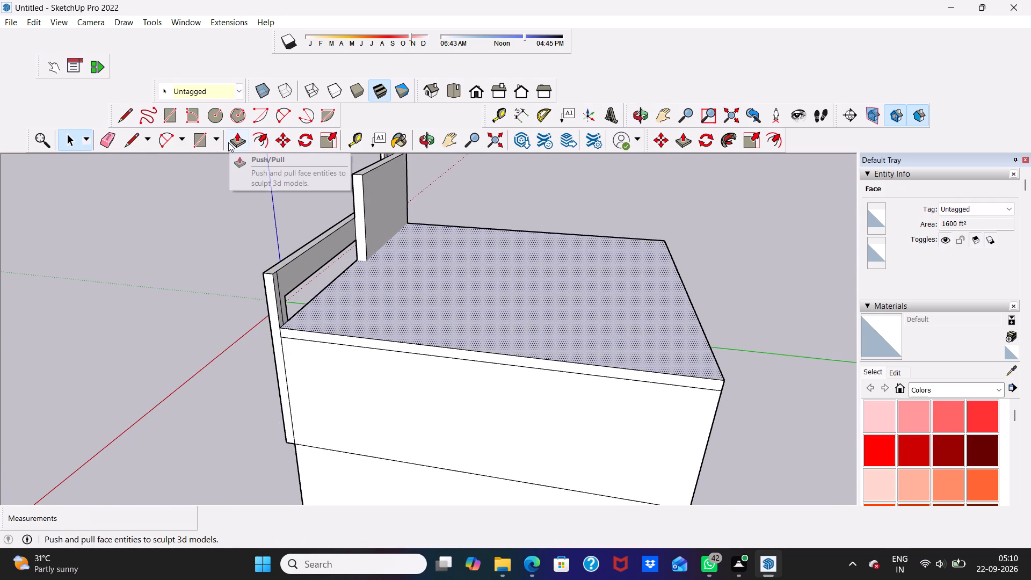
pyautogui.scroll(-1, 282, 342)
pyautogui.moveTo(290, 305); pyautogui.dragTo(456, 309, button='middle')
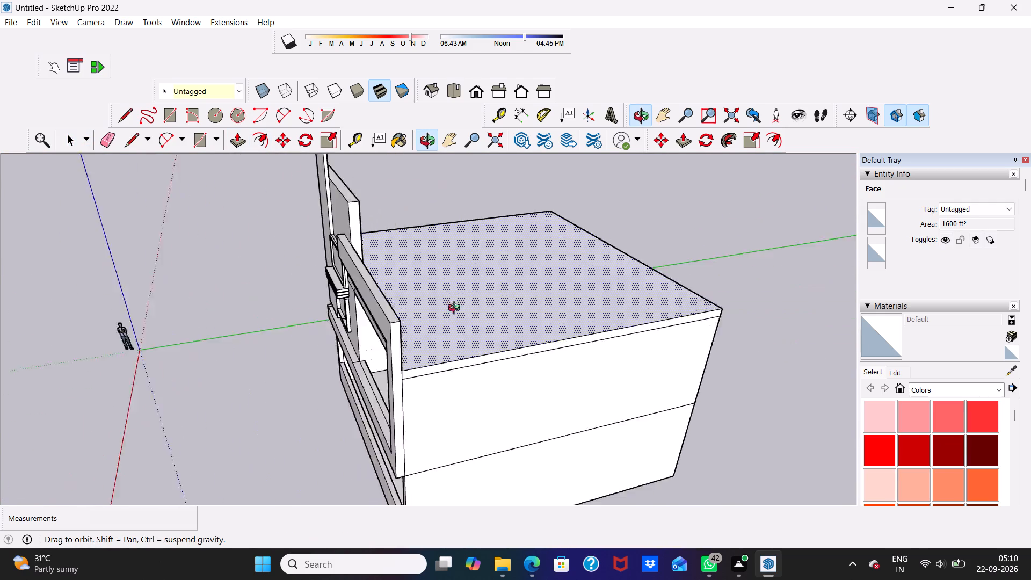
pyautogui.moveTo(456, 309); pyautogui.dragTo(585, 249, button='middle')
pyautogui.scroll(3, 582, 248)
pyautogui.scroll(4, 333, 264)
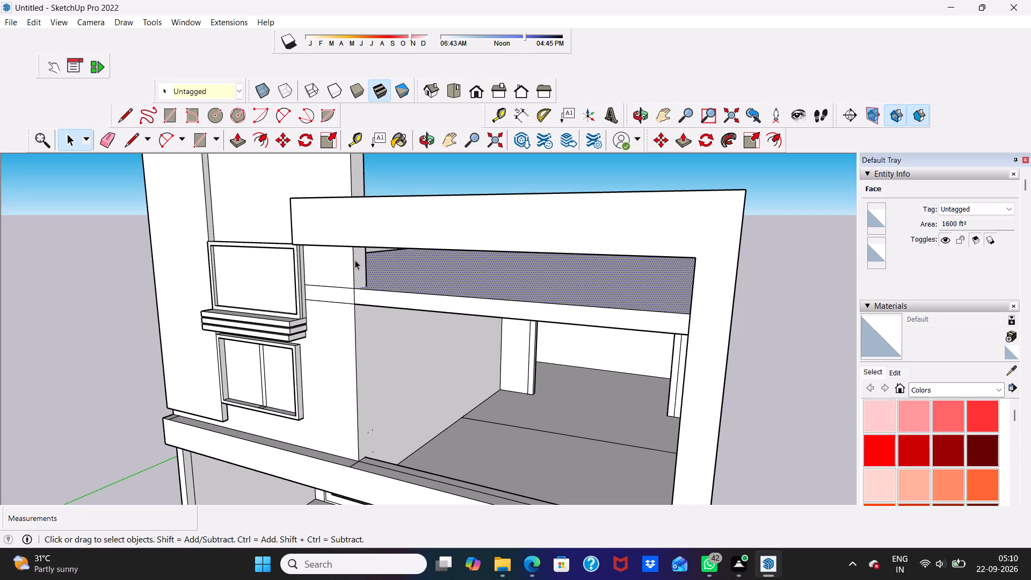
pyautogui.click(355, 260)
pyautogui.click(365, 262)
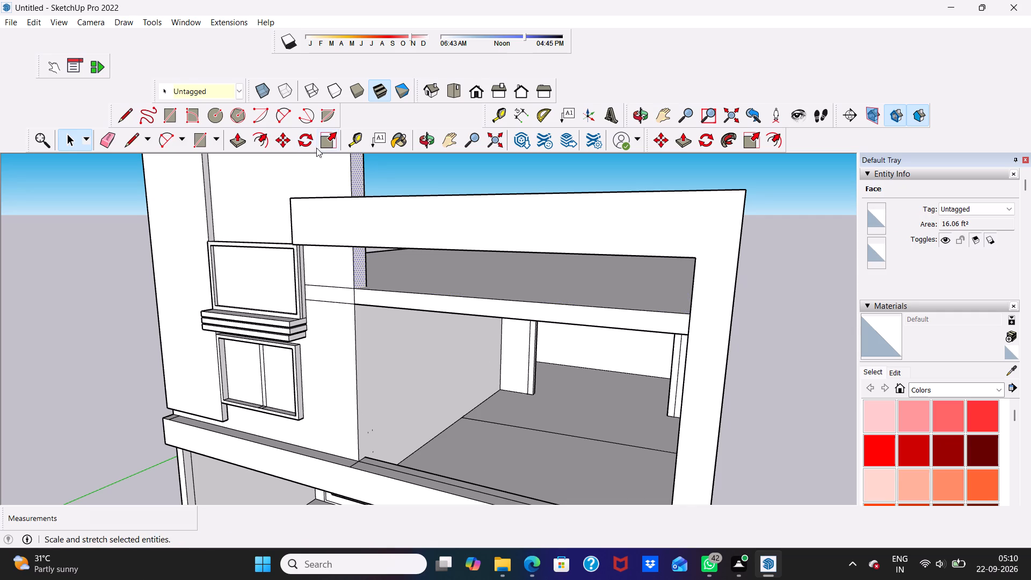
pyautogui.scroll(-1, 369, 242)
pyautogui.moveTo(376, 245); pyautogui.dragTo(192, 253, button='middle')
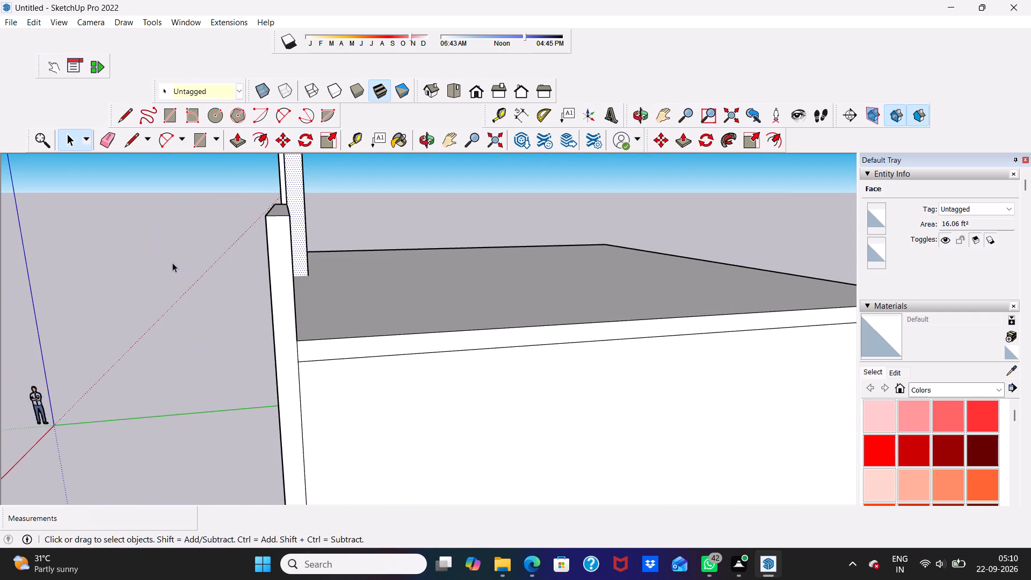
pyautogui.scroll(6, 326, 225)
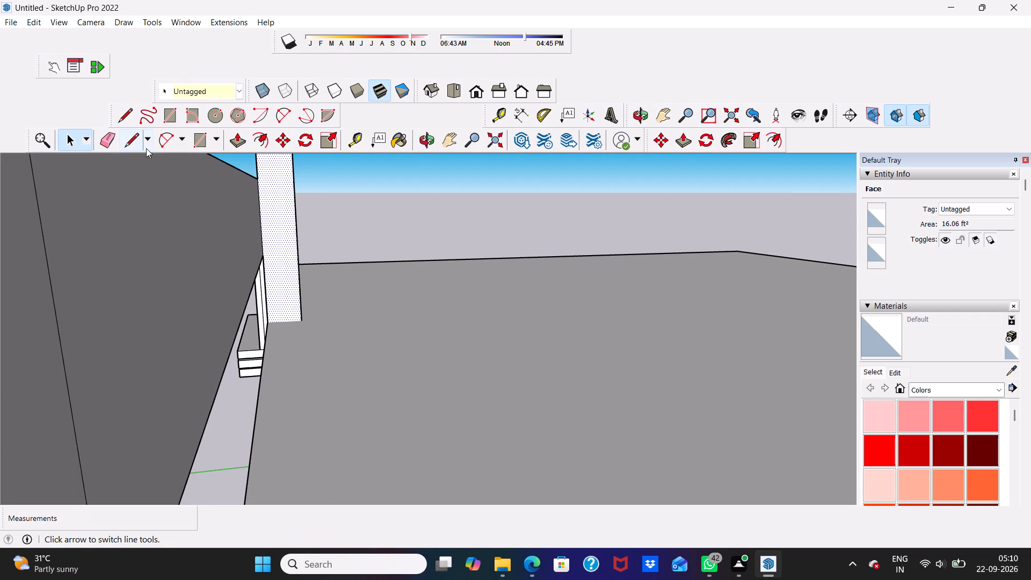
pyautogui.click(138, 139)
pyautogui.scroll(3, 265, 294)
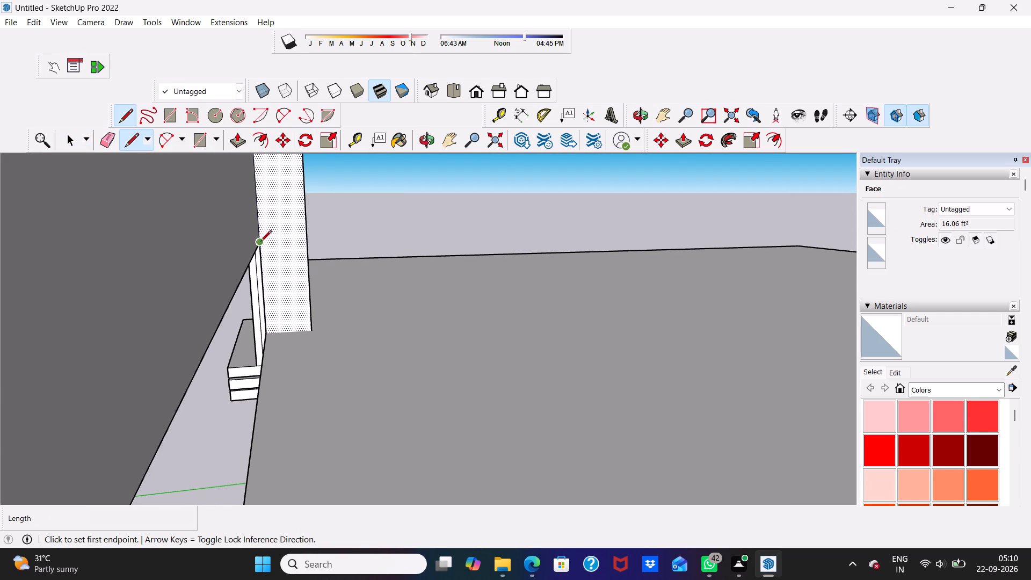
pyautogui.click(260, 242)
pyautogui.click(307, 237)
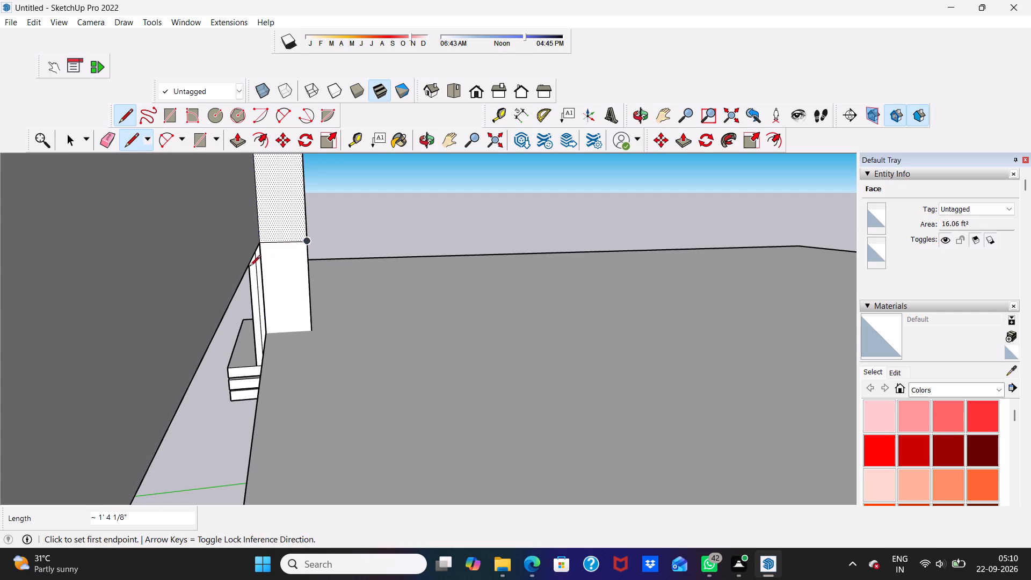
pyautogui.click(258, 280)
pyautogui.press('space')
# Push/Pull the wall end face below the new line 21' 1 3/16" across the gap above the roof slab to the frame's side post.
pyautogui.click(294, 282)
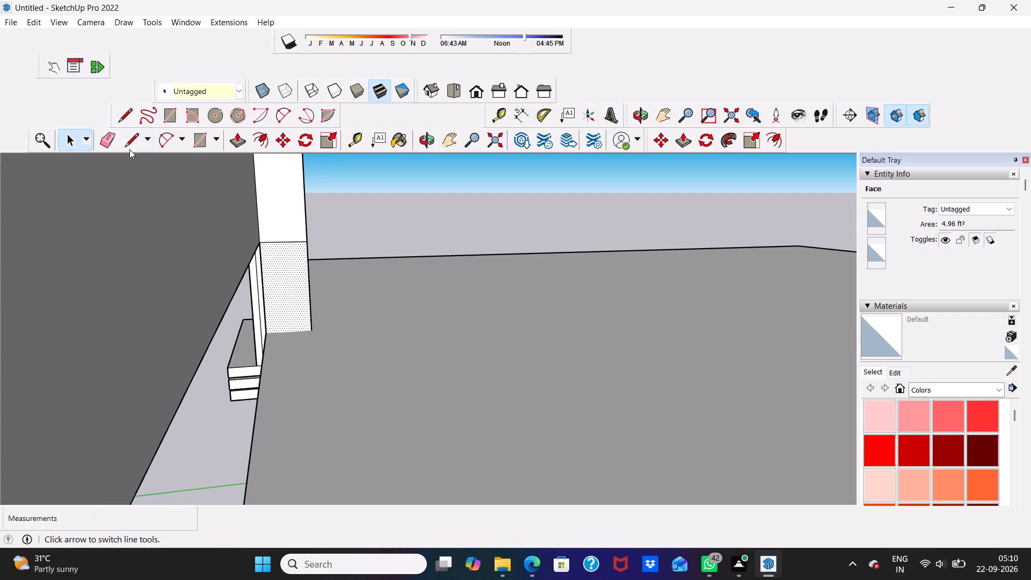
pyautogui.click(237, 137)
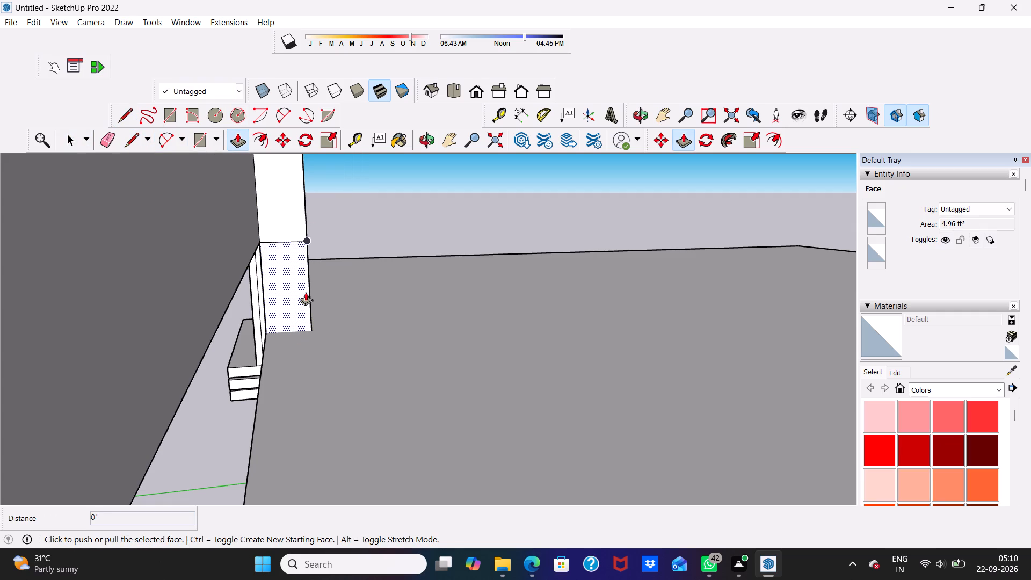
pyautogui.click(294, 269)
pyautogui.scroll(-2, 284, 328)
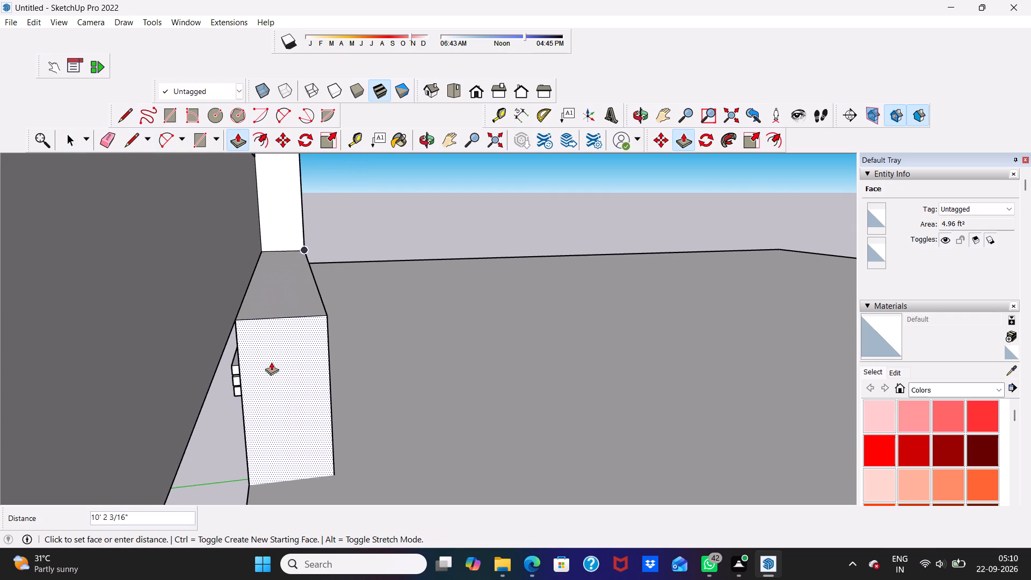
pyautogui.scroll(-14, 271, 362)
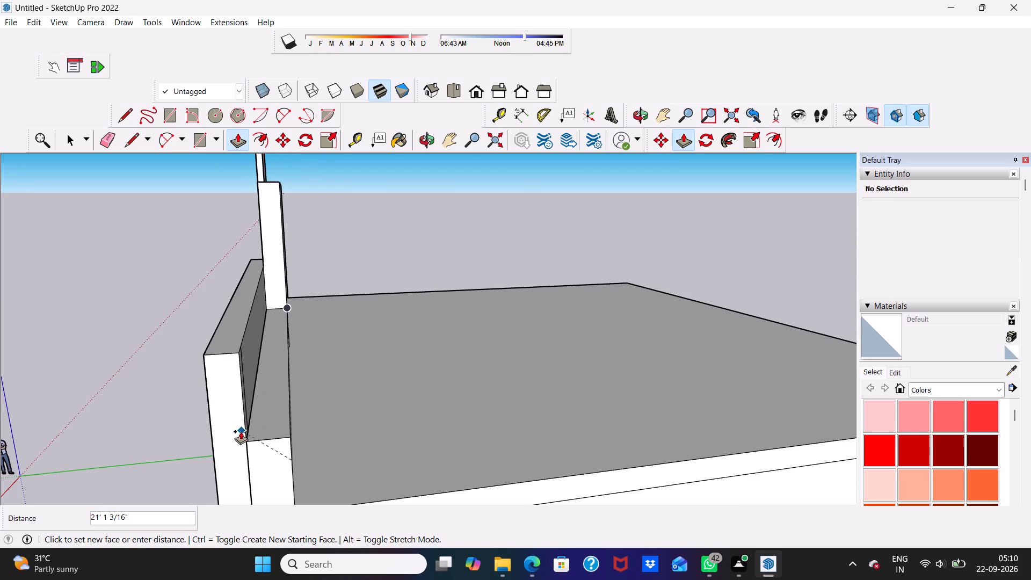
pyautogui.click(237, 442)
# Examine the extended wall strip above the roof slab from the front, side and rear, including its fit behind the facade frame.
pyautogui.scroll(-1, 237, 443)
pyautogui.moveTo(237, 443); pyautogui.dragTo(569, 336, button='middle')
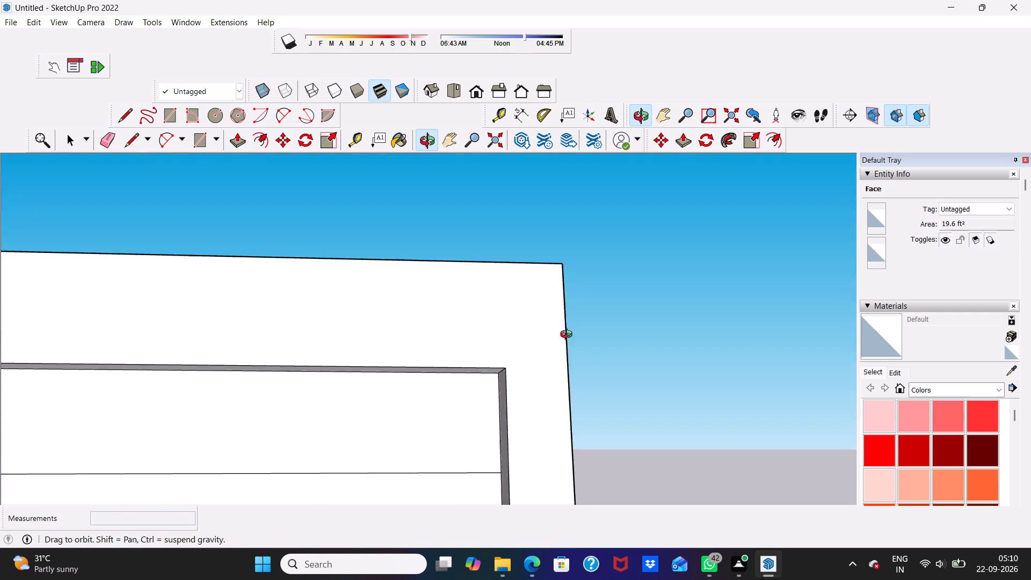
pyautogui.moveTo(569, 336); pyautogui.dragTo(580, 331, button='middle')
pyautogui.scroll(-5, 446, 313)
pyautogui.moveTo(471, 364); pyautogui.dragTo(365, 411, button='middle')
pyautogui.scroll(4, 316, 384)
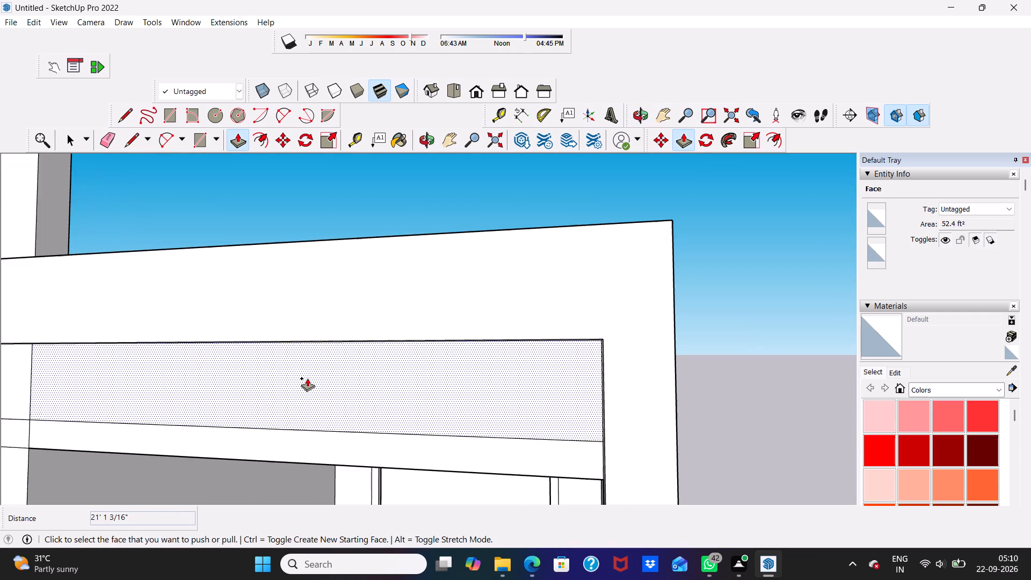
pyautogui.scroll(-5, 307, 378)
pyautogui.moveTo(317, 377); pyautogui.dragTo(539, 358, button='middle')
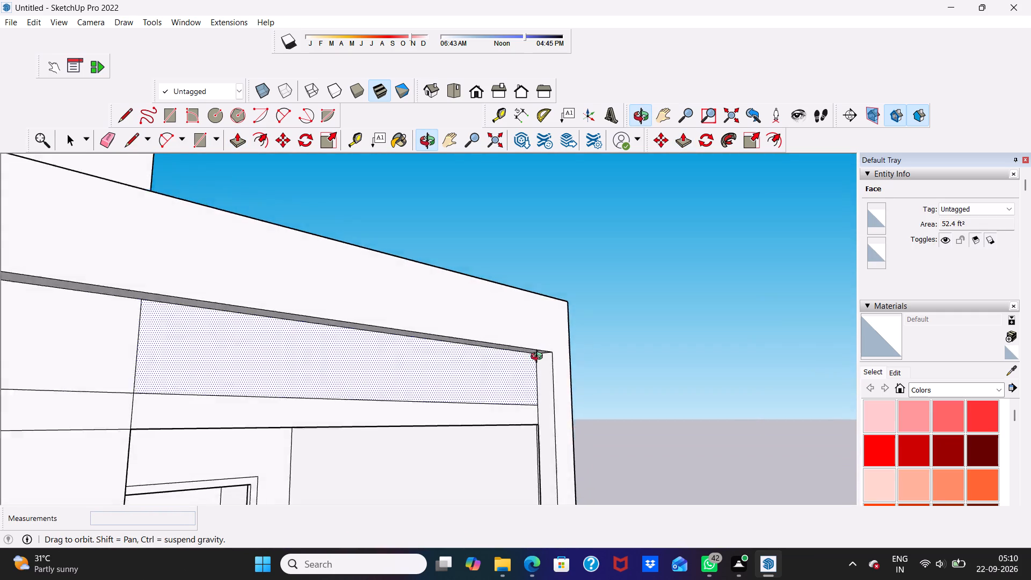
pyautogui.moveTo(539, 358); pyautogui.dragTo(268, 434, button='middle')
pyautogui.scroll(-4, 259, 415)
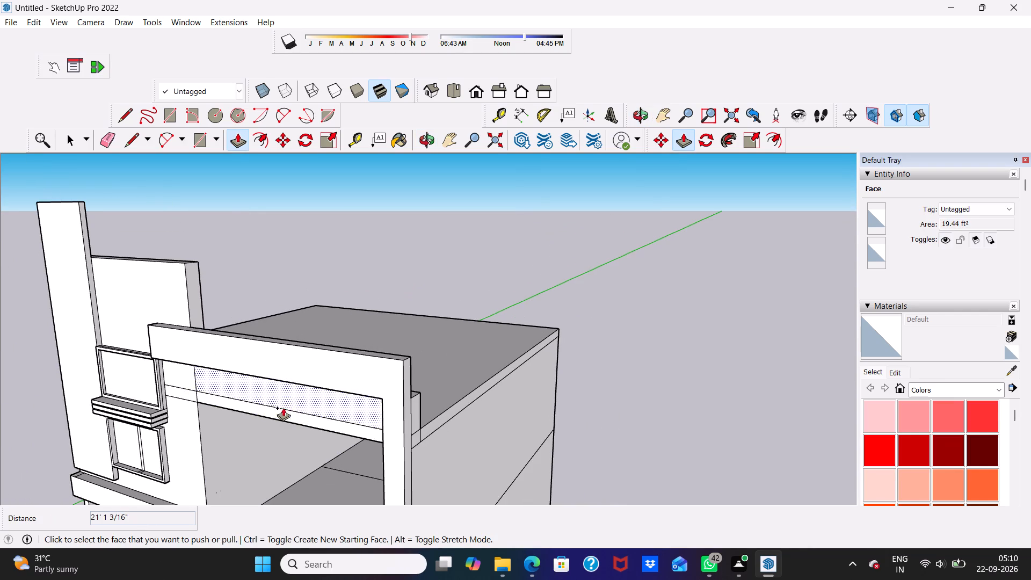
pyautogui.moveTo(291, 404); pyautogui.dragTo(93, 423, button='middle')
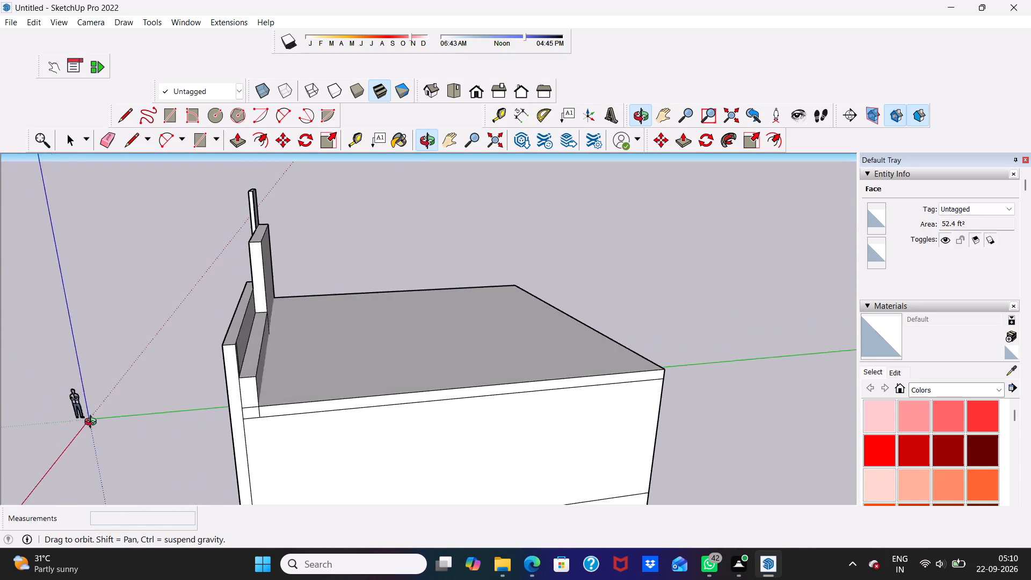
pyautogui.moveTo(93, 423); pyautogui.dragTo(79, 422, button='middle')
pyautogui.scroll(4, 300, 354)
pyautogui.scroll(4, 239, 352)
pyautogui.moveTo(200, 355); pyautogui.dragTo(432, 322, button='middle')
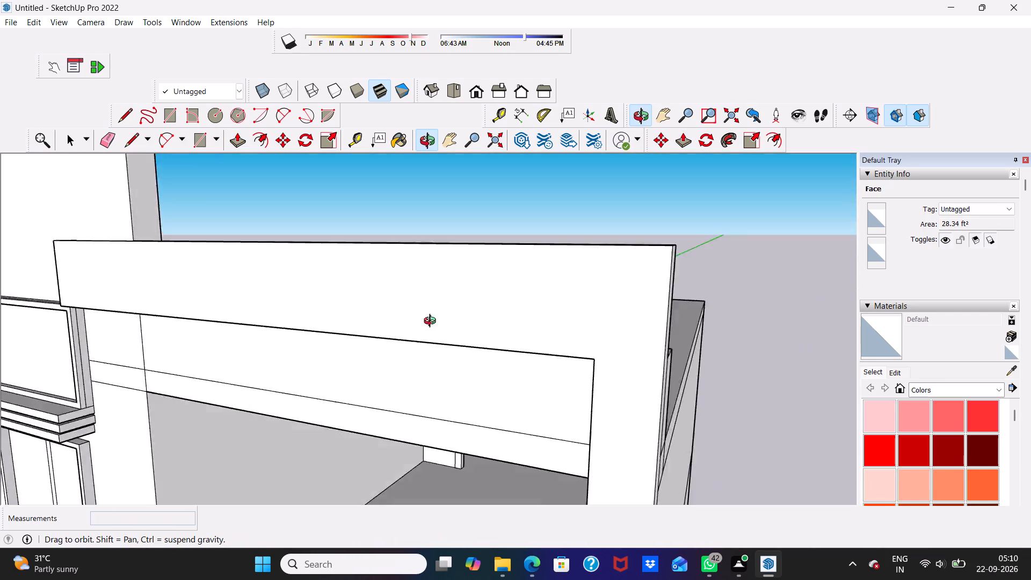
pyautogui.moveTo(432, 322); pyautogui.dragTo(580, 310, button='middle')
pyautogui.scroll(-2, 609, 331)
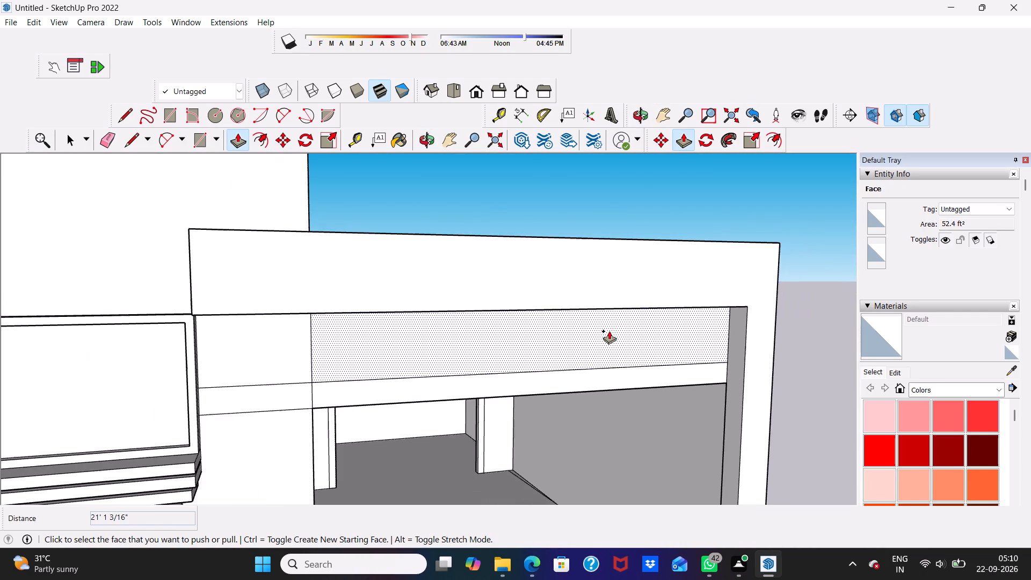
pyautogui.scroll(-1, 609, 331)
pyautogui.moveTo(609, 330); pyautogui.dragTo(500, 333, button='middle')
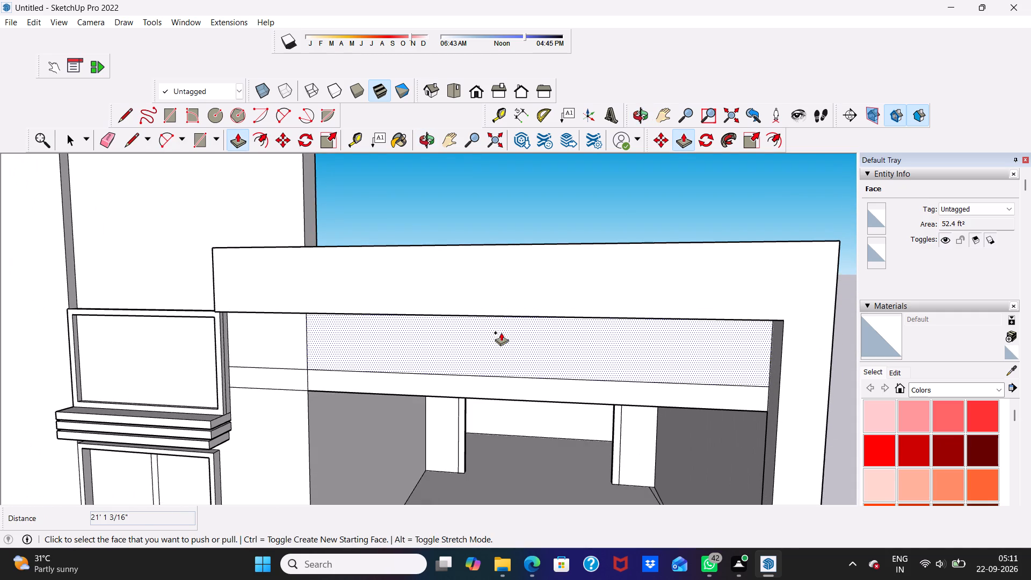
pyautogui.scroll(-1, 504, 332)
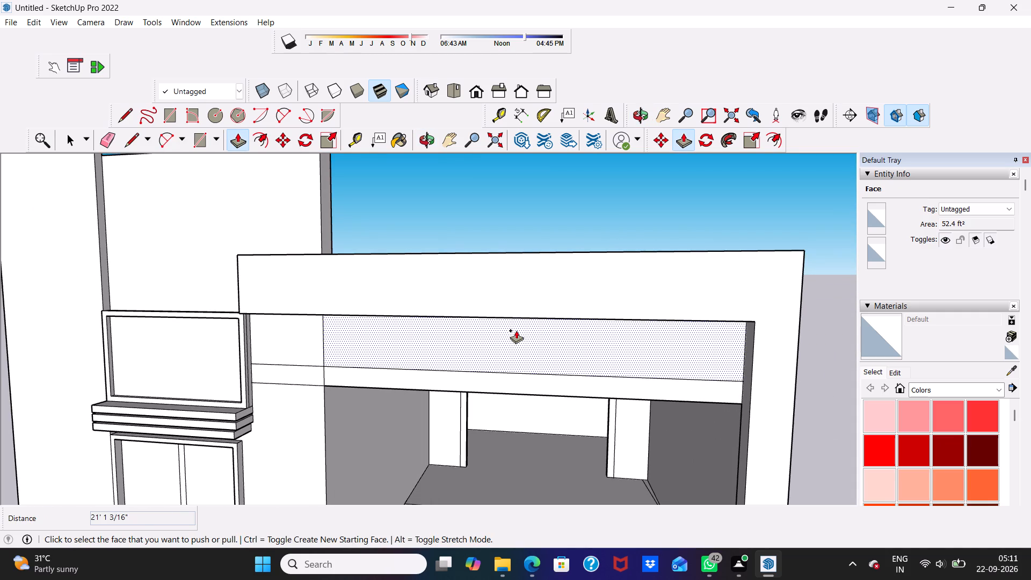
pyautogui.scroll(-4, 521, 342)
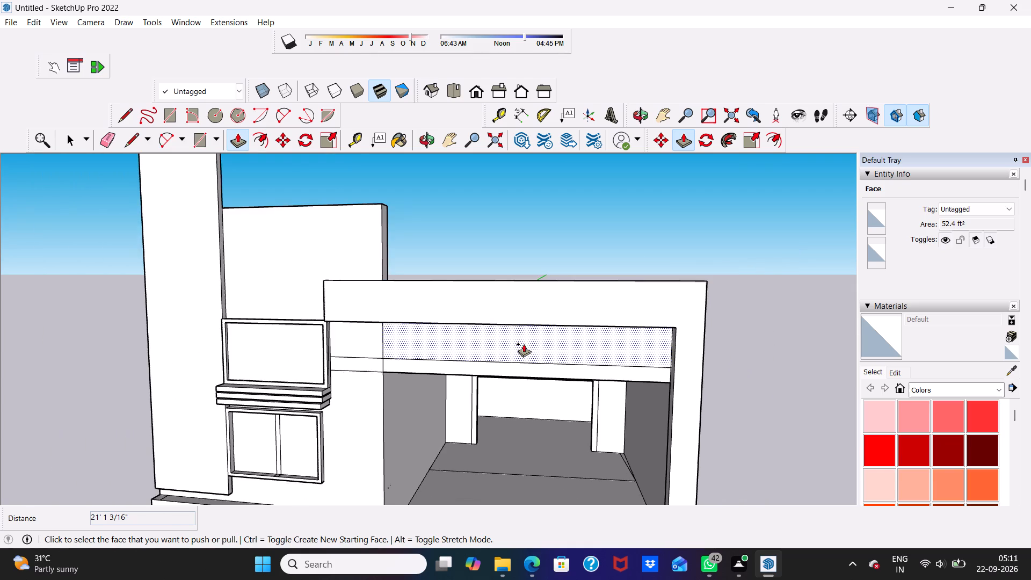
pyautogui.moveTo(524, 344); pyautogui.dragTo(206, 408, button='middle')
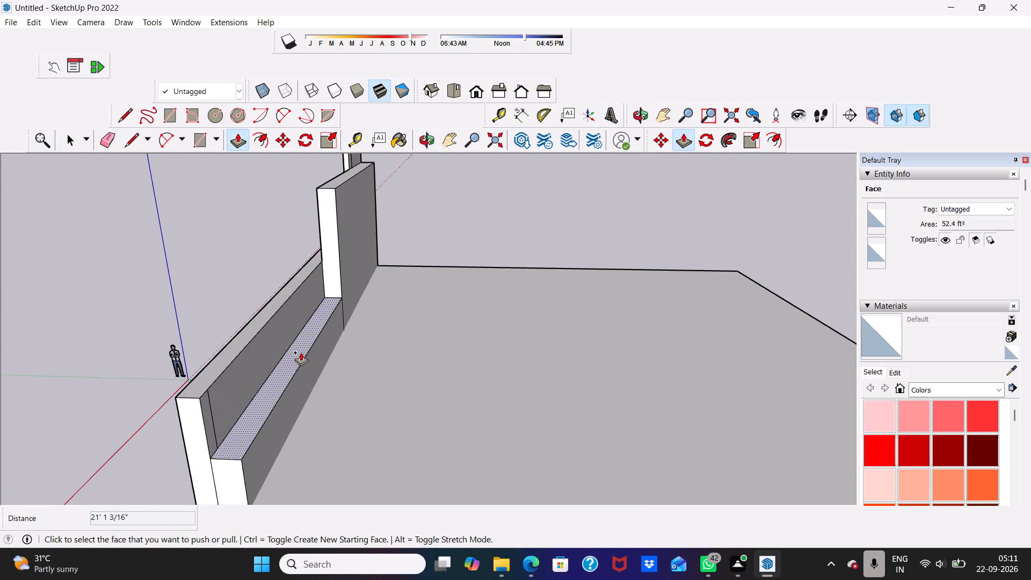
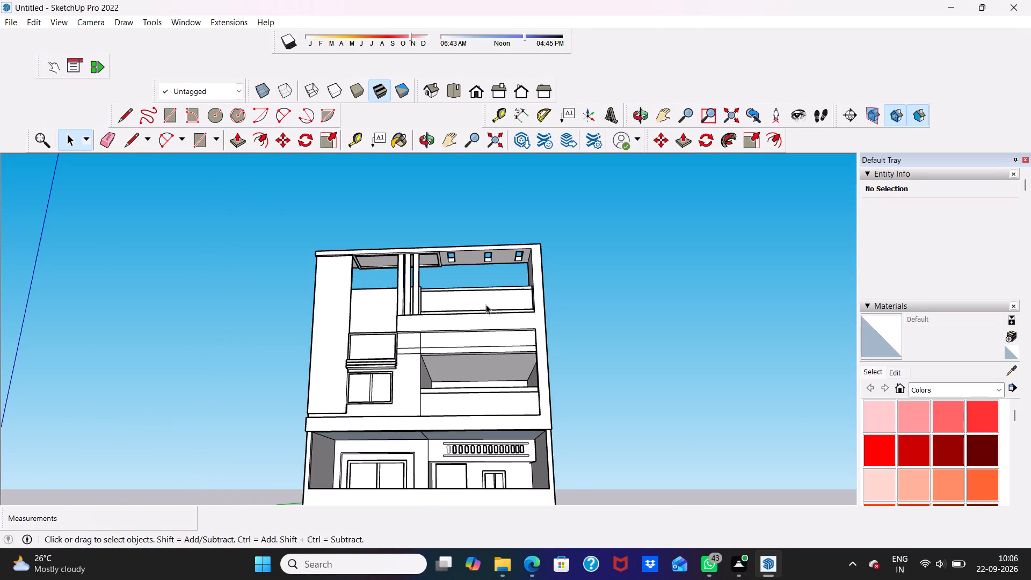
# Examine the building's front elevation, including its balconies, windows and ground-floor porch.
pyautogui.moveTo(484, 300); pyautogui.dragTo(471, 394, button='middle')
pyautogui.scroll(-6, 452, 292)
pyautogui.moveTo(470, 314); pyautogui.dragTo(441, 312, button='middle')
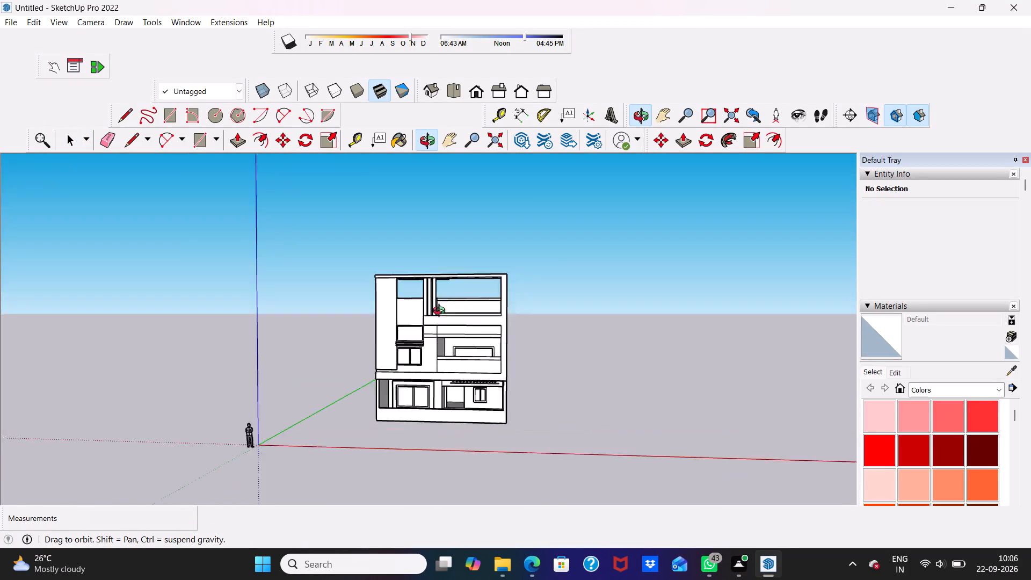
pyautogui.moveTo(441, 312); pyautogui.dragTo(440, 314, button='middle')
pyautogui.scroll(7, 440, 314)
pyautogui.moveTo(401, 379); pyautogui.dragTo(442, 383, button='middle')
pyautogui.scroll(6, 442, 383)
pyautogui.scroll(-4, 429, 343)
pyautogui.scroll(1, 424, 293)
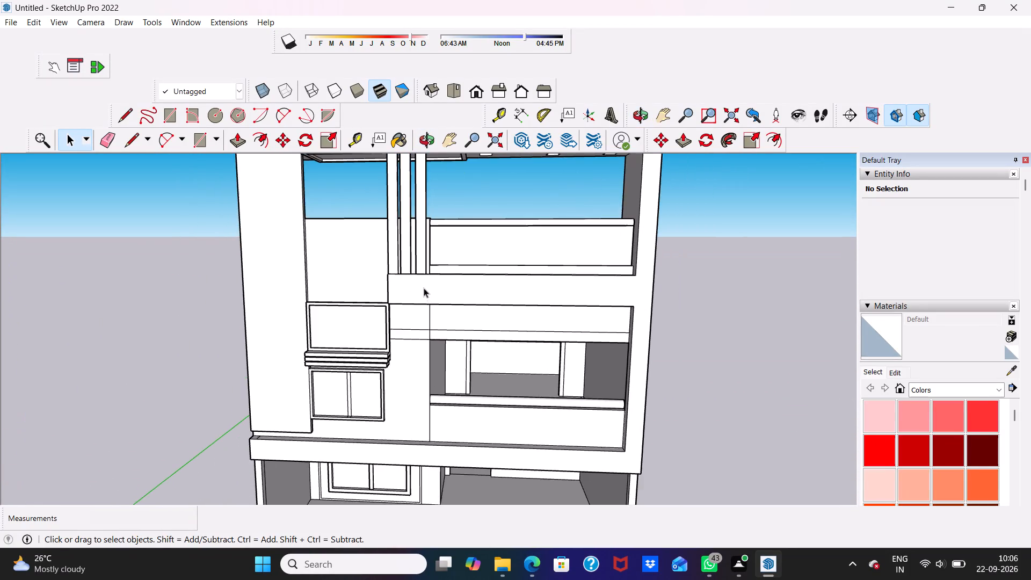
pyautogui.moveTo(417, 287); pyautogui.dragTo(425, 313, button='middle')
pyautogui.scroll(-5, 422, 292)
pyautogui.moveTo(404, 337); pyautogui.dragTo(411, 288, button='middle')
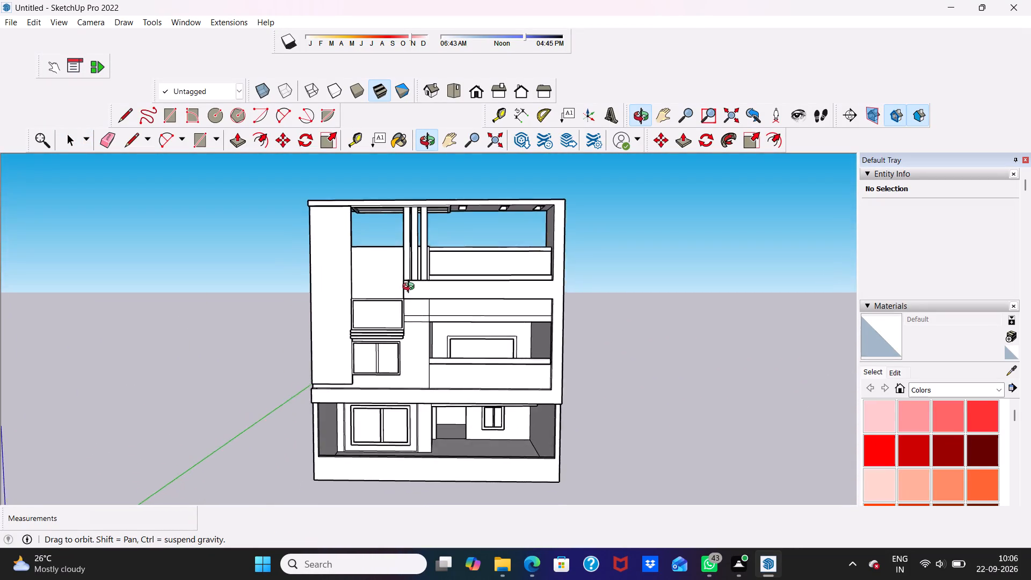
pyautogui.moveTo(411, 288); pyautogui.dragTo(412, 274, button='middle')
pyautogui.scroll(3, 412, 274)
pyautogui.scroll(-2, 408, 274)
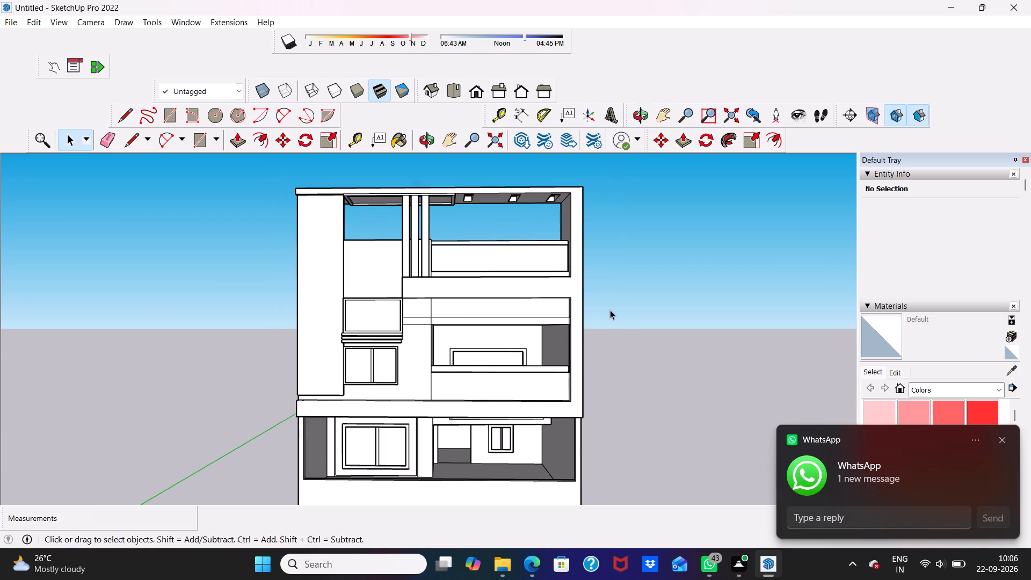
pyautogui.scroll(-3, 434, 401)
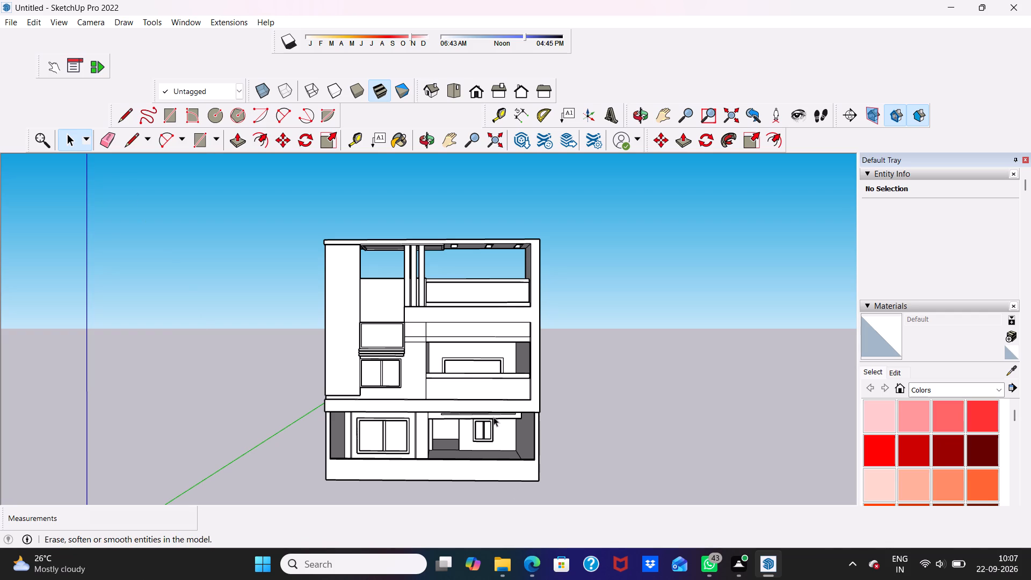
# Push/Pull the small upper wall face between the framed window box and the middle balcony opening outward by 1".
pyautogui.scroll(4, 469, 330)
pyautogui.moveTo(469, 330); pyautogui.dragTo(461, 220, button='middle')
pyautogui.scroll(5, 461, 229)
pyautogui.scroll(4, 428, 366)
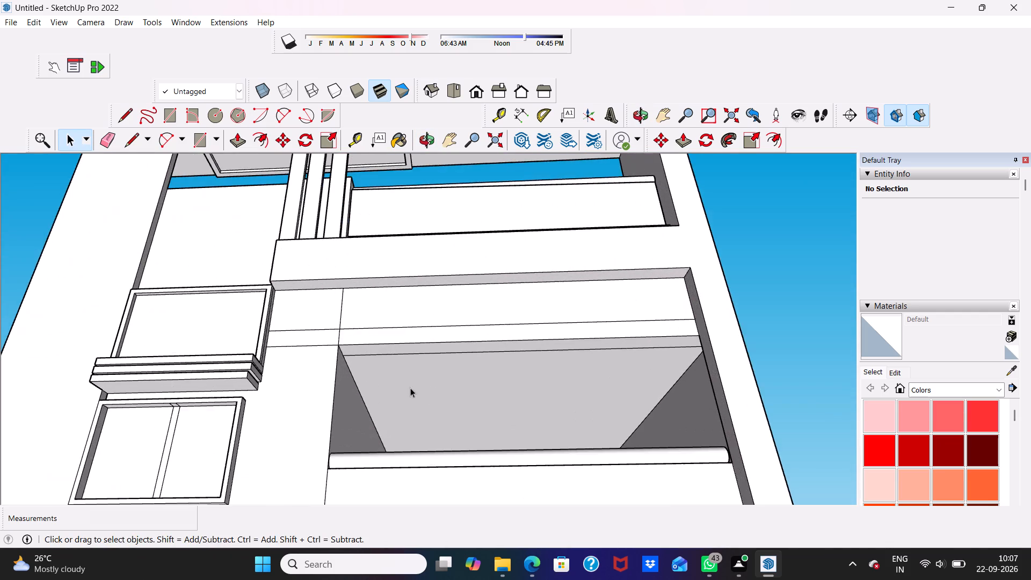
pyautogui.scroll(6, 297, 403)
pyautogui.scroll(-1, 274, 273)
pyautogui.click(272, 266)
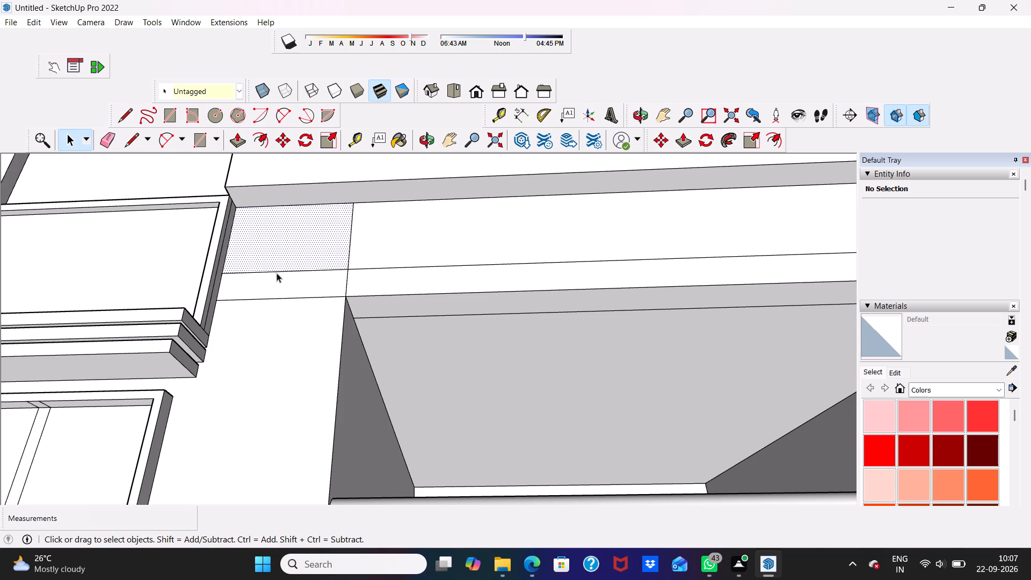
pyautogui.scroll(-5, 277, 273)
pyautogui.scroll(4, 283, 241)
pyautogui.click(282, 224)
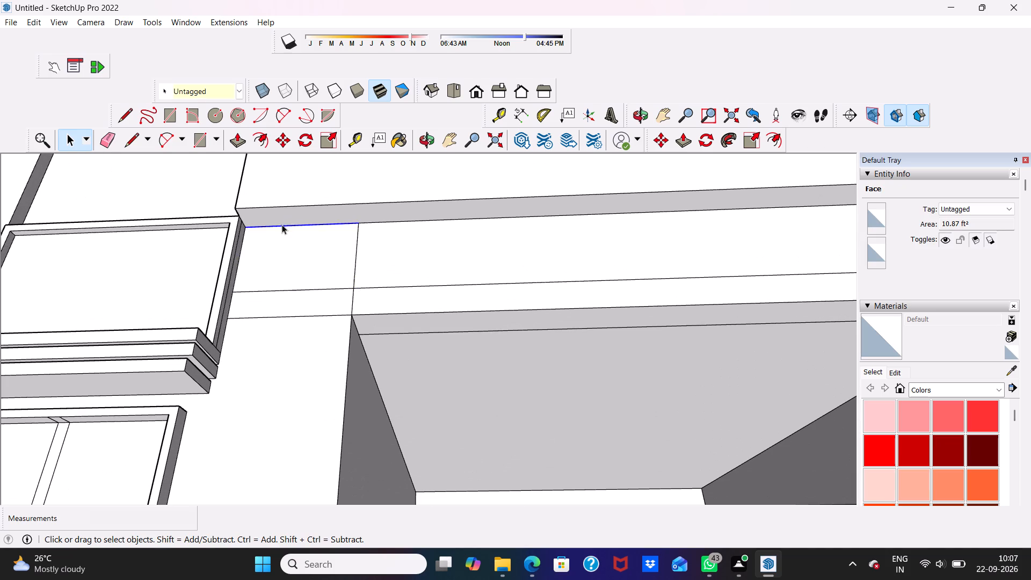
pyautogui.scroll(-4, 278, 255)
pyautogui.moveTo(286, 273); pyautogui.dragTo(304, 330, button='middle')
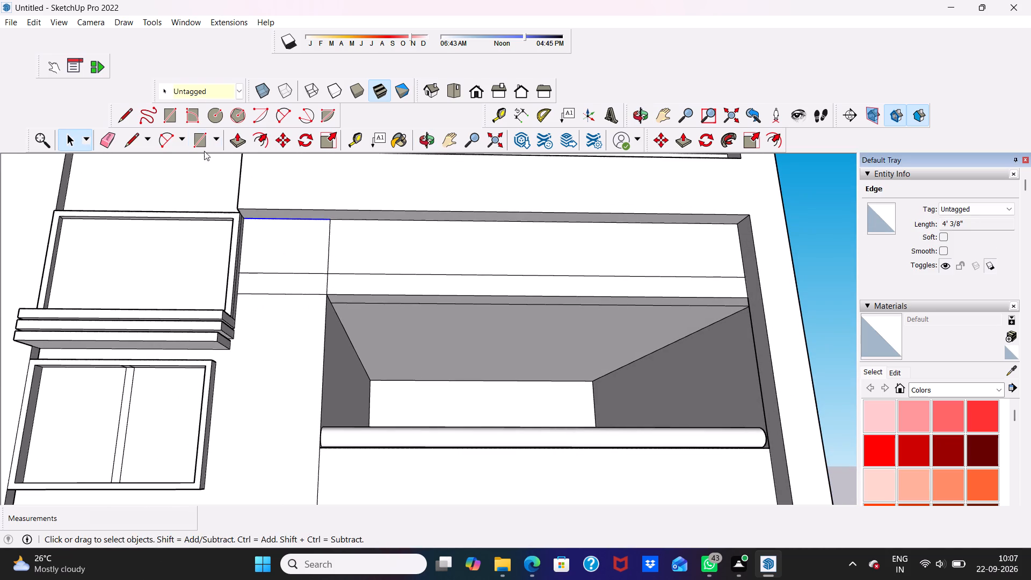
pyautogui.click(239, 137)
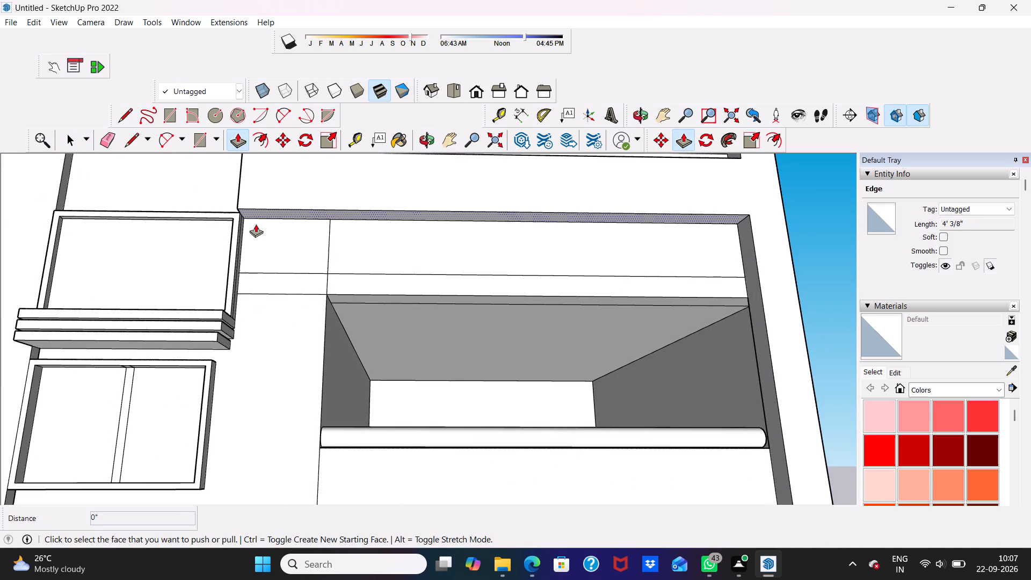
pyautogui.click(256, 224)
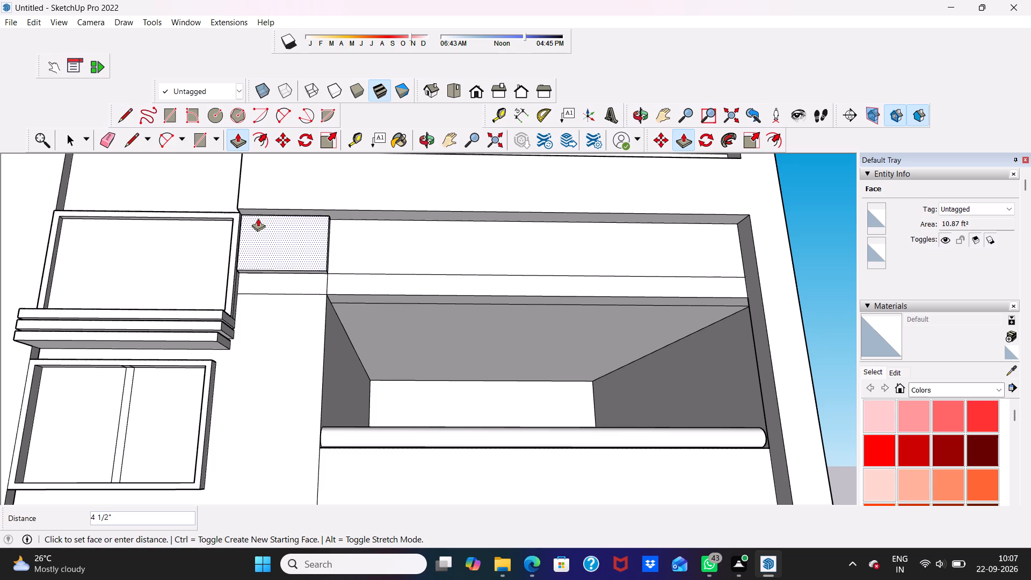
pyautogui.press('1')
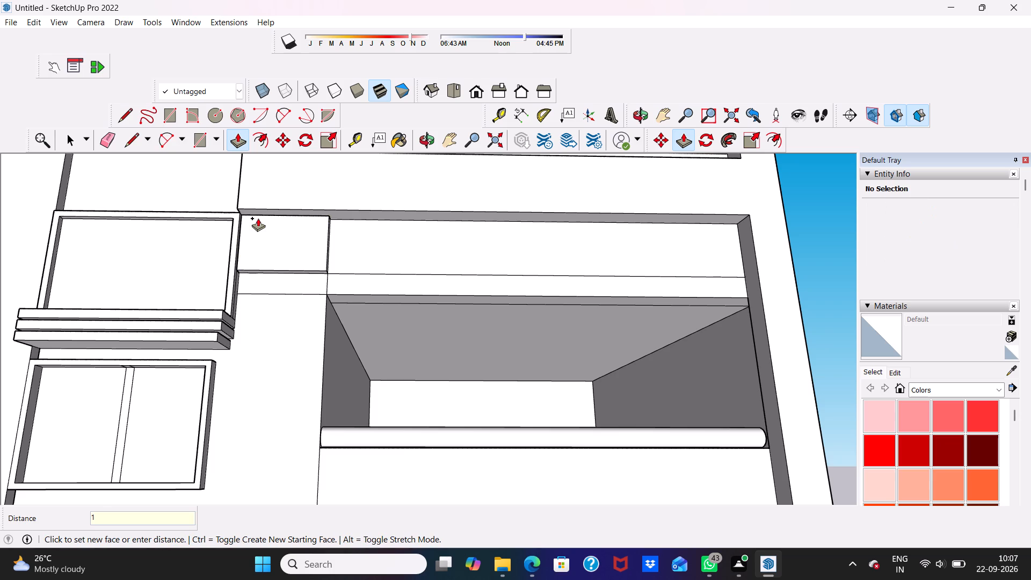
pyautogui.hotkey('shift', '"')
pyautogui.press('Return')
# Push/Pull the thin bottom face of the raised wall panel down 14' to the floor band, beside the balcony.
pyautogui.scroll(-1, 275, 314)
pyautogui.moveTo(282, 318); pyautogui.dragTo(301, 159, button='middle')
pyautogui.scroll(6, 301, 159)
pyautogui.scroll(5, 279, 267)
pyautogui.scroll(-10, 208, 419)
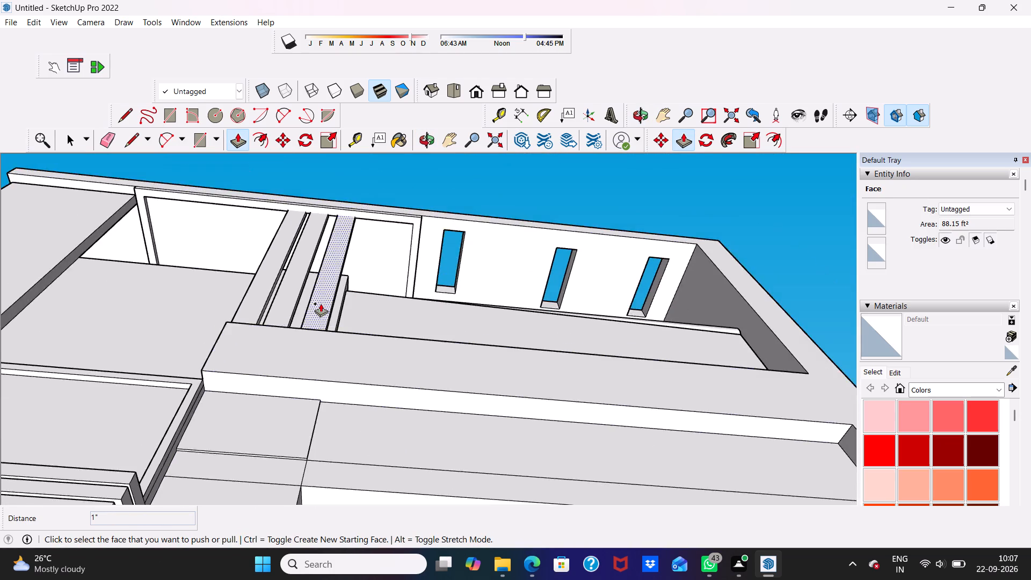
pyautogui.scroll(-5, 321, 303)
pyautogui.scroll(14, 229, 419)
pyautogui.scroll(6, 265, 389)
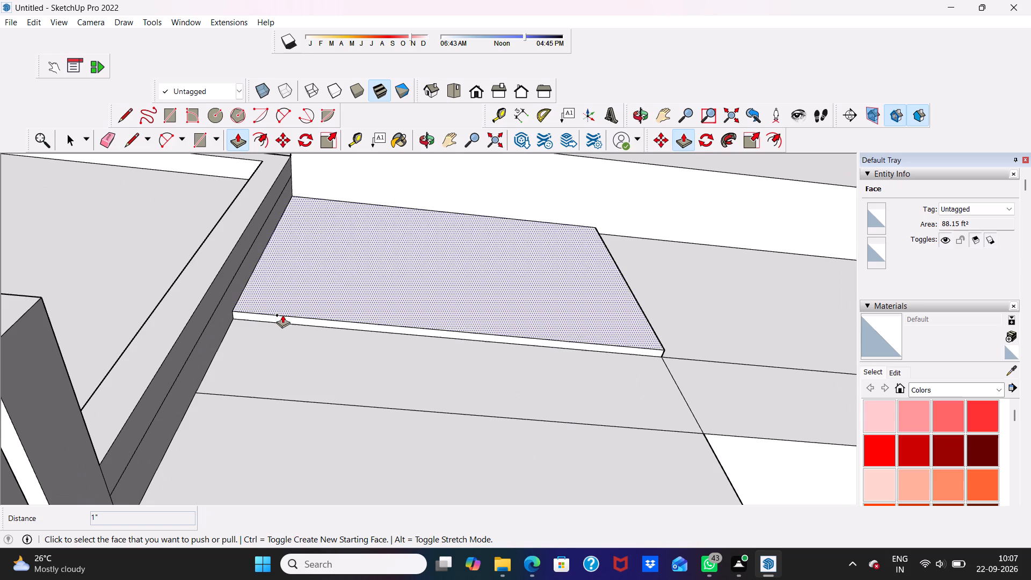
pyautogui.click(277, 318)
pyautogui.scroll(-1, 273, 329)
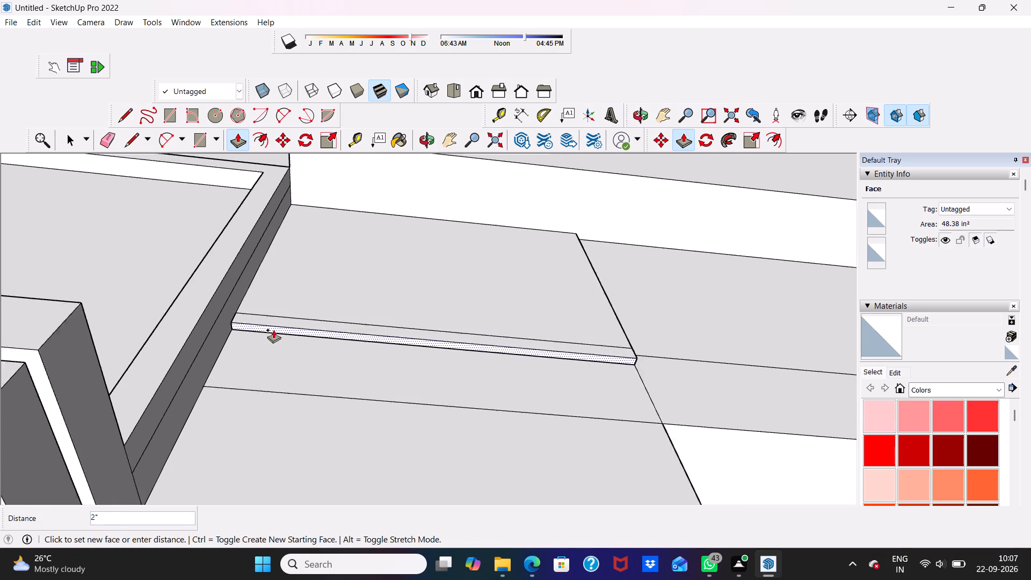
pyautogui.scroll(-9, 273, 330)
pyautogui.scroll(-16, 271, 345)
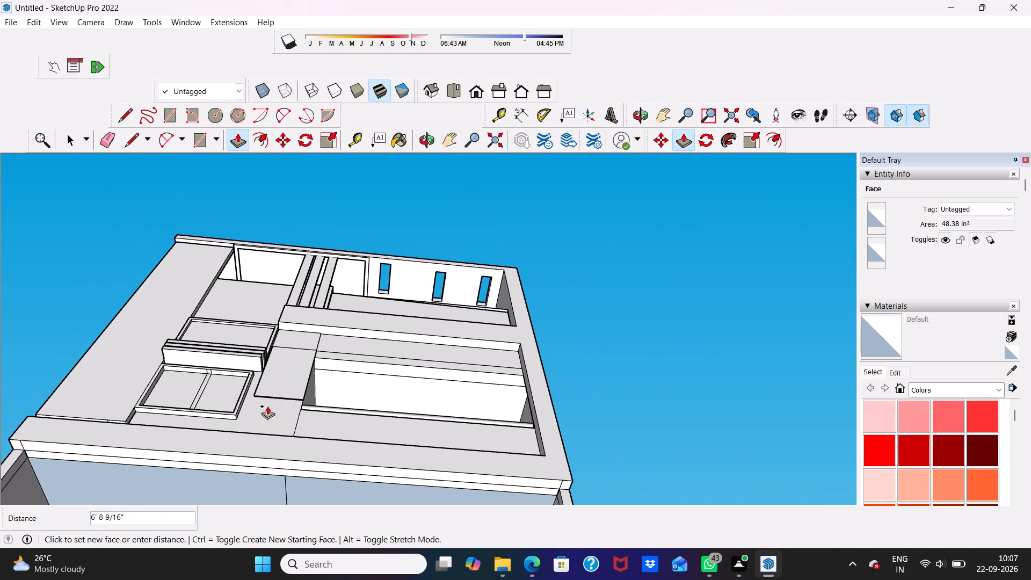
pyautogui.moveTo(253, 444); pyautogui.dragTo(207, 549, button='middle')
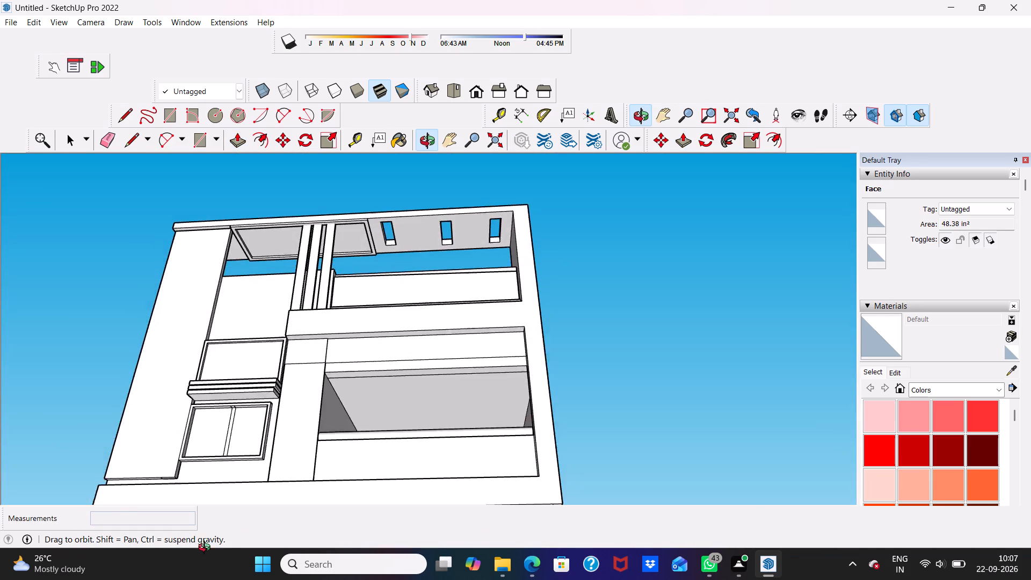
pyautogui.moveTo(207, 549); pyautogui.dragTo(207, 550, button='middle')
pyautogui.scroll(5, 248, 451)
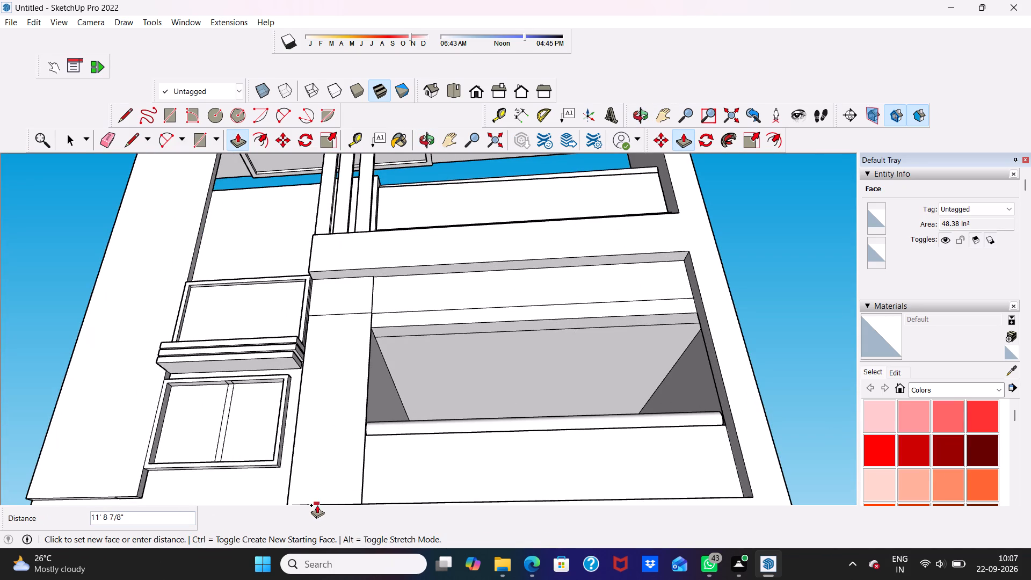
pyautogui.click(317, 505)
pyautogui.scroll(-3, 323, 491)
pyautogui.scroll(1, 325, 494)
pyautogui.scroll(-1, 325, 494)
pyautogui.moveTo(325, 494); pyautogui.dragTo(320, 533, button='middle')
pyautogui.scroll(-5, 373, 434)
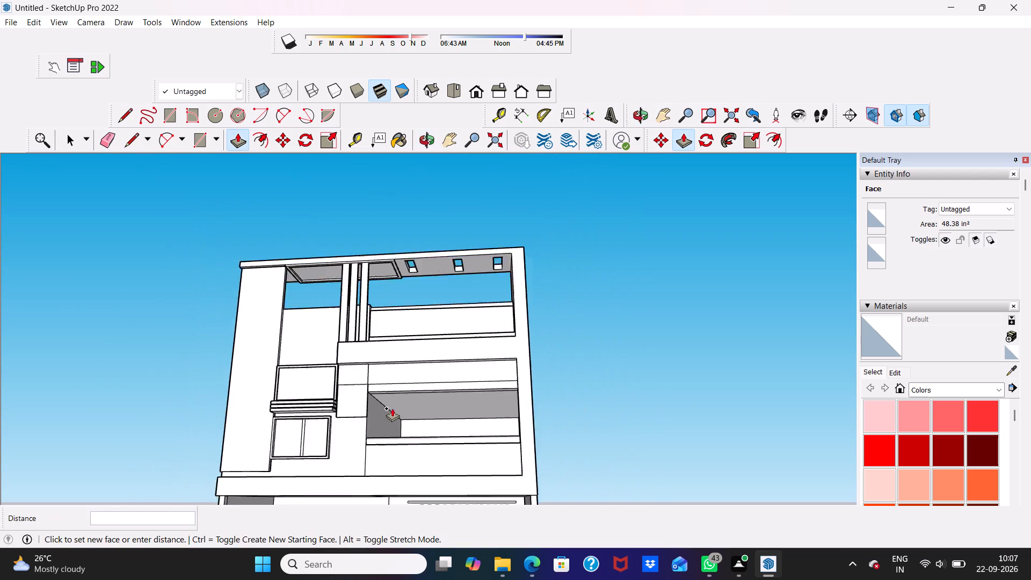
pyautogui.scroll(-5, 392, 408)
pyautogui.scroll(1, 375, 459)
pyautogui.click(375, 459)
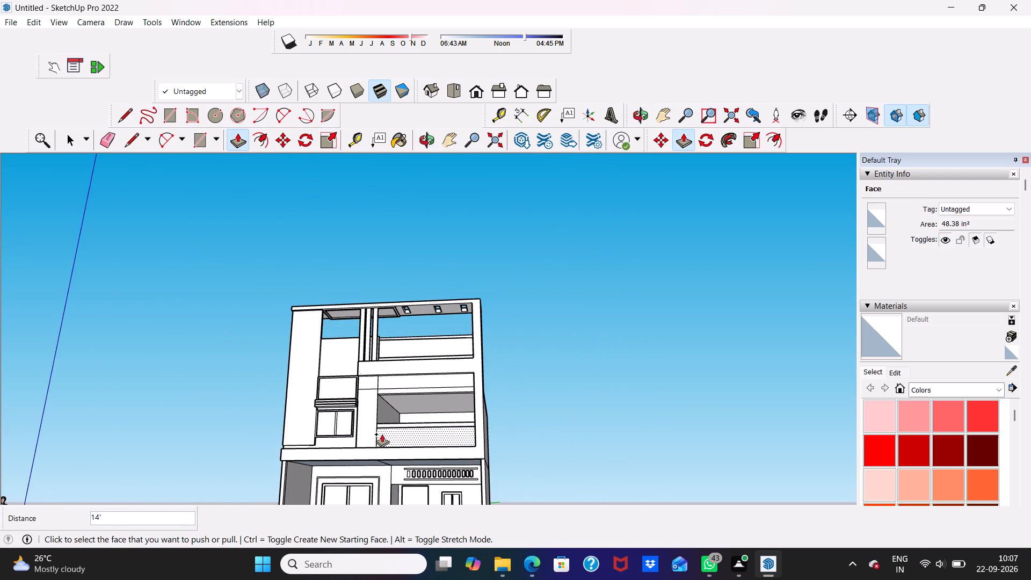
pyautogui.scroll(5, 387, 414)
pyautogui.moveTo(387, 414); pyautogui.dragTo(412, 503, button='middle')
pyautogui.scroll(3, 420, 491)
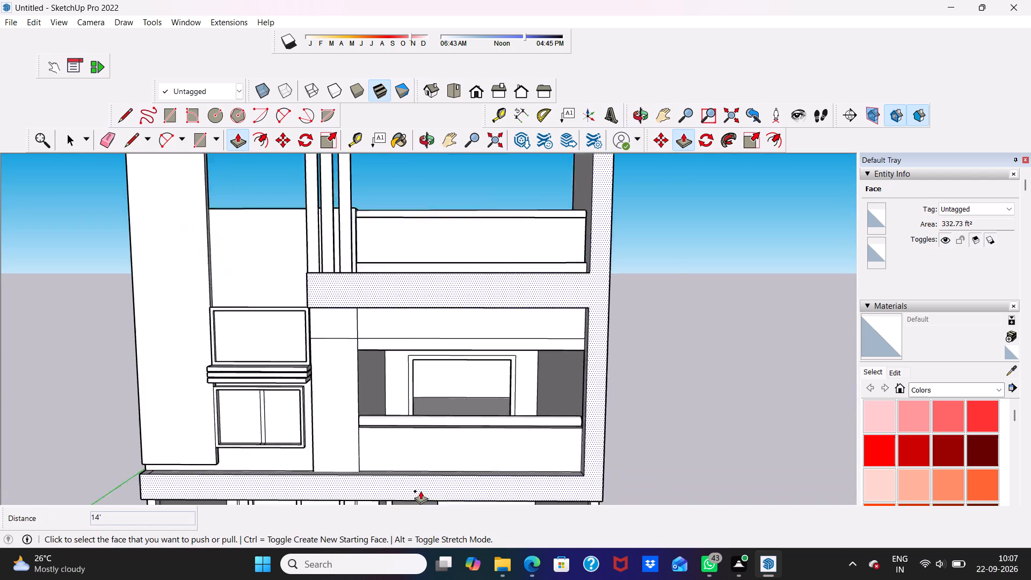
pyautogui.scroll(3, 420, 491)
pyautogui.press('space')
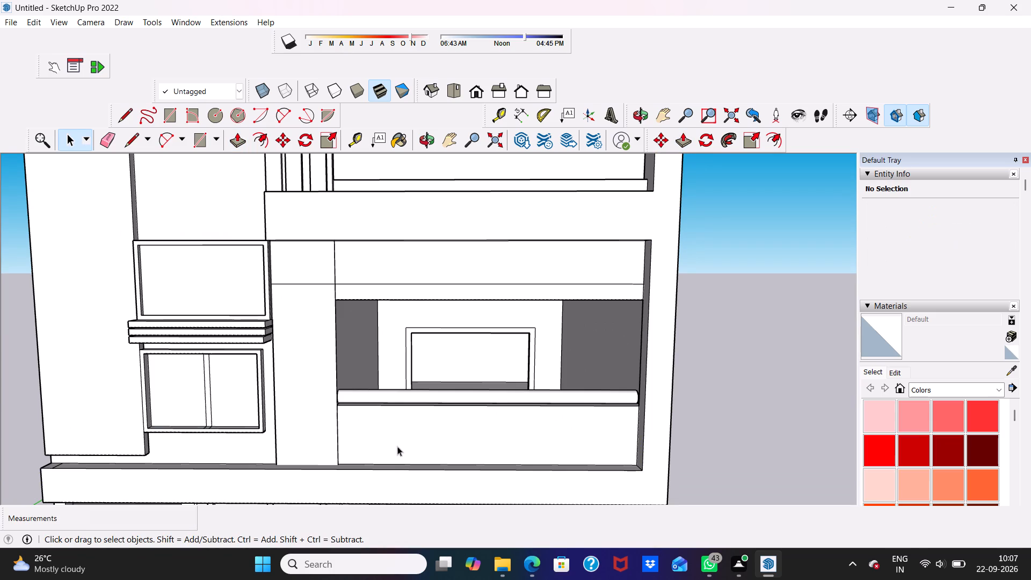
# Erase the horizontal dividing edges across the raised wall panel and the adjoining wall face above the balcony opening.
pyautogui.click(107, 134)
pyautogui.scroll(3, 374, 284)
pyautogui.click(300, 283)
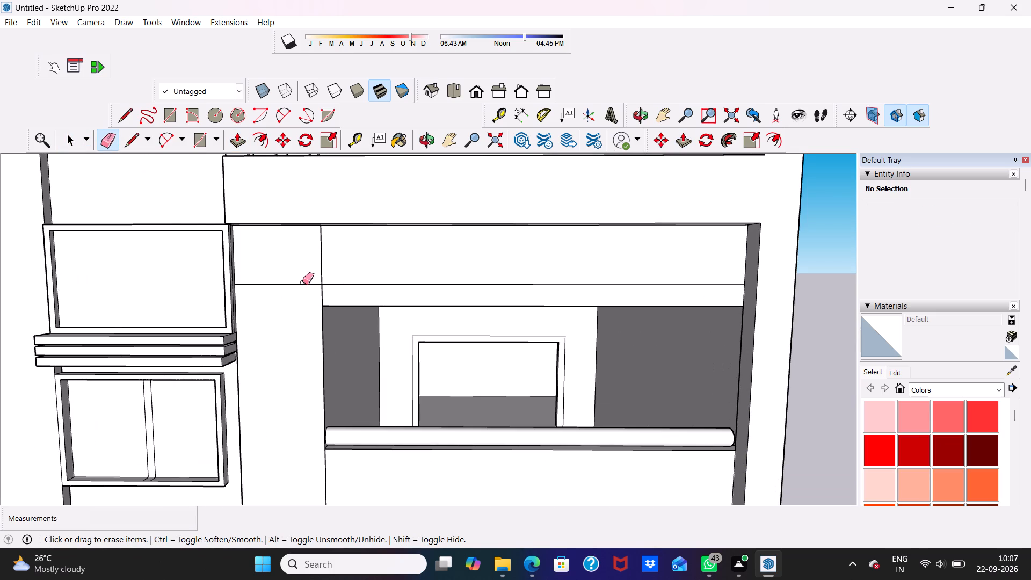
pyautogui.click(302, 283)
pyautogui.click(302, 283)
pyautogui.moveTo(323, 280); pyautogui.dragTo(131, 256, button='middle')
pyautogui.middleClick(131, 256)
pyautogui.scroll(6, 317, 286)
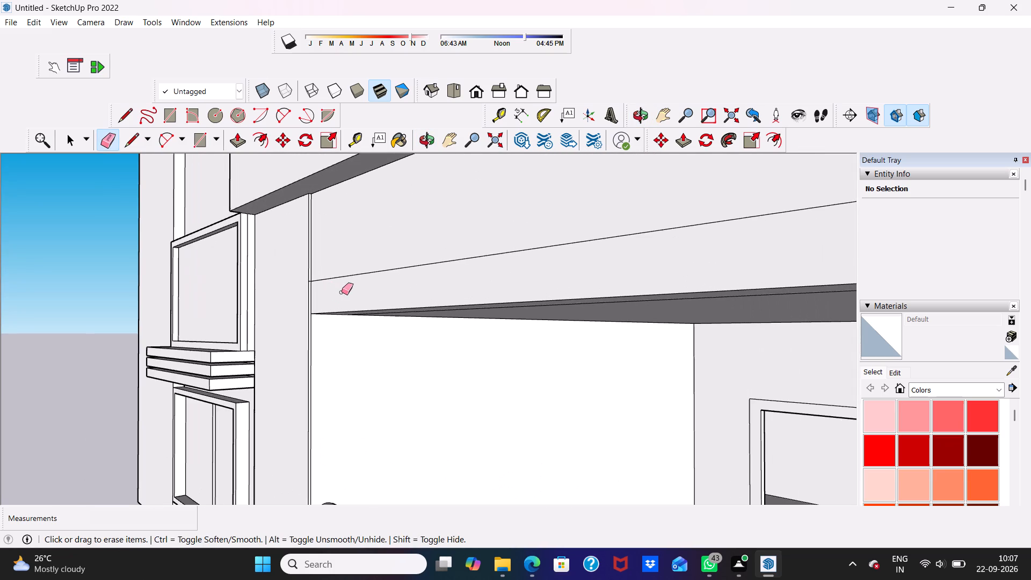
pyautogui.click(350, 275)
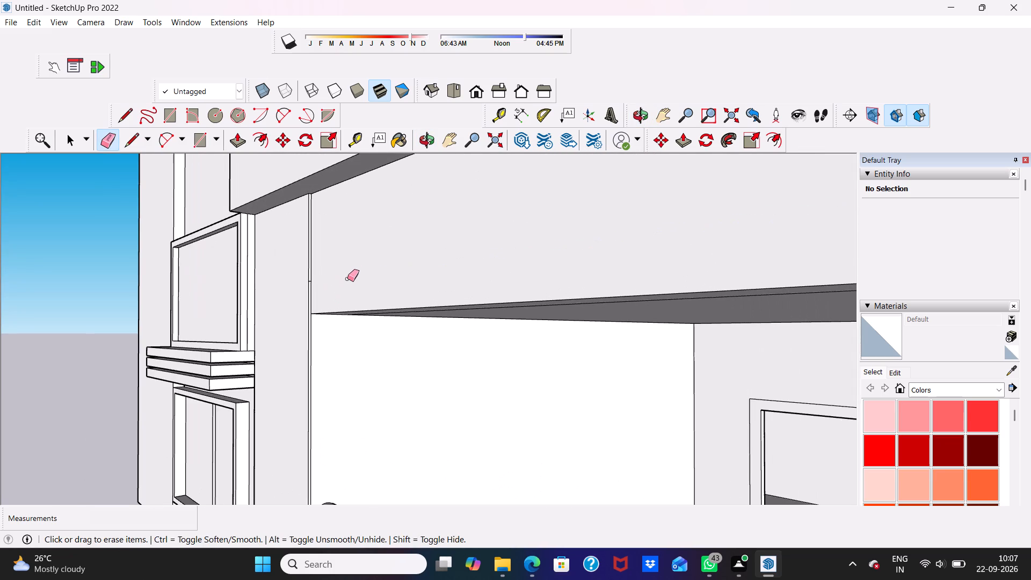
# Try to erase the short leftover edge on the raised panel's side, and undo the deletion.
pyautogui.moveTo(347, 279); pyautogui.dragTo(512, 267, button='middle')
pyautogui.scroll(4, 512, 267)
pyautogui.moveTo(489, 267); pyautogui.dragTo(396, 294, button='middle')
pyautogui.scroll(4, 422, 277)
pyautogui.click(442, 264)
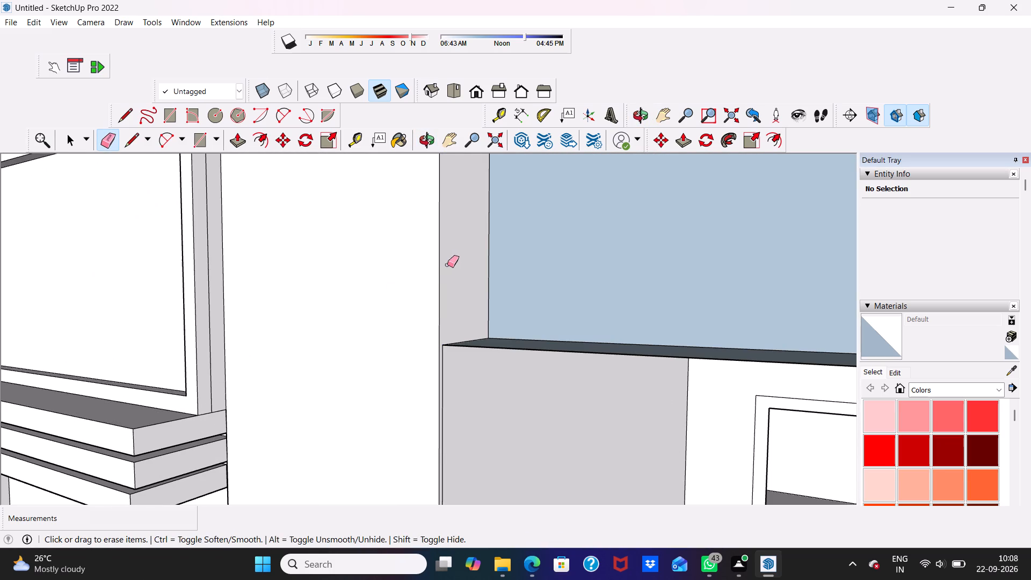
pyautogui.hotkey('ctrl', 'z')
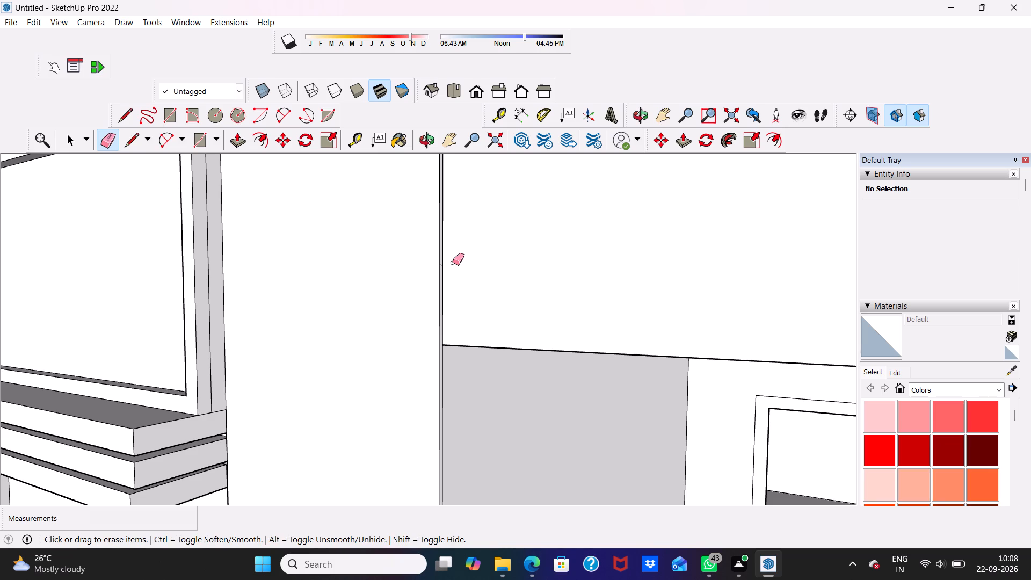
# Erase the short horizontal edge on the raised panel's thin side face.
pyautogui.scroll(5, 423, 211)
pyautogui.scroll(5, 453, 287)
pyautogui.scroll(-1, 453, 287)
pyautogui.scroll(6, 448, 292)
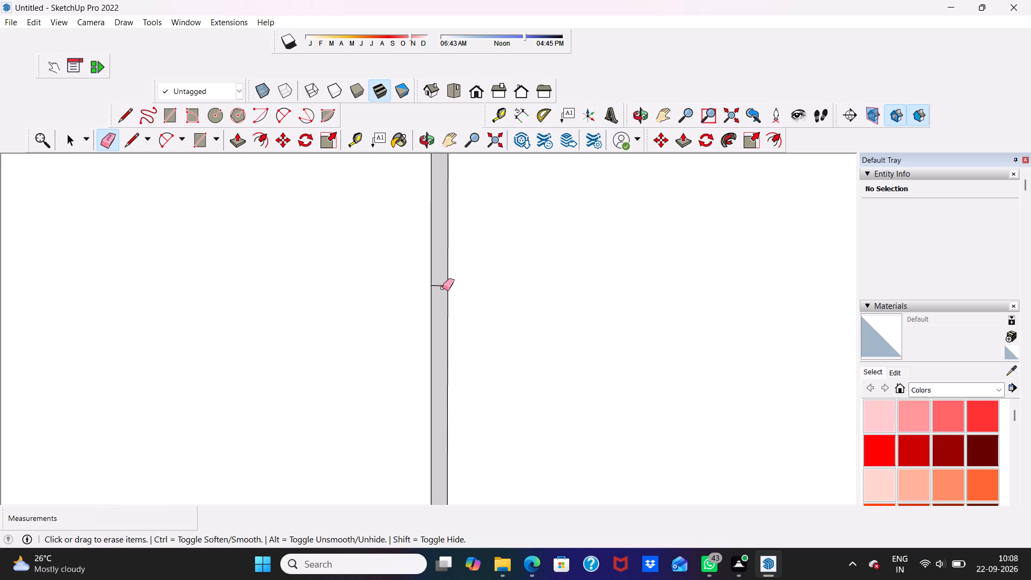
pyautogui.click(442, 287)
pyautogui.scroll(-2, 503, 337)
pyautogui.press('space')
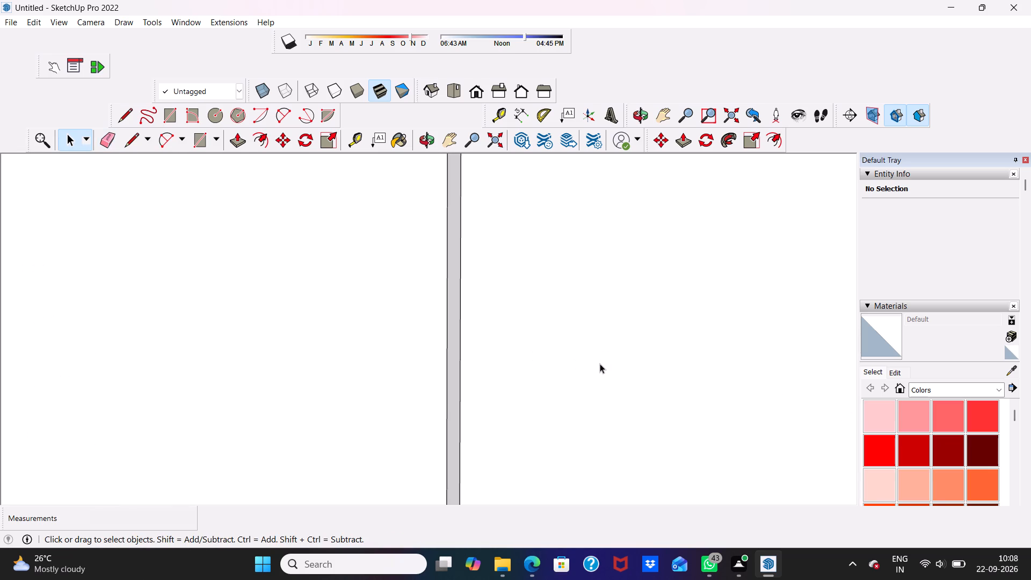
# Examine the facade from the standard front view, the underside of the projecting floor band and the whole building.
pyautogui.scroll(-2, 600, 361)
pyautogui.scroll(1, 605, 366)
pyautogui.scroll(-5, 609, 370)
pyautogui.scroll(-6, 555, 417)
pyautogui.scroll(-3, 613, 301)
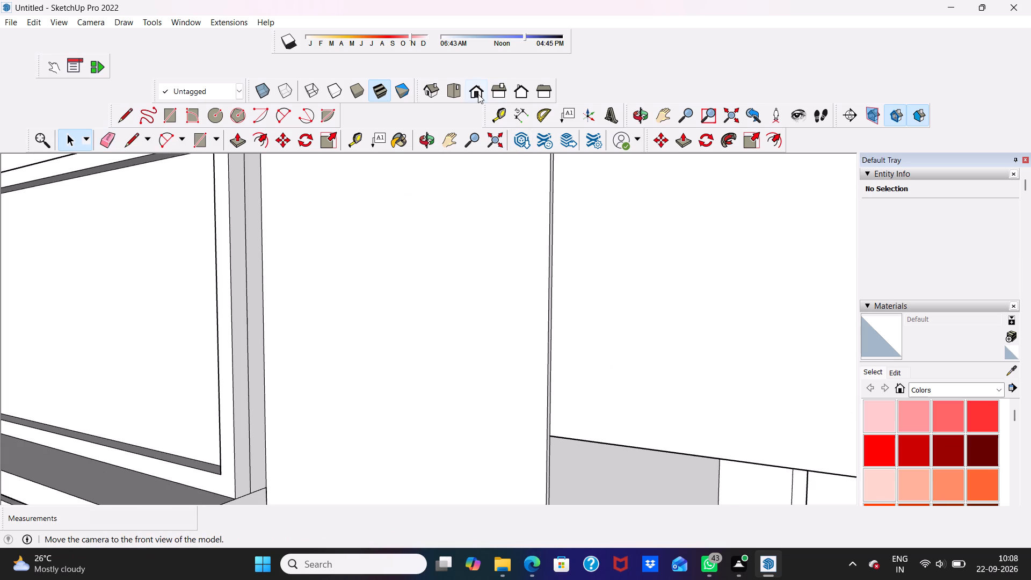
pyautogui.click(478, 91)
pyautogui.scroll(-18, 480, 136)
pyautogui.moveTo(705, 216); pyautogui.dragTo(676, 218, button='middle')
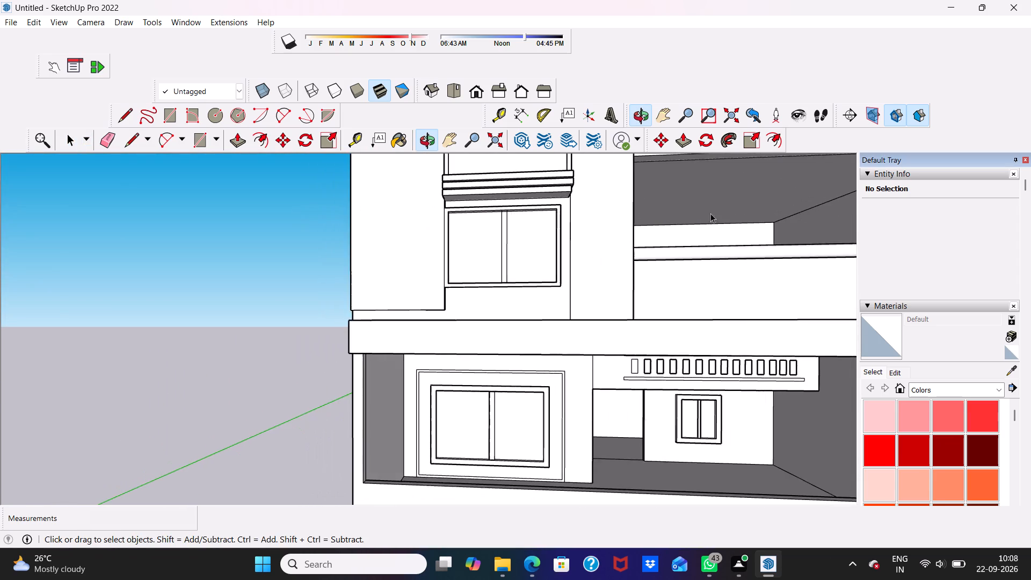
pyautogui.scroll(-10, 696, 221)
pyautogui.moveTo(662, 286); pyautogui.dragTo(640, 208, button='middle')
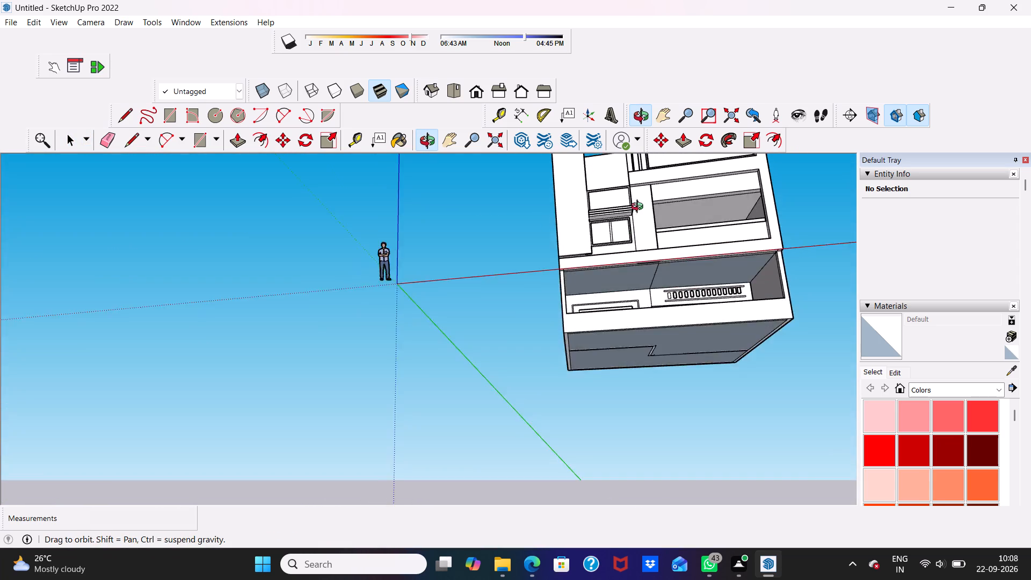
pyautogui.moveTo(640, 208); pyautogui.dragTo(648, 181, button='middle')
pyautogui.scroll(2, 644, 190)
pyautogui.moveTo(696, 291); pyautogui.dragTo(651, 243, button='middle')
pyautogui.scroll(1, 696, 291)
pyautogui.scroll(13, 651, 243)
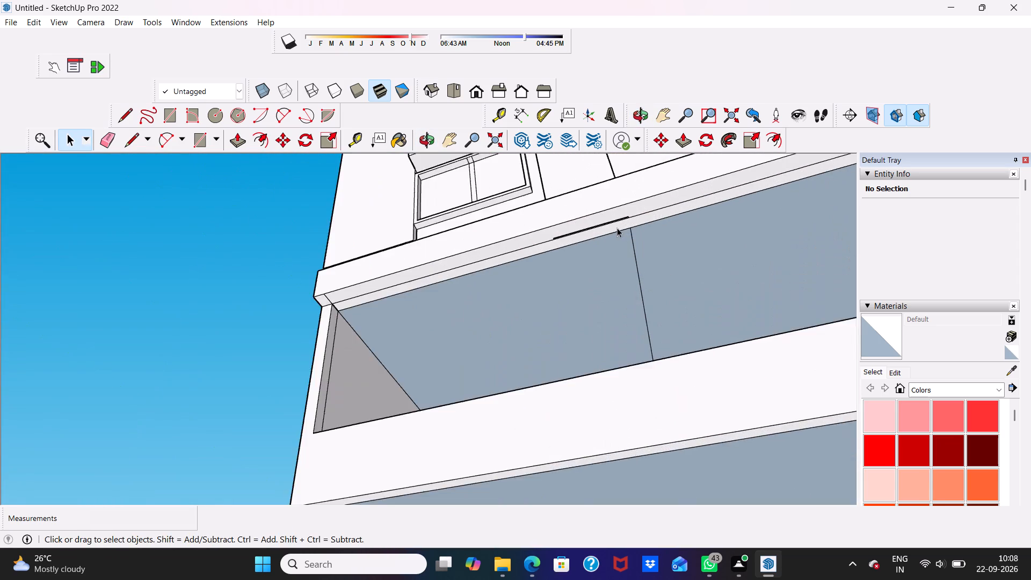
pyautogui.scroll(3, 617, 228)
pyautogui.moveTo(616, 228); pyautogui.dragTo(673, 350, button='middle')
pyautogui.scroll(-7, 672, 333)
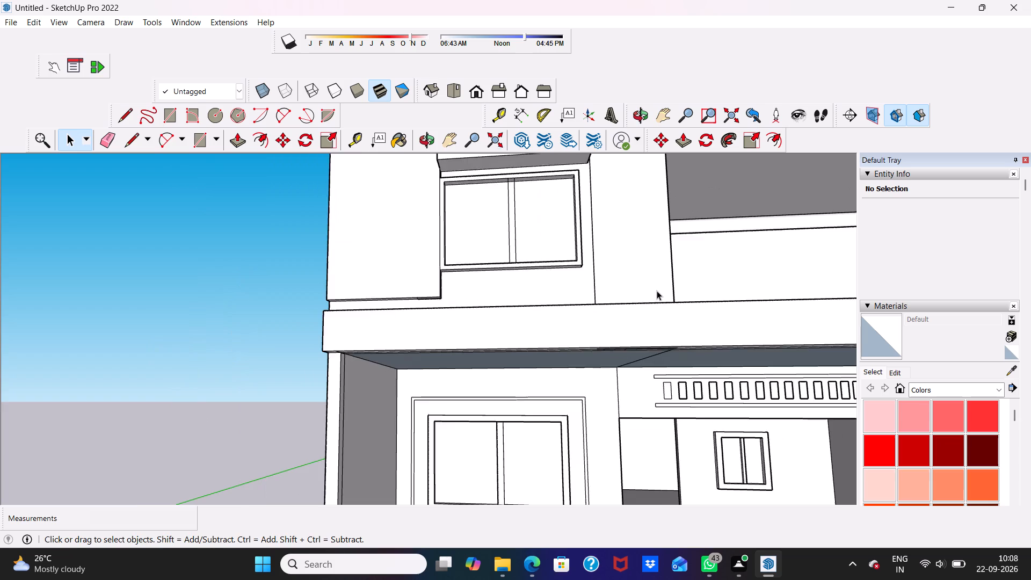
pyautogui.scroll(-4, 657, 291)
pyautogui.moveTo(666, 332); pyautogui.dragTo(697, 404, button='middle')
pyautogui.scroll(1, 712, 396)
pyautogui.scroll(-11, 708, 363)
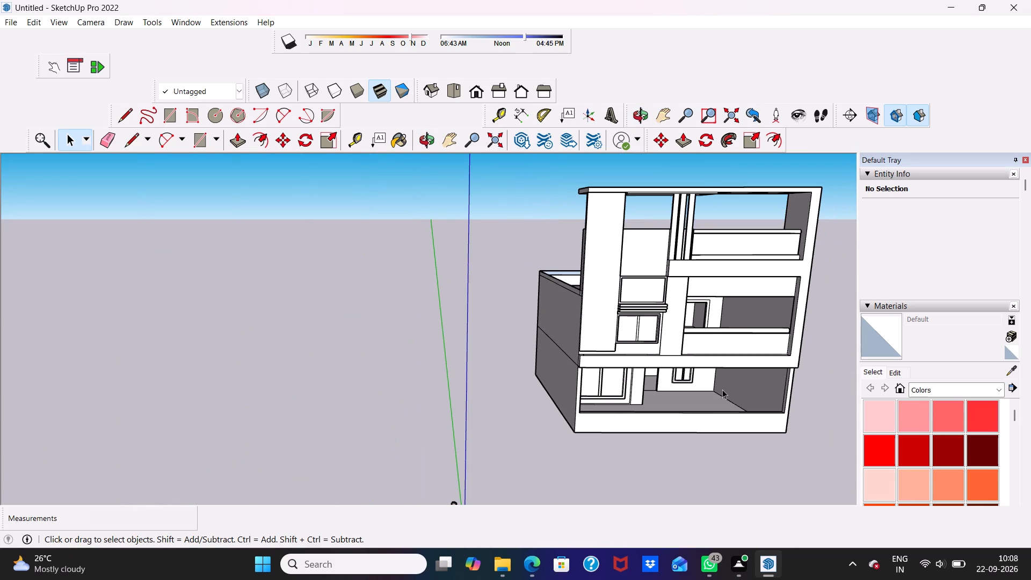
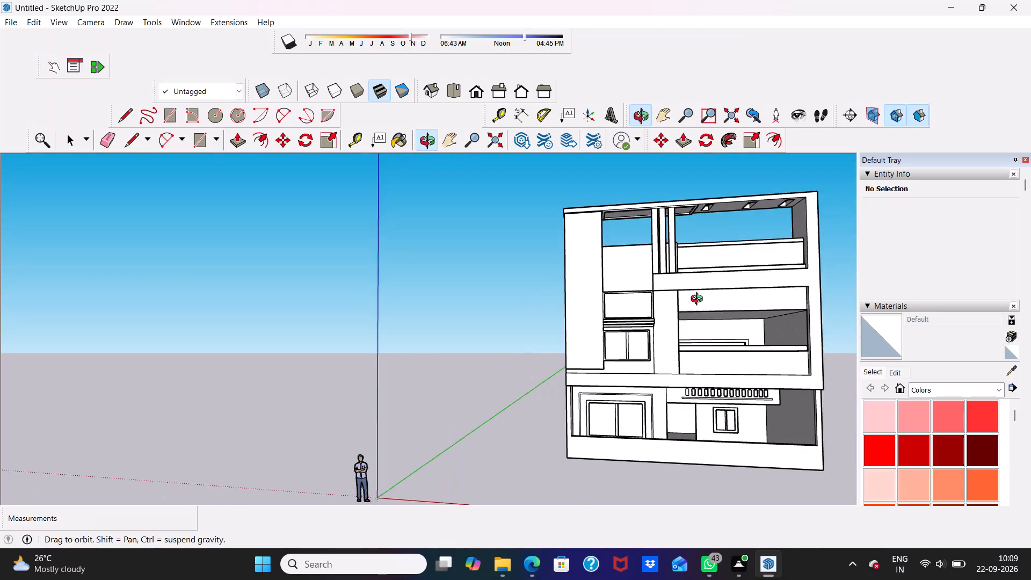
# Examine the front facade and the ground-floor porch opening with its low front wall.
pyautogui.scroll(5, 743, 298)
pyautogui.scroll(-5, 722, 281)
pyautogui.moveTo(694, 289); pyautogui.dragTo(693, 288, button='middle')
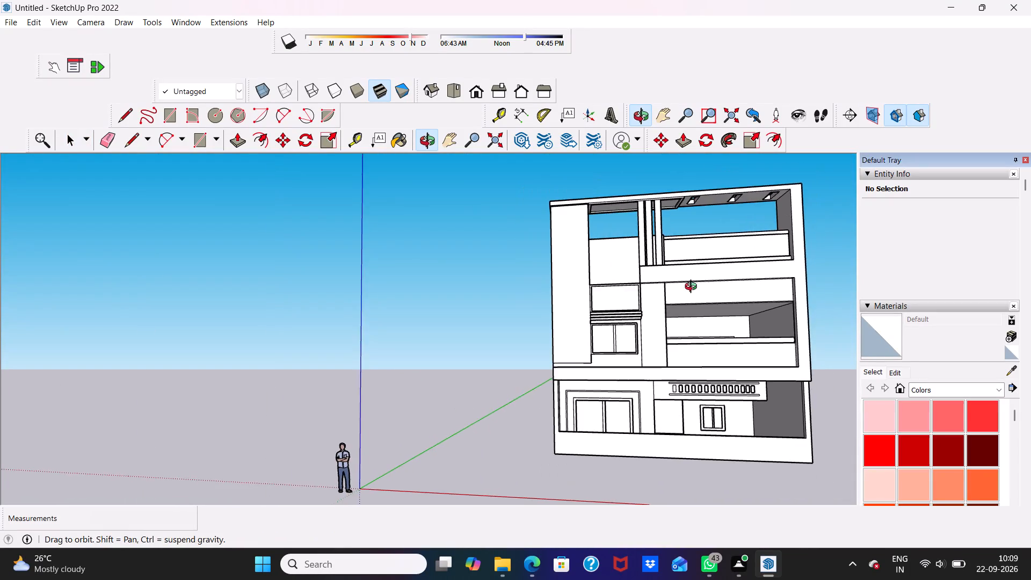
pyautogui.moveTo(693, 288); pyautogui.dragTo(722, 381, button='middle')
pyautogui.scroll(5, 722, 381)
pyautogui.moveTo(594, 421); pyautogui.dragTo(620, 306, button='middle')
pyautogui.scroll(2, 627, 327)
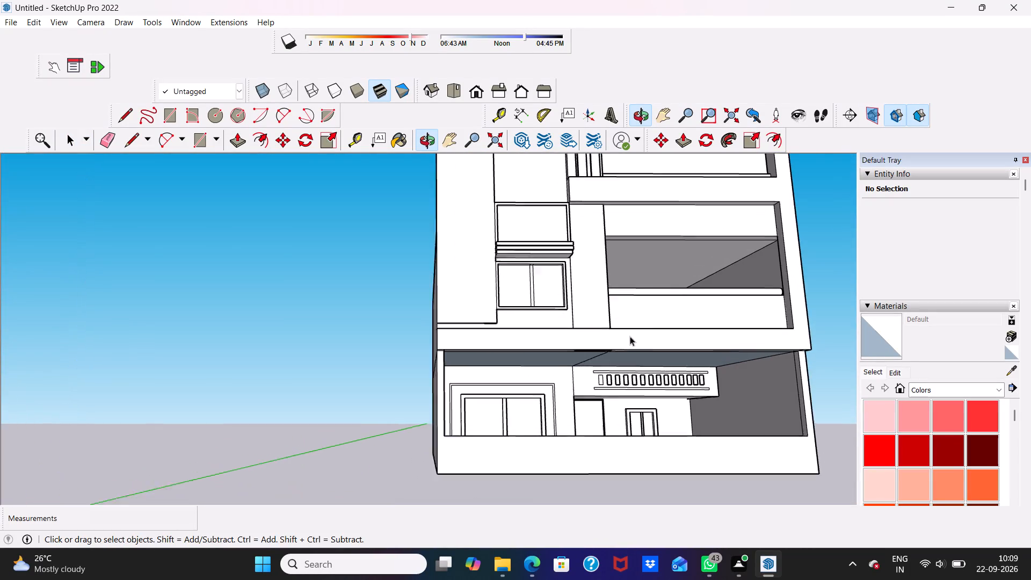
pyautogui.scroll(2, 630, 336)
pyautogui.scroll(-5, 628, 326)
pyautogui.moveTo(647, 311); pyautogui.dragTo(644, 344, button='middle')
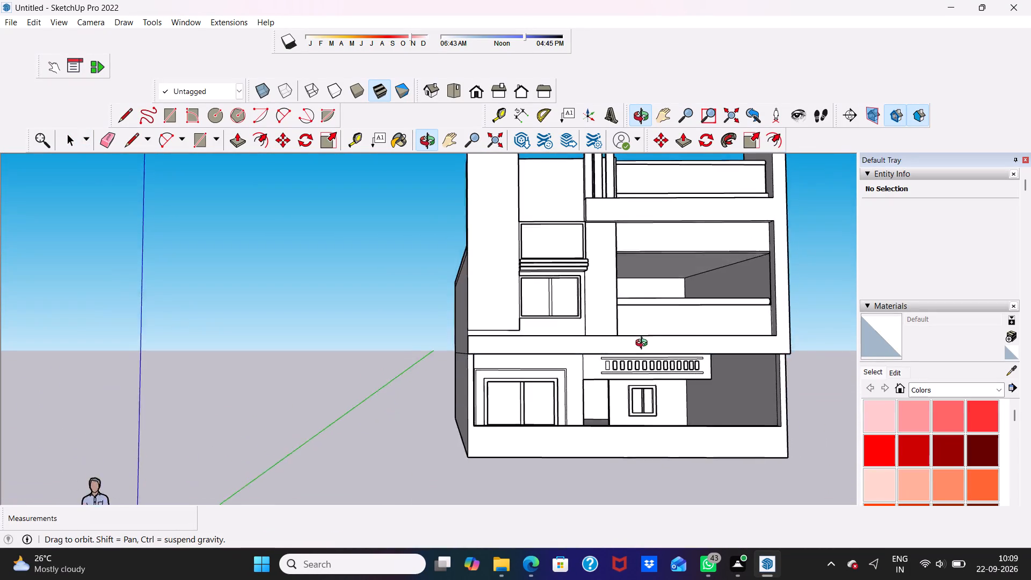
pyautogui.moveTo(644, 344); pyautogui.dragTo(642, 356, button='middle')
pyautogui.scroll(5, 631, 376)
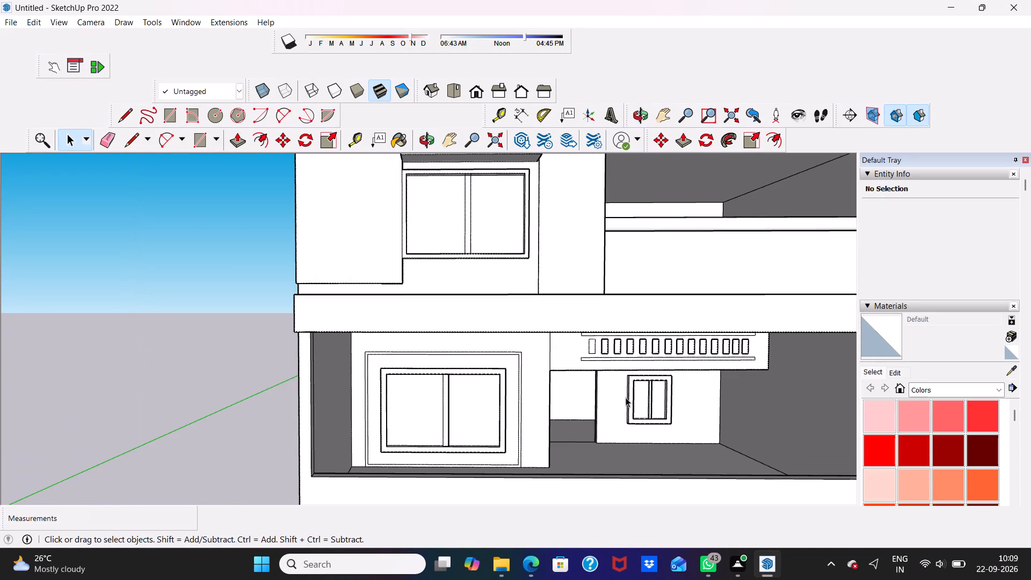
pyautogui.scroll(-4, 612, 378)
pyautogui.moveTo(610, 400); pyautogui.dragTo(590, 343, button='middle')
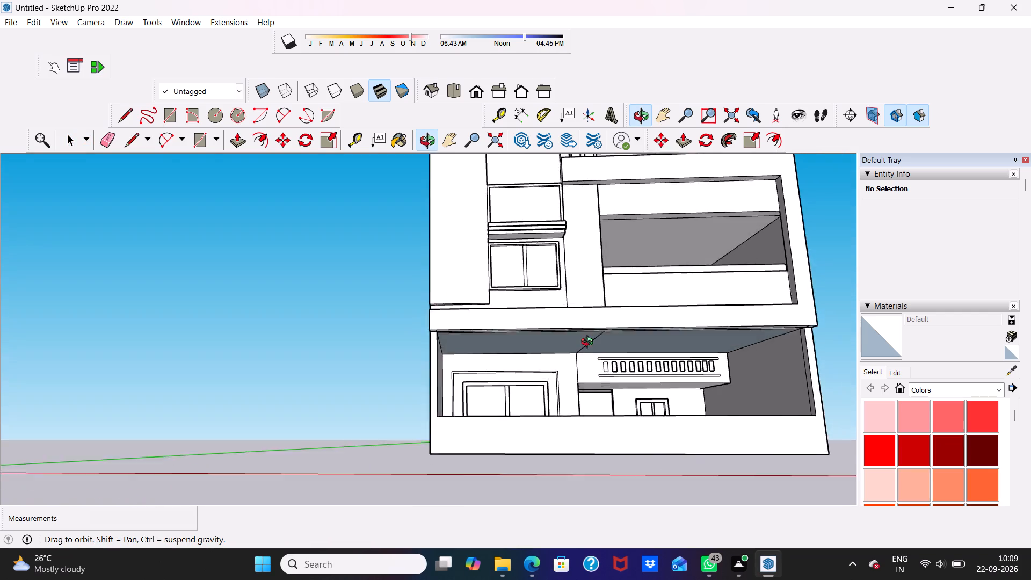
pyautogui.moveTo(590, 343); pyautogui.dragTo(586, 368, button='middle')
pyautogui.scroll(3, 586, 368)
pyautogui.scroll(-5, 599, 314)
# Draw a 9" line across the top of the ground-floor front wall, near the edge of the large window's wall.
pyautogui.moveTo(604, 300); pyautogui.dragTo(612, 393, button='middle')
pyautogui.scroll(5, 607, 416)
pyautogui.scroll(4, 553, 448)
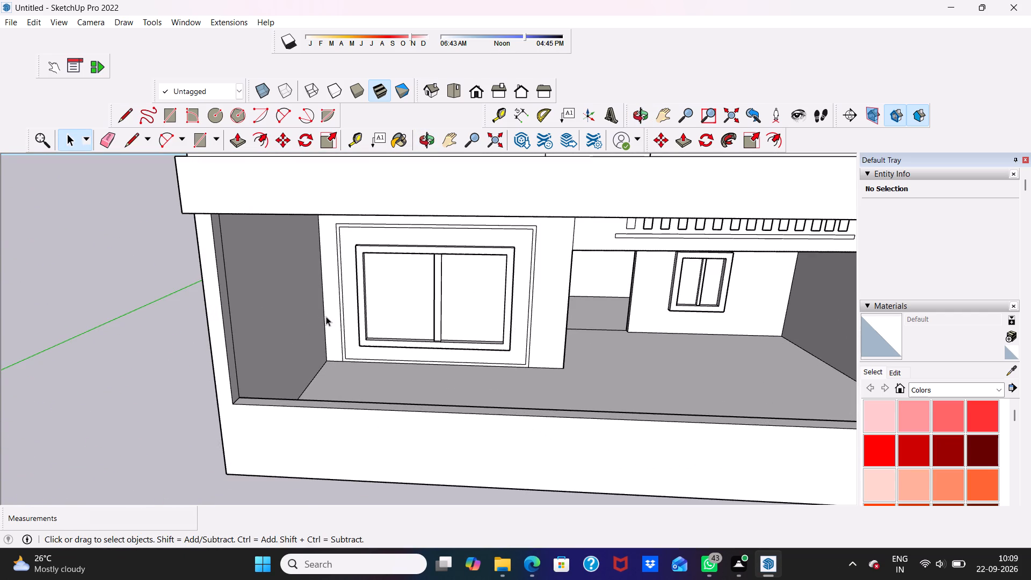
pyautogui.click(132, 135)
pyautogui.scroll(-1, 553, 374)
pyautogui.scroll(3, 537, 400)
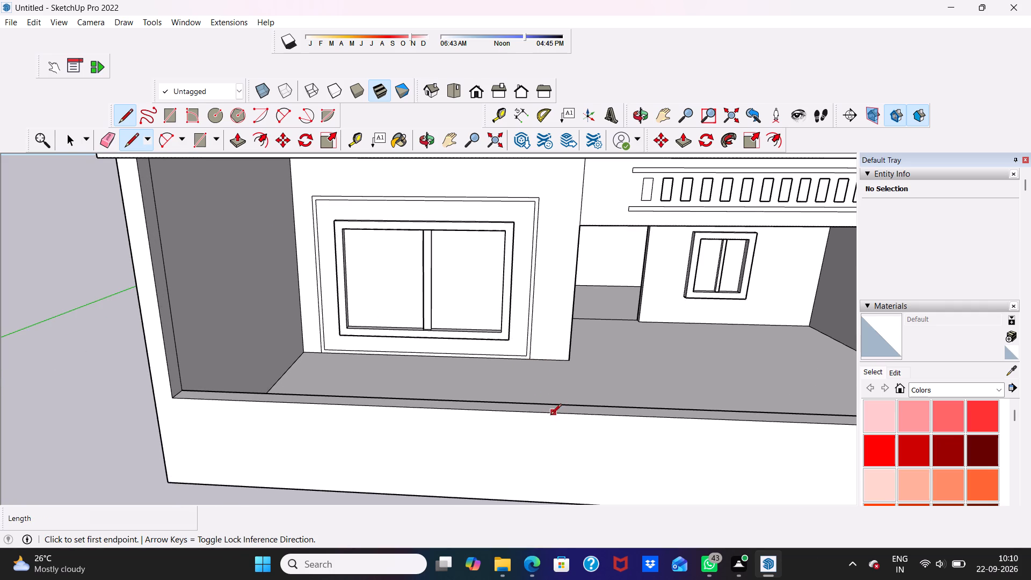
pyautogui.click(540, 403)
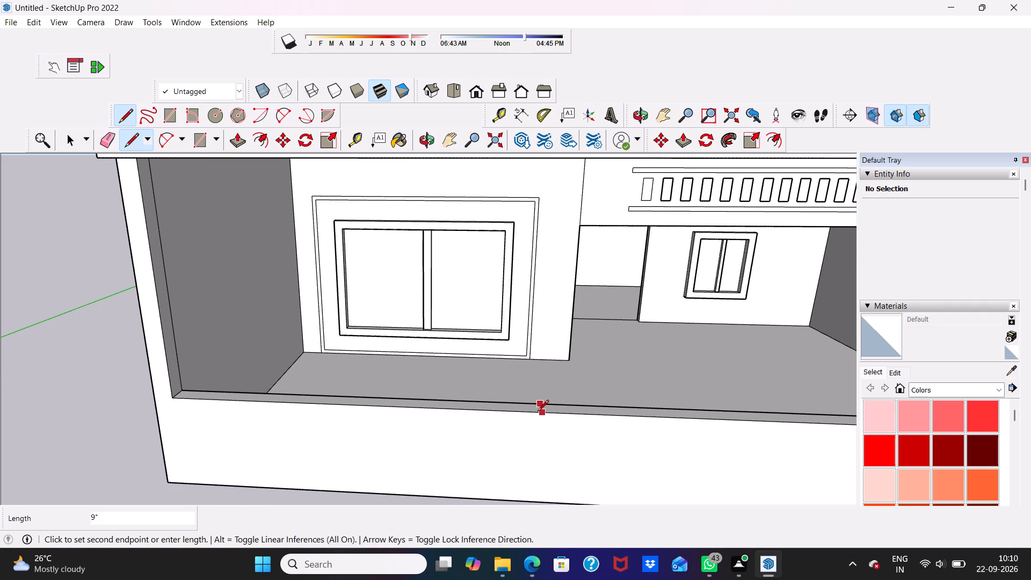
pyautogui.click(538, 412)
pyautogui.scroll(-5, 544, 402)
pyautogui.press('space')
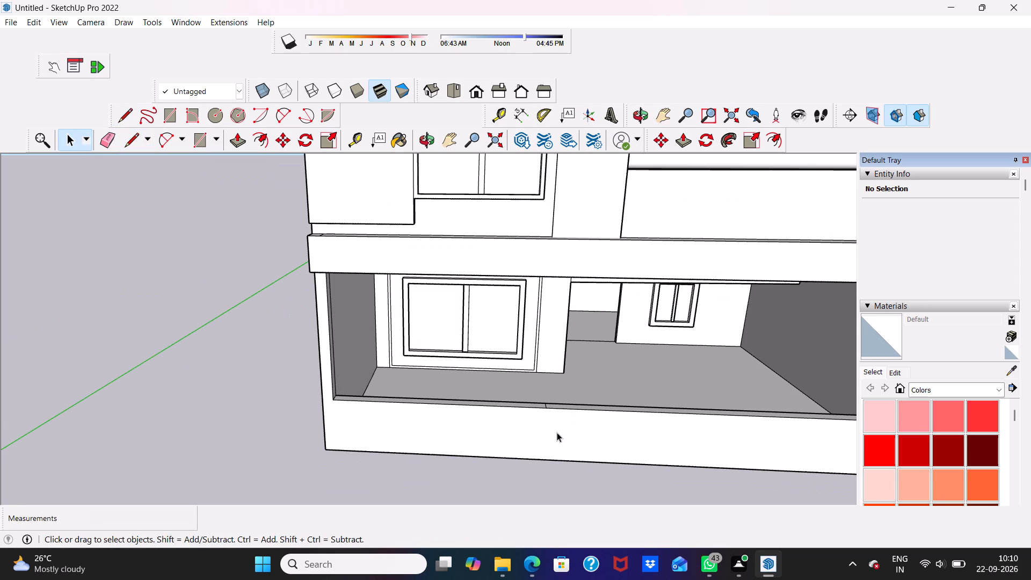
# Push/Pull the front wall's top section in front of the large window up about 3' 5 3/4".
pyautogui.scroll(5, 523, 390)
pyautogui.click(445, 421)
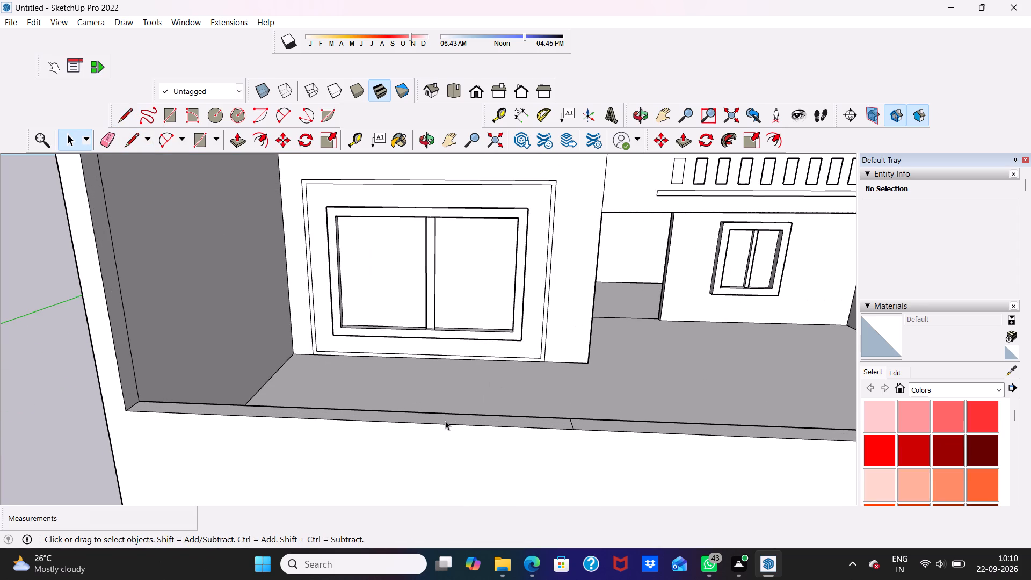
pyautogui.click(237, 138)
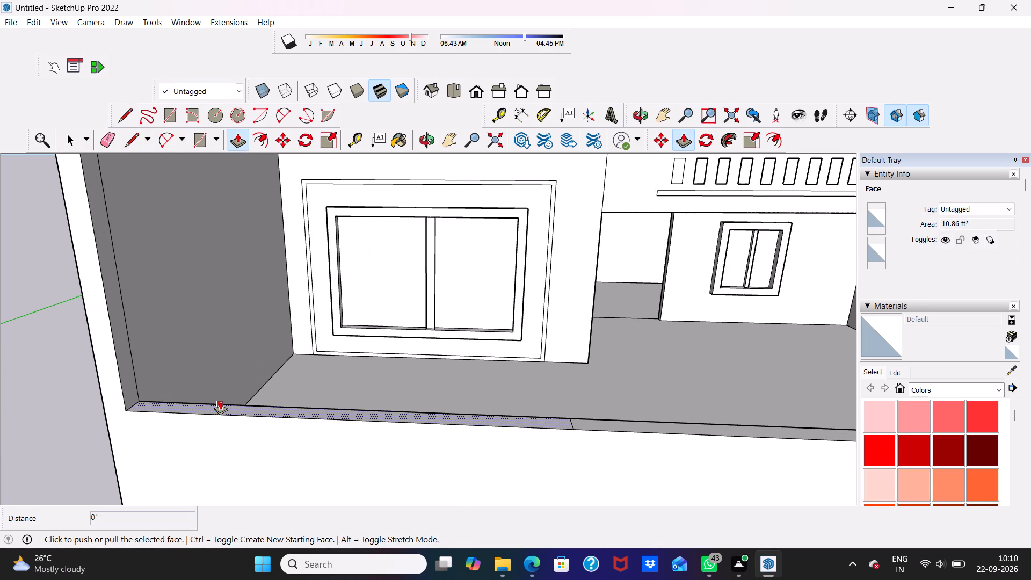
pyautogui.click(220, 401)
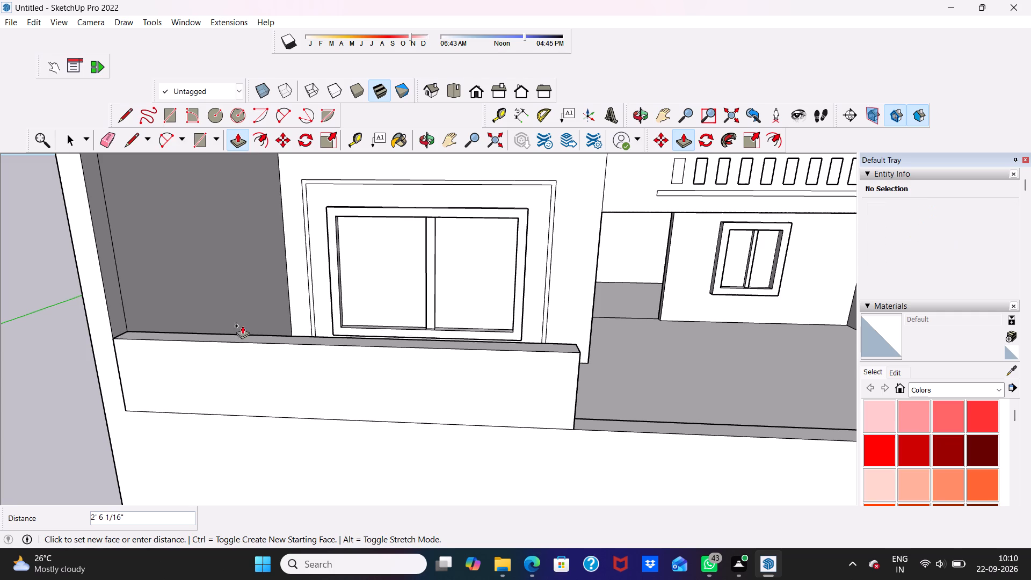
pyautogui.scroll(-7, 245, 321)
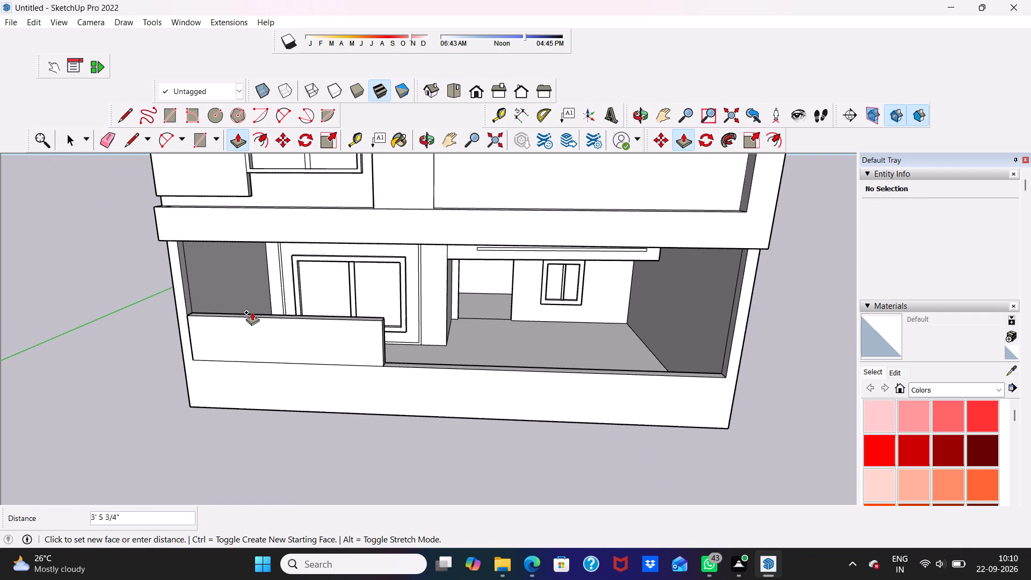
pyautogui.click(252, 312)
# Push the top face of the raised front wall section down about 6 13/16".
pyautogui.scroll(-1, 259, 315)
pyautogui.moveTo(262, 316); pyautogui.dragTo(273, 266, button='middle')
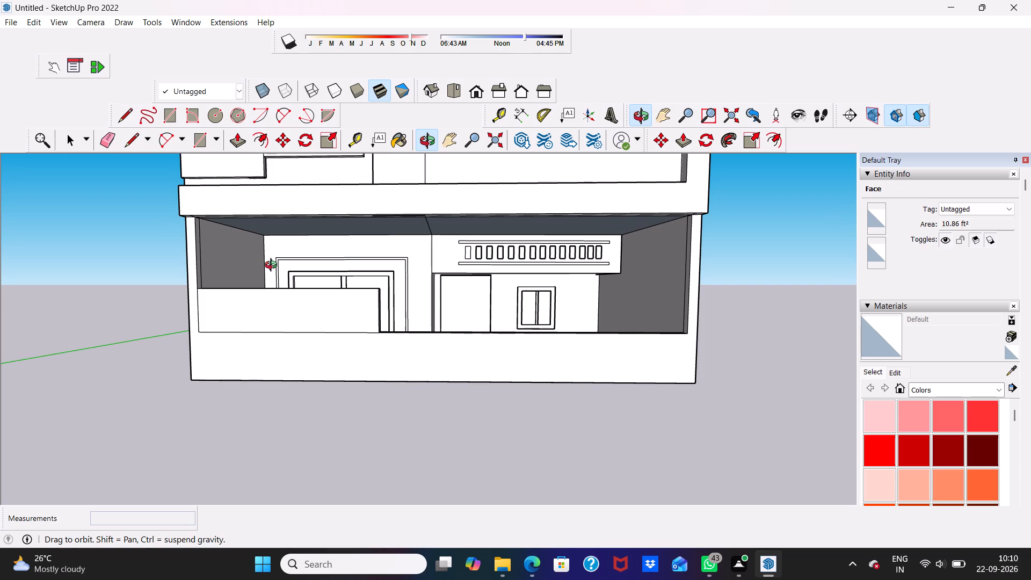
pyautogui.moveTo(273, 266); pyautogui.dragTo(273, 275, button='middle')
pyautogui.scroll(4, 273, 275)
pyautogui.scroll(-4, 273, 275)
pyautogui.moveTo(285, 289); pyautogui.dragTo(253, 350, button='middle')
pyautogui.scroll(10, 253, 350)
pyautogui.press('space')
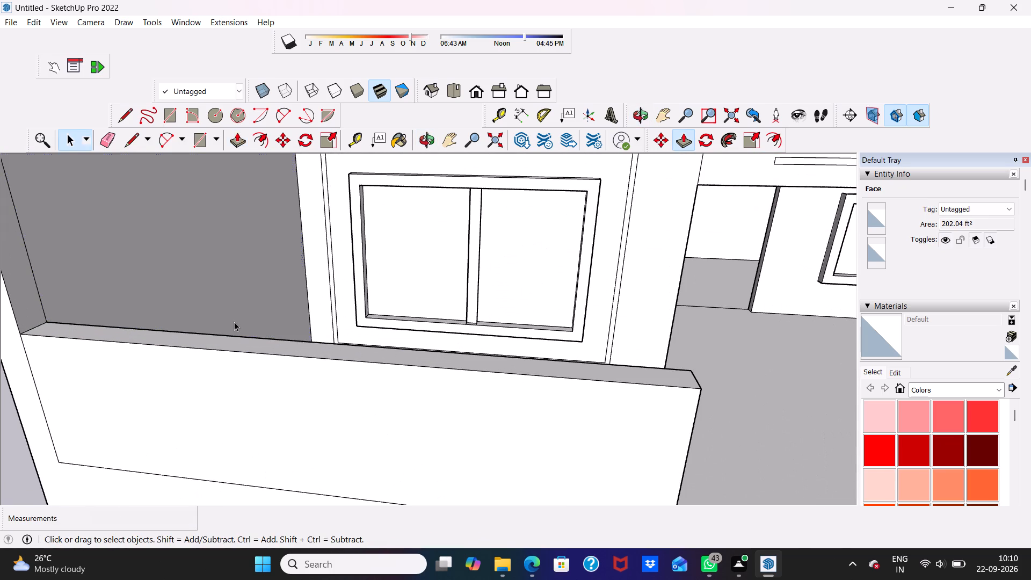
pyautogui.press('space')
pyautogui.scroll(-3, 281, 336)
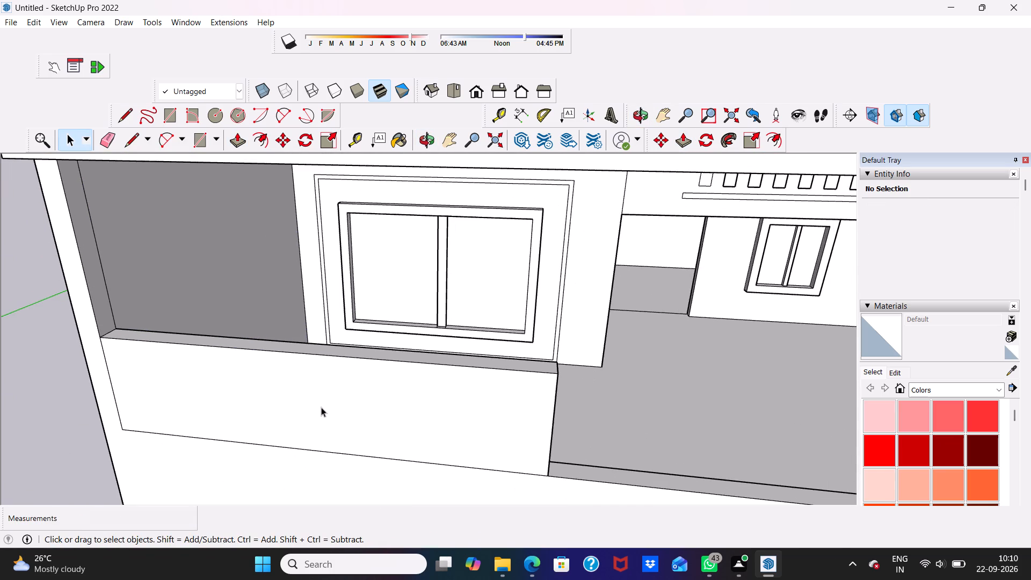
pyautogui.scroll(5, 321, 407)
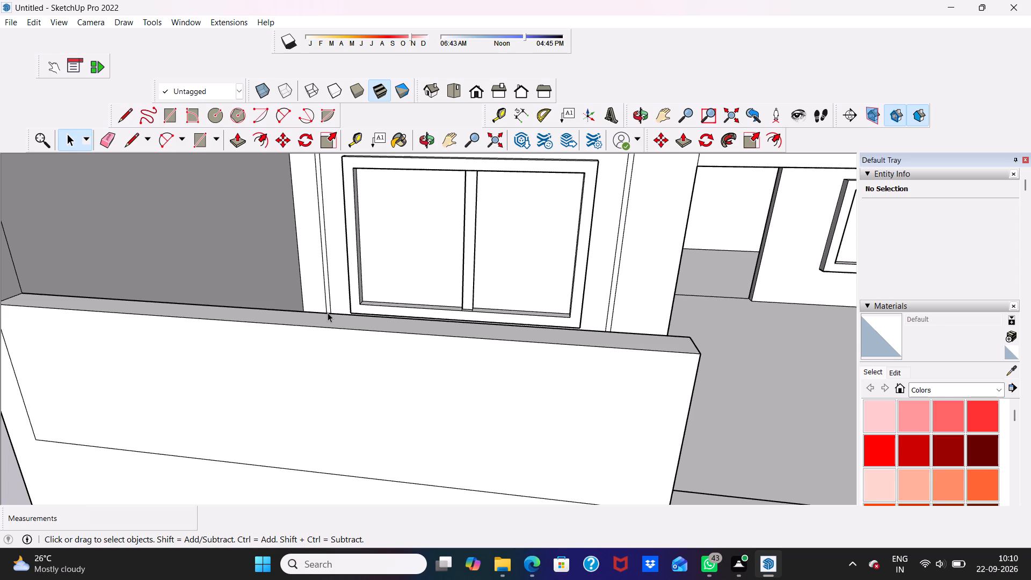
pyautogui.click(328, 313)
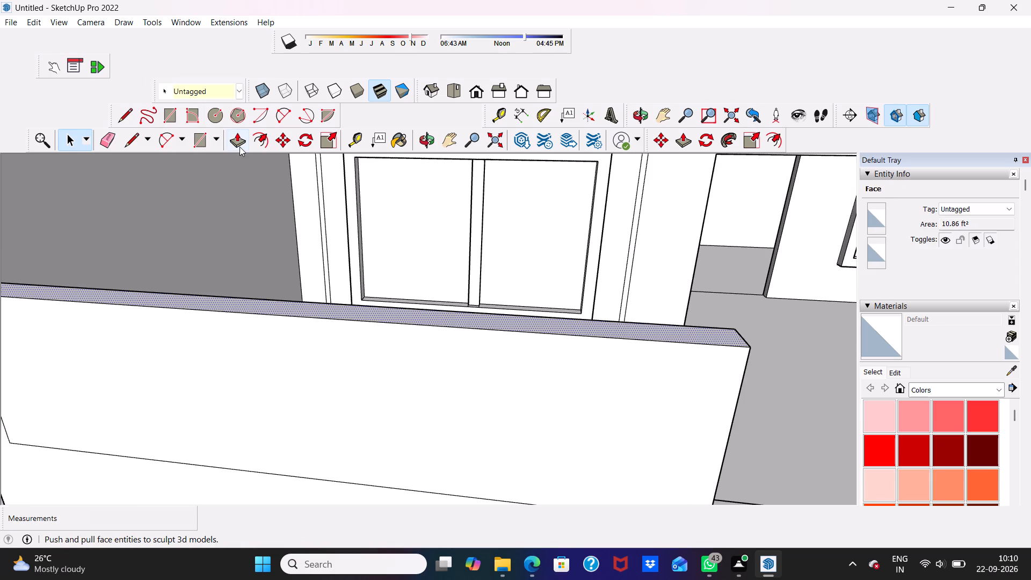
pyautogui.click(239, 141)
pyautogui.moveTo(256, 300); pyautogui.dragTo(257, 317)
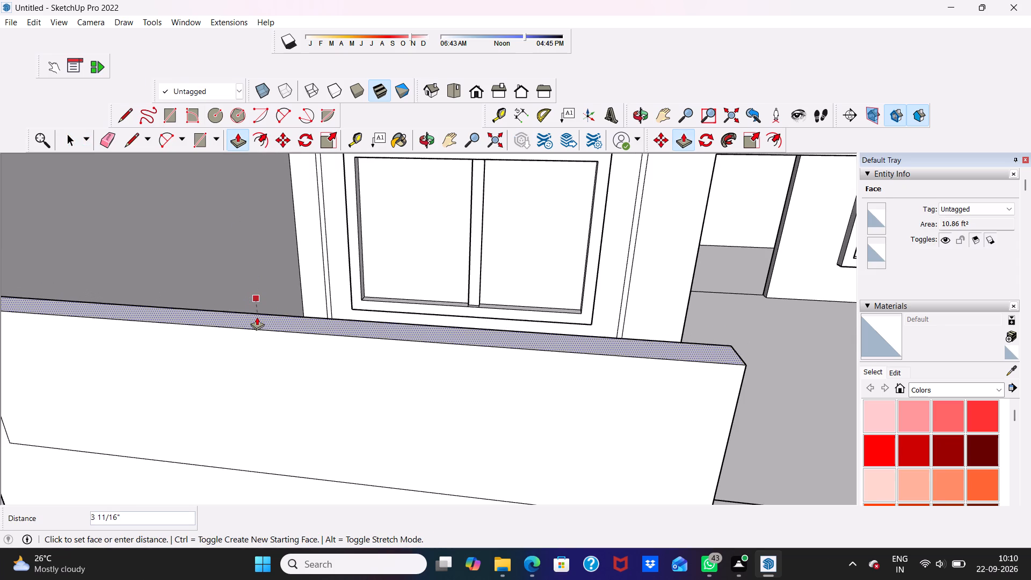
pyautogui.moveTo(257, 317); pyautogui.dragTo(258, 327)
# Examine the raised front wall's height against the large window, including from the standard front view.
pyautogui.scroll(-3, 253, 326)
pyautogui.moveTo(379, 429); pyautogui.dragTo(387, 388, button='middle')
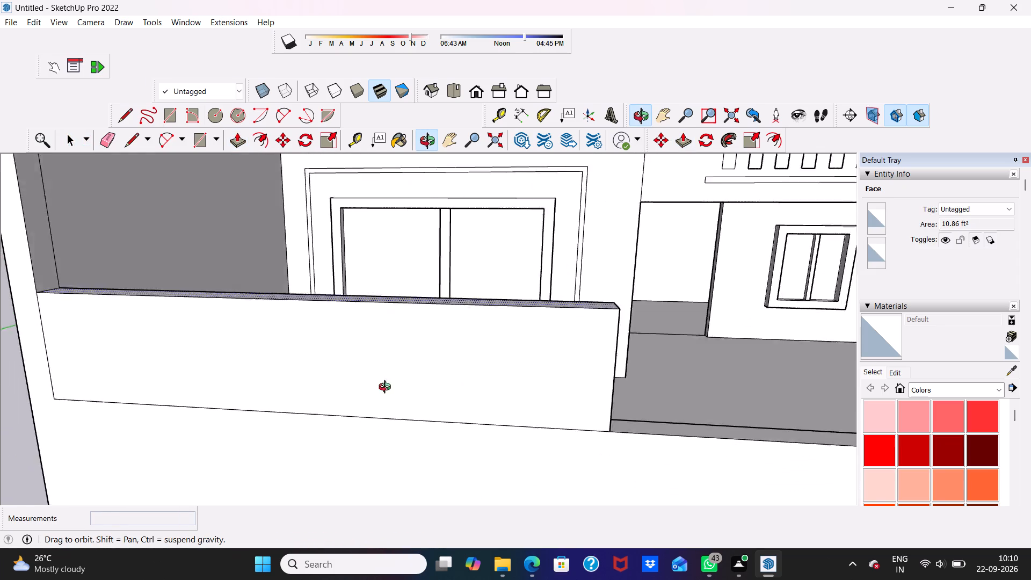
pyautogui.moveTo(387, 388); pyautogui.dragTo(390, 375, button='middle')
pyautogui.scroll(-4, 387, 373)
pyautogui.moveTo(436, 345); pyautogui.dragTo(462, 315, button='middle')
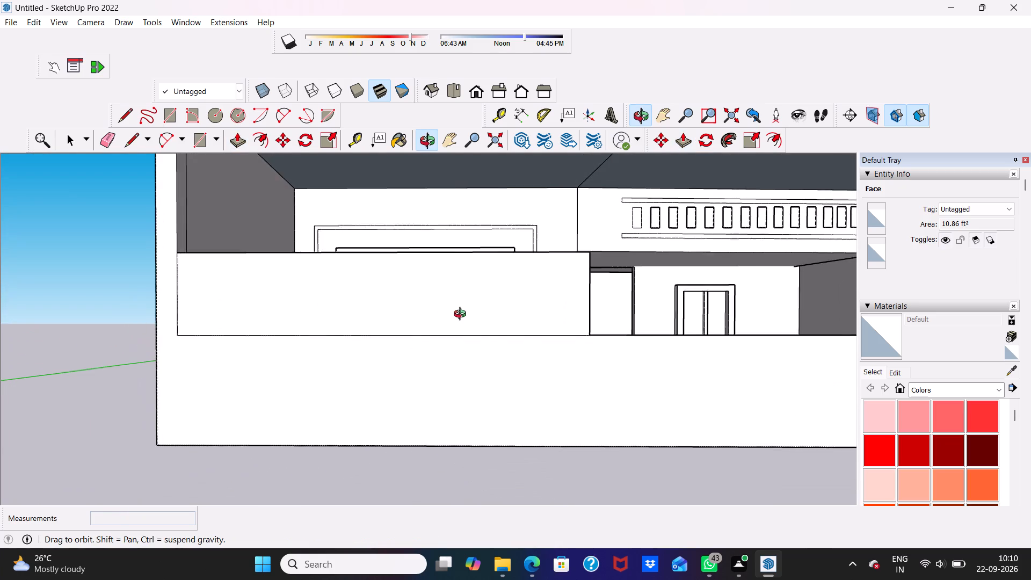
pyautogui.moveTo(462, 315); pyautogui.dragTo(454, 332, button='middle')
pyautogui.scroll(-1, 470, 275)
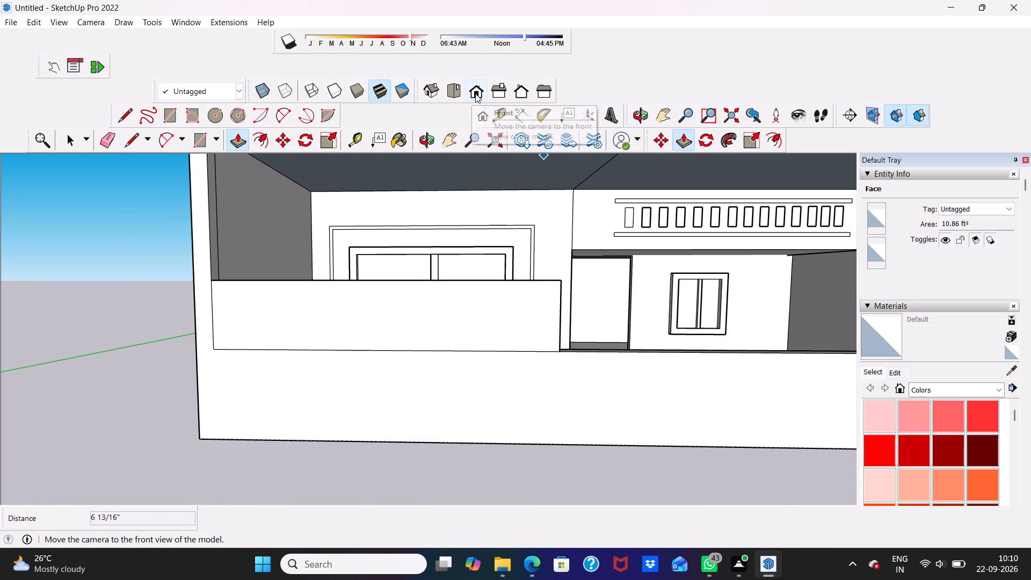
pyautogui.click(475, 93)
pyautogui.scroll(-7, 447, 257)
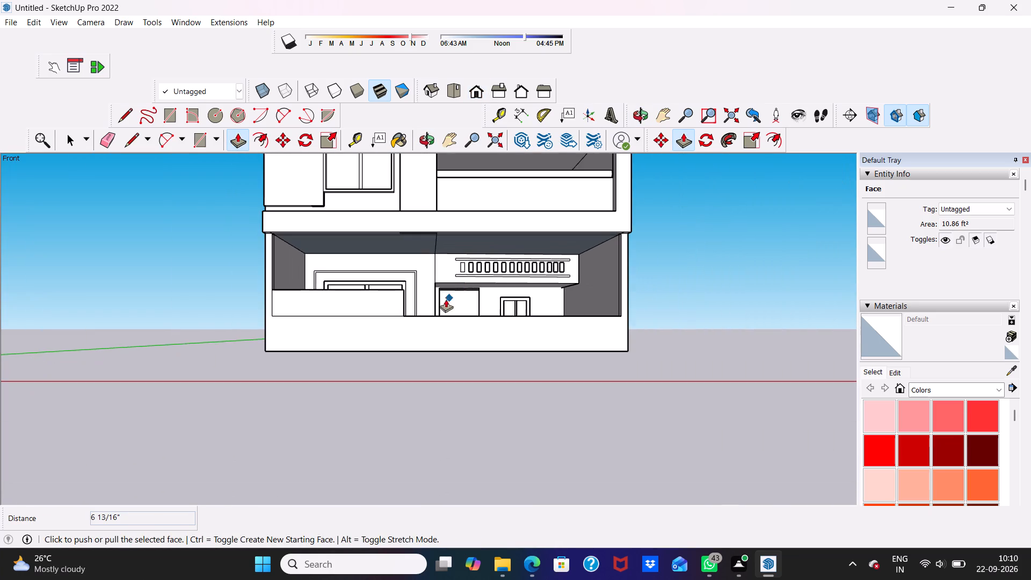
# Push the raised front wall section's top face down a further 6 3/4" or so.
pyautogui.scroll(3, 367, 314)
pyautogui.moveTo(366, 313); pyautogui.dragTo(429, 372, button='middle')
pyautogui.scroll(2, 416, 352)
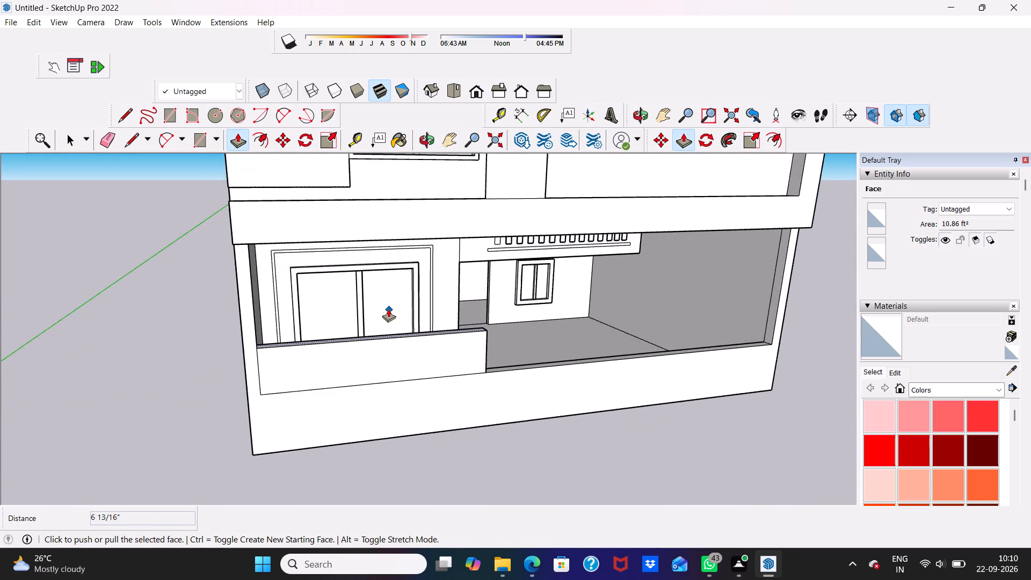
pyautogui.scroll(7, 388, 309)
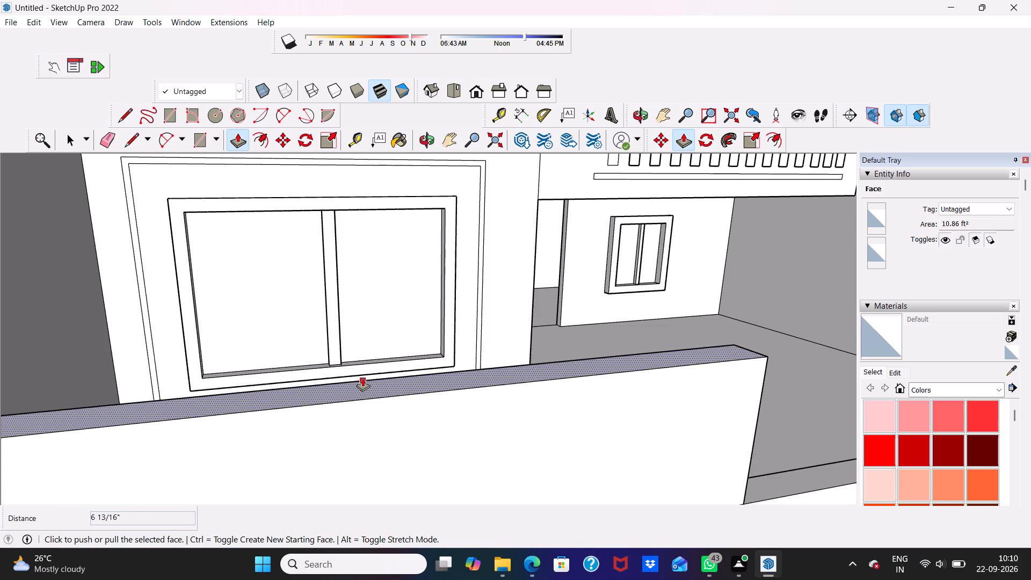
pyautogui.moveTo(362, 378); pyautogui.dragTo(369, 410)
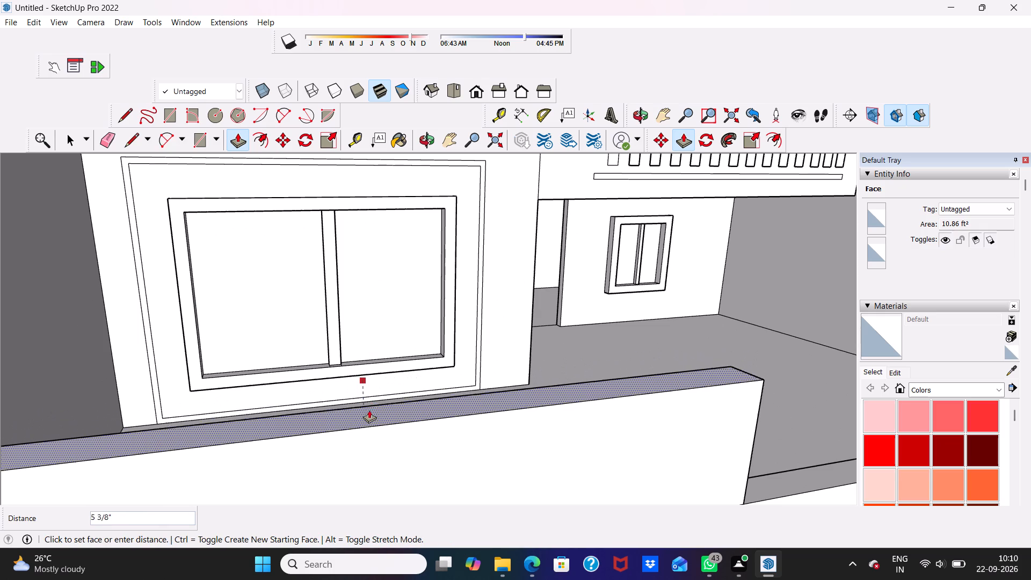
pyautogui.moveTo(369, 410); pyautogui.dragTo(370, 415)
# Erase the horizontal seam edge below the raised front wall section and the short vertical edge at its outer end.
pyautogui.scroll(-5, 314, 346)
pyautogui.moveTo(384, 366); pyautogui.dragTo(382, 293, button='middle')
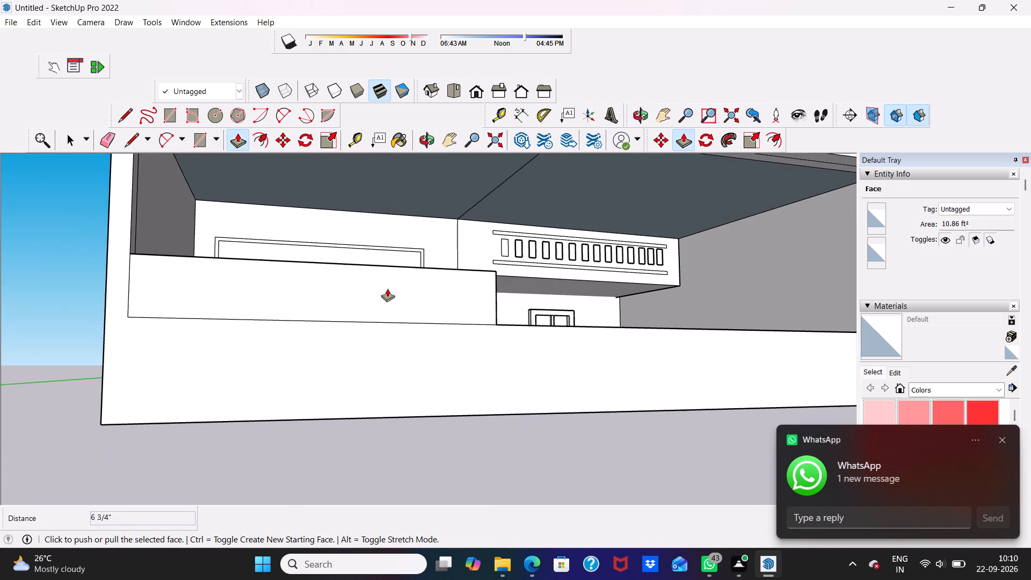
pyautogui.press('space')
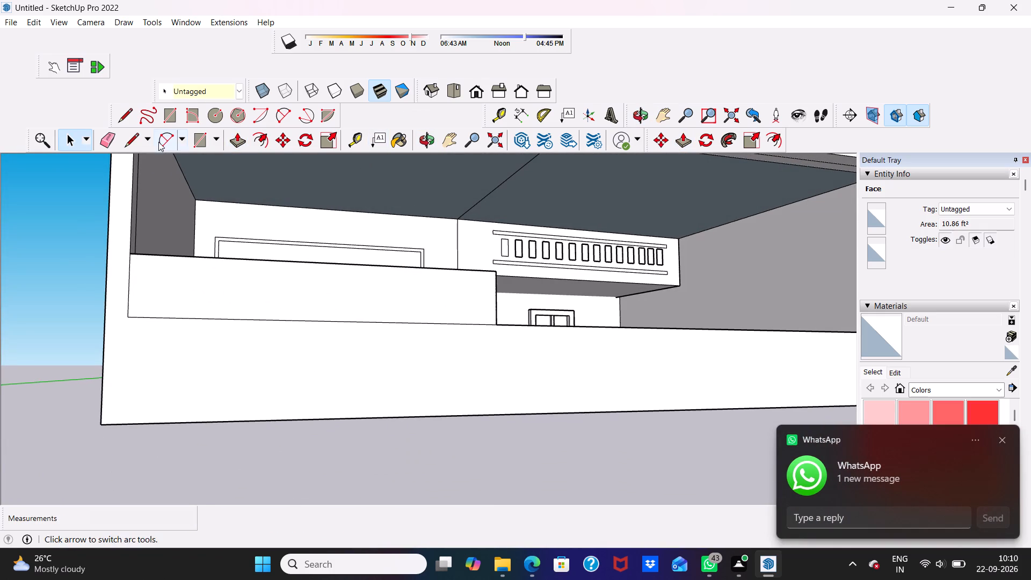
pyautogui.click(106, 134)
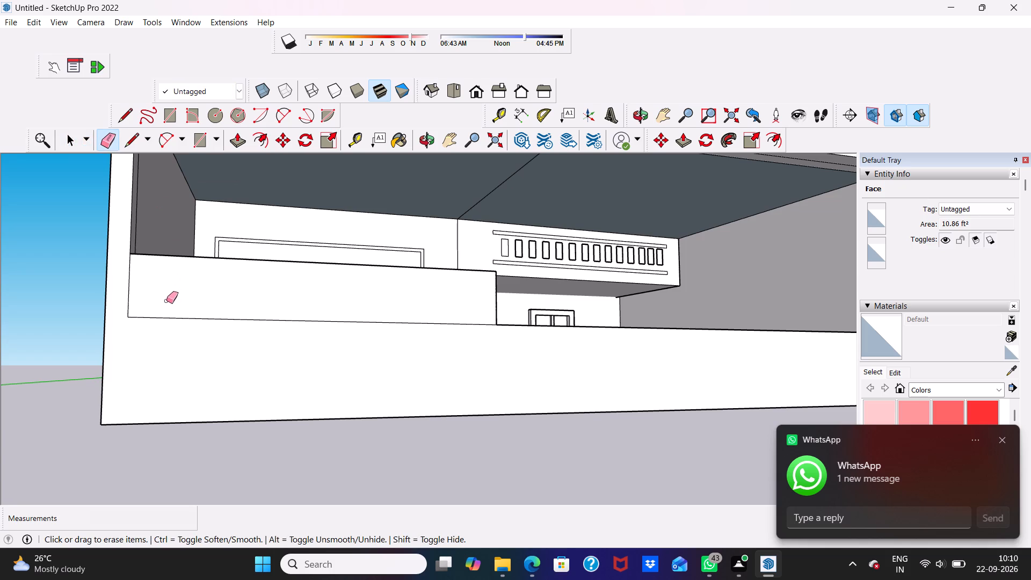
pyautogui.click(157, 317)
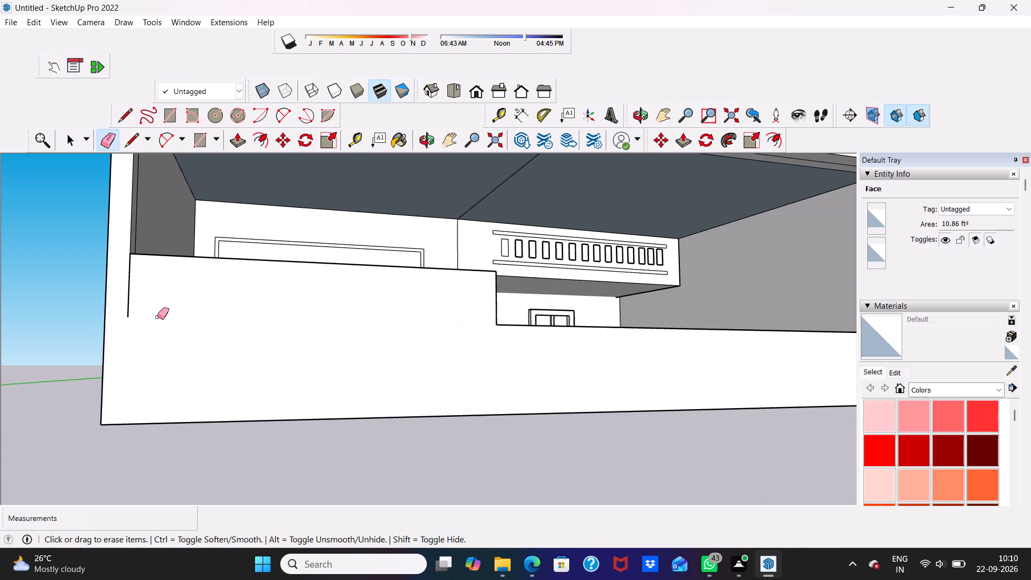
pyautogui.scroll(-1, 215, 305)
pyautogui.moveTo(208, 299); pyautogui.dragTo(31, 352, button='middle')
pyautogui.scroll(4, 63, 336)
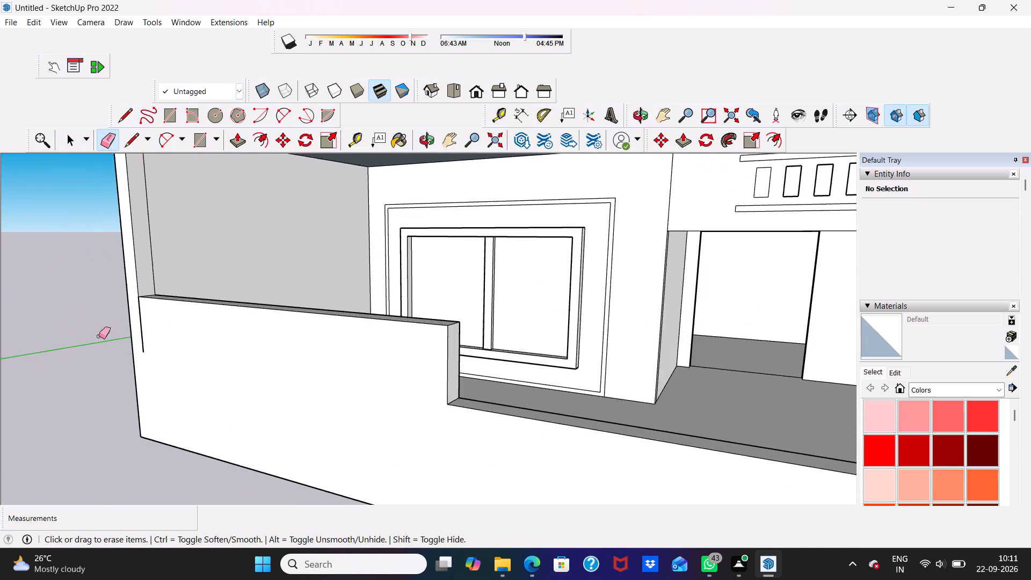
pyautogui.scroll(4, 151, 343)
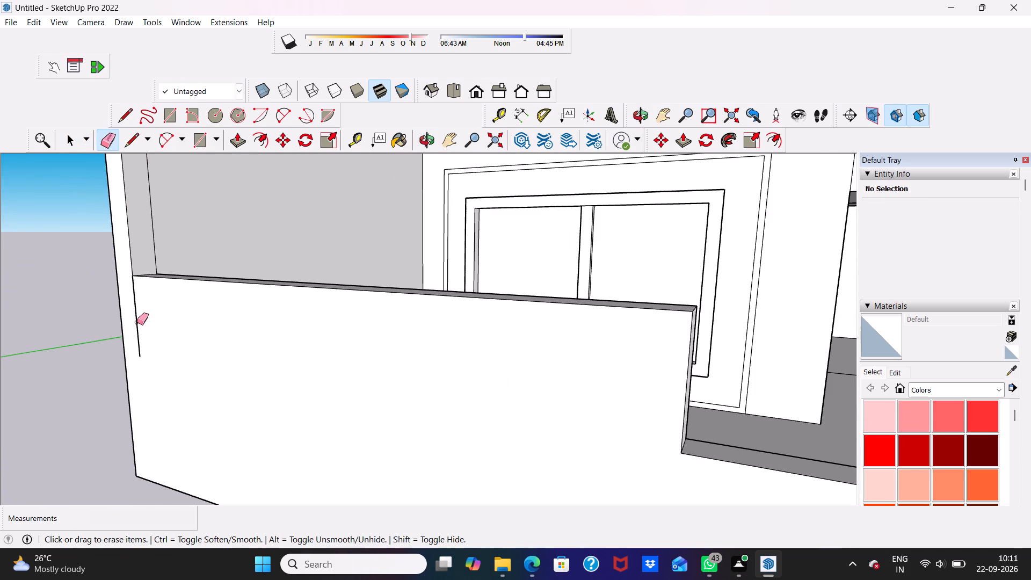
pyautogui.click(137, 322)
# Examine the cleaned stepped front wall and the porch behind it from the front and above.
pyautogui.scroll(-3, 137, 322)
pyautogui.moveTo(157, 306); pyautogui.dragTo(303, 280, button='middle')
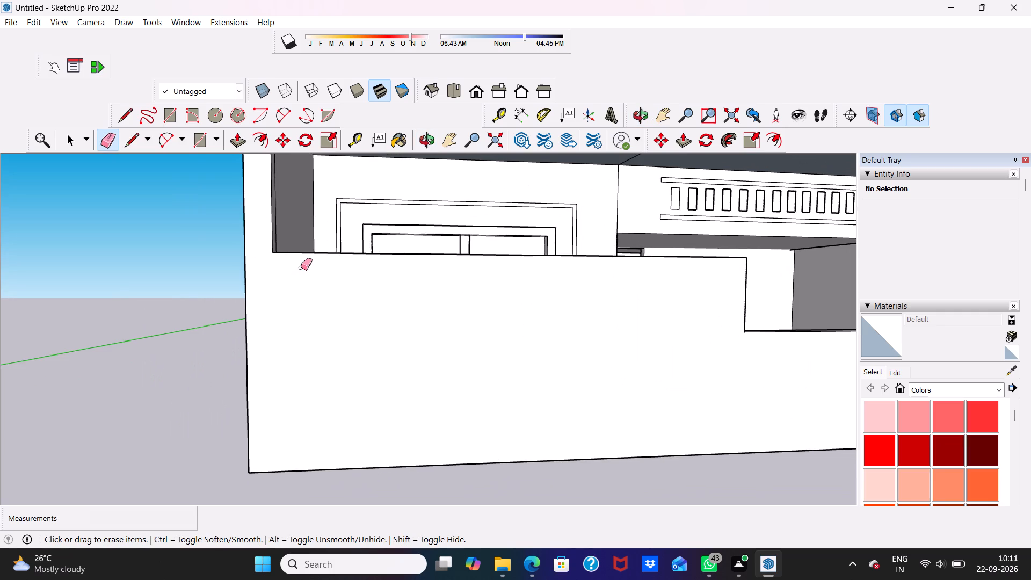
pyautogui.scroll(-3, 301, 267)
pyautogui.press('space')
pyautogui.scroll(-7, 293, 251)
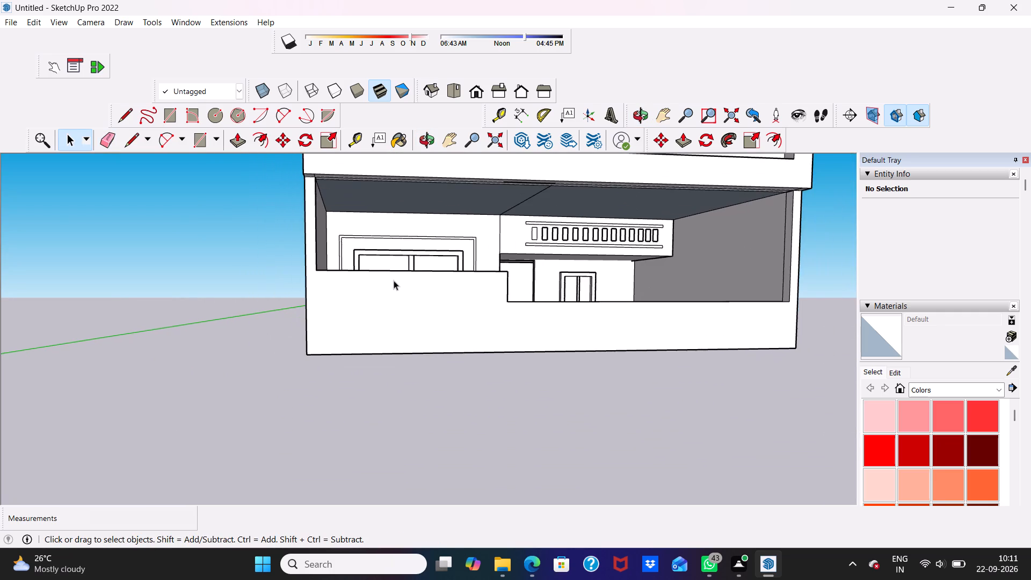
pyautogui.moveTo(388, 277); pyautogui.dragTo(365, 334, button='middle')
pyautogui.scroll(5, 365, 334)
pyautogui.moveTo(336, 398); pyautogui.dragTo(338, 382, button='middle')
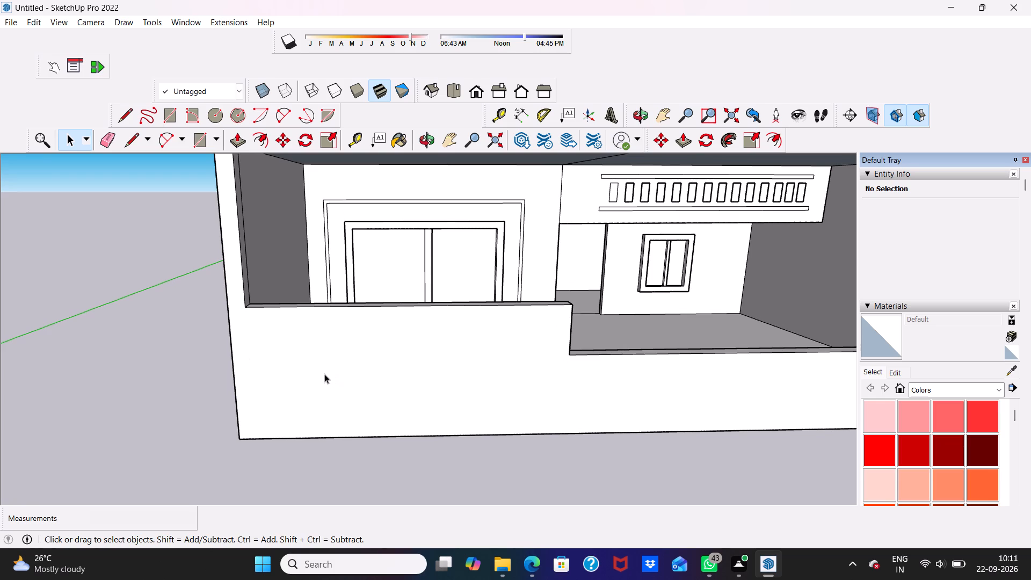
# Draw a rectangle about 2' 11 7/16" by 2' 1 1/16" on the raised front wall, hanging from its top edge below the large window.
pyautogui.scroll(1, 324, 374)
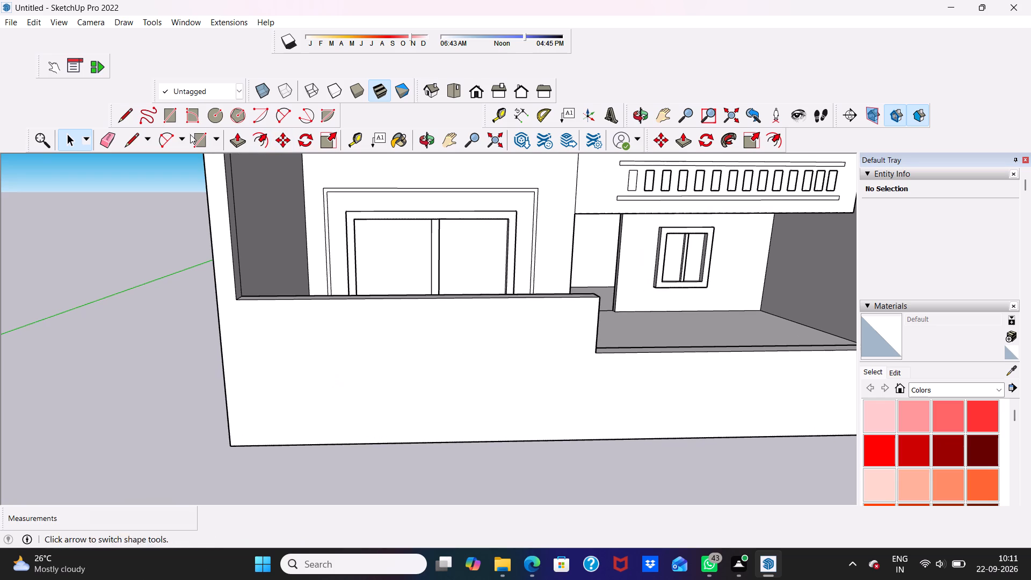
pyautogui.click(171, 113)
pyautogui.scroll(5, 375, 295)
pyautogui.scroll(-1, 407, 315)
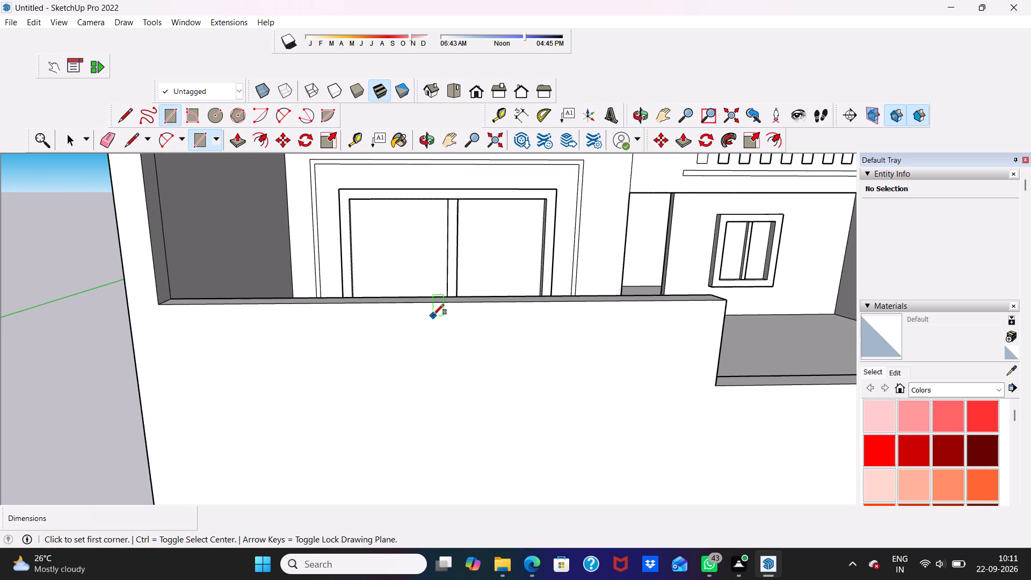
pyautogui.scroll(-3, 434, 315)
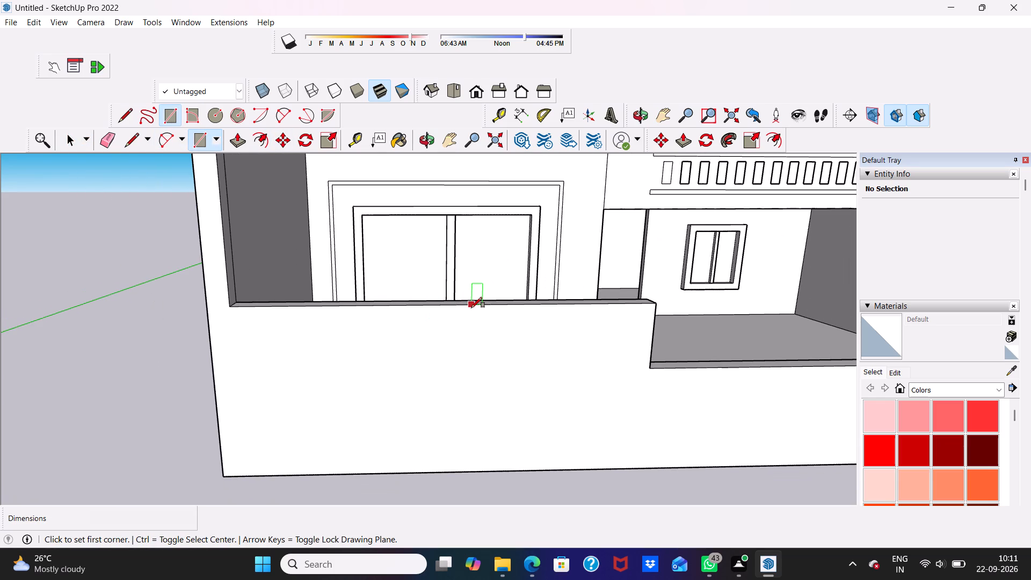
pyautogui.click(387, 306)
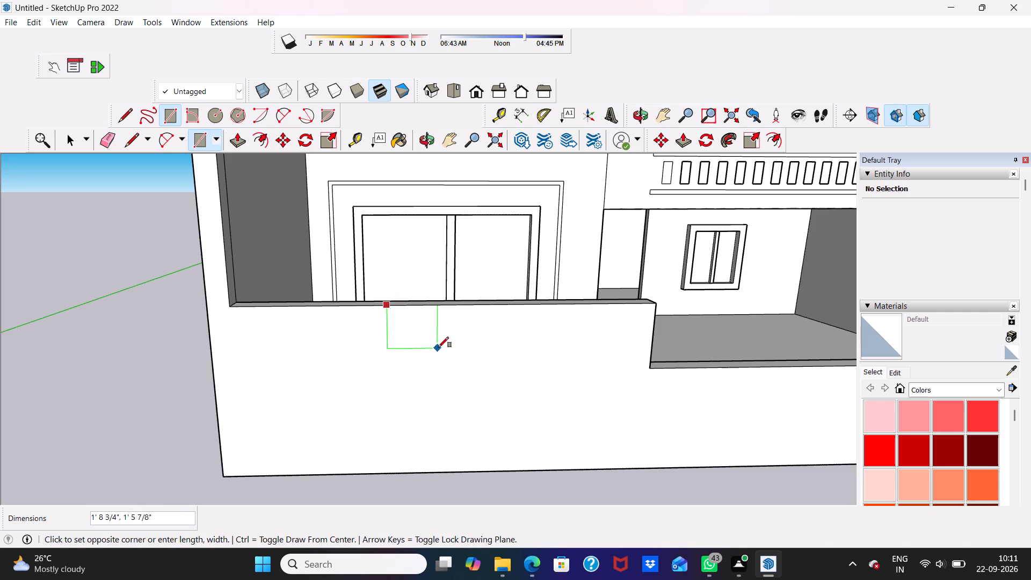
pyautogui.click(473, 364)
pyautogui.press('space')
pyautogui.press('space')
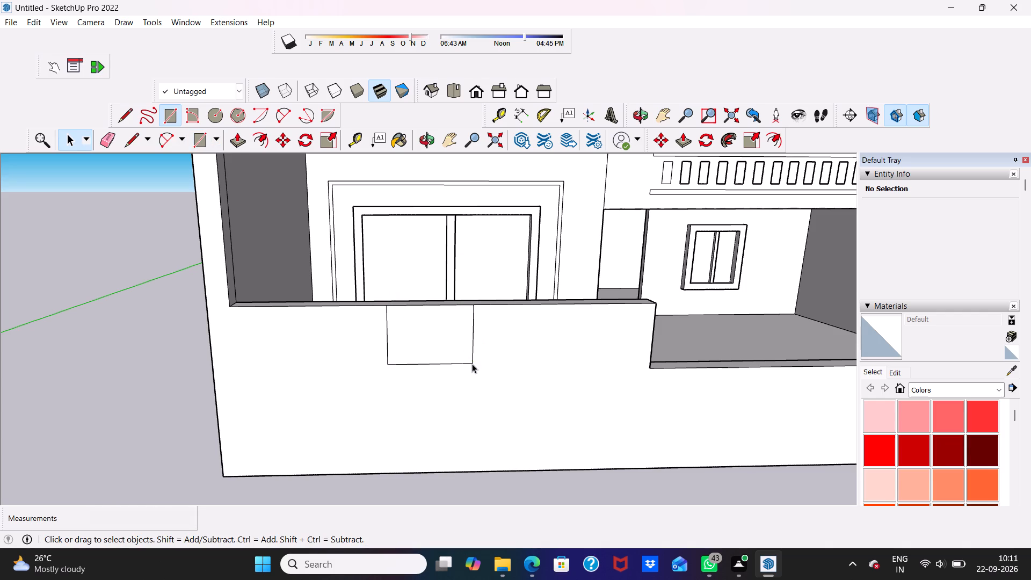
# Push the rectangle through the front wall's full thickness to cut an open notch in its top edge.
pyautogui.scroll(3, 472, 364)
pyautogui.scroll(4, 448, 325)
pyautogui.click(415, 343)
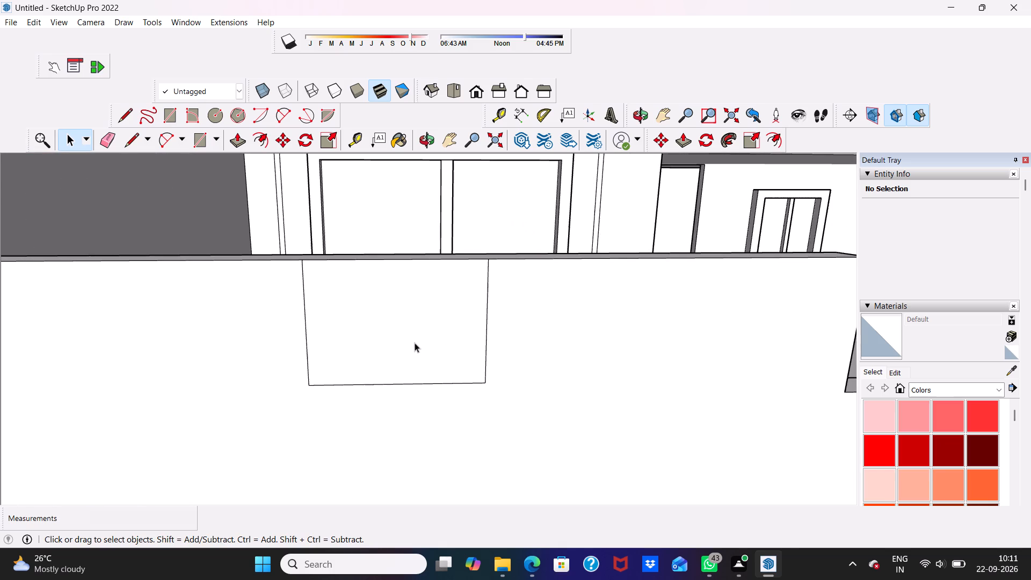
pyautogui.click(239, 143)
pyautogui.moveTo(388, 337); pyautogui.dragTo(393, 320)
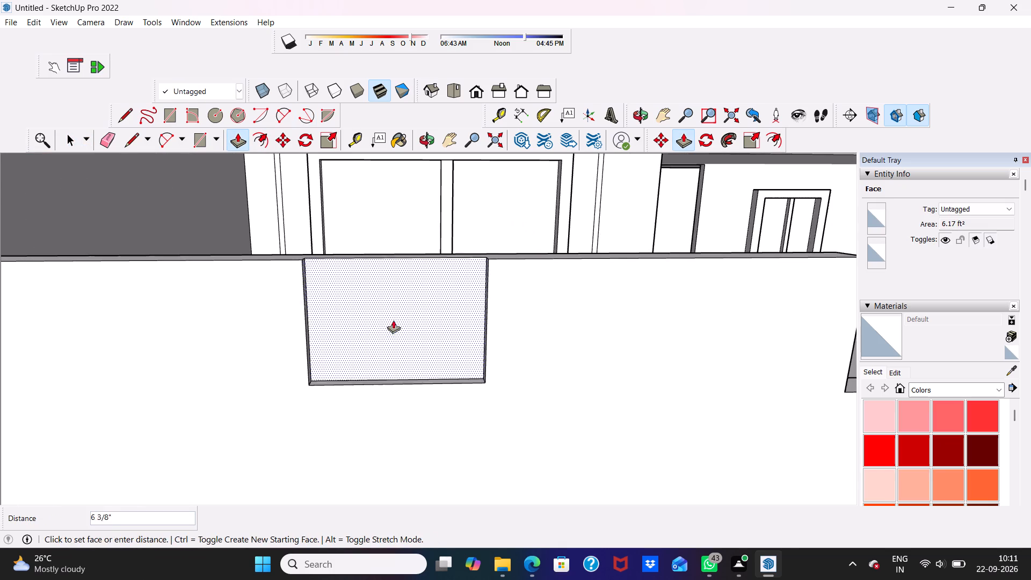
pyautogui.moveTo(393, 320); pyautogui.dragTo(394, 317)
pyautogui.scroll(-4, 398, 307)
pyautogui.moveTo(406, 316); pyautogui.dragTo(427, 290, button='middle')
pyautogui.press('space')
pyautogui.press('space')
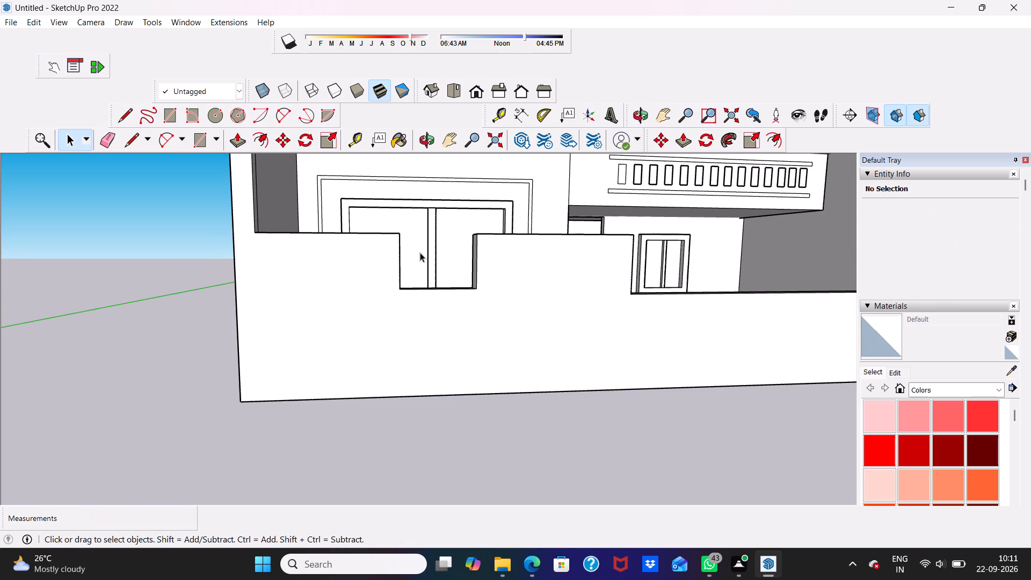
# Draw a small circle near the top of the notch's side face, on the side away from the porch.
pyautogui.scroll(7, 412, 245)
pyautogui.scroll(-6, 408, 250)
pyautogui.moveTo(418, 269); pyautogui.dragTo(414, 271, button='middle')
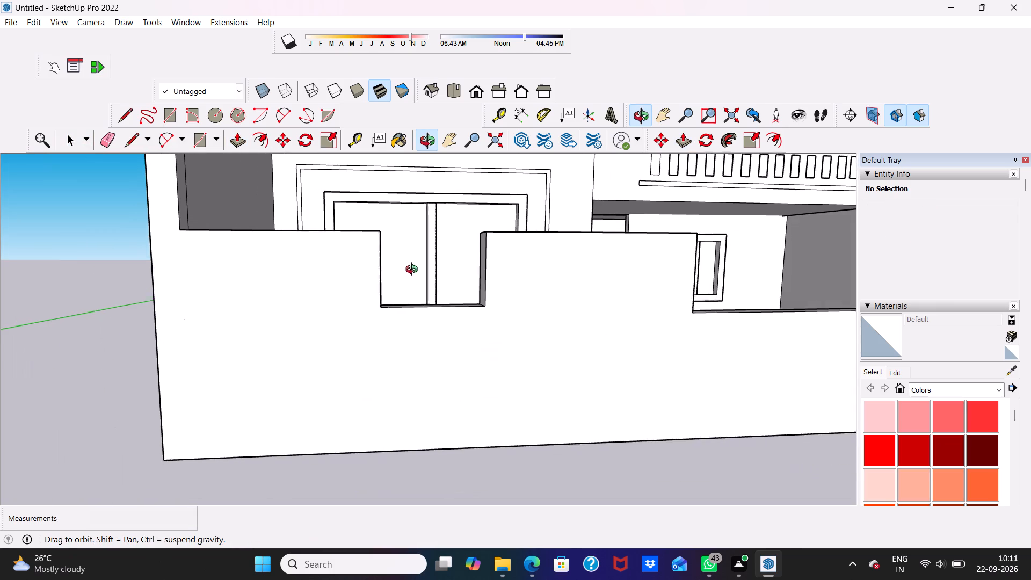
pyautogui.moveTo(414, 271); pyautogui.dragTo(403, 300, button='middle')
pyautogui.scroll(4, 403, 300)
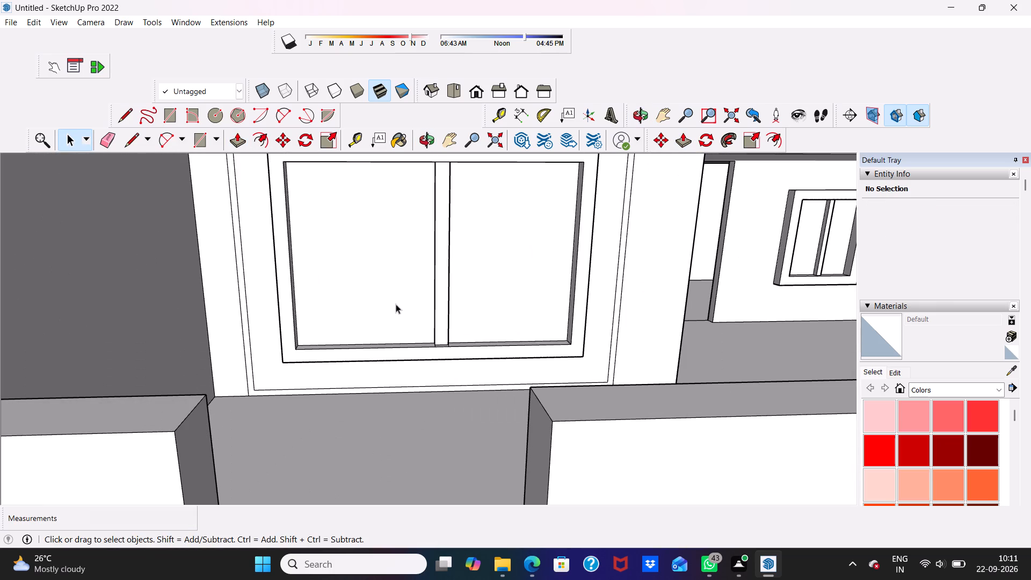
pyautogui.scroll(-8, 367, 331)
pyautogui.moveTo(362, 335); pyautogui.dragTo(355, 371, button='middle')
pyautogui.scroll(7, 357, 400)
pyautogui.scroll(3, 338, 340)
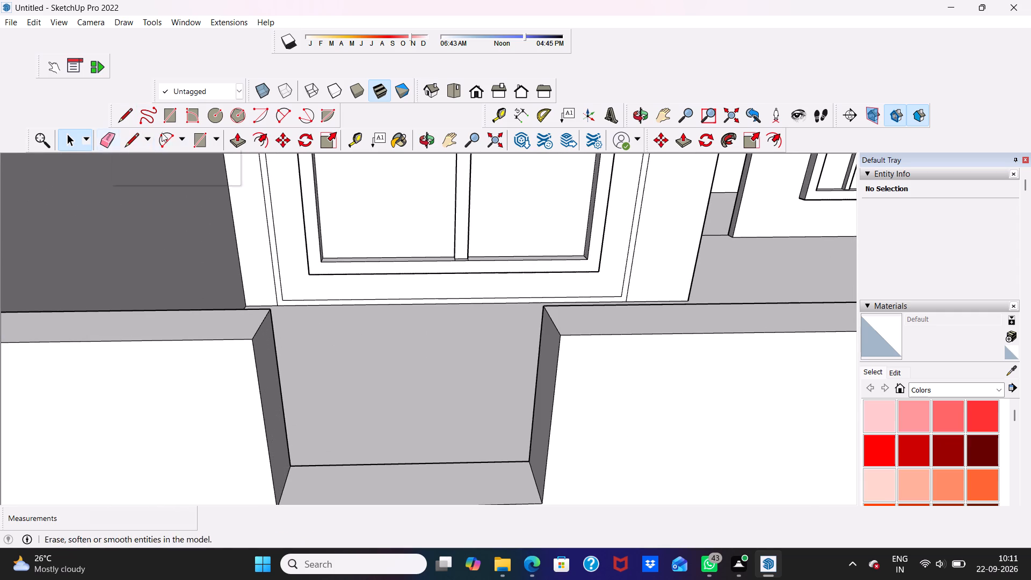
pyautogui.click(214, 113)
pyautogui.scroll(3, 268, 368)
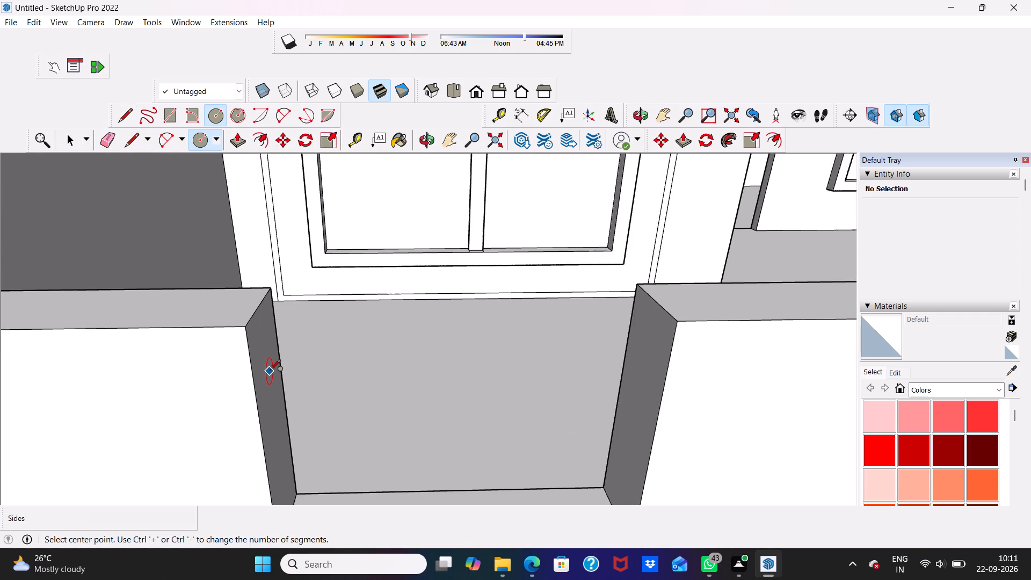
pyautogui.scroll(4, 270, 337)
pyautogui.click(260, 315)
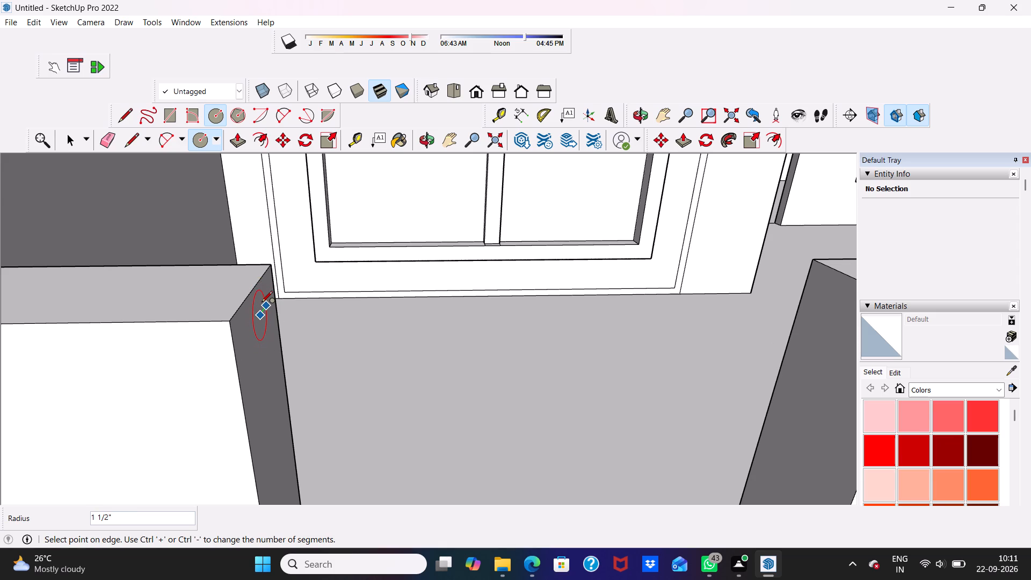
pyautogui.click(262, 303)
pyautogui.press('space')
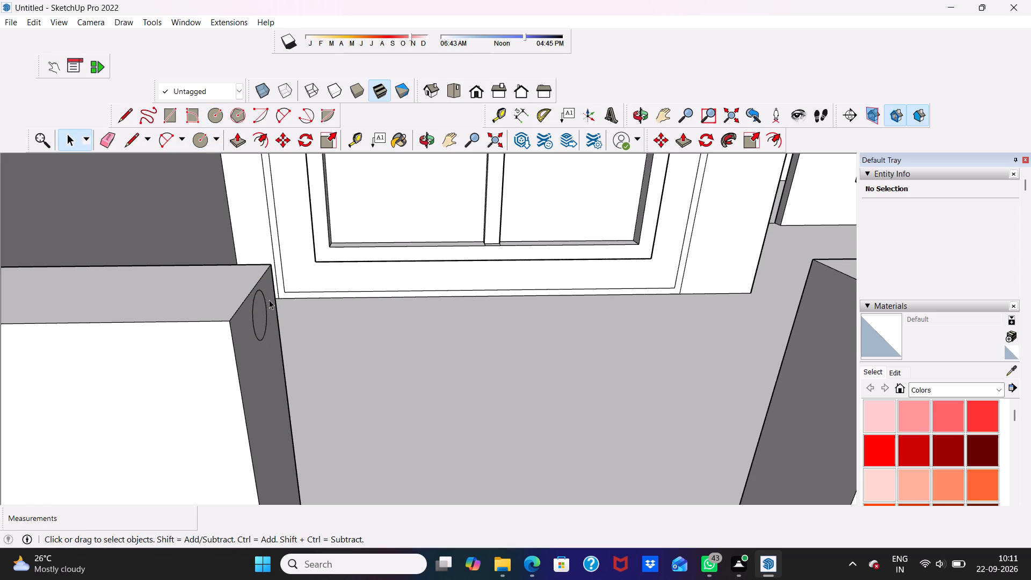
# Pull the circle about 2' 11 7/16" across the notch to the opposite side face to form a round top rail.
pyautogui.click(238, 138)
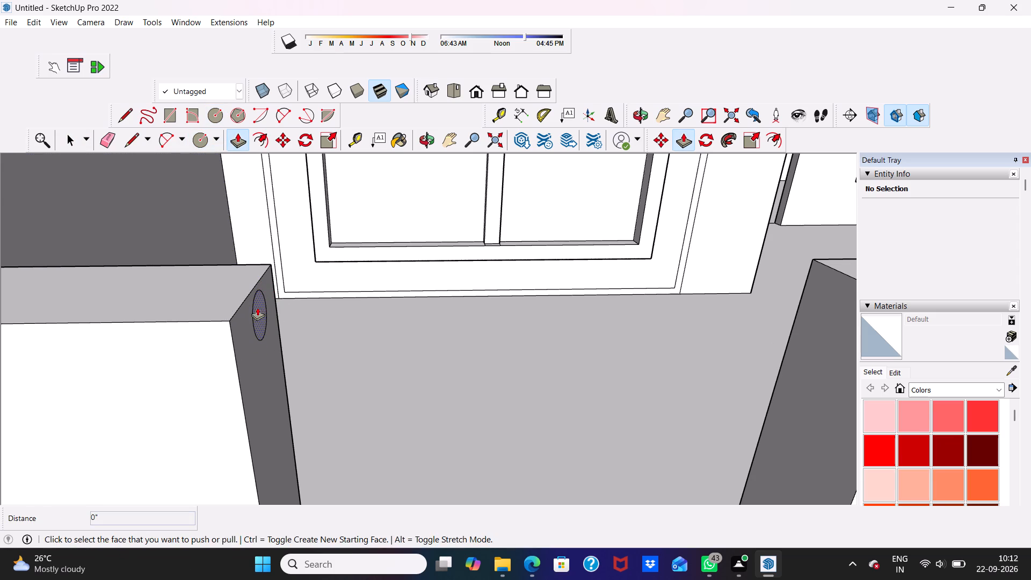
pyautogui.click(262, 303)
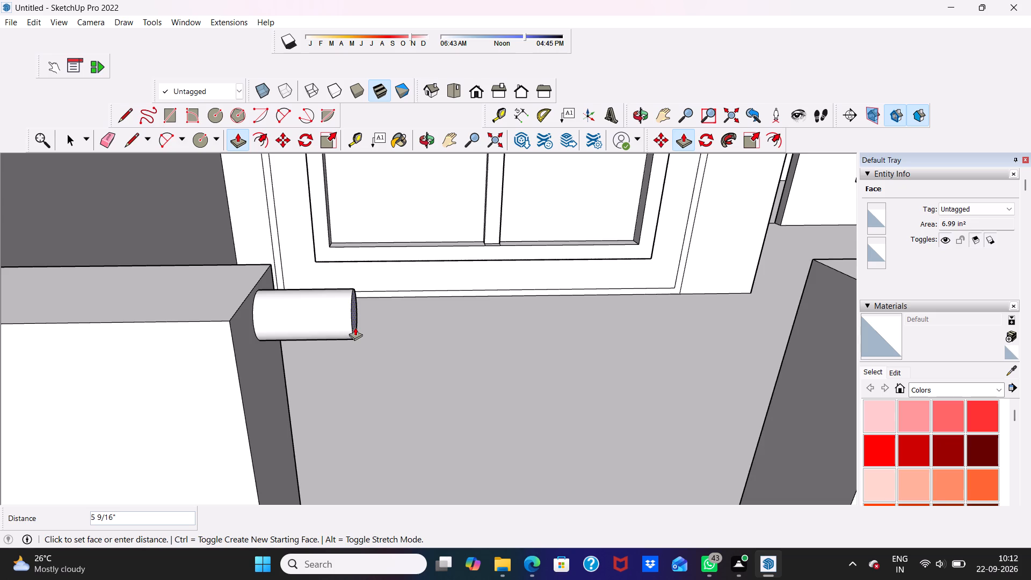
pyautogui.scroll(-8, 355, 328)
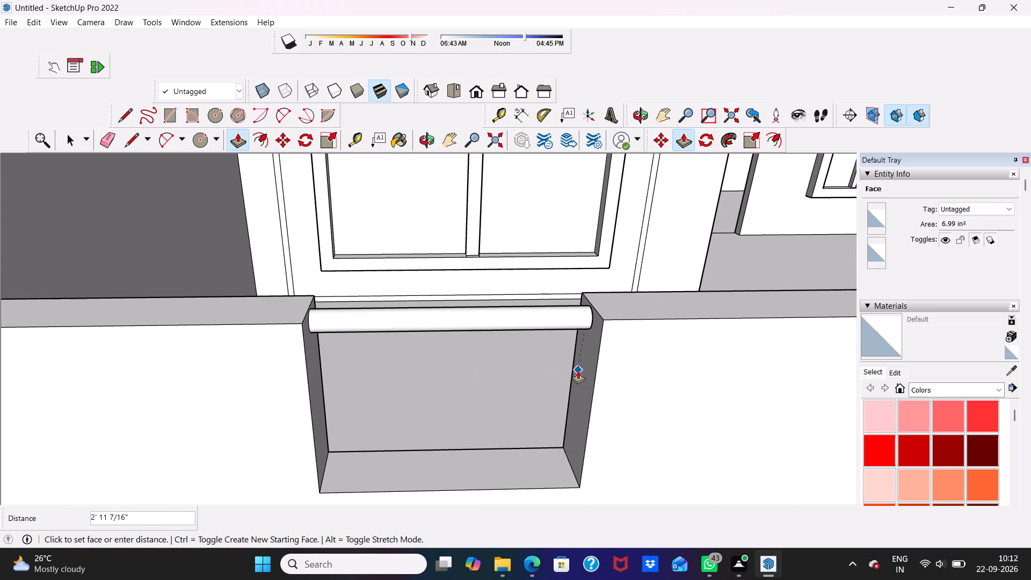
pyautogui.click(578, 371)
pyautogui.moveTo(535, 395); pyautogui.dragTo(522, 352, button='middle')
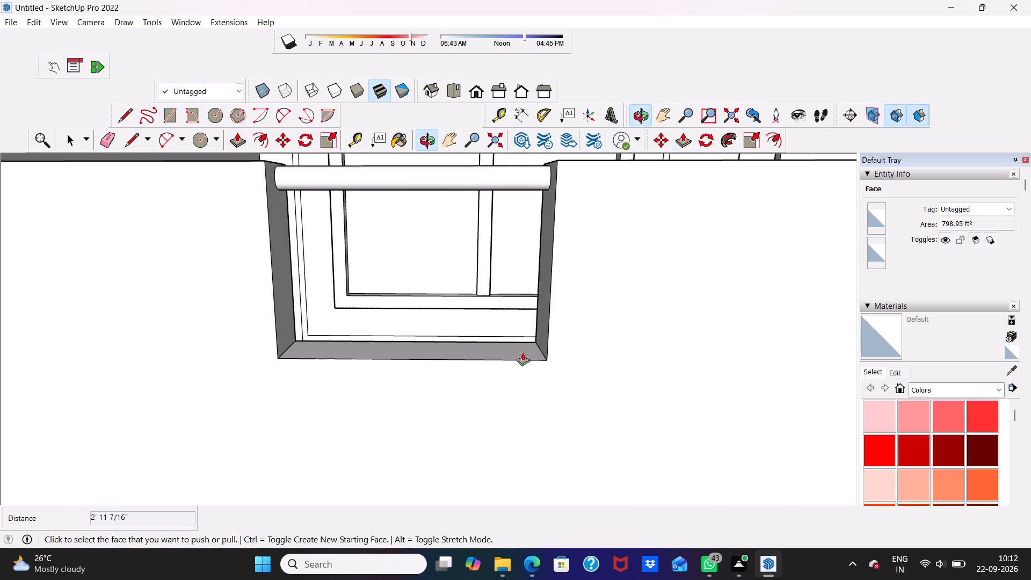
pyautogui.press('space')
# Draw a small circle on the notch's bottom face, near the end where the rail was started.
pyautogui.scroll(-1, 522, 352)
pyautogui.scroll(1, 522, 343)
pyautogui.scroll(-5, 520, 325)
pyautogui.moveTo(479, 309); pyautogui.dragTo(470, 342, button='middle')
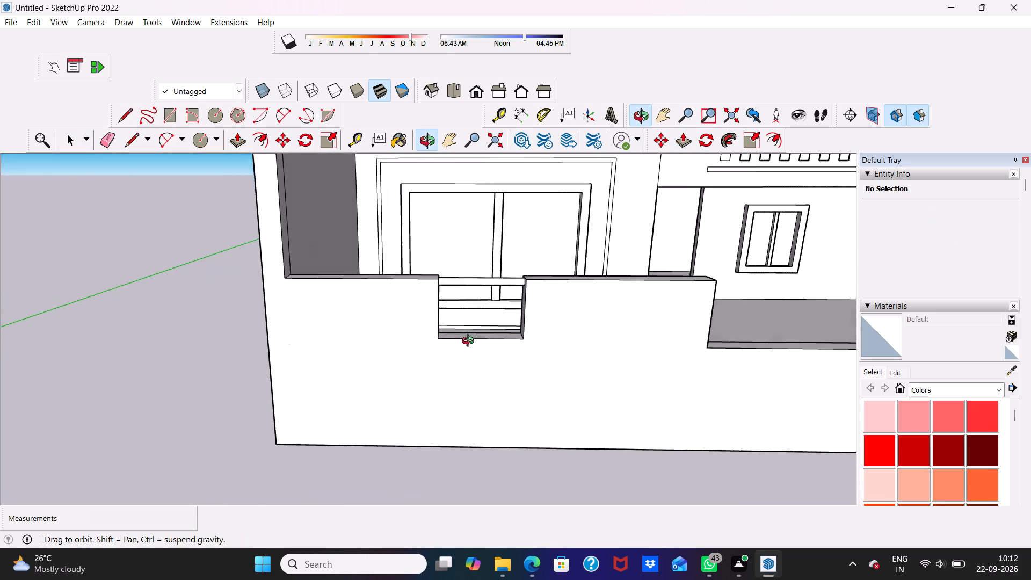
pyautogui.moveTo(470, 342); pyautogui.dragTo(463, 369, button='middle')
pyautogui.scroll(6, 475, 407)
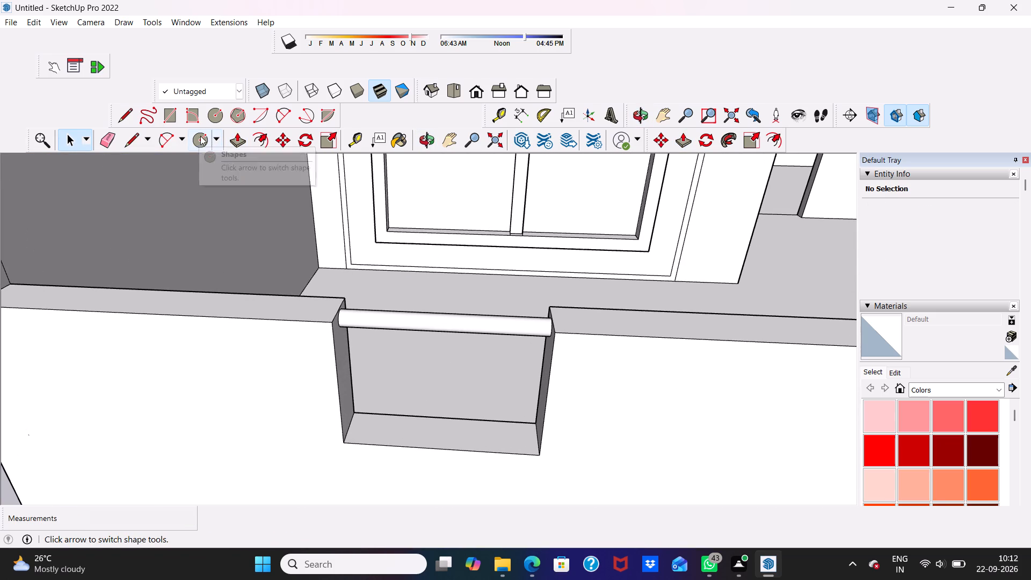
pyautogui.click(200, 135)
pyautogui.scroll(5, 394, 539)
pyautogui.scroll(8, 383, 448)
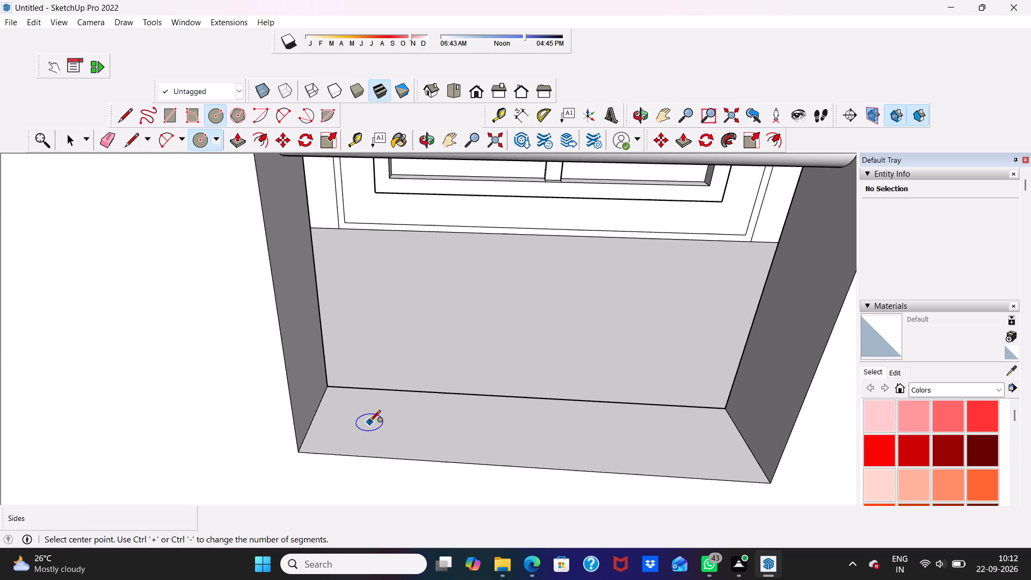
pyautogui.click(339, 416)
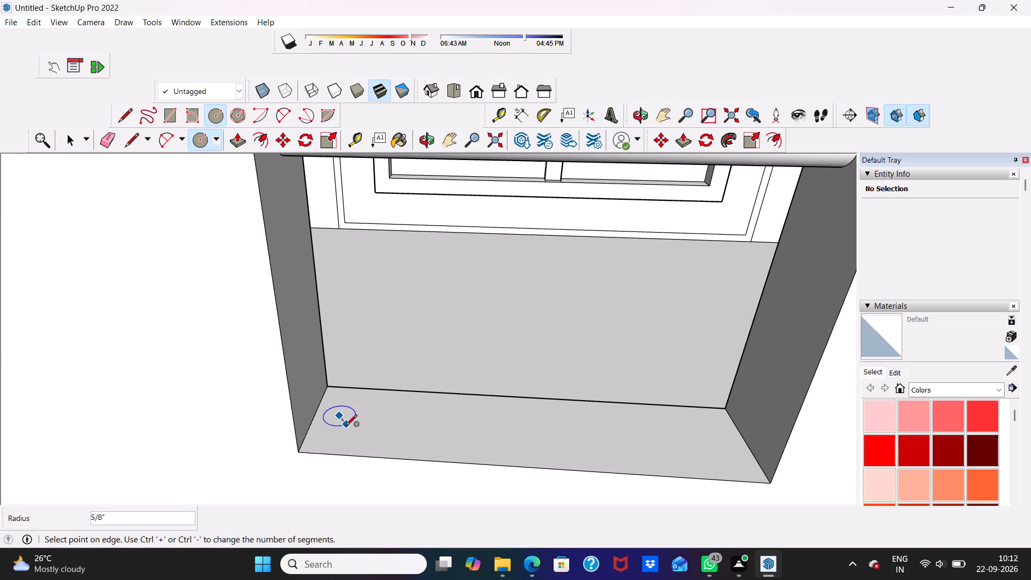
pyautogui.click(346, 427)
pyautogui.press('space')
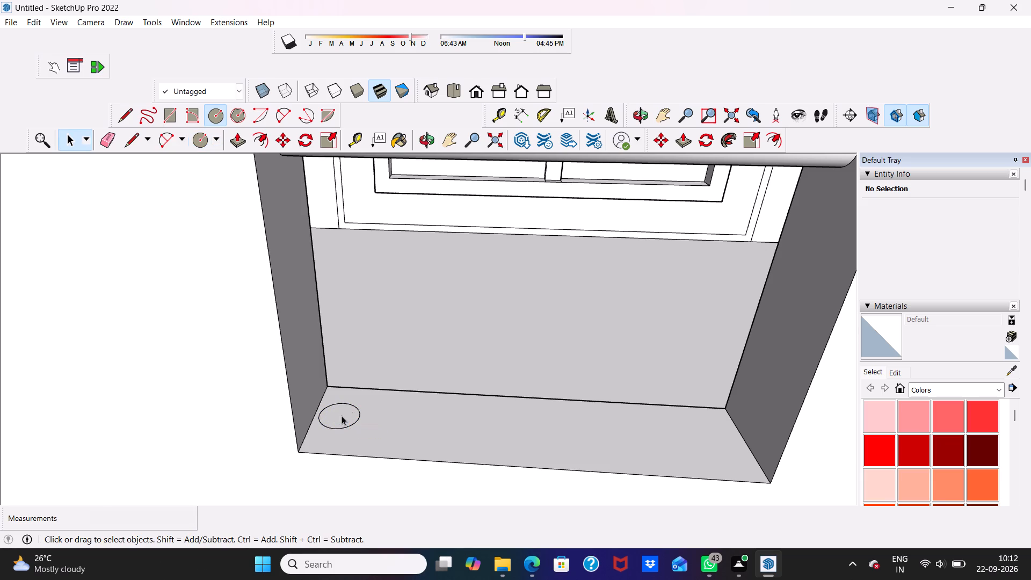
# Copy the circle three times along the notch's bottom face, the first about 5 7/8" away, and shift the third copy slightly back toward the row.
pyautogui.doubleClick(349, 417)
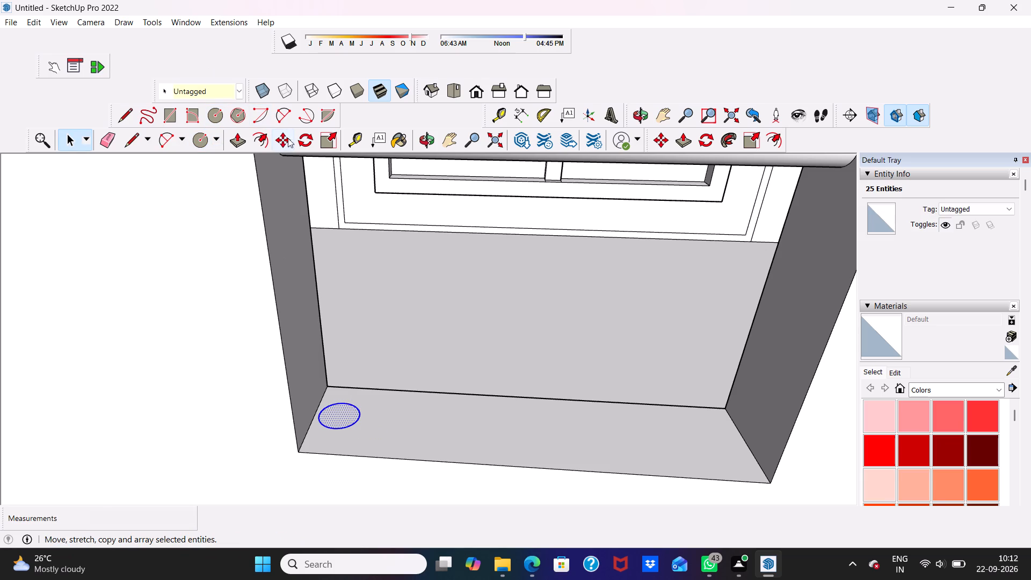
pyautogui.click(286, 141)
pyautogui.click(358, 419)
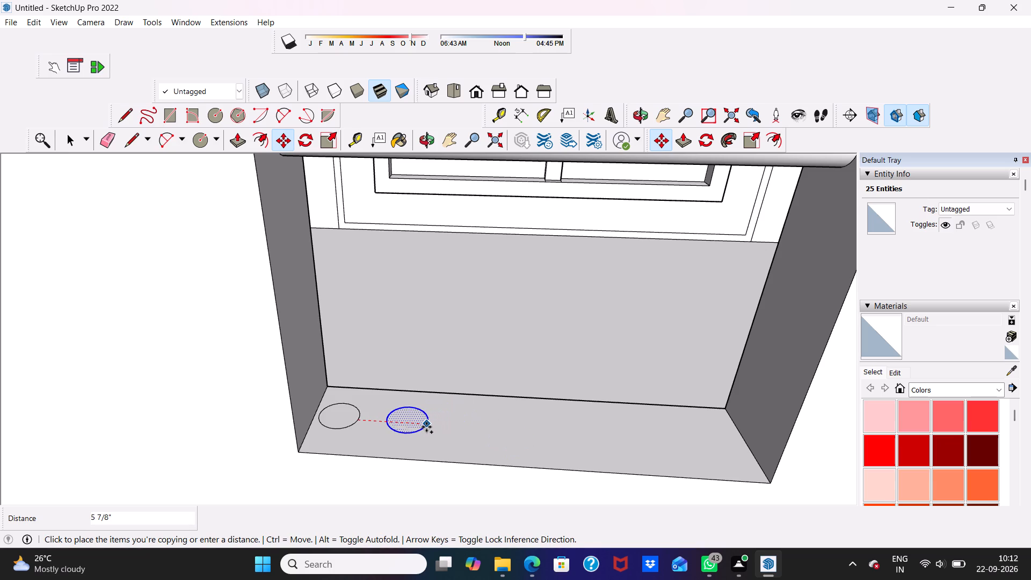
pyautogui.click(426, 427)
pyautogui.click(425, 426)
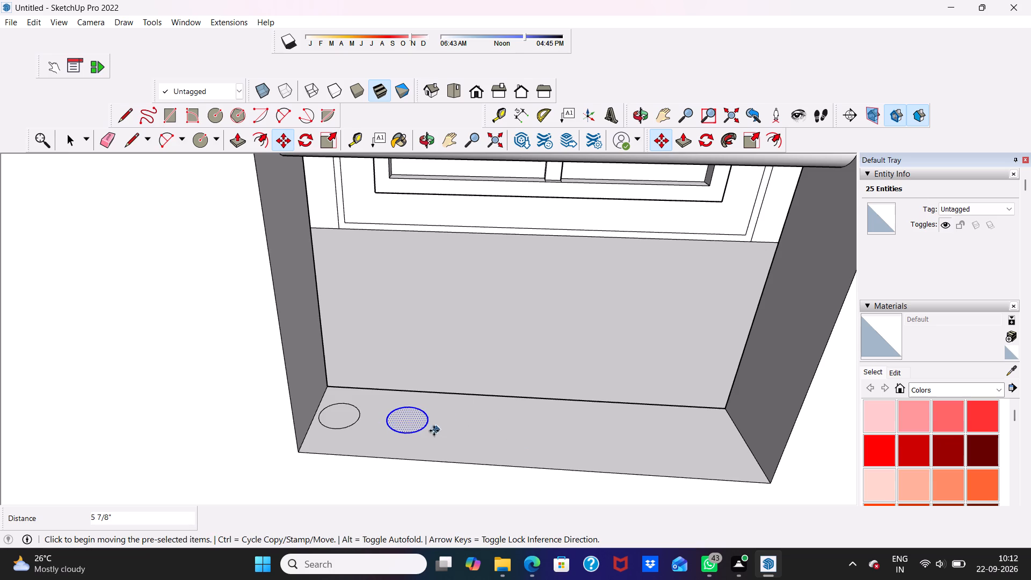
pyautogui.scroll(1, 428, 430)
pyautogui.click(426, 424)
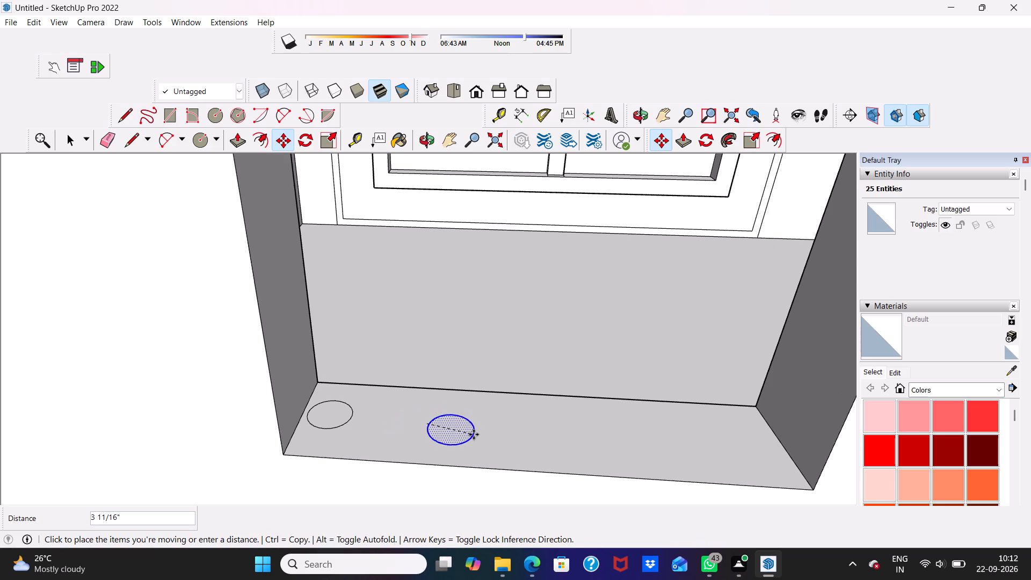
pyautogui.click(506, 425)
pyautogui.click(506, 425)
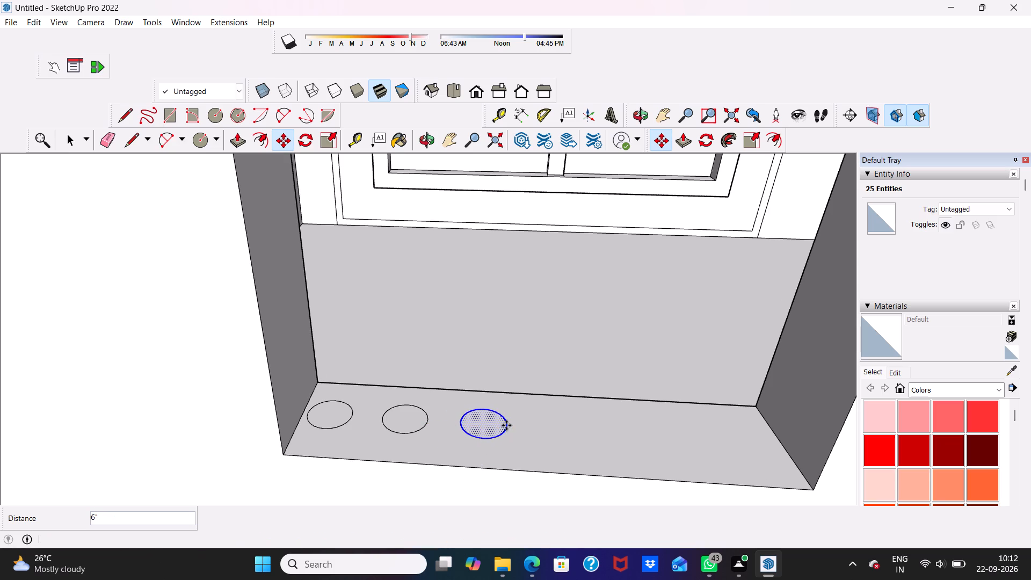
pyautogui.doubleClick(605, 427)
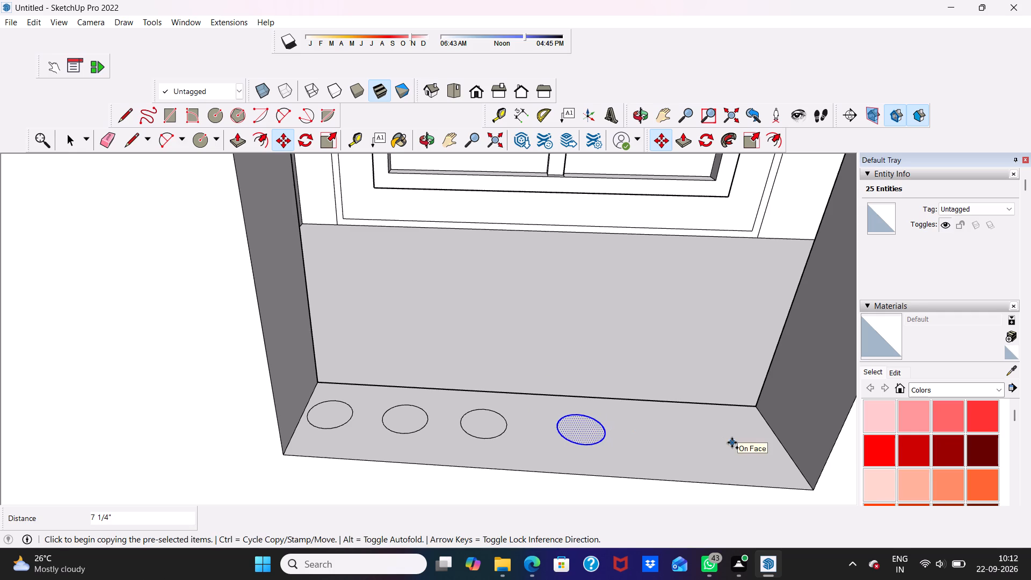
pyautogui.click(604, 430)
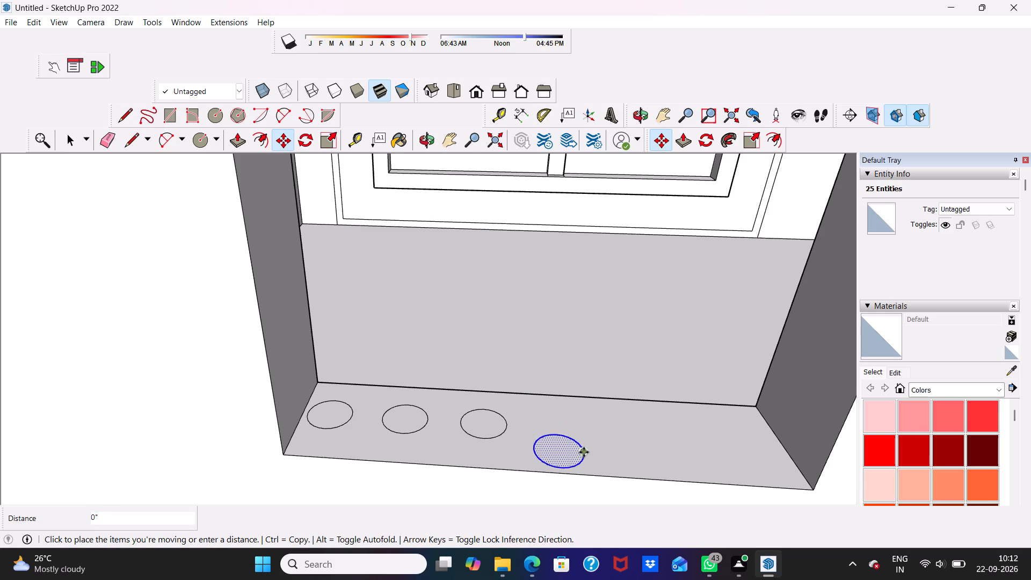
pyautogui.click(589, 423)
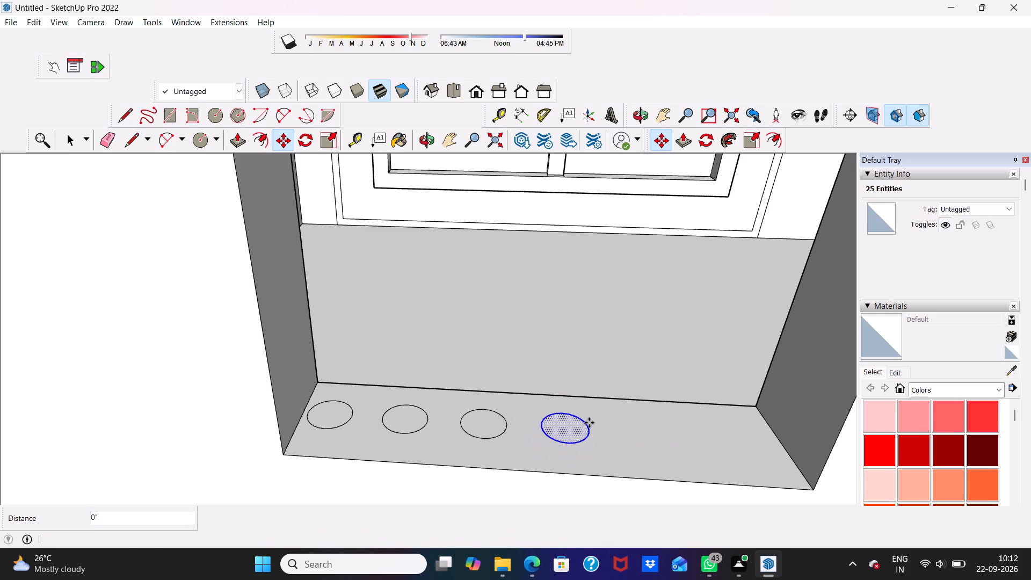
# Copy the circle twice more along the notch's bottom face, the first about 6 1/8" away and the second near the opposite side face.
pyautogui.click(589, 423)
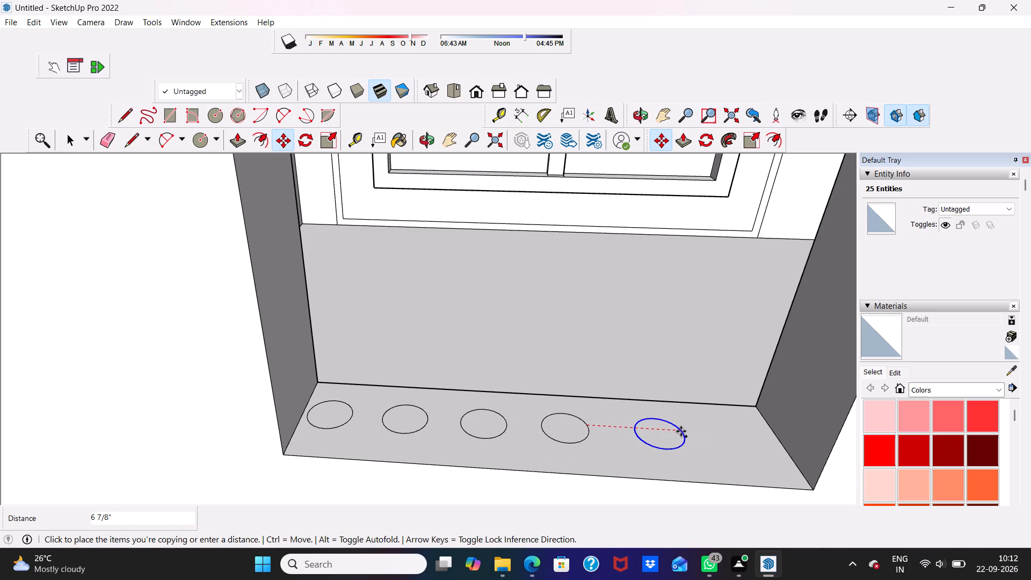
pyautogui.click(671, 433)
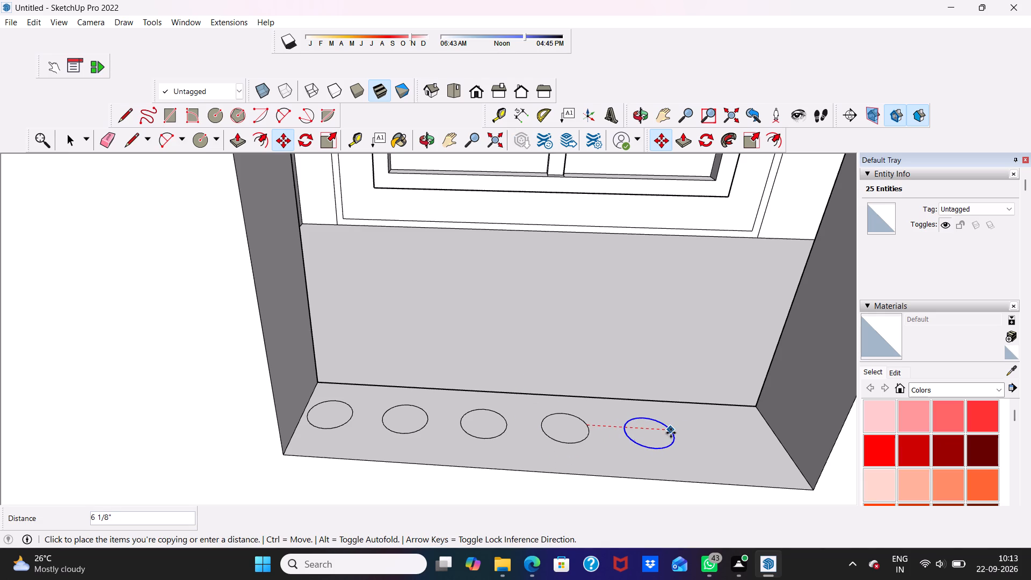
pyautogui.click(671, 433)
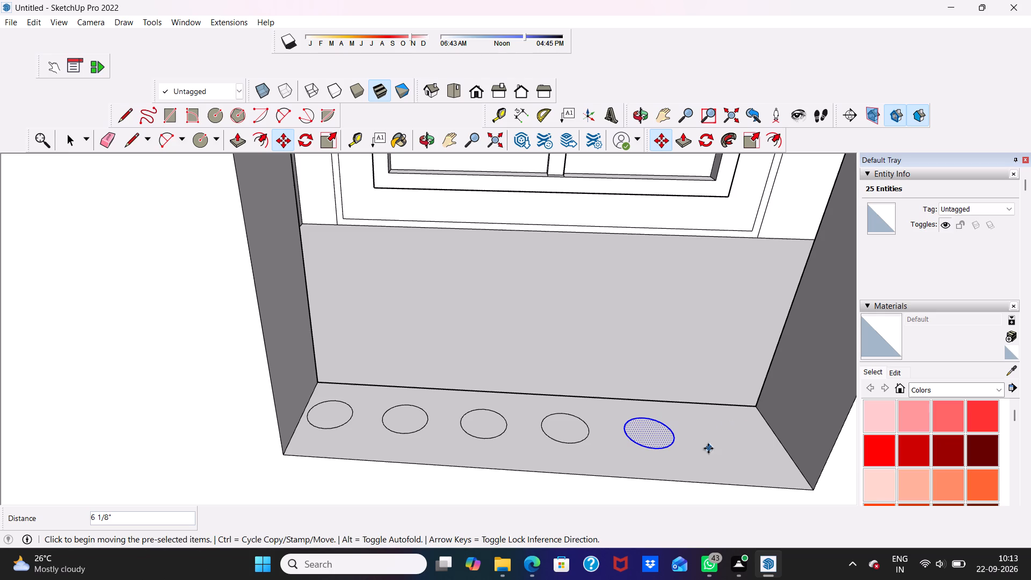
pyautogui.scroll(3, 708, 449)
pyautogui.click(666, 440)
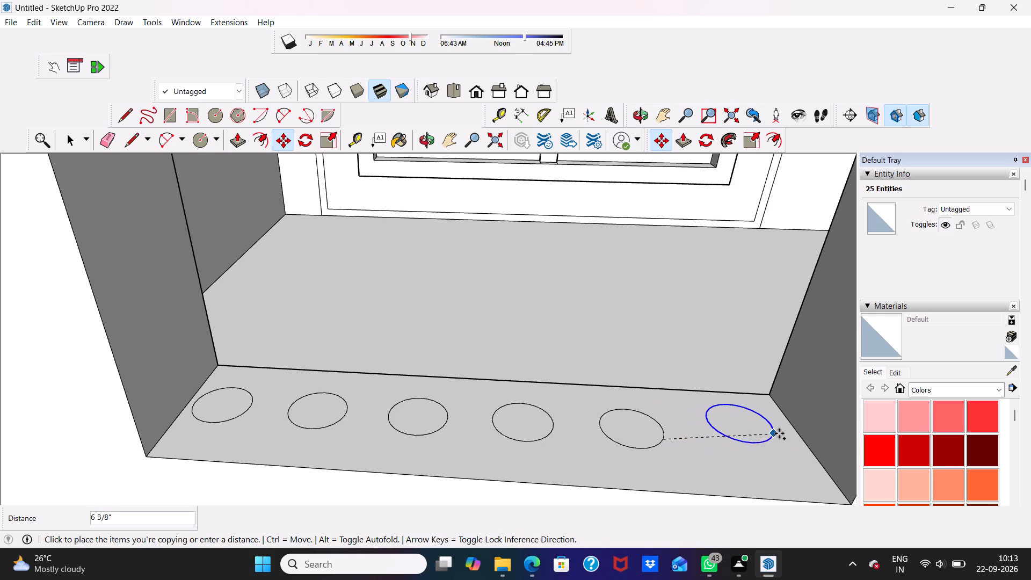
pyautogui.click(787, 446)
pyautogui.press('space')
pyautogui.press('space')
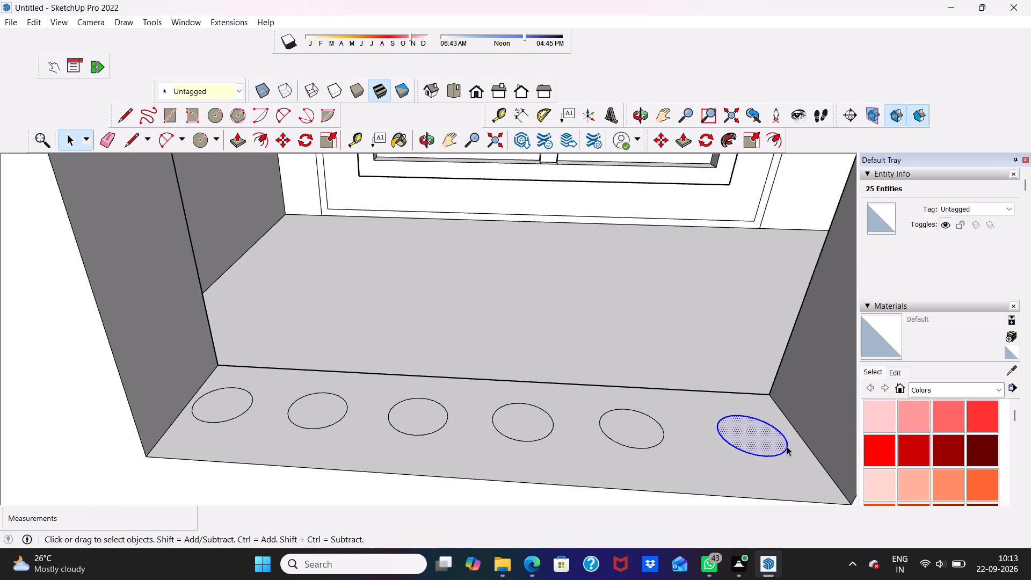
# Pull the last circle of the row, beside the notch's side face, up about 1' 10 1/8" to the top rail as a round baluster.
pyautogui.scroll(-3, 596, 289)
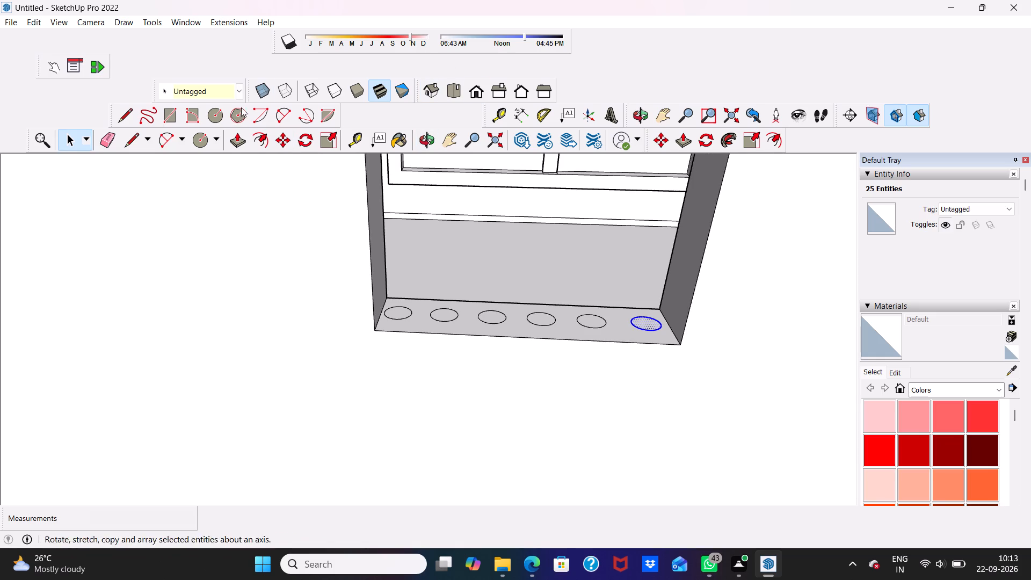
pyautogui.click(228, 134)
pyautogui.scroll(4, 736, 415)
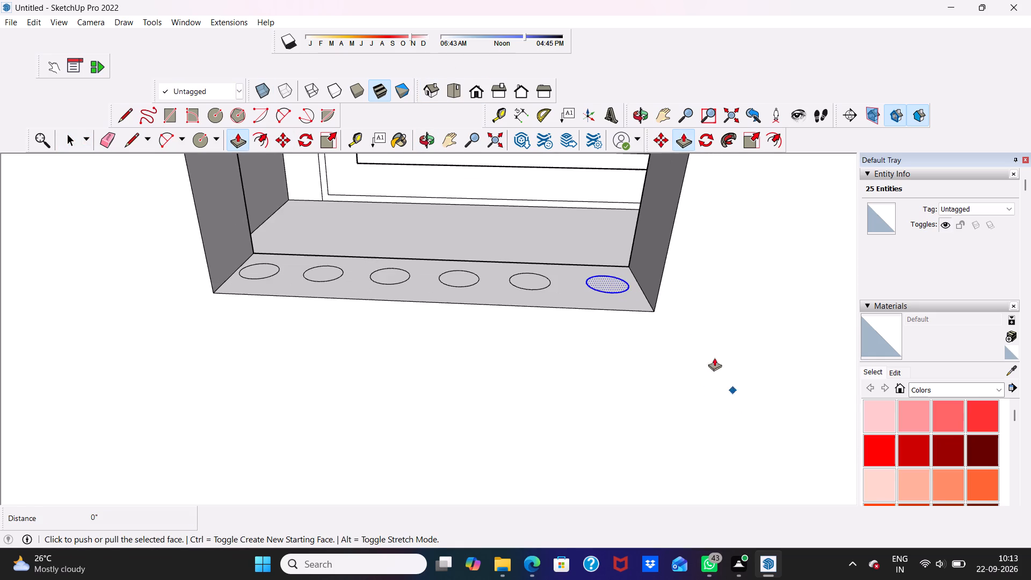
pyautogui.scroll(3, 648, 289)
pyautogui.click(605, 270)
pyautogui.scroll(-9, 609, 249)
pyautogui.scroll(4, 621, 191)
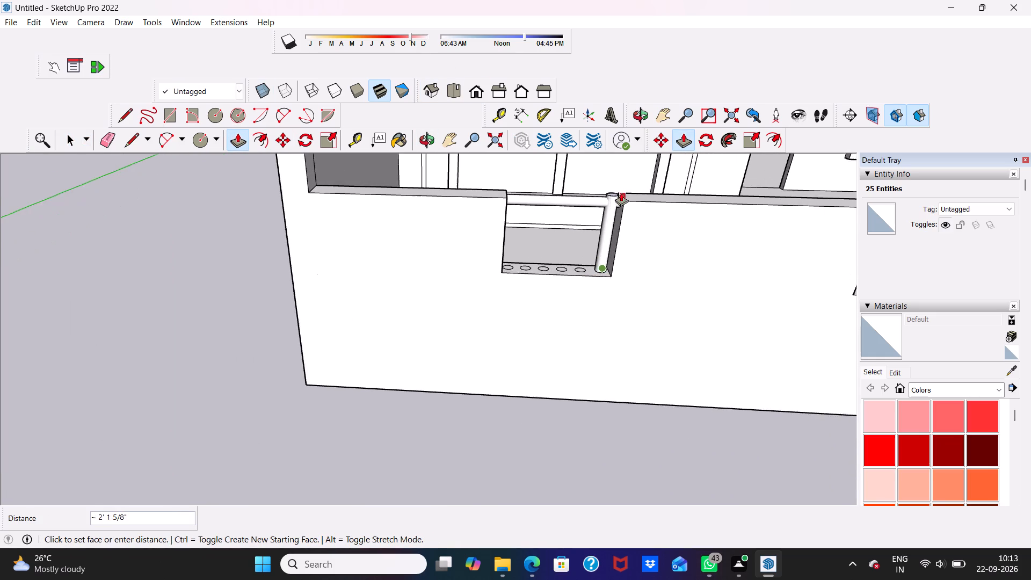
pyautogui.scroll(3, 618, 198)
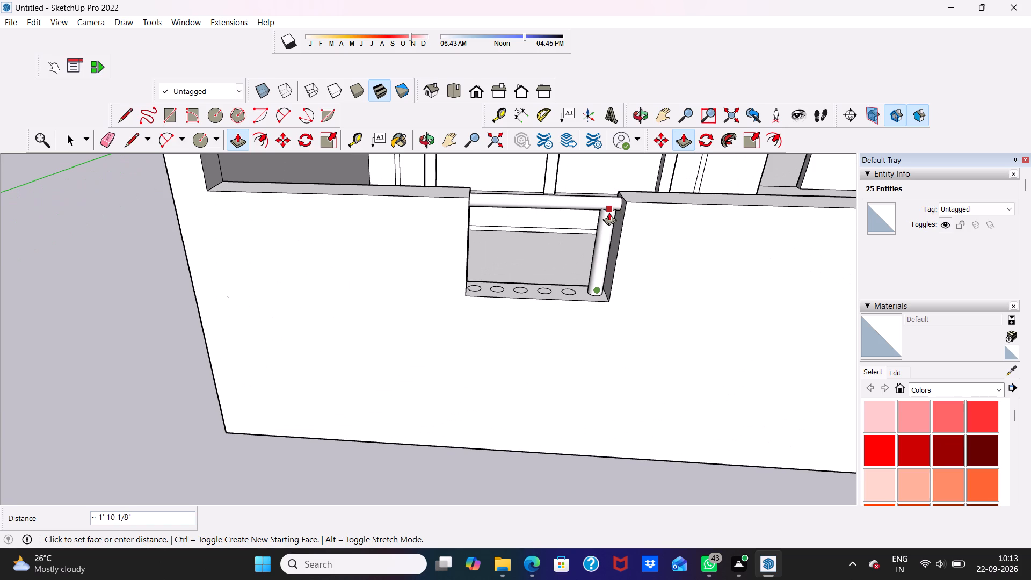
pyautogui.click(609, 212)
# Pull the circle next to the finished baluster up about 1' 10 7/16" to the underside of the top rail.
pyautogui.scroll(4, 548, 271)
pyautogui.scroll(1, 589, 300)
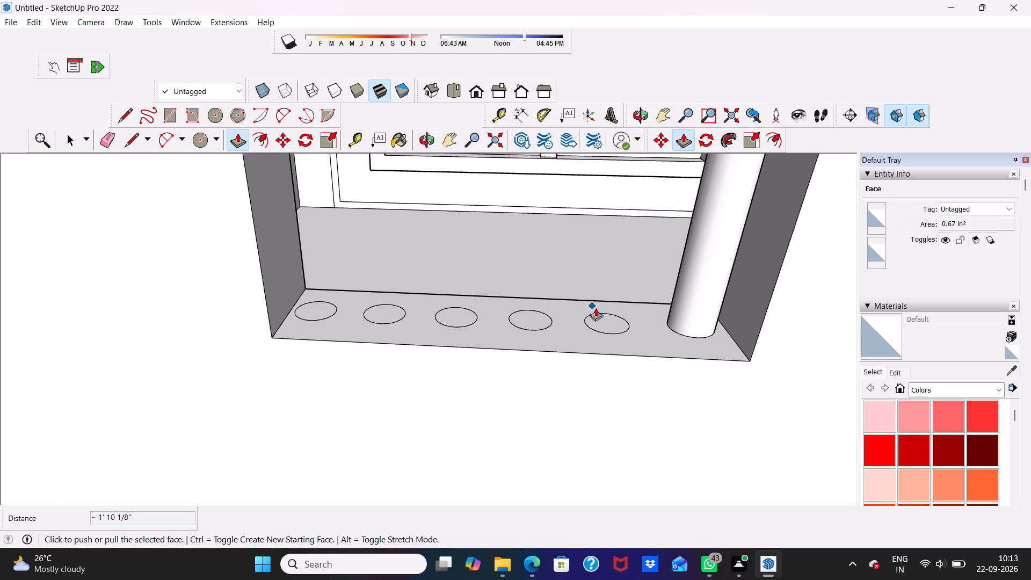
pyautogui.scroll(9, 614, 320)
pyautogui.press('space')
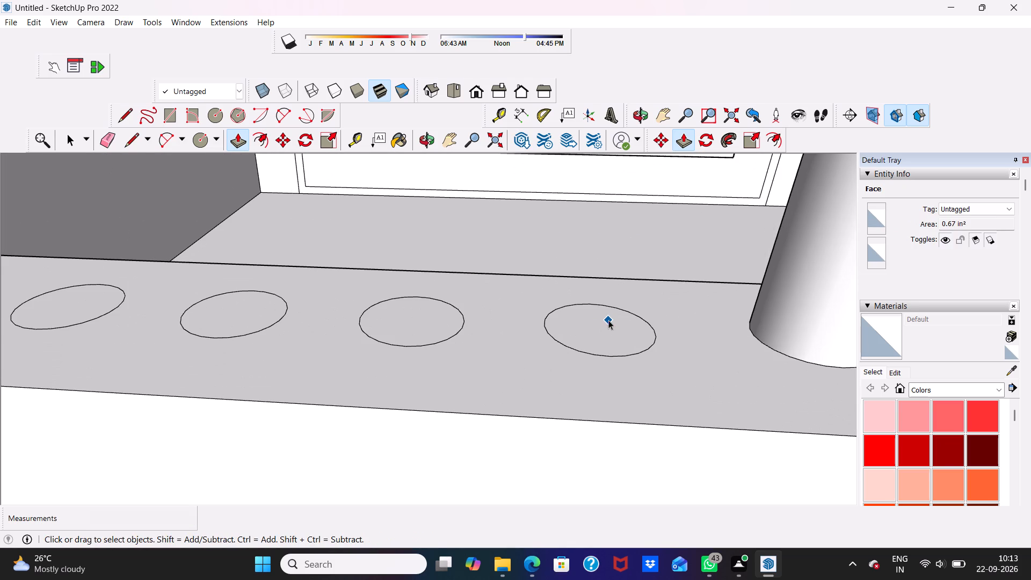
pyautogui.click(608, 320)
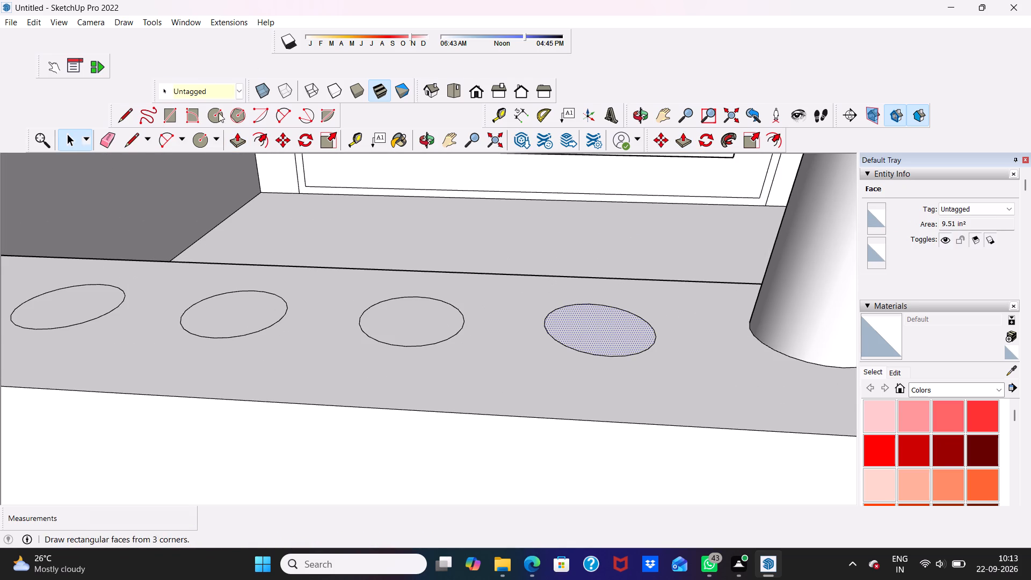
pyautogui.click(237, 135)
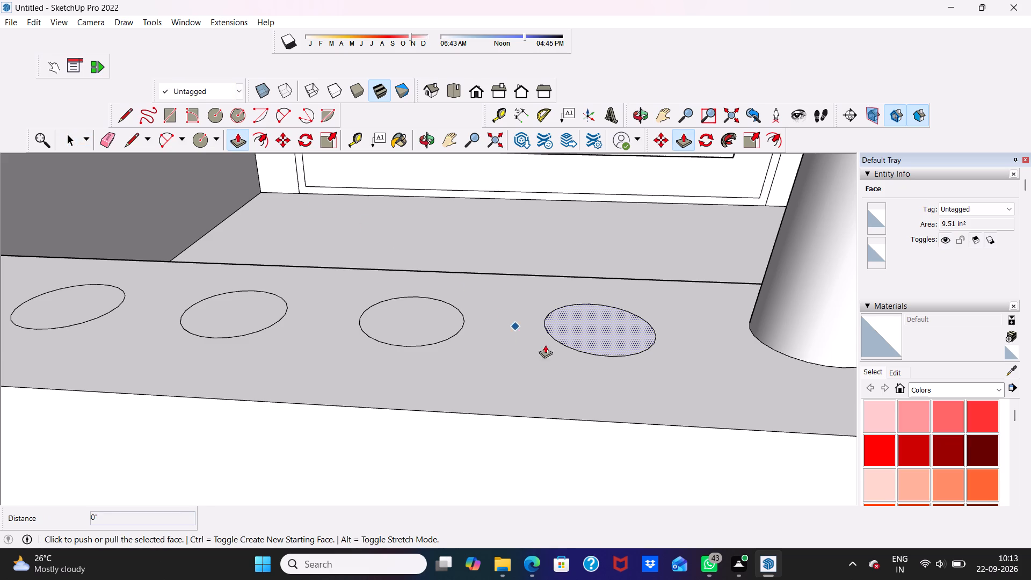
pyautogui.click(602, 334)
pyautogui.scroll(-13, 602, 334)
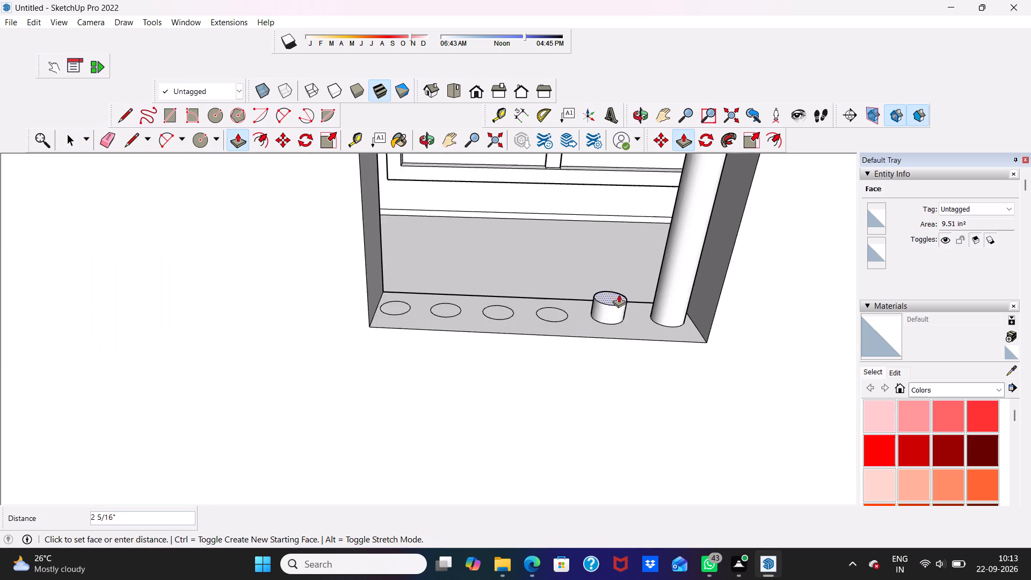
pyautogui.scroll(-11, 619, 294)
pyautogui.scroll(1, 629, 216)
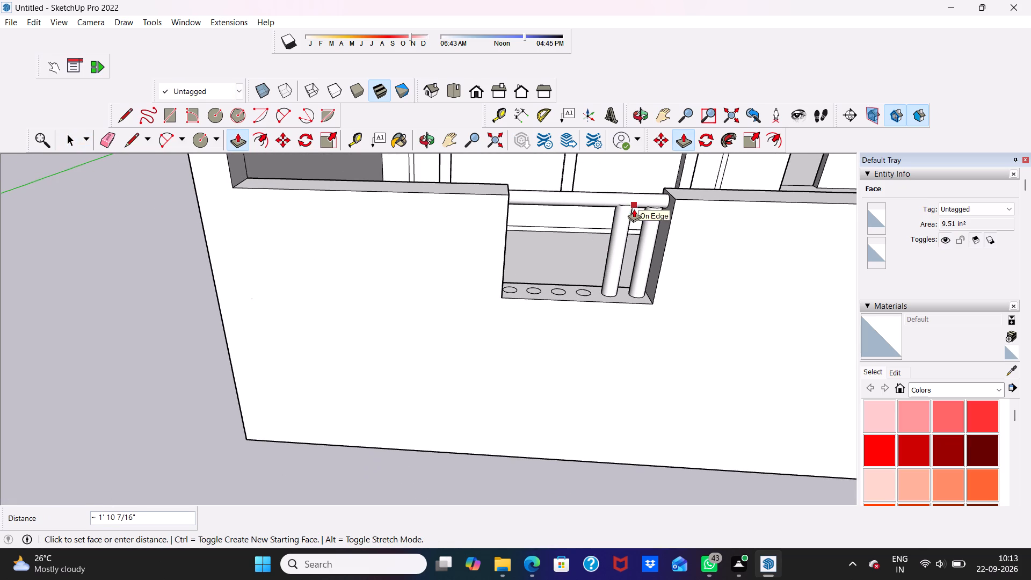
pyautogui.click(634, 209)
# Pull the third circle, beside the two finished balusters, up about 1' 10 1/8" to the top rail.
pyautogui.scroll(8, 585, 270)
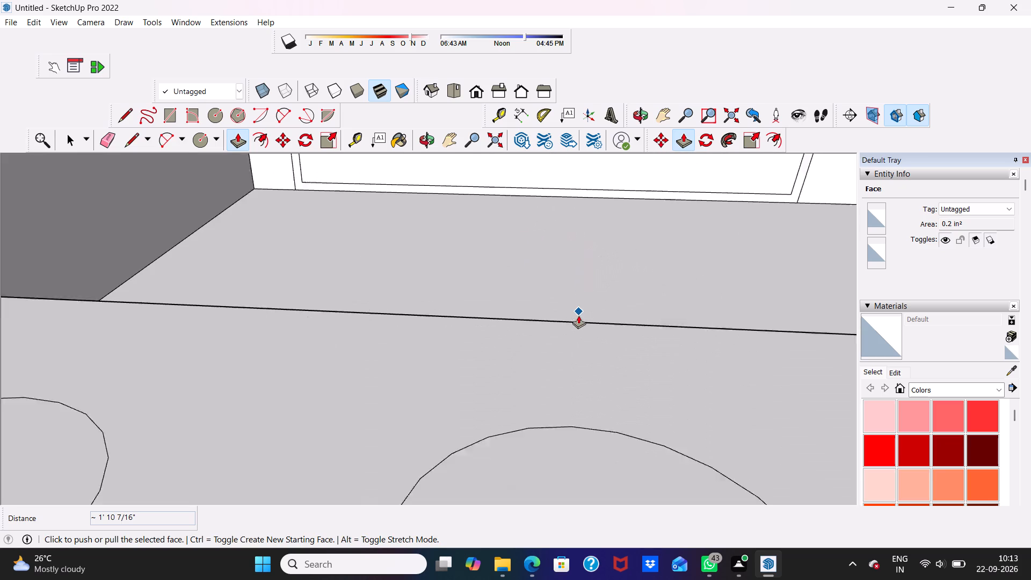
pyautogui.scroll(-7, 548, 372)
pyautogui.click(616, 272)
pyautogui.press('space')
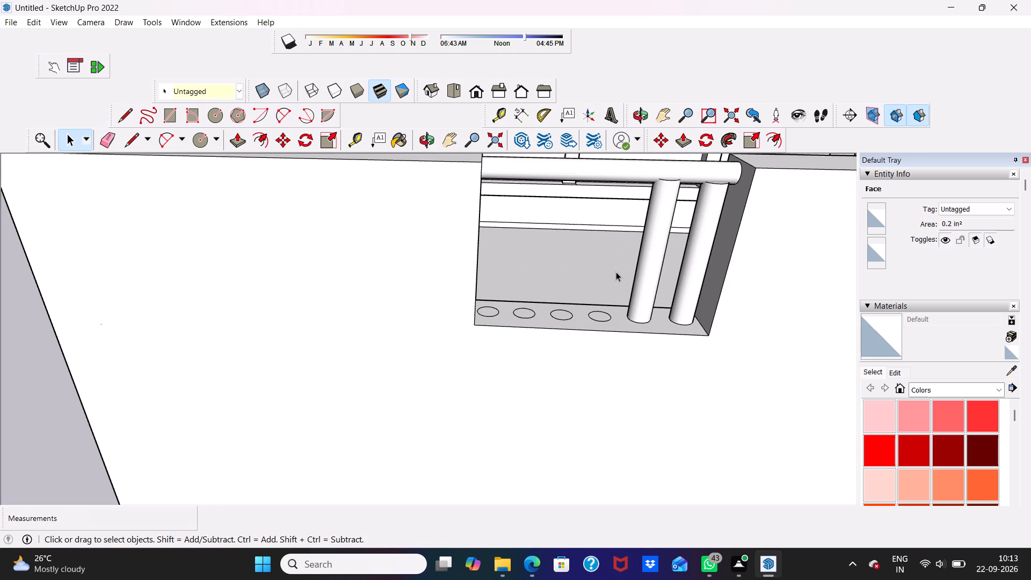
pyautogui.click(596, 316)
pyautogui.click(237, 132)
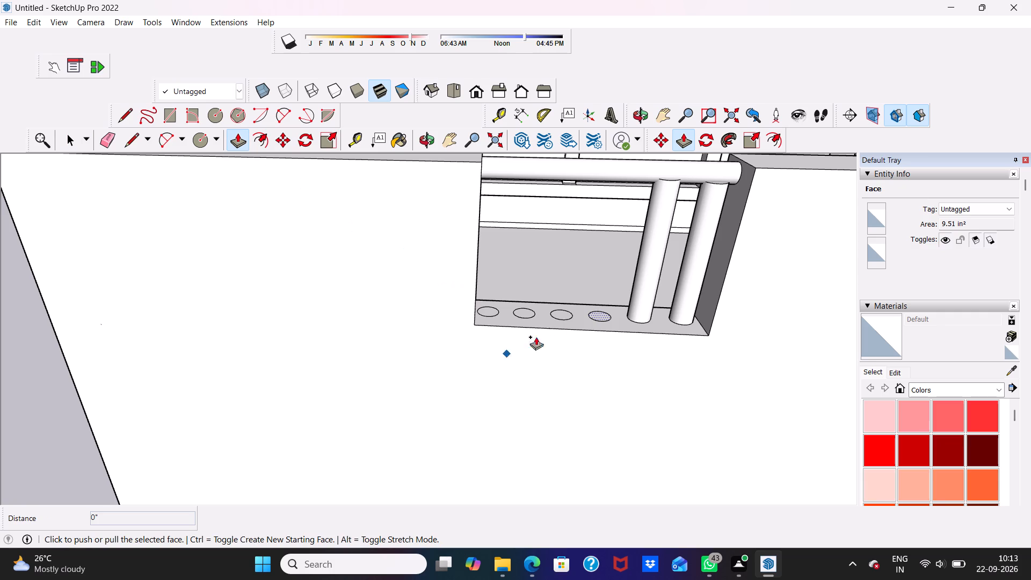
pyautogui.click(596, 310)
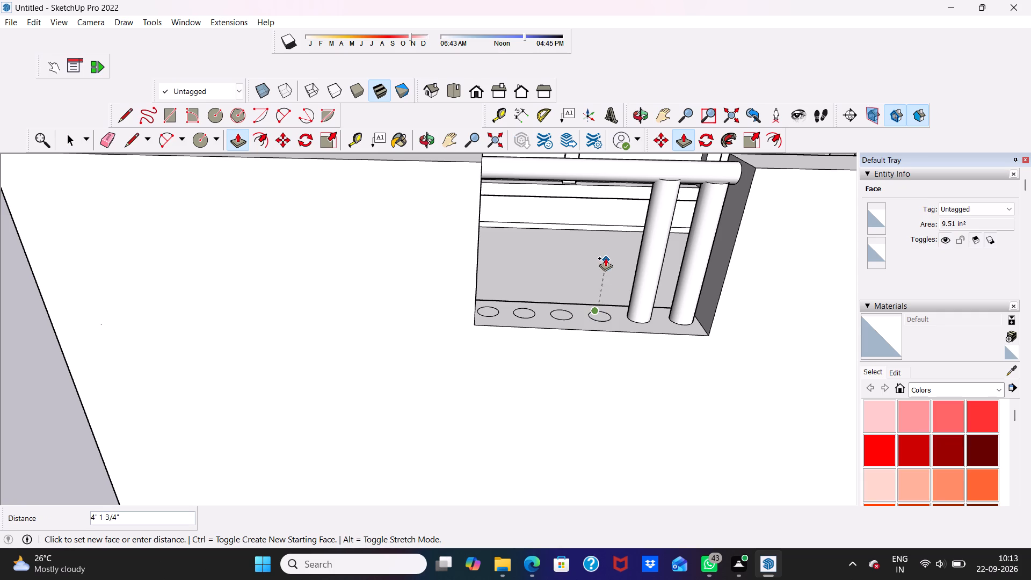
pyautogui.scroll(-5, 589, 254)
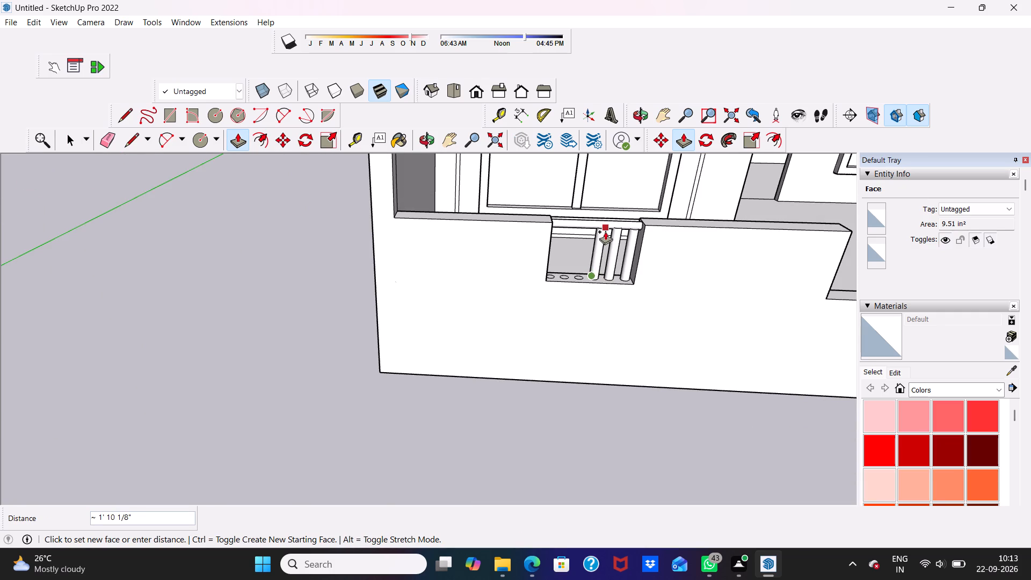
pyautogui.click(605, 231)
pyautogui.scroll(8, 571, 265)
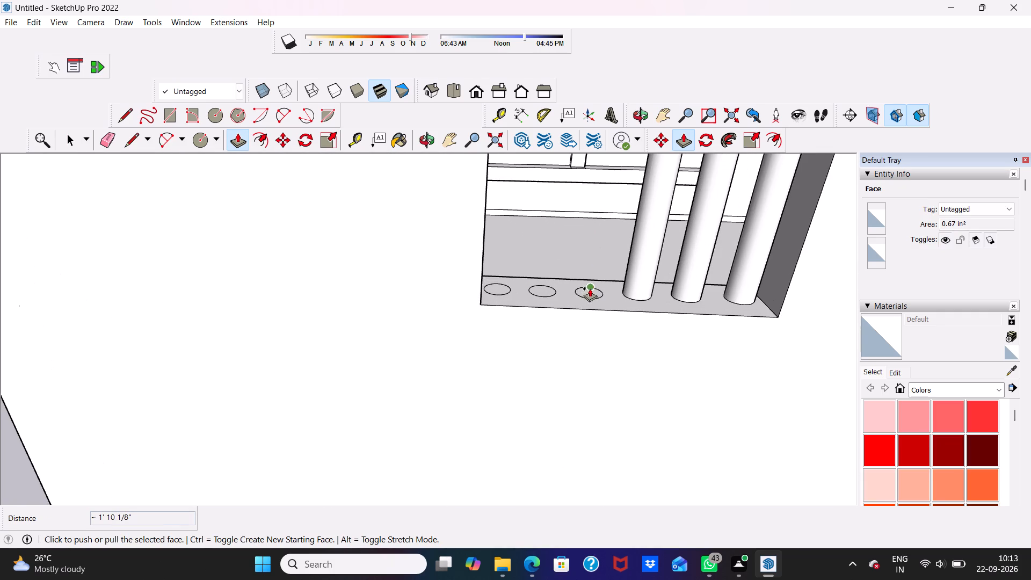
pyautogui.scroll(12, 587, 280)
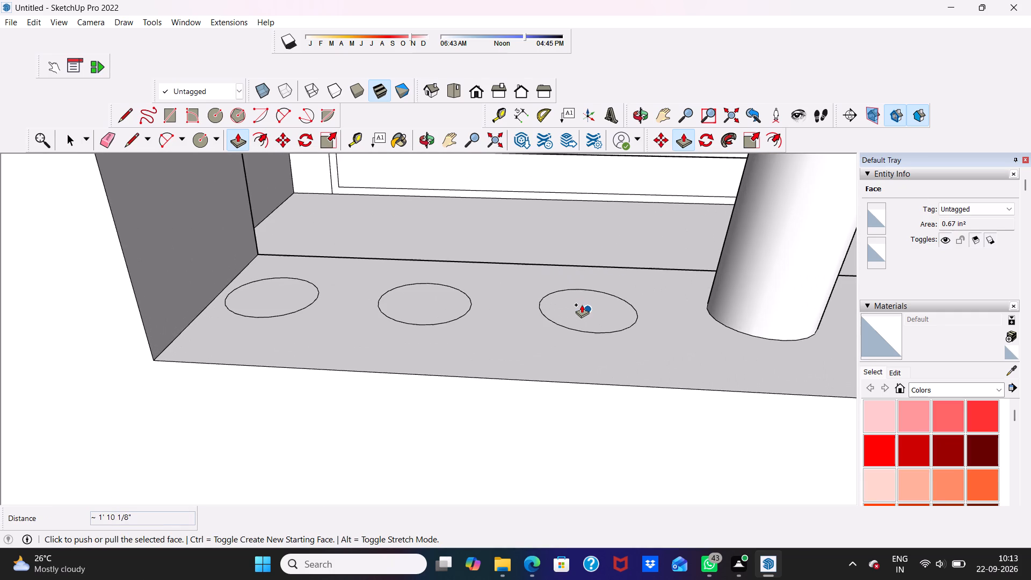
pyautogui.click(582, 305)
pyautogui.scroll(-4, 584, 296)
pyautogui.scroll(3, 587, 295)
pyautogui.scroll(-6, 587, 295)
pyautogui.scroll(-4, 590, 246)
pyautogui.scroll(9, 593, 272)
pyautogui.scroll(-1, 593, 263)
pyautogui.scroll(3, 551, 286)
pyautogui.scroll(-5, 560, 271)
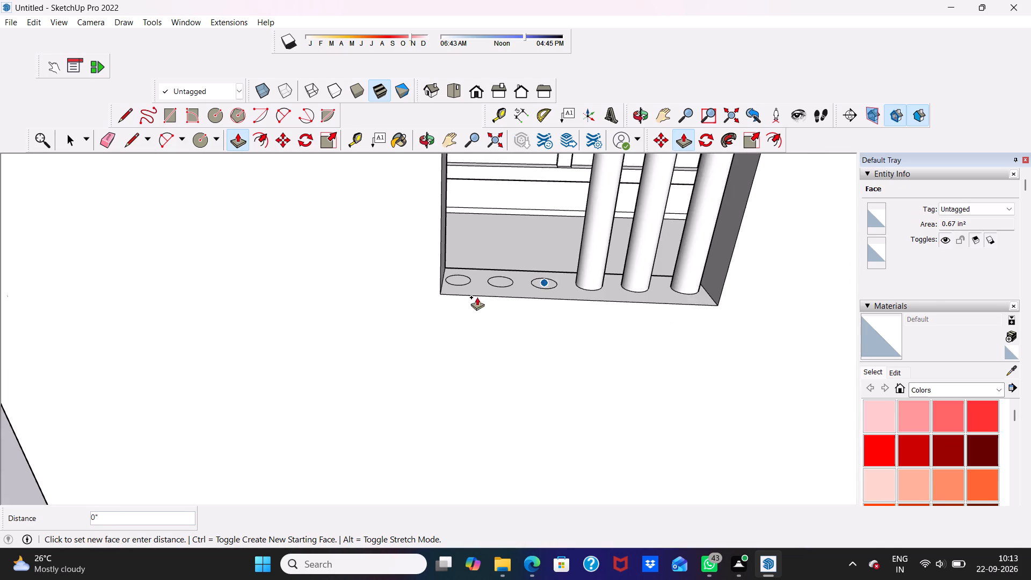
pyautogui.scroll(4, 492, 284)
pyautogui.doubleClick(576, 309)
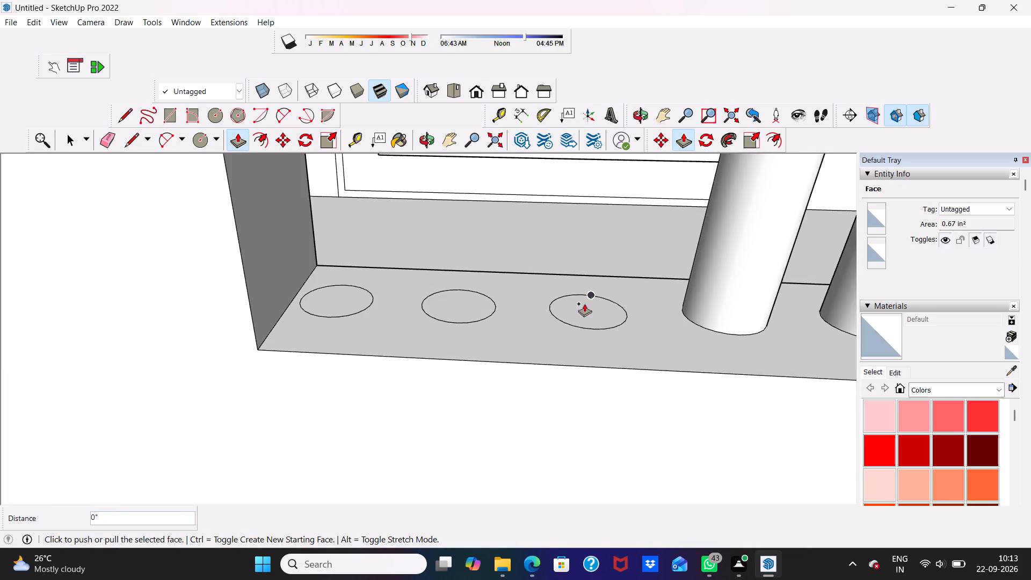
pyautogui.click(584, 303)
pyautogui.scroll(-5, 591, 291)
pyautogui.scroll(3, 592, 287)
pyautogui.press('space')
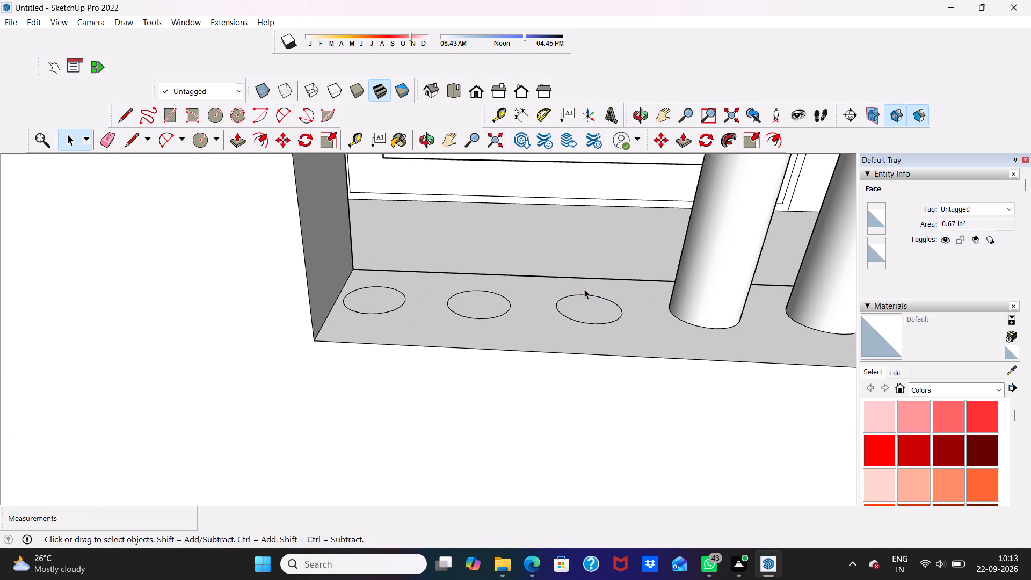
# Pull the fourth circle, beside the three finished balusters, up about 1' 10 1/8" to the top rail.
pyautogui.click(602, 305)
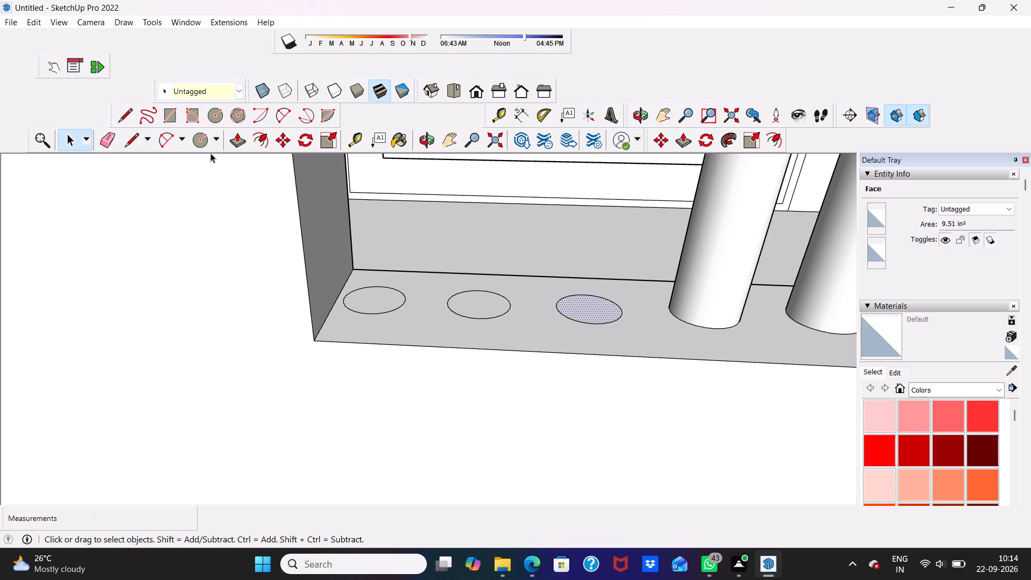
pyautogui.click(235, 140)
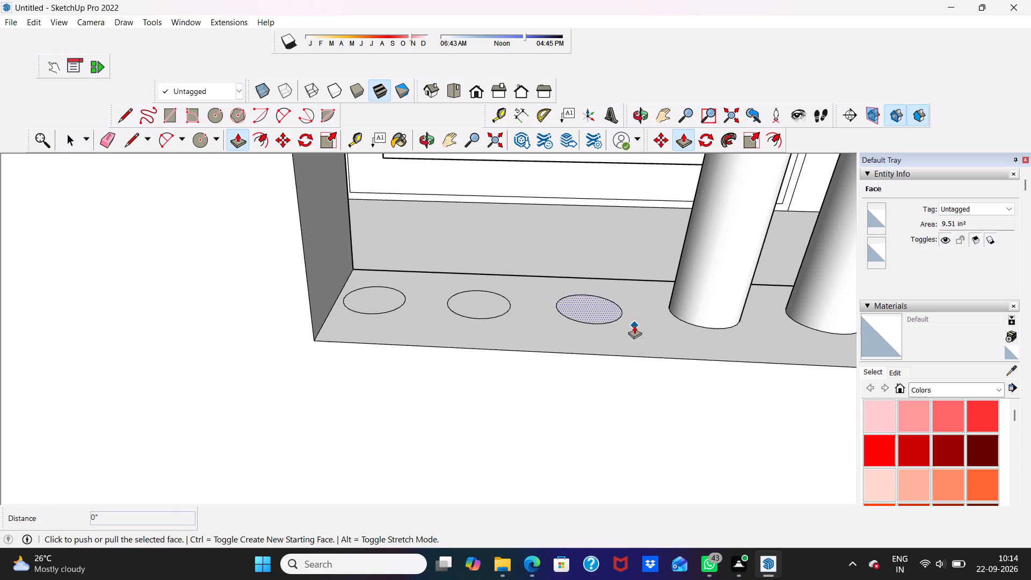
pyautogui.click(611, 310)
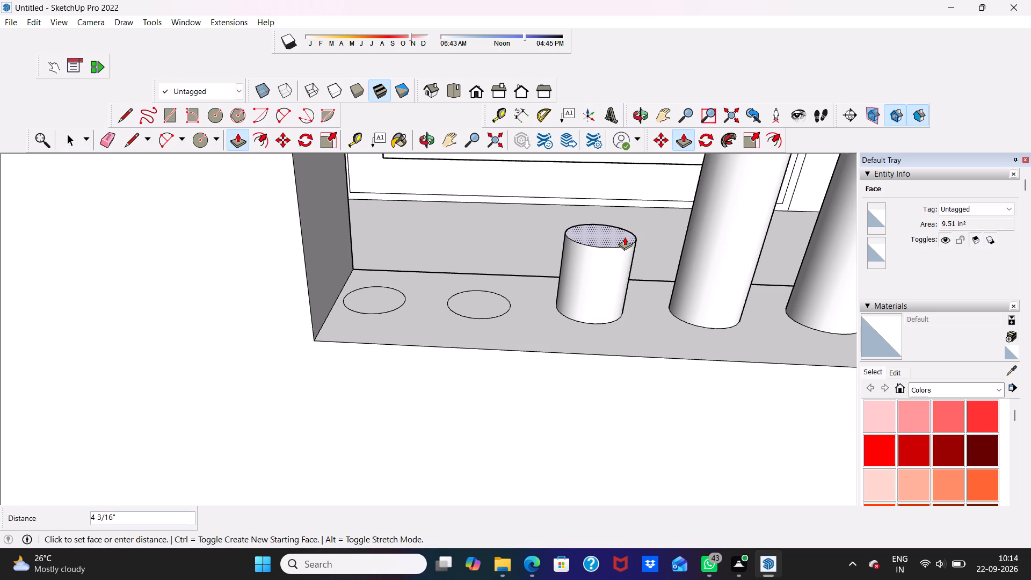
pyautogui.scroll(-15, 634, 207)
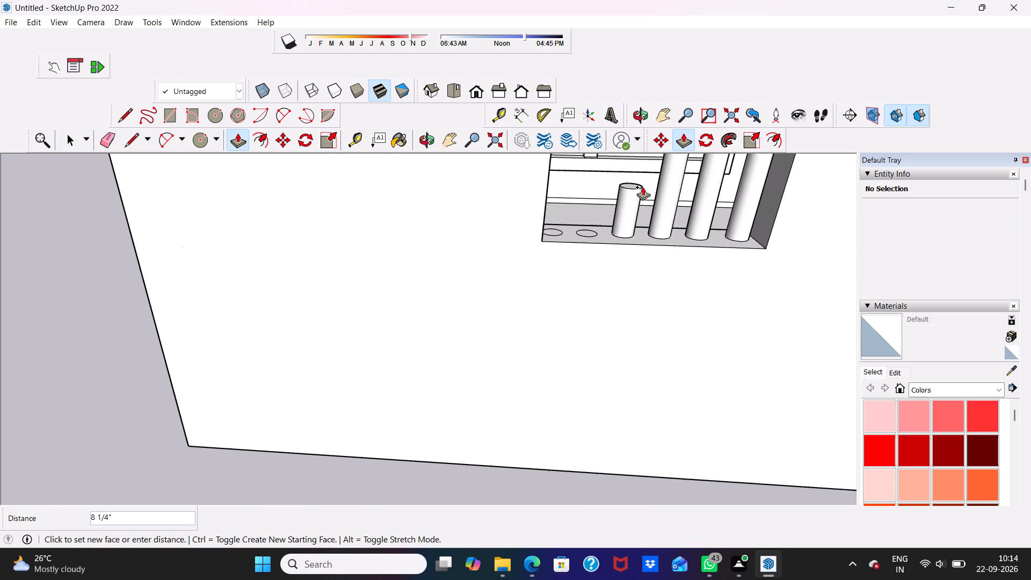
pyautogui.scroll(-7, 646, 166)
pyautogui.scroll(1, 652, 162)
pyautogui.scroll(-10, 652, 162)
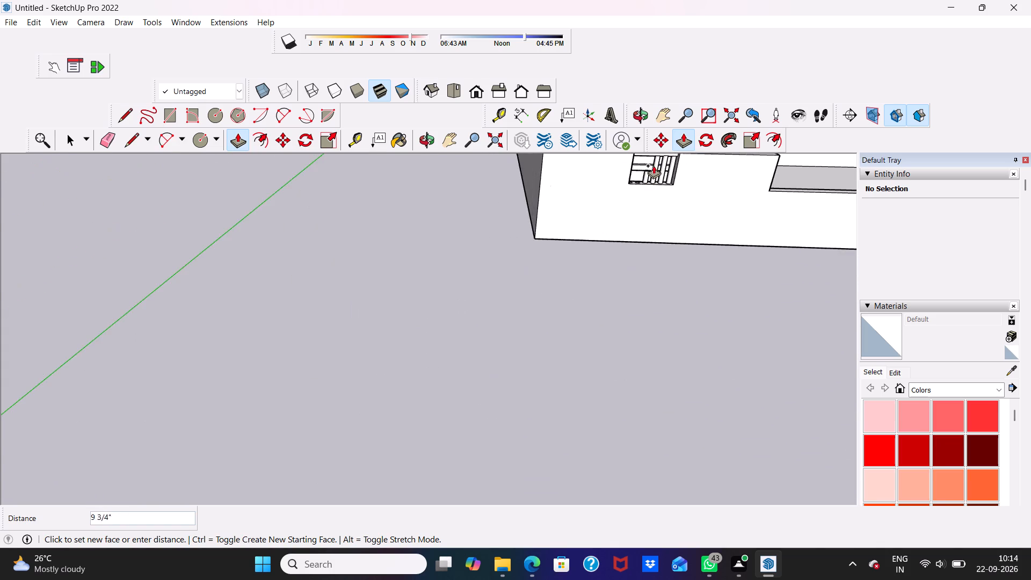
pyautogui.scroll(-7, 654, 157)
pyautogui.scroll(5, 657, 160)
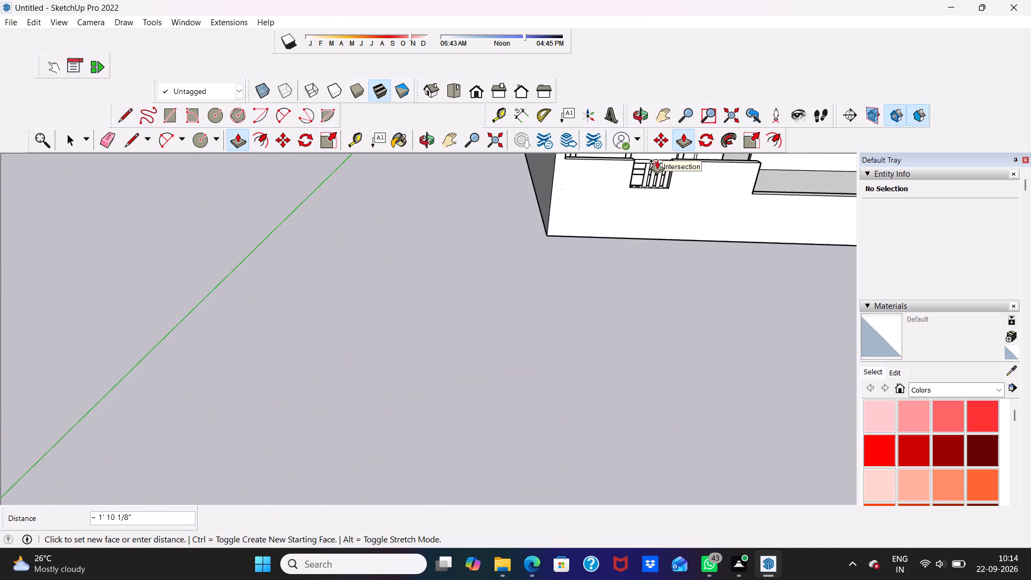
pyautogui.scroll(3, 657, 161)
pyautogui.click(657, 165)
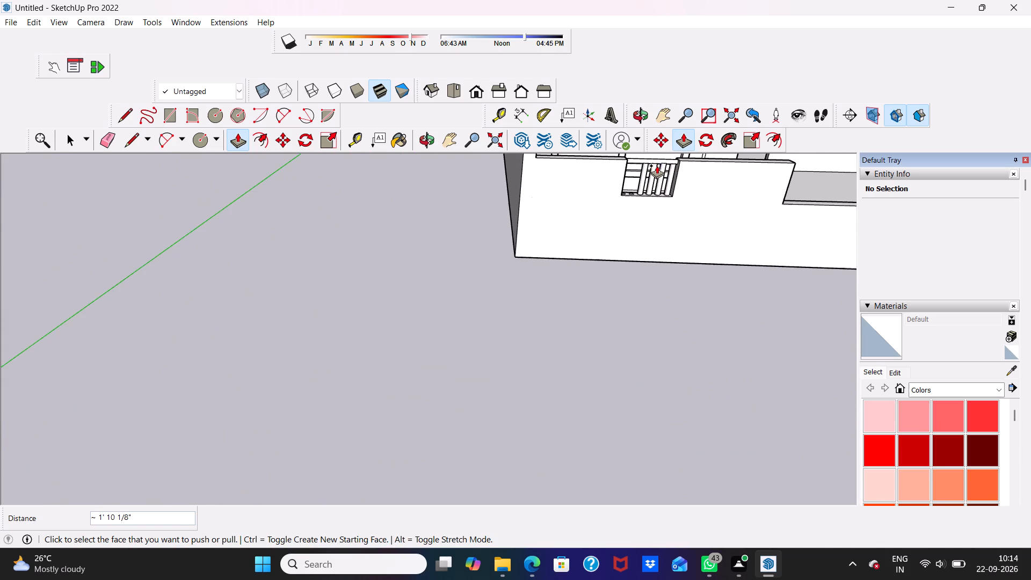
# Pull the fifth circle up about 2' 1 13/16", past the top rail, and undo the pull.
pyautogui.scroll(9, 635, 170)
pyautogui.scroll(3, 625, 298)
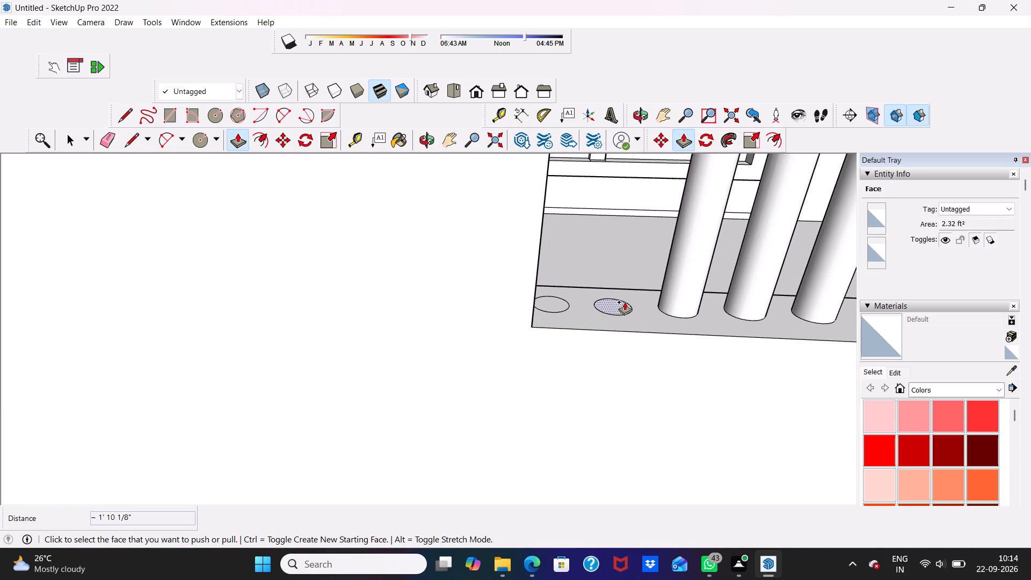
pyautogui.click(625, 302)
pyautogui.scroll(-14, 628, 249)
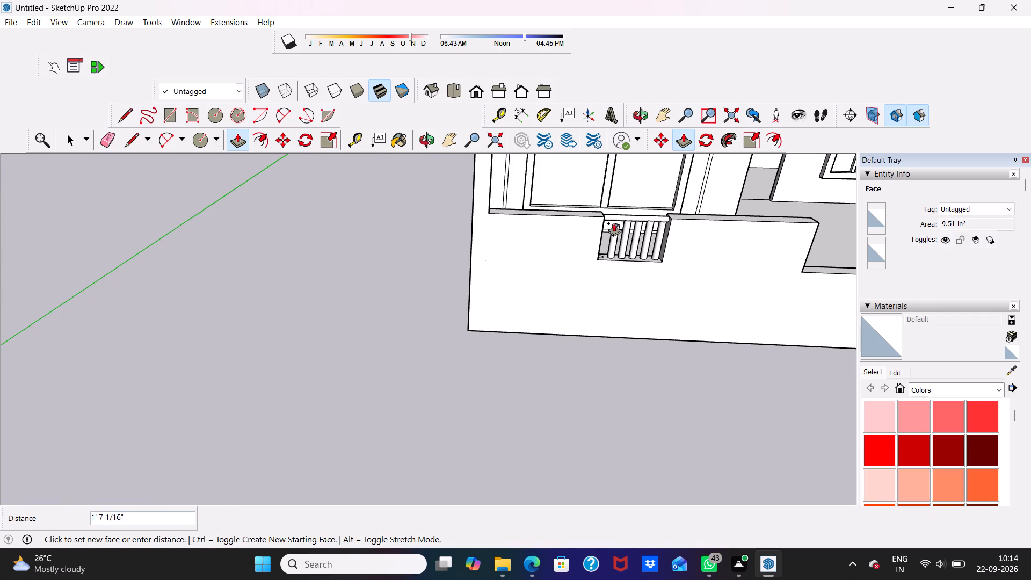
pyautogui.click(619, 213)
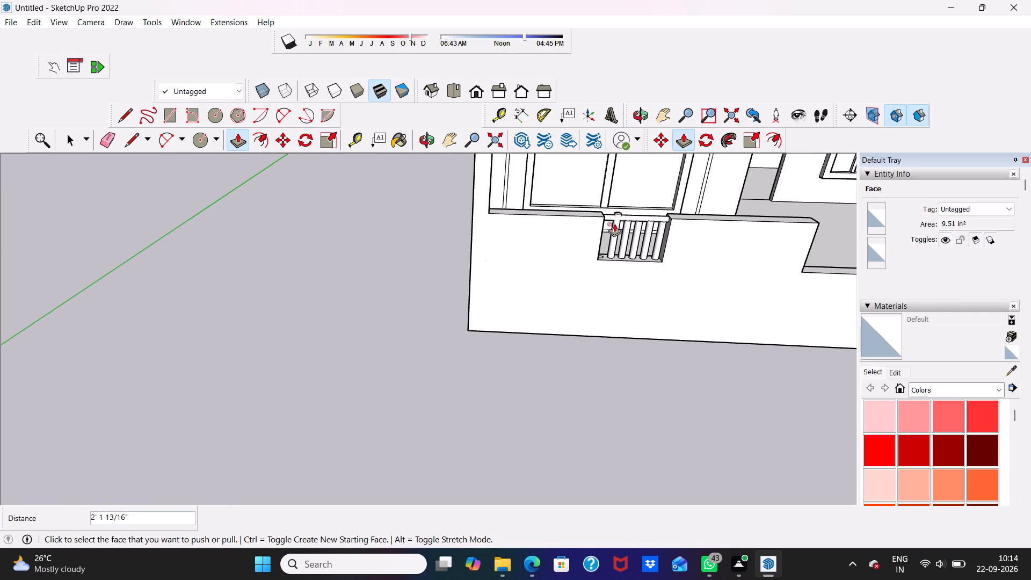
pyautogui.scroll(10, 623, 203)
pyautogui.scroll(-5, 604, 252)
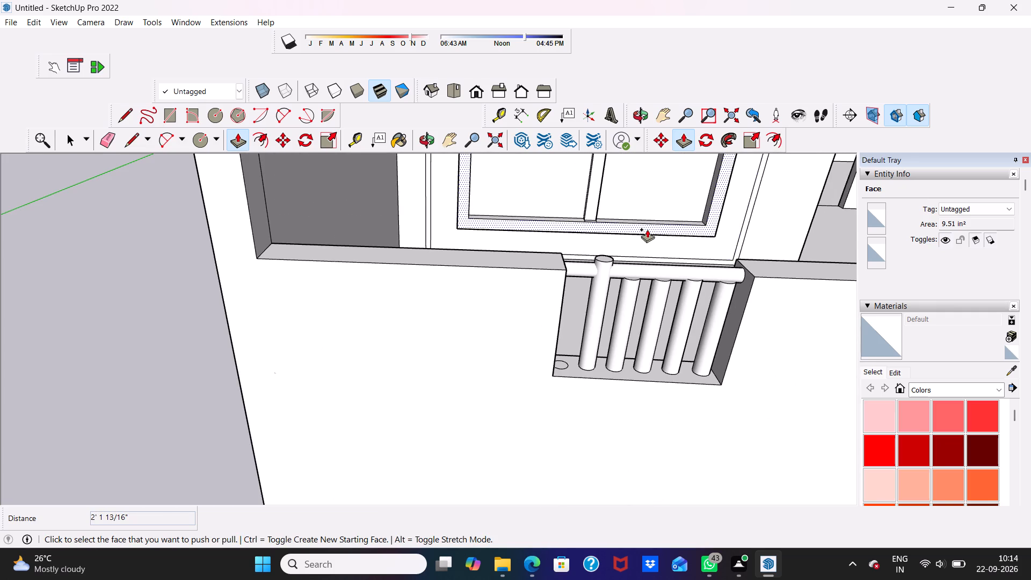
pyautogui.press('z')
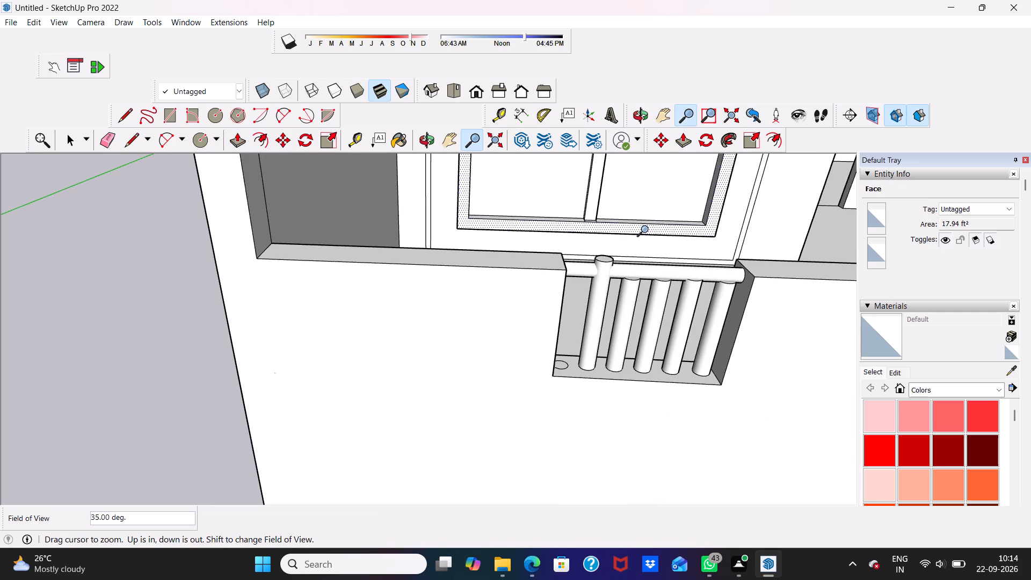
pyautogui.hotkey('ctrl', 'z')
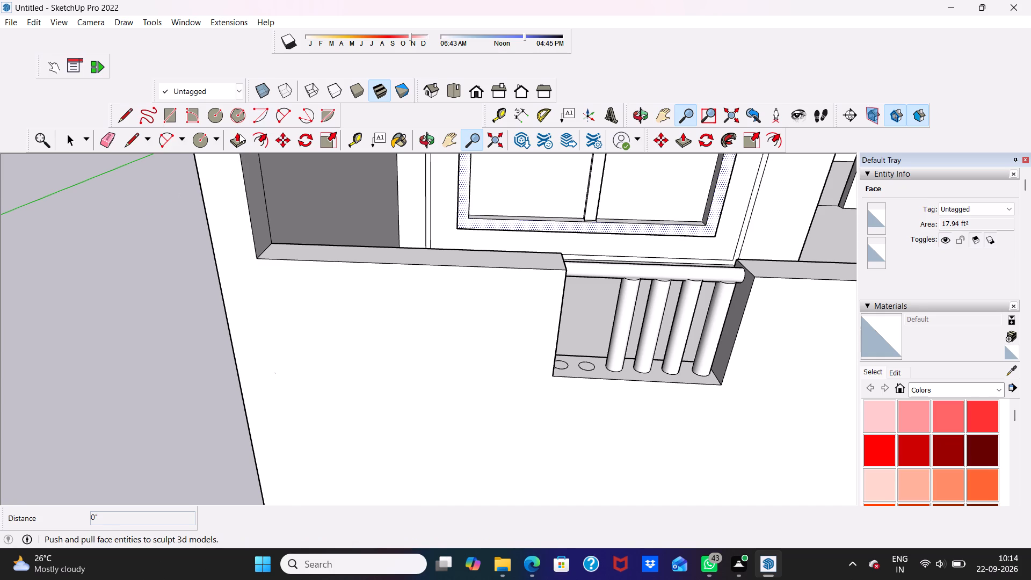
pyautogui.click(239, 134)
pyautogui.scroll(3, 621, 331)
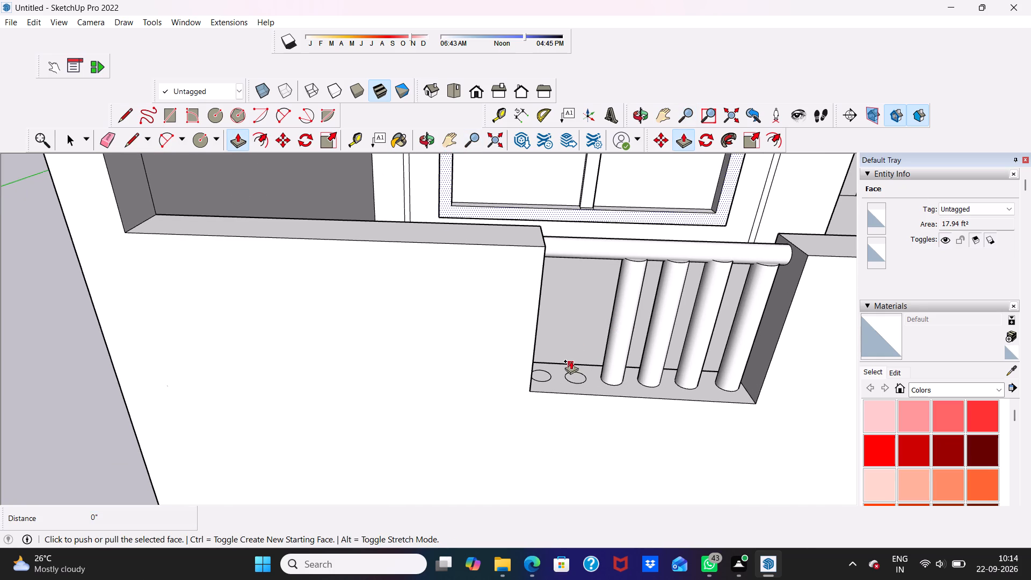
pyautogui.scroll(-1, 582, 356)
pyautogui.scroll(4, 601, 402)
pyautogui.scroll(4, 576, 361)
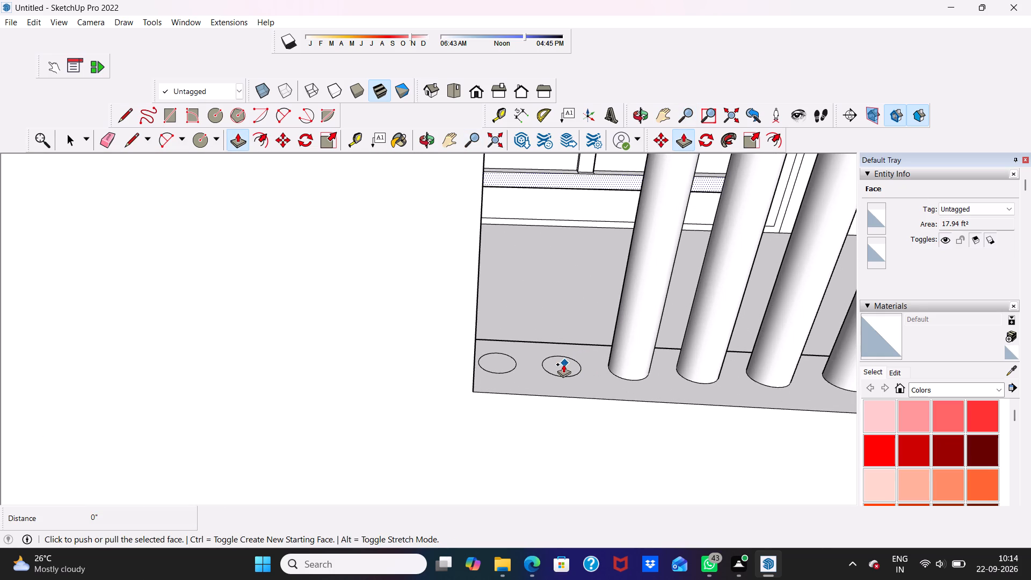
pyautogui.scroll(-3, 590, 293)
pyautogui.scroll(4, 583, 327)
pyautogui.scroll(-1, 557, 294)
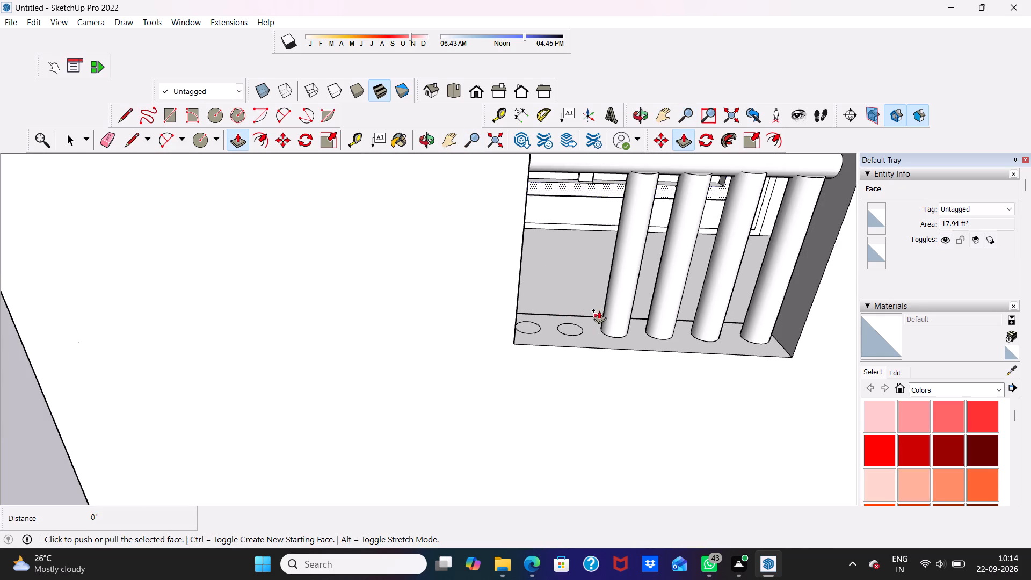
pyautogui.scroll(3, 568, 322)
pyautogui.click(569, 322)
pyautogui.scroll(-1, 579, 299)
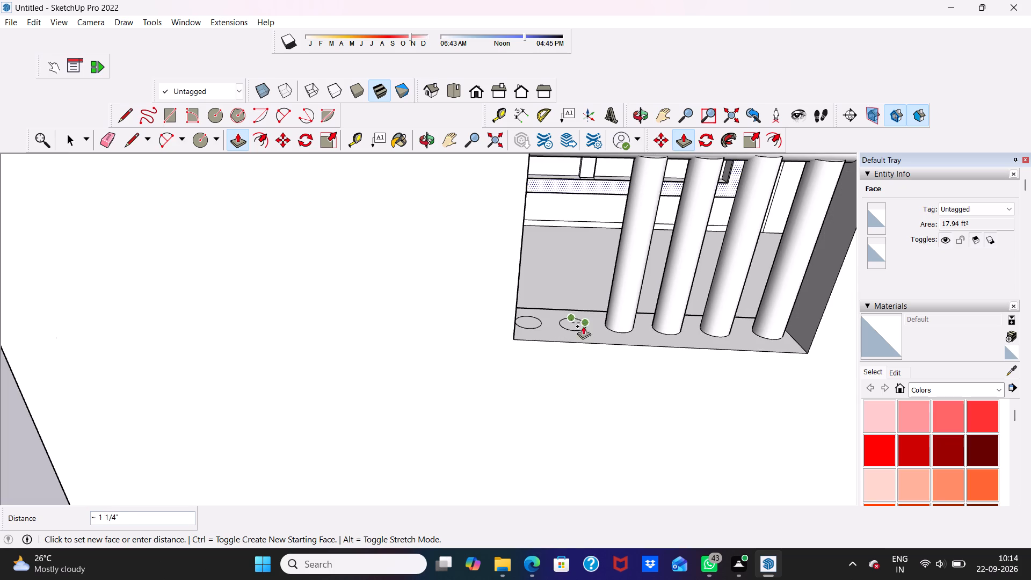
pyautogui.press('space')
# Pull the fifth circle, beside the four finished balusters, up about 1' 9 7/8" to the top rail.
pyautogui.scroll(-2, 587, 315)
pyautogui.scroll(5, 586, 316)
pyautogui.click(238, 139)
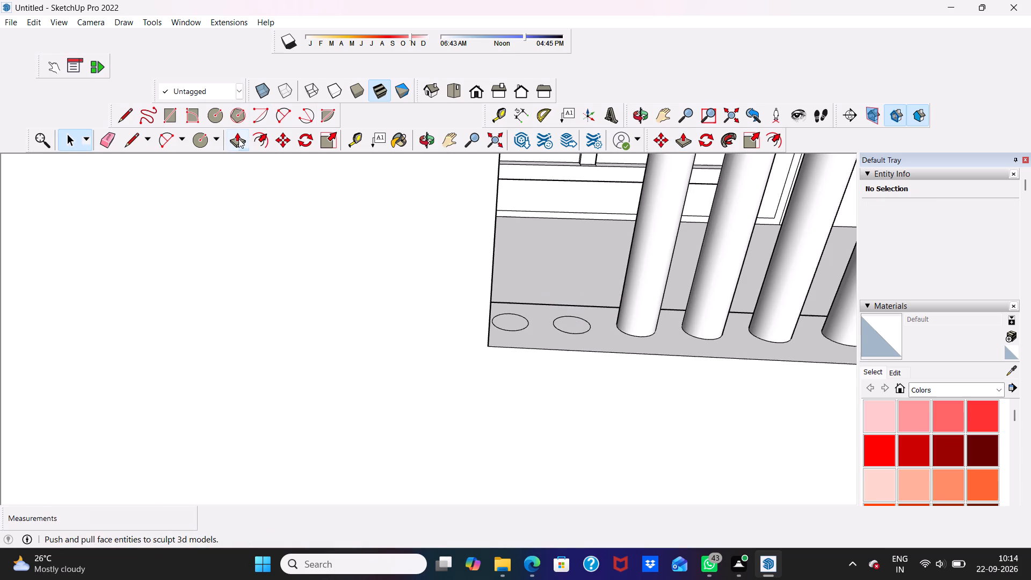
pyautogui.click(572, 322)
pyautogui.scroll(-3, 571, 222)
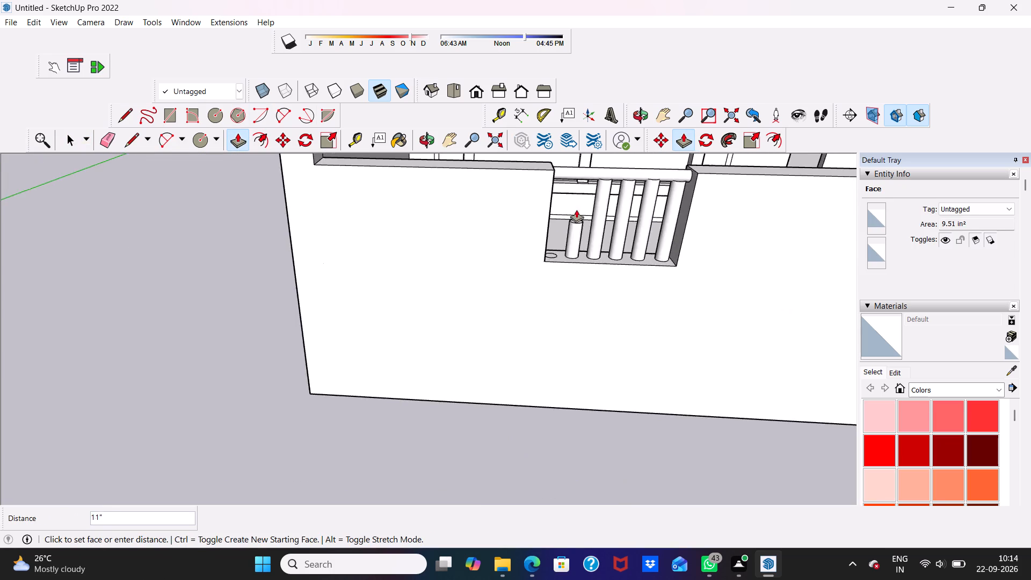
pyautogui.scroll(-6, 576, 209)
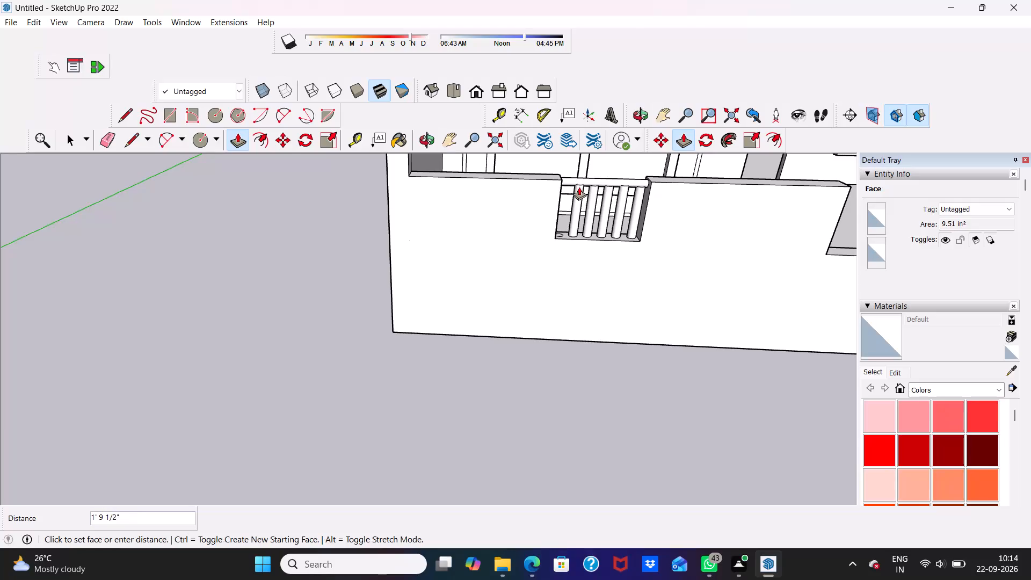
pyautogui.click(578, 185)
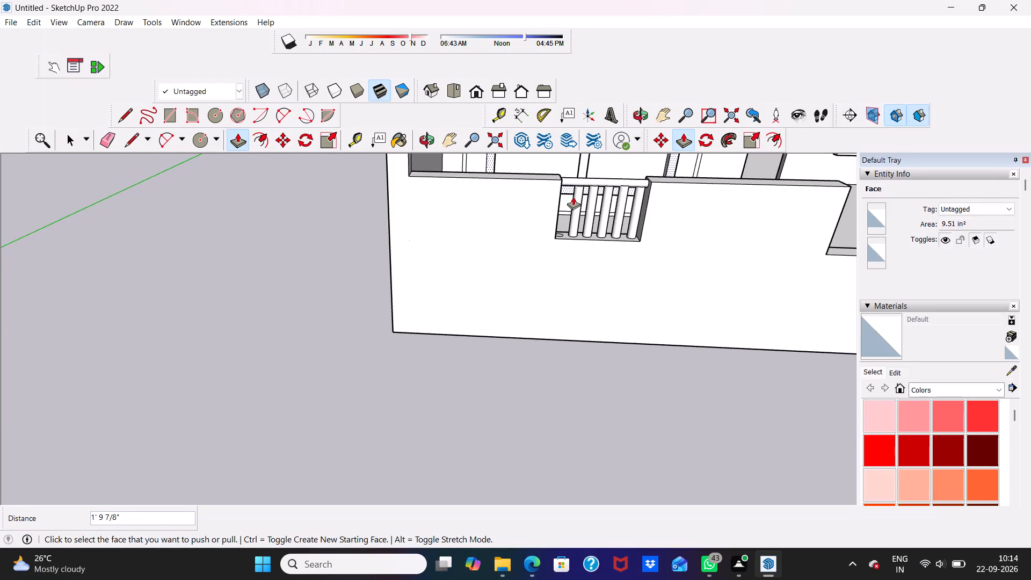
# Pull the sixth and last circle up about 1' 10 3/16" to the top rail to complete the row of balusters.
pyautogui.scroll(7, 573, 197)
pyautogui.scroll(2, 536, 300)
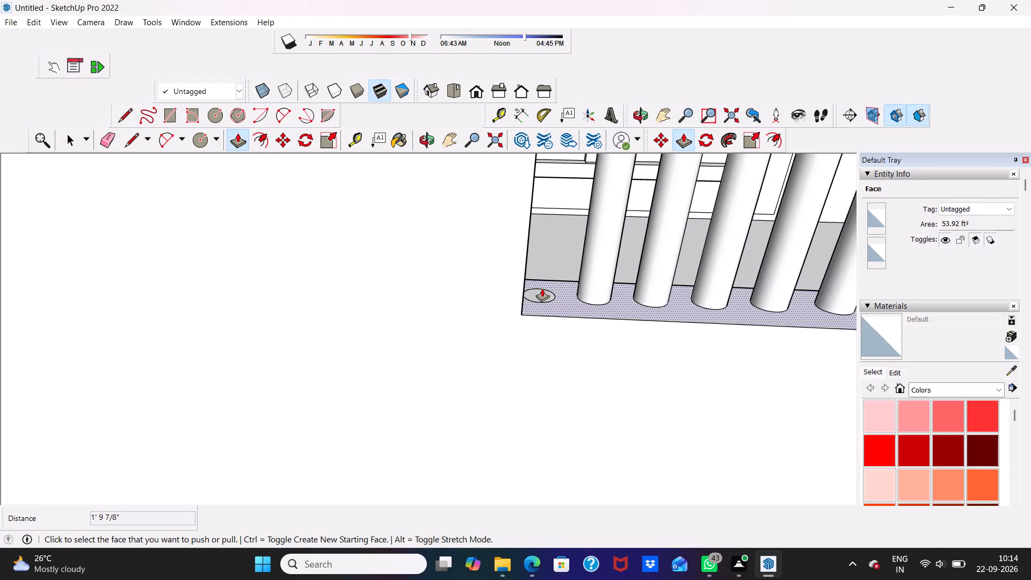
pyautogui.scroll(4, 563, 258)
pyautogui.scroll(1, 506, 305)
pyautogui.scroll(-7, 507, 305)
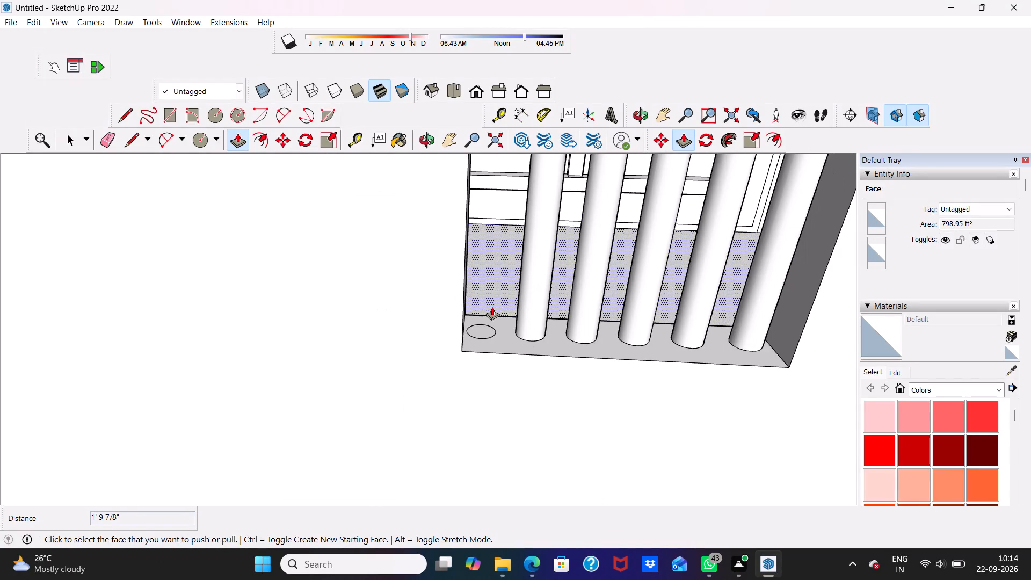
pyautogui.click(479, 324)
pyautogui.scroll(-7, 478, 291)
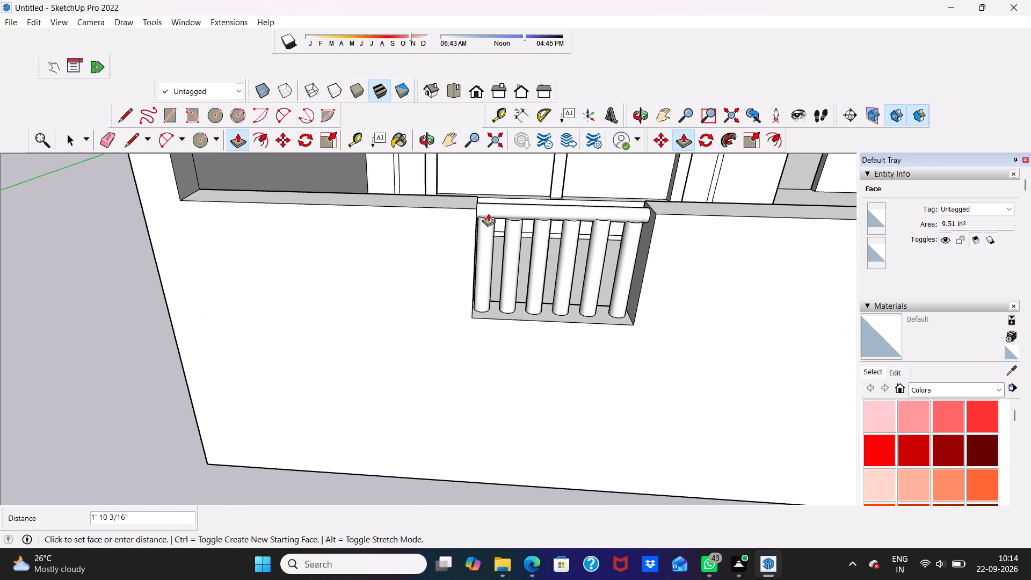
pyautogui.click(488, 213)
pyautogui.press('space')
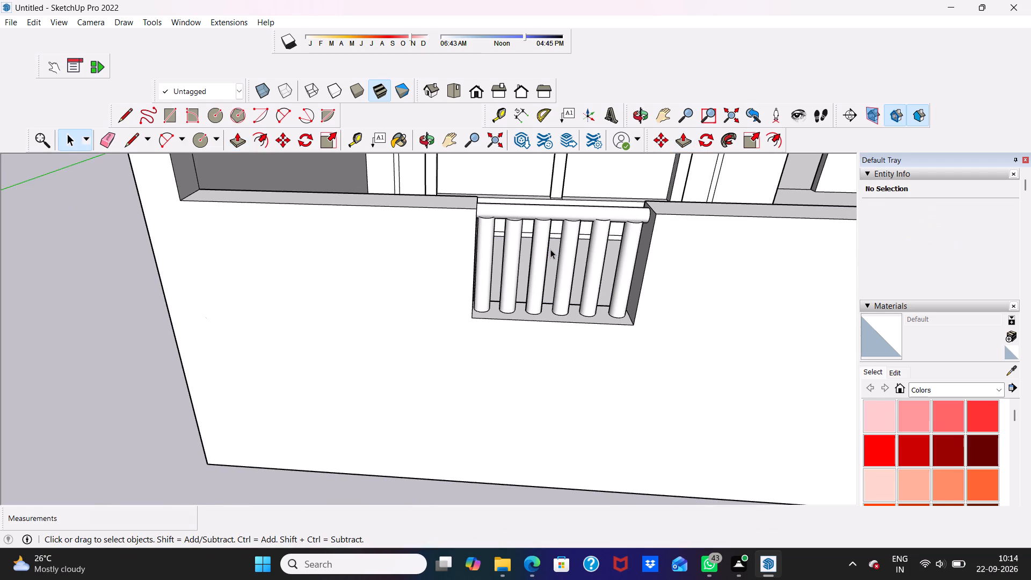
# Examine the finished balusters and top rail in the wall notch from the front of the house.
pyautogui.scroll(-6, 550, 249)
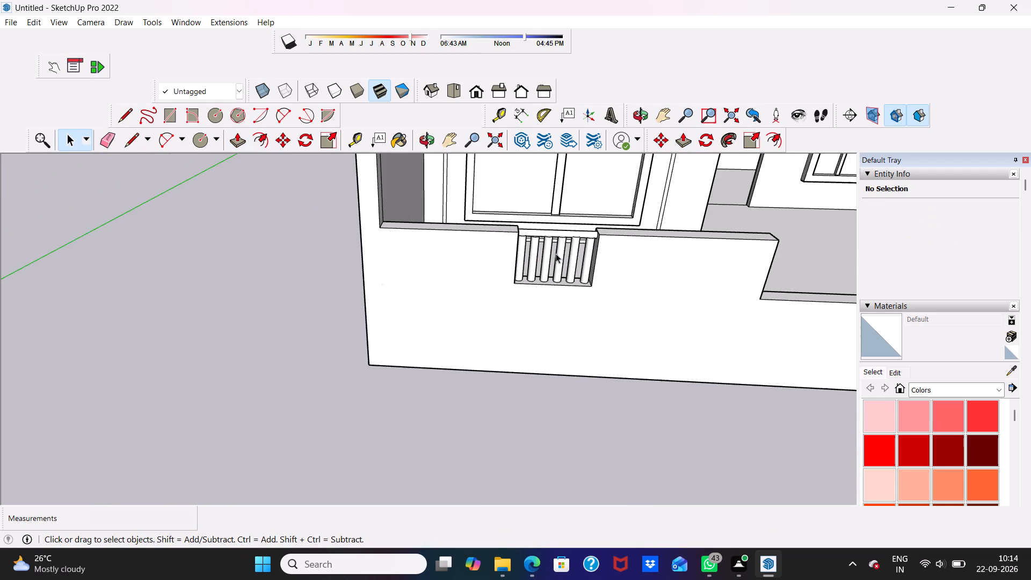
pyautogui.moveTo(556, 253); pyautogui.dragTo(568, 170, button='middle')
pyautogui.scroll(5, 544, 245)
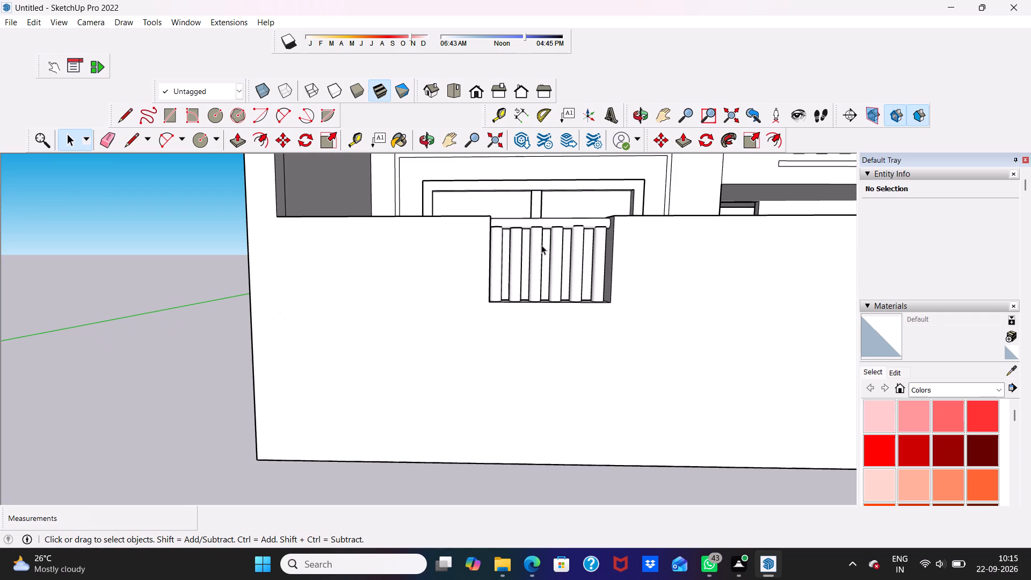
pyautogui.scroll(4, 541, 245)
pyautogui.scroll(-5, 541, 245)
pyautogui.scroll(-10, 652, 275)
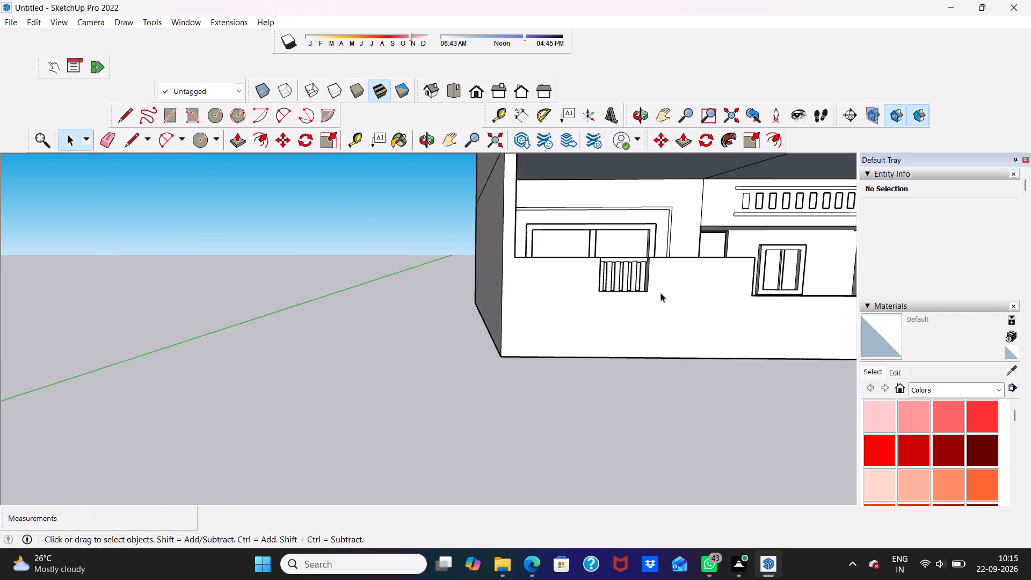
pyautogui.moveTo(660, 293); pyautogui.dragTo(623, 291, button='middle')
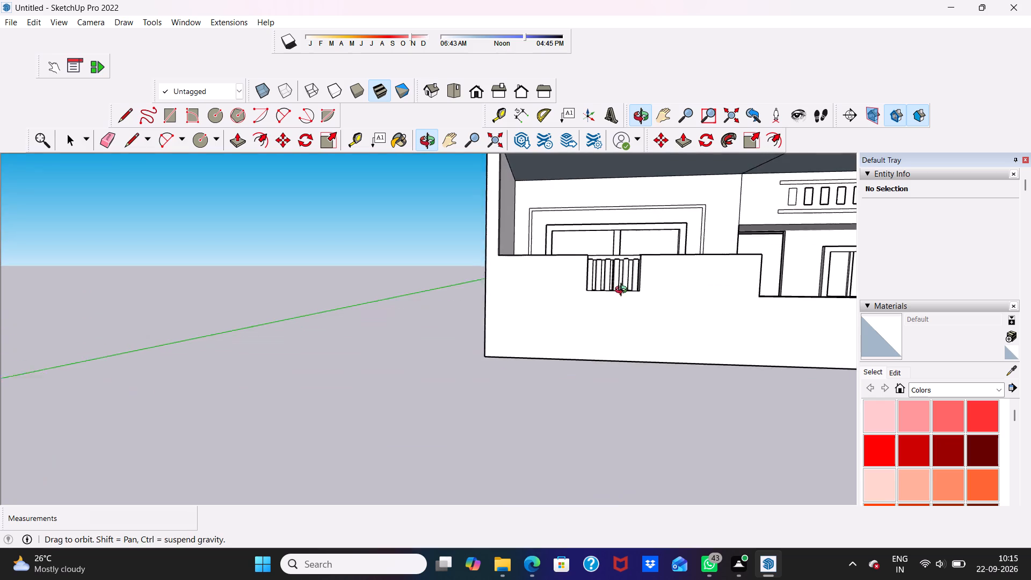
pyautogui.moveTo(623, 291); pyautogui.dragTo(623, 292, button='middle')
pyautogui.scroll(5, 623, 292)
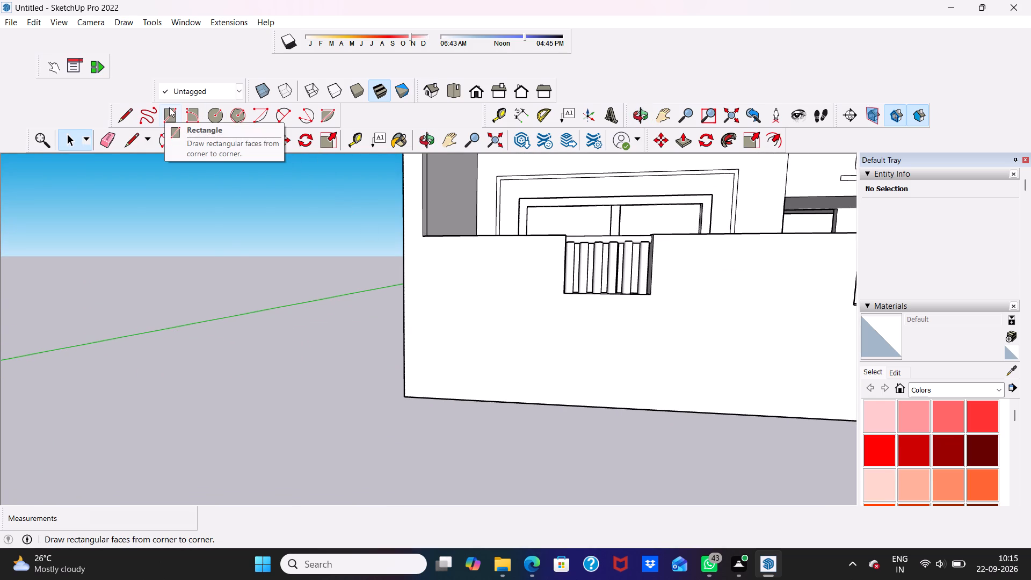
# Draw connected lines on the front wall: about 4' 6 7/8" horizontally from the notch's side edge, down, and back horizontally beneath the notch.
pyautogui.click(126, 113)
pyautogui.scroll(1, 571, 259)
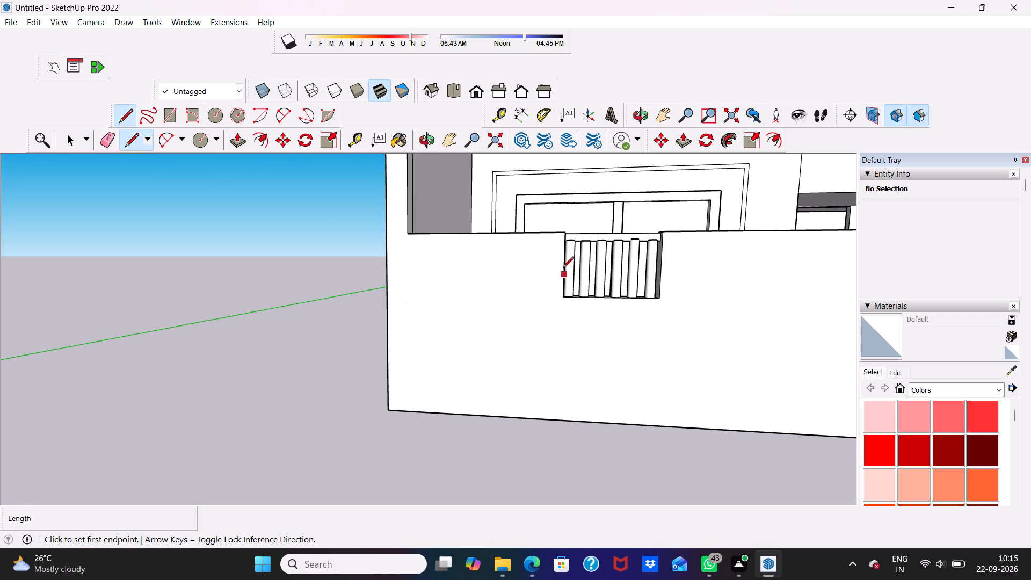
pyautogui.click(563, 275)
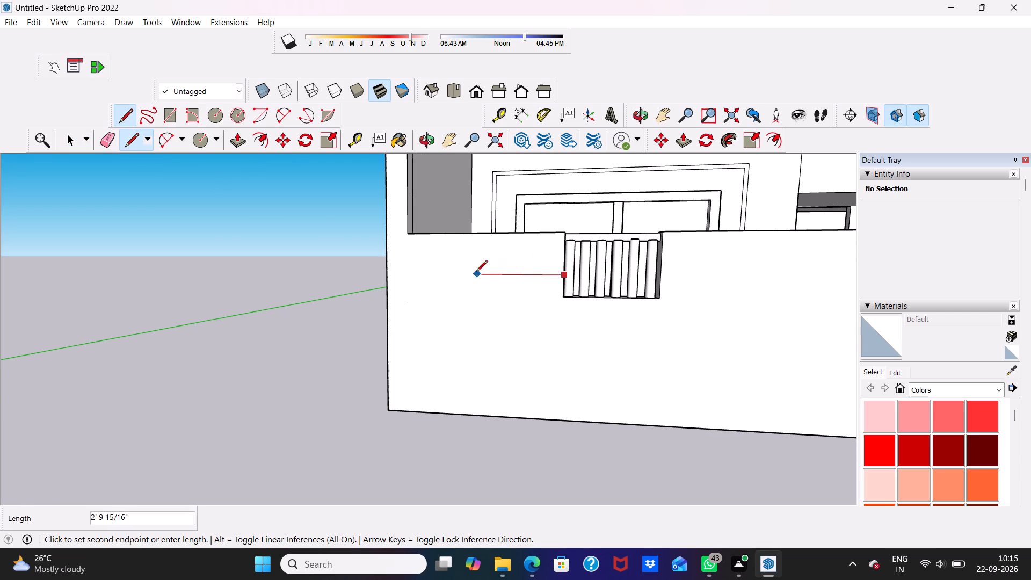
pyautogui.scroll(2, 423, 277)
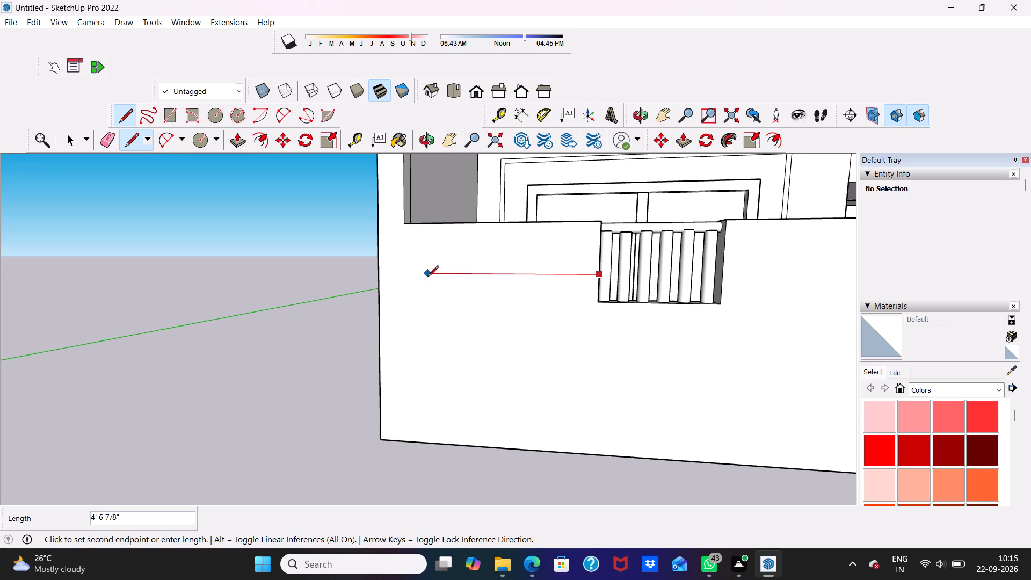
pyautogui.click(427, 278)
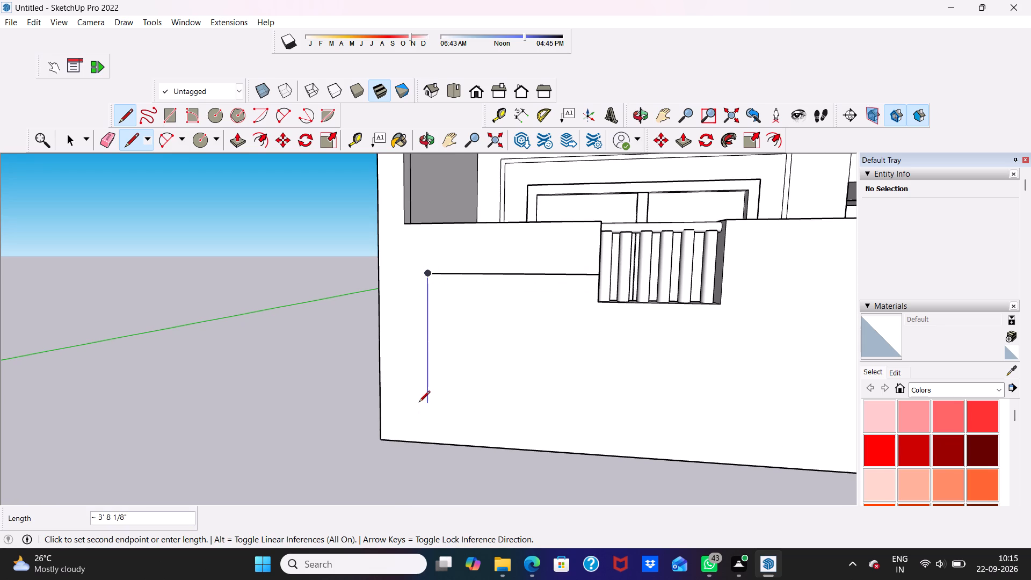
pyautogui.scroll(1, 426, 395)
pyautogui.click(426, 395)
pyautogui.scroll(-1, 475, 399)
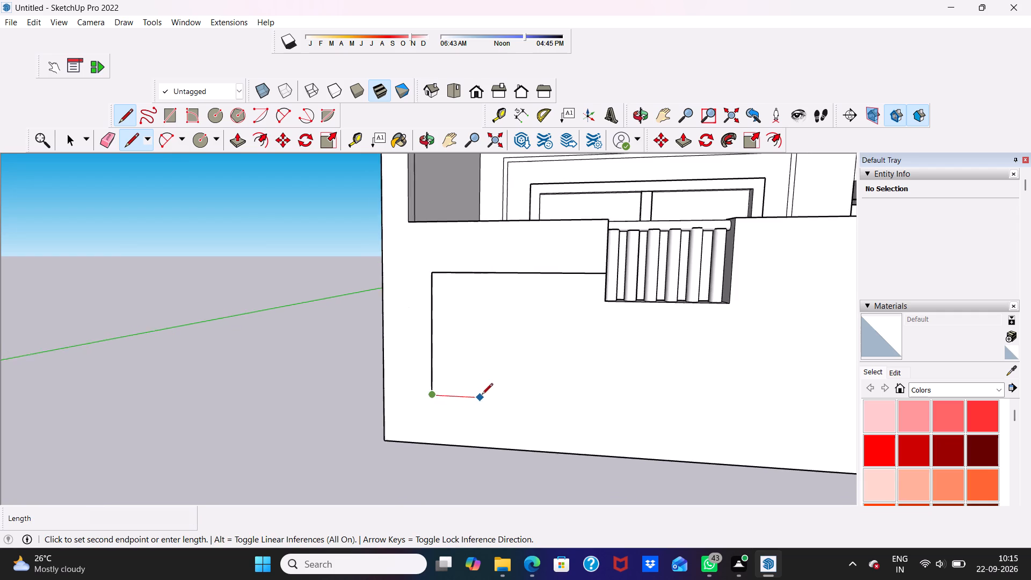
pyautogui.scroll(-7, 482, 395)
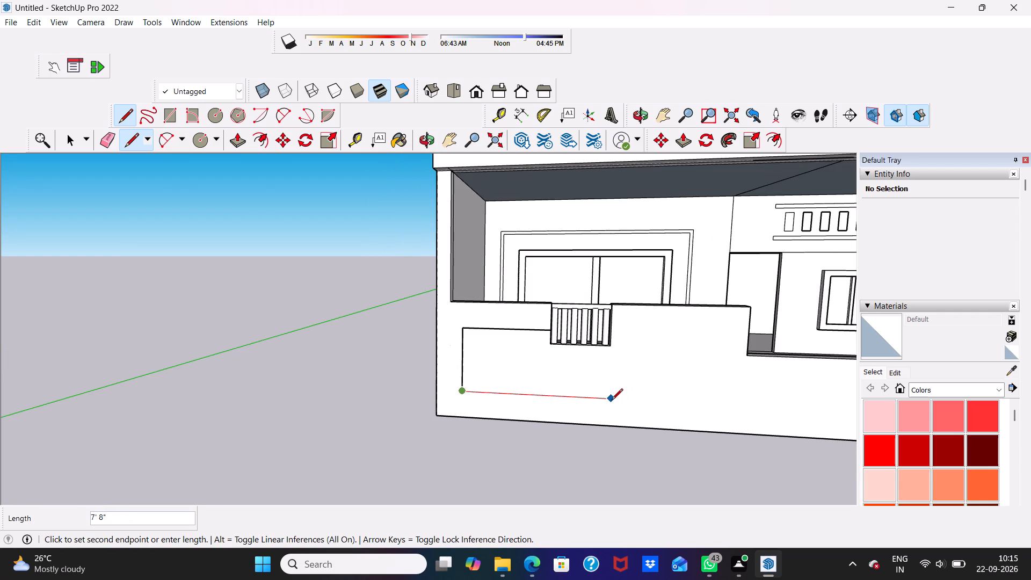
pyautogui.click(615, 400)
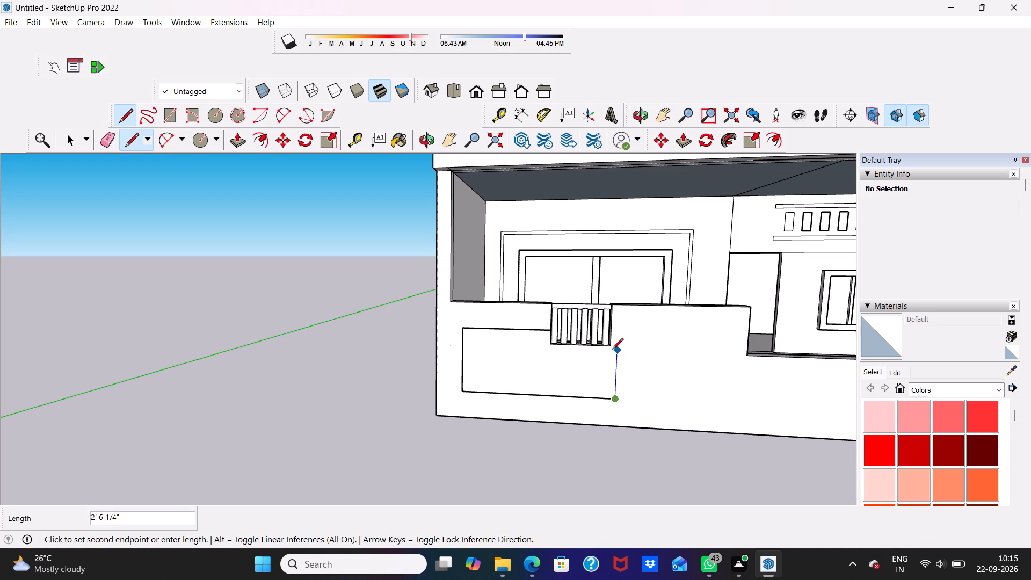
pyautogui.press('space')
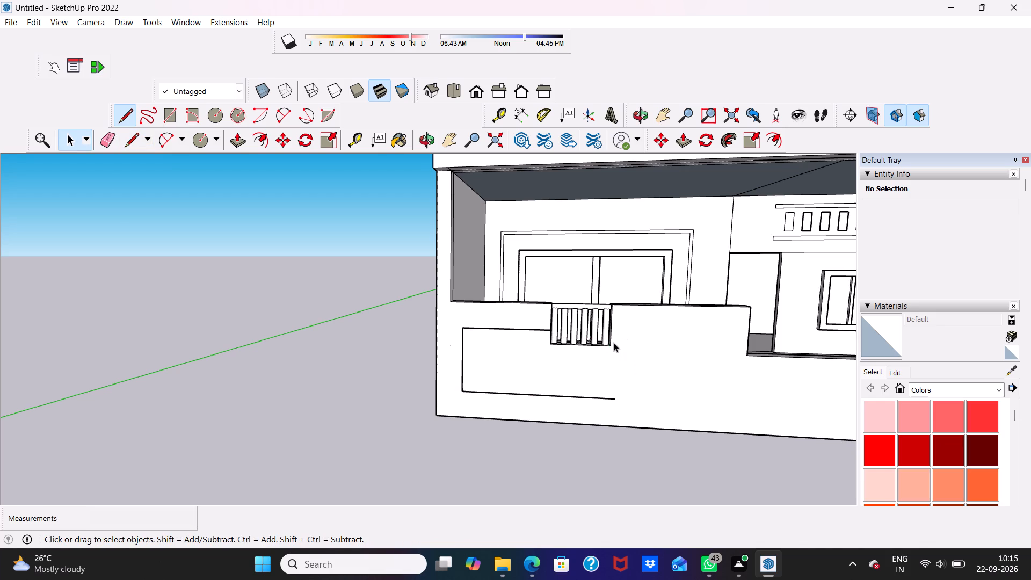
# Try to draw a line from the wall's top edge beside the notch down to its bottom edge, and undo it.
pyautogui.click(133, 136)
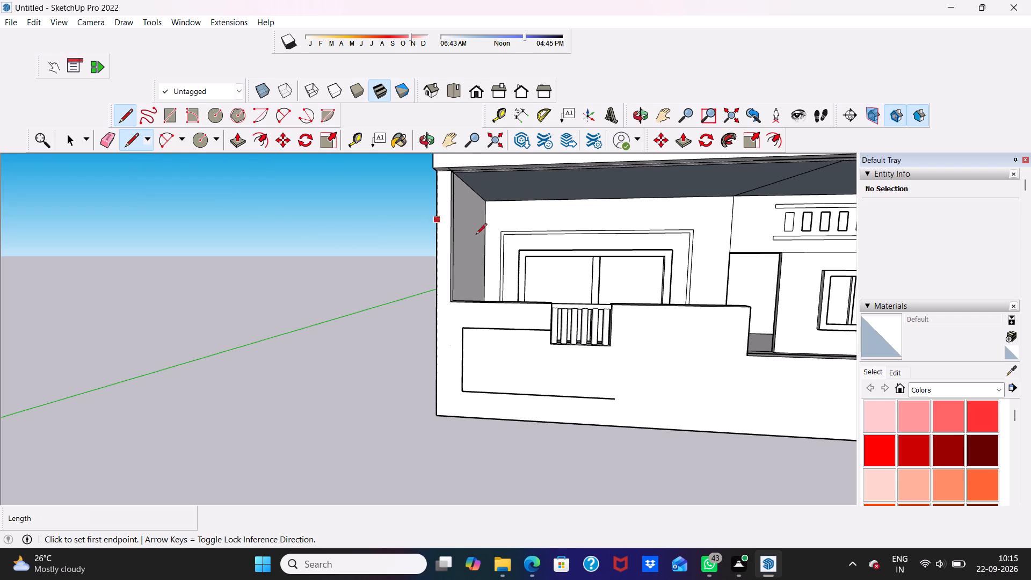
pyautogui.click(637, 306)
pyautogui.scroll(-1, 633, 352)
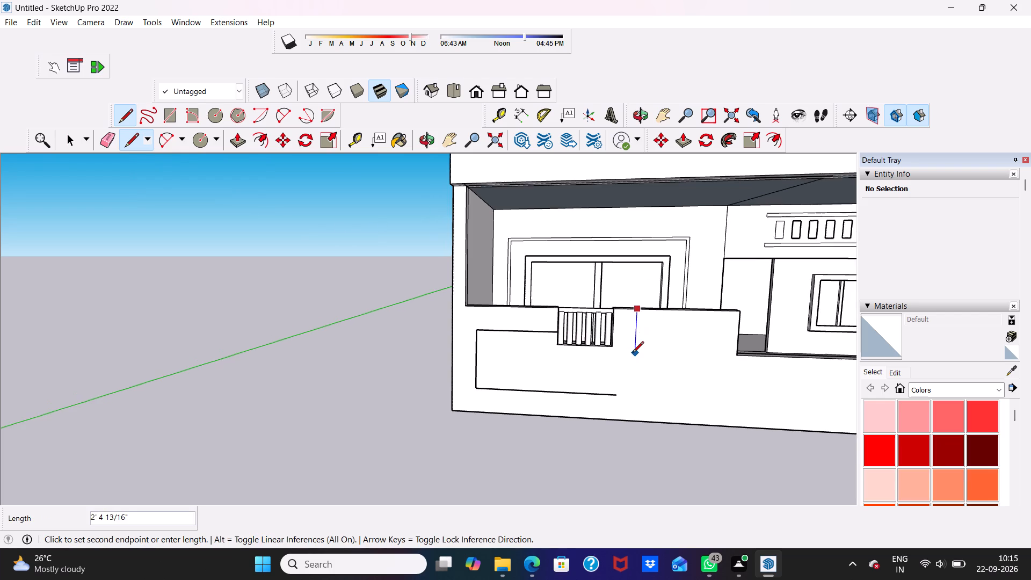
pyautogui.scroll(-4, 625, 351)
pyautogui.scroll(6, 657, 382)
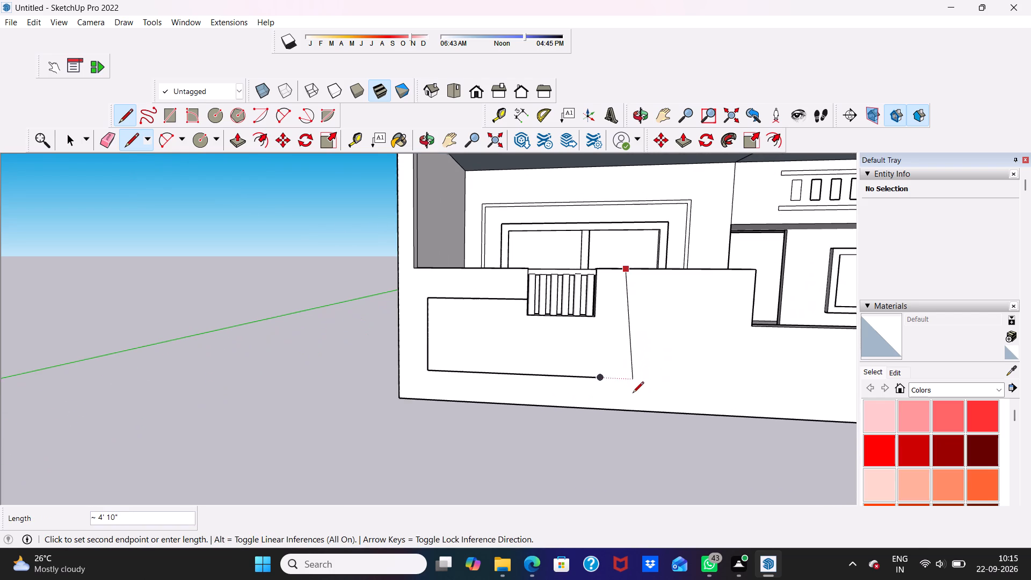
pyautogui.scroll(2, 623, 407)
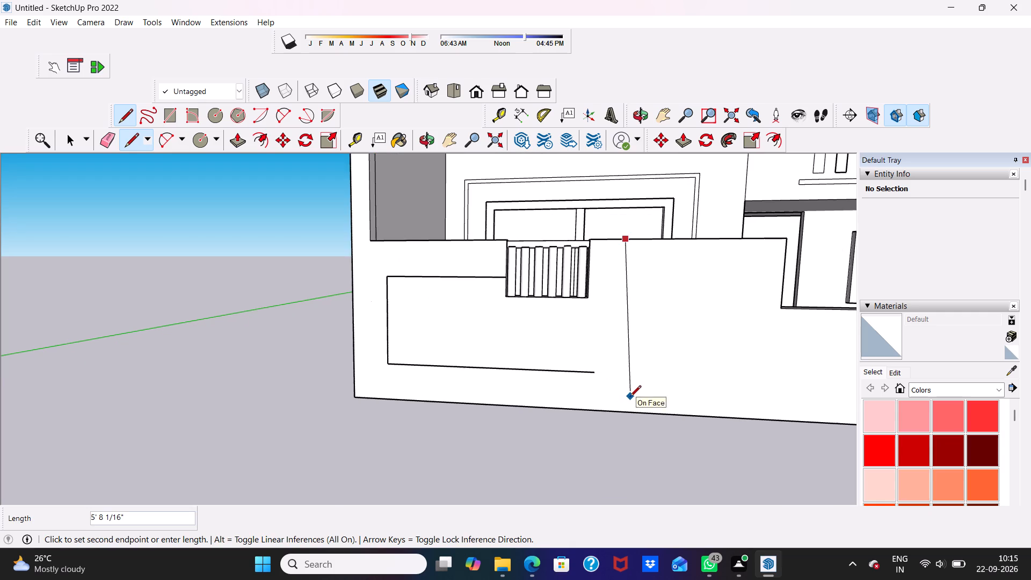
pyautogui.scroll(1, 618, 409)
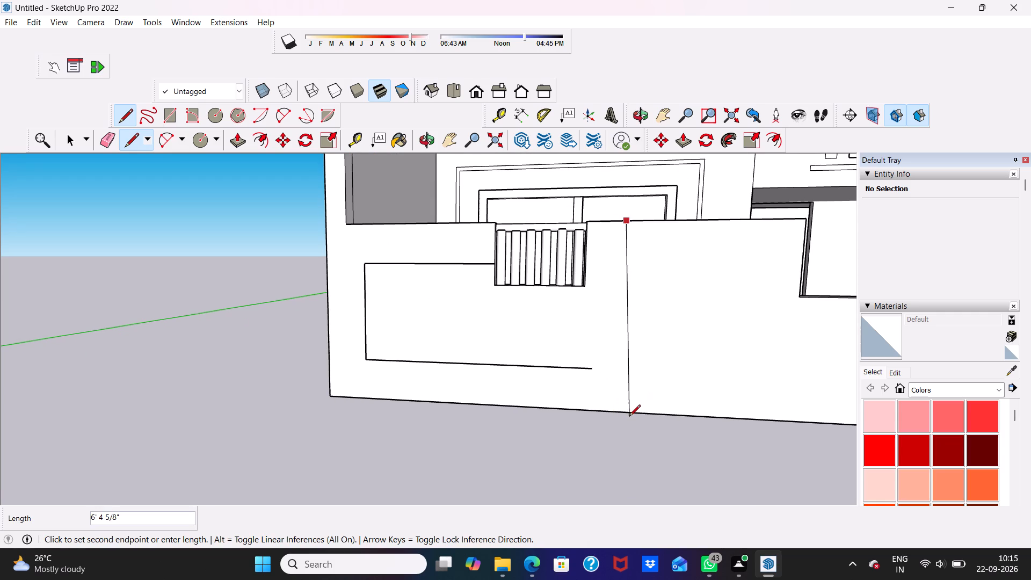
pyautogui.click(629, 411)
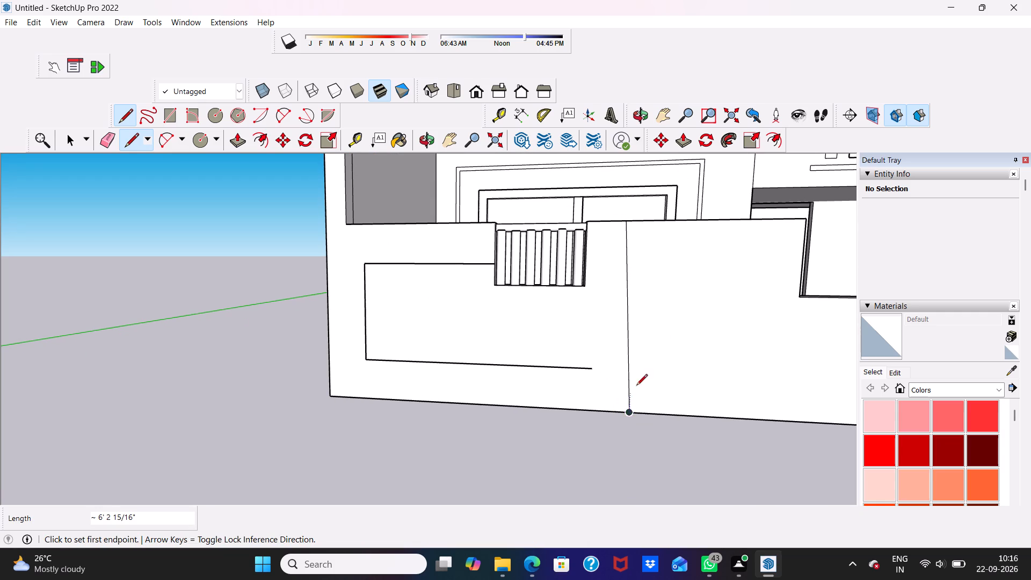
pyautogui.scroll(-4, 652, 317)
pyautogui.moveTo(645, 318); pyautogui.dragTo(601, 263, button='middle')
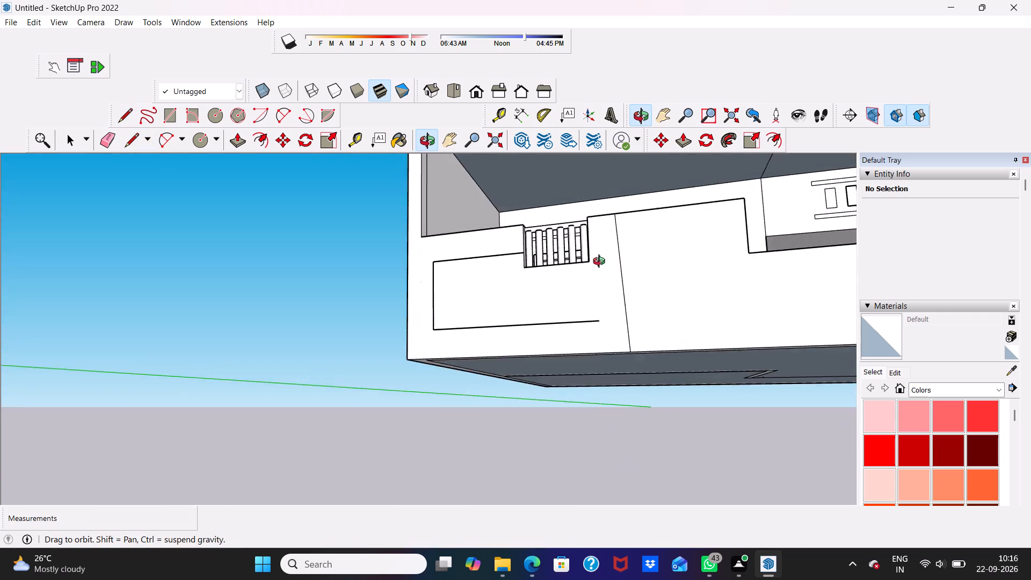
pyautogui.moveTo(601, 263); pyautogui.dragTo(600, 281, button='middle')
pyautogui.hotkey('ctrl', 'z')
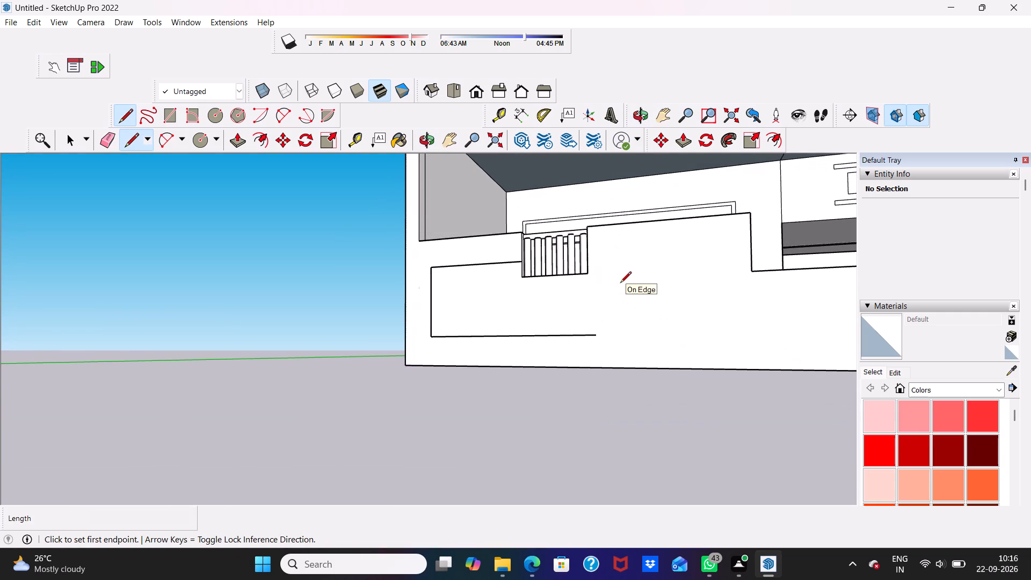
# Draw a vertical line about 6' 2 13/16" from the front wall's bottom edge up to its top edge beside the baluster notch.
pyautogui.click(134, 139)
pyautogui.scroll(1, 604, 328)
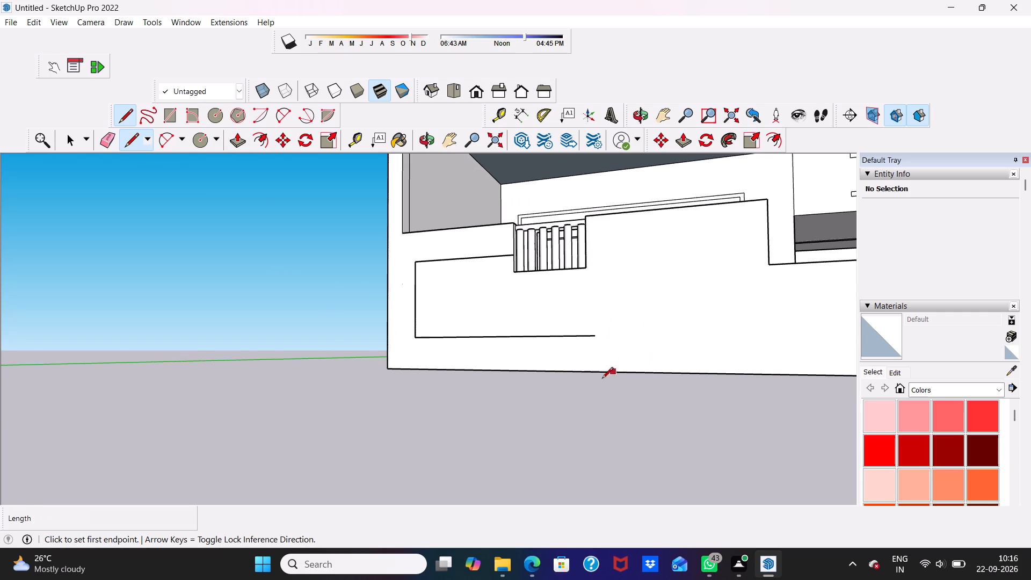
pyautogui.click(627, 372)
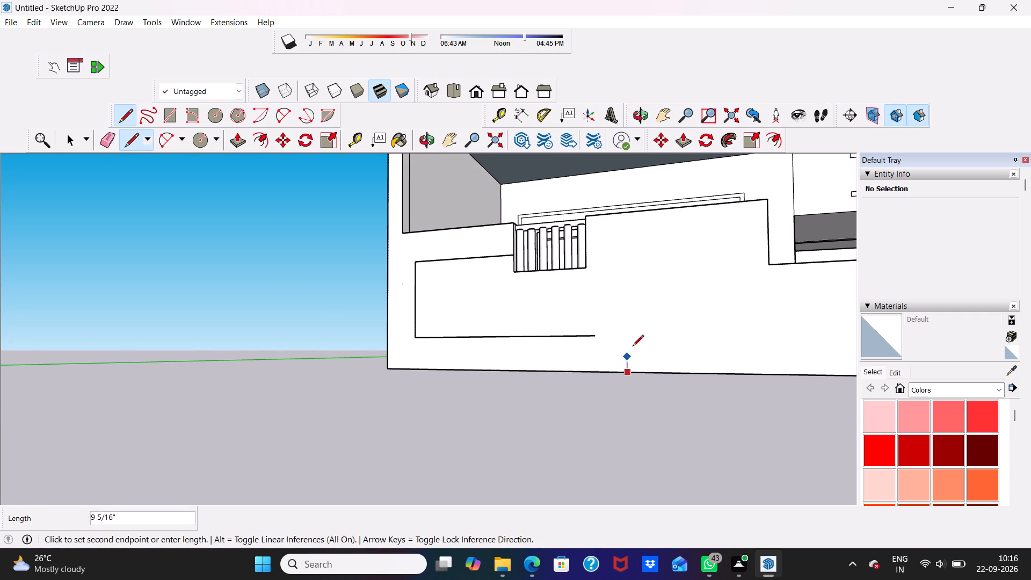
pyautogui.click(625, 215)
# Close the outline with a vertical line about 2' 8 5/8" from the notch's lower corner down to the outline's bottom line.
pyautogui.scroll(-3, 623, 228)
pyautogui.moveTo(633, 250); pyautogui.dragTo(685, 269, button='middle')
pyautogui.scroll(-1, 667, 272)
pyautogui.moveTo(667, 272); pyautogui.dragTo(745, 289, button='middle')
pyautogui.scroll(3, 657, 302)
pyautogui.scroll(2, 578, 325)
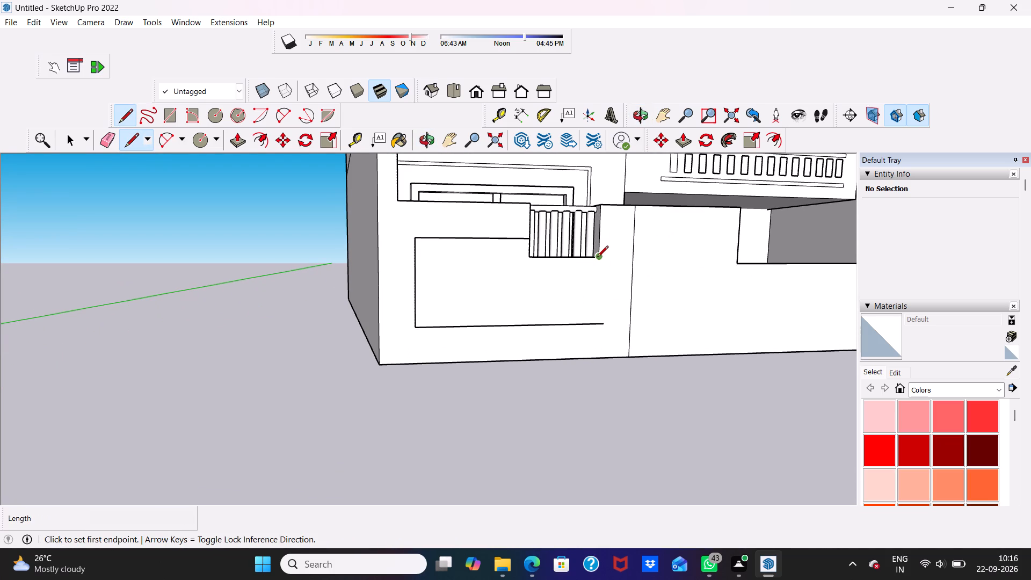
pyautogui.click(597, 258)
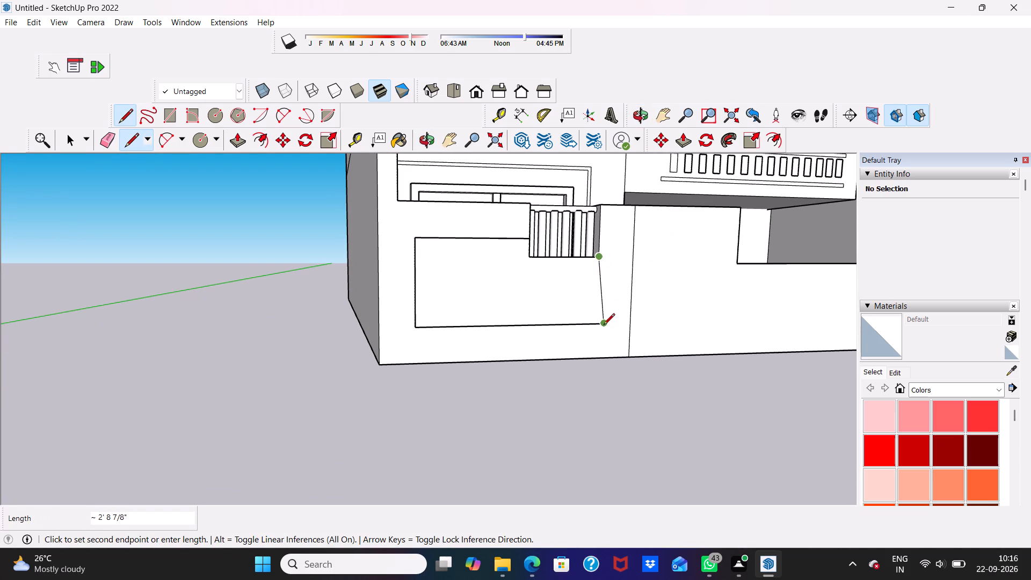
pyautogui.scroll(7, 602, 316)
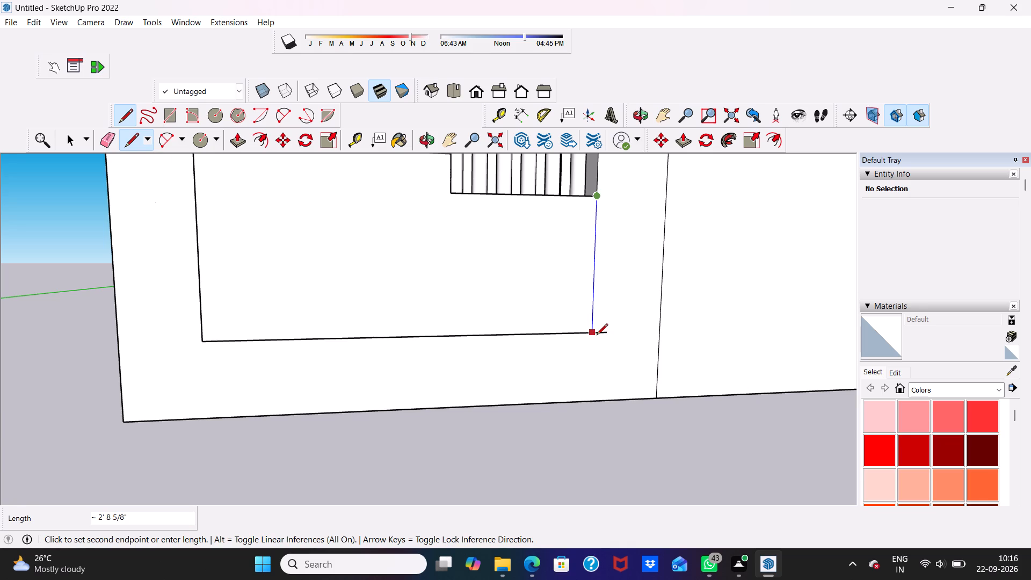
pyautogui.click(597, 336)
# Erase the short stub of the outline's bottom line that extends past its closing vertical line.
pyautogui.scroll(-1, 587, 321)
pyautogui.moveTo(587, 321); pyautogui.dragTo(587, 320, button='middle')
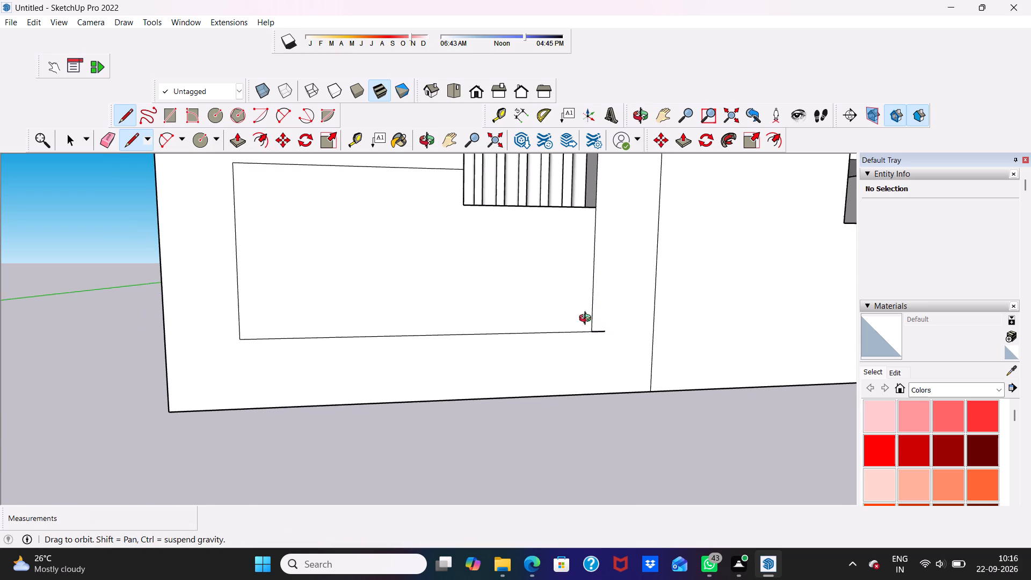
pyautogui.moveTo(587, 320); pyautogui.dragTo(591, 230, button='middle')
pyautogui.scroll(1, 590, 231)
pyautogui.scroll(-5, 568, 244)
pyautogui.moveTo(551, 281); pyautogui.dragTo(484, 323, button='middle')
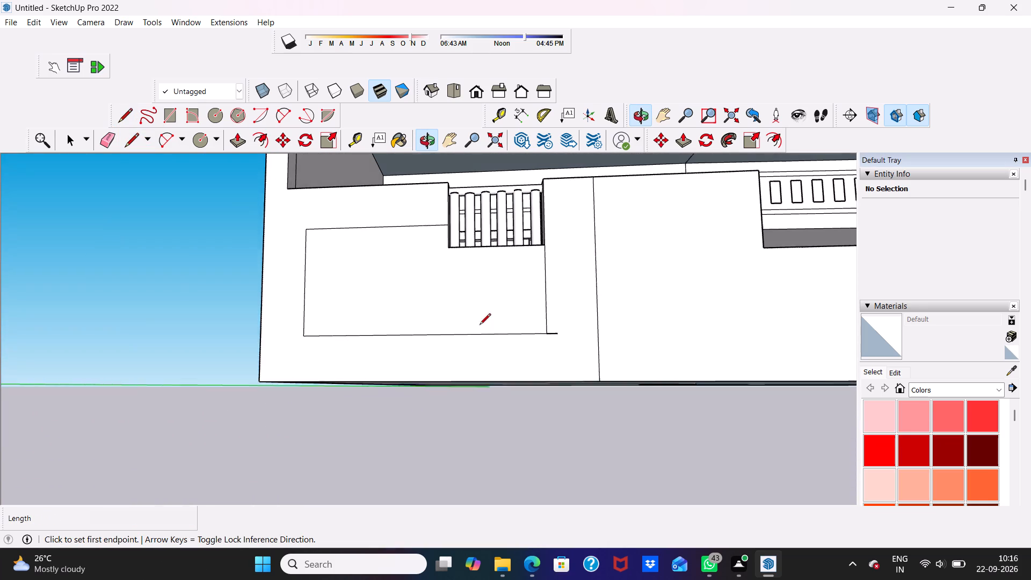
pyautogui.click(110, 139)
pyautogui.scroll(4, 714, 371)
pyautogui.scroll(4, 514, 302)
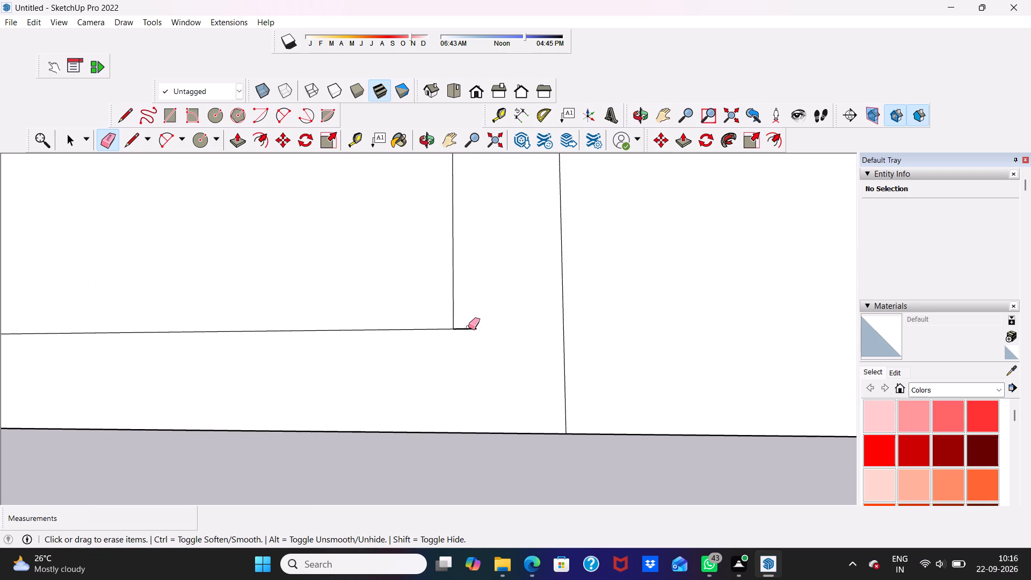
pyautogui.click(467, 328)
pyautogui.scroll(-14, 473, 318)
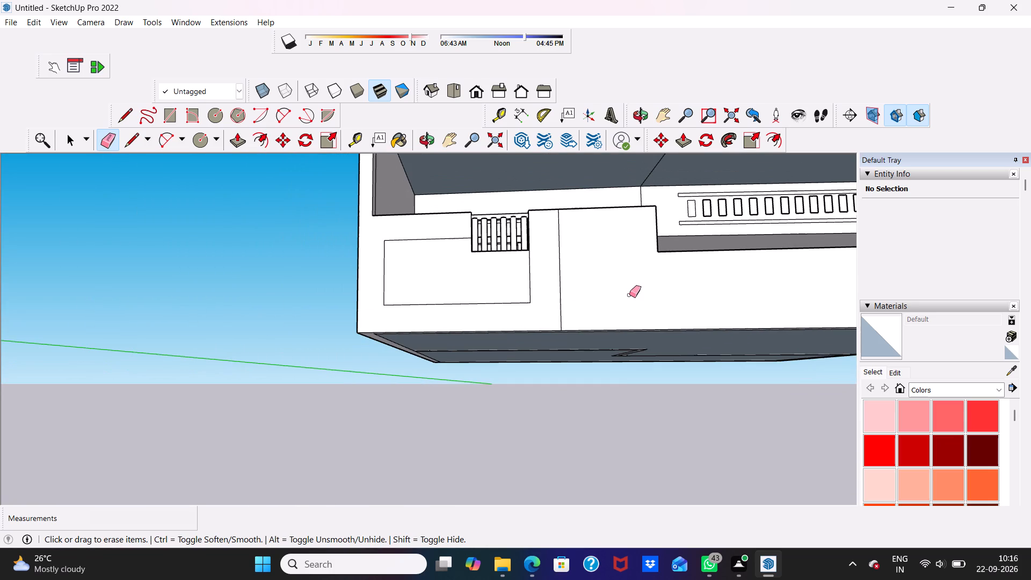
pyautogui.press('space')
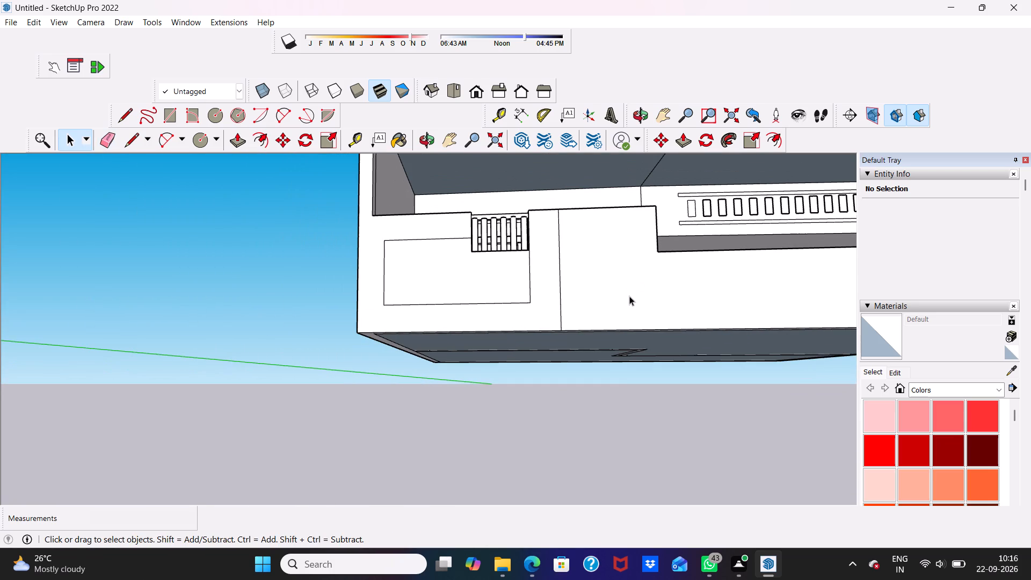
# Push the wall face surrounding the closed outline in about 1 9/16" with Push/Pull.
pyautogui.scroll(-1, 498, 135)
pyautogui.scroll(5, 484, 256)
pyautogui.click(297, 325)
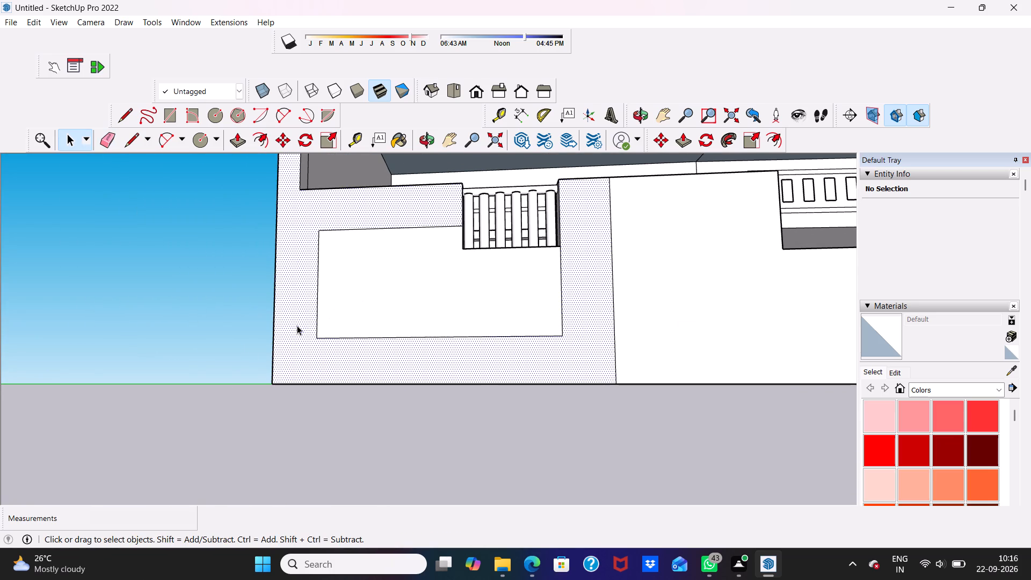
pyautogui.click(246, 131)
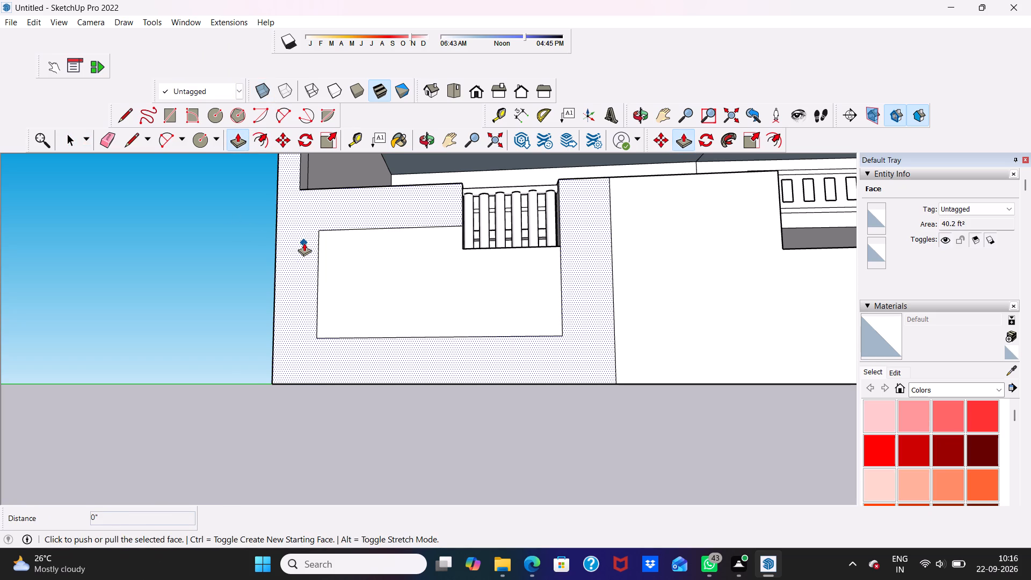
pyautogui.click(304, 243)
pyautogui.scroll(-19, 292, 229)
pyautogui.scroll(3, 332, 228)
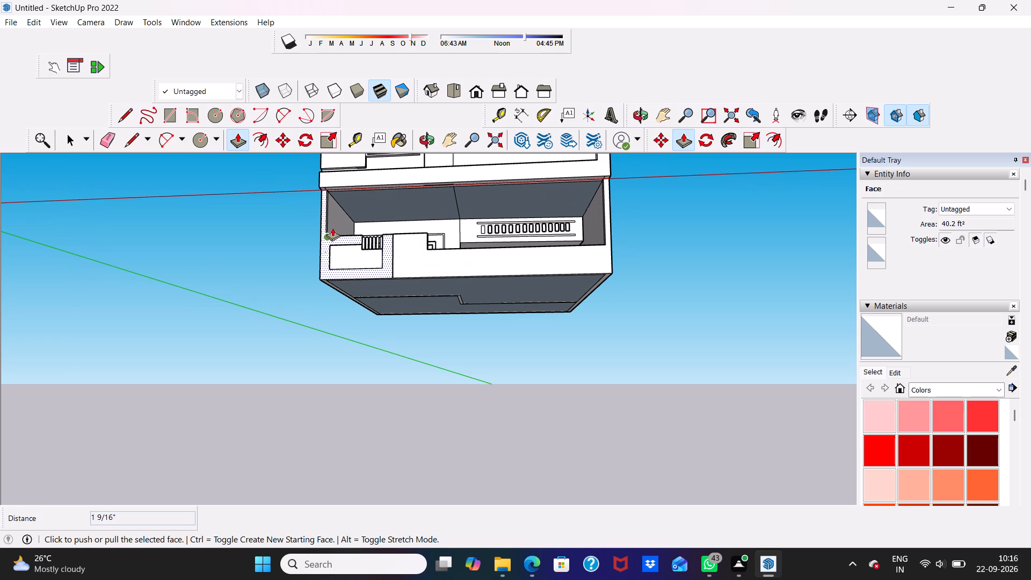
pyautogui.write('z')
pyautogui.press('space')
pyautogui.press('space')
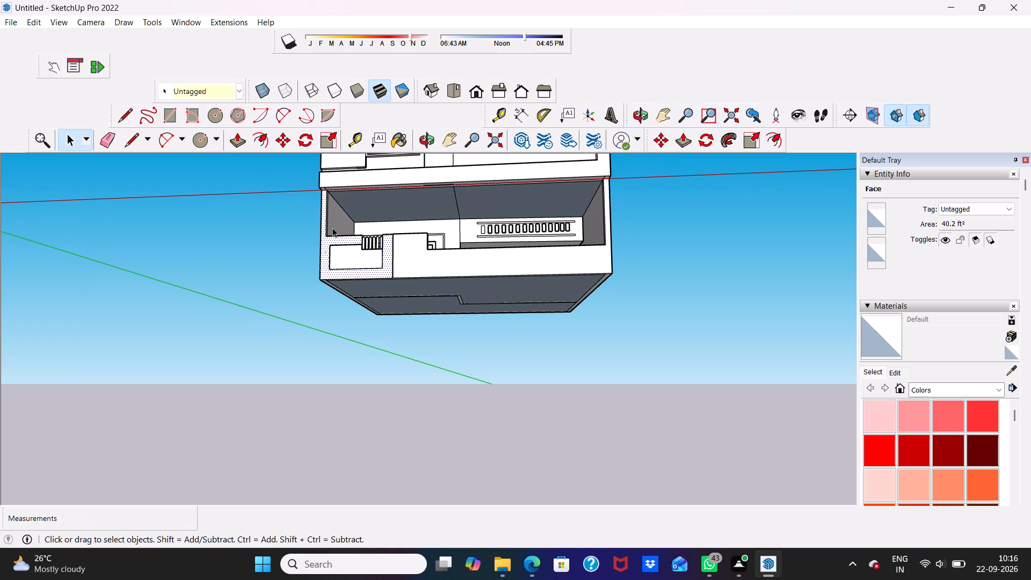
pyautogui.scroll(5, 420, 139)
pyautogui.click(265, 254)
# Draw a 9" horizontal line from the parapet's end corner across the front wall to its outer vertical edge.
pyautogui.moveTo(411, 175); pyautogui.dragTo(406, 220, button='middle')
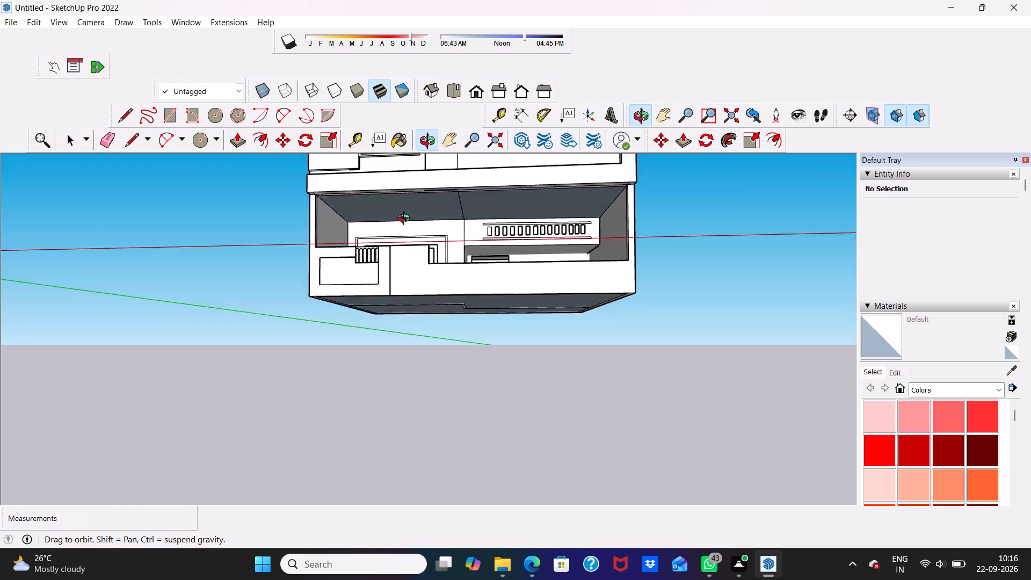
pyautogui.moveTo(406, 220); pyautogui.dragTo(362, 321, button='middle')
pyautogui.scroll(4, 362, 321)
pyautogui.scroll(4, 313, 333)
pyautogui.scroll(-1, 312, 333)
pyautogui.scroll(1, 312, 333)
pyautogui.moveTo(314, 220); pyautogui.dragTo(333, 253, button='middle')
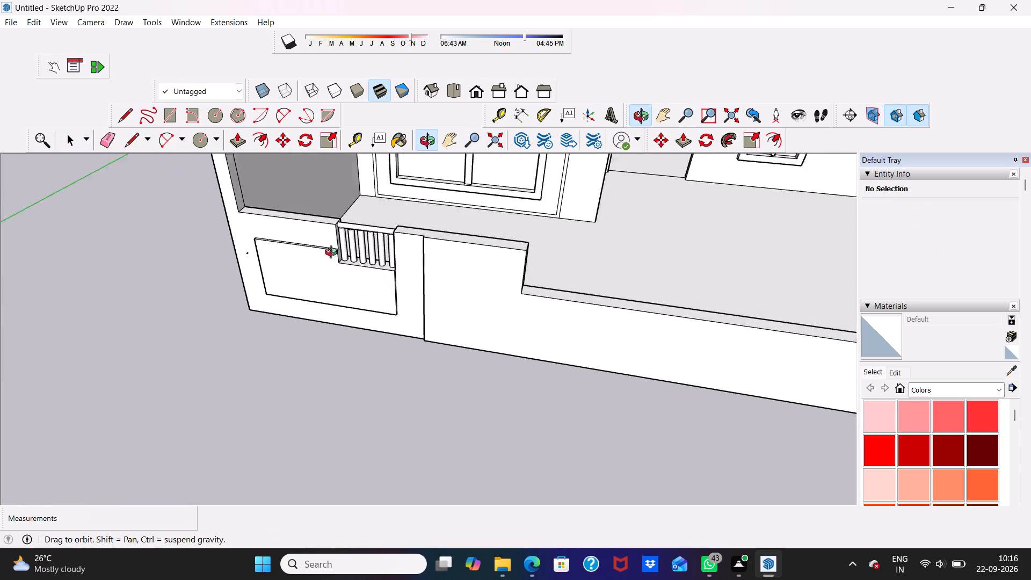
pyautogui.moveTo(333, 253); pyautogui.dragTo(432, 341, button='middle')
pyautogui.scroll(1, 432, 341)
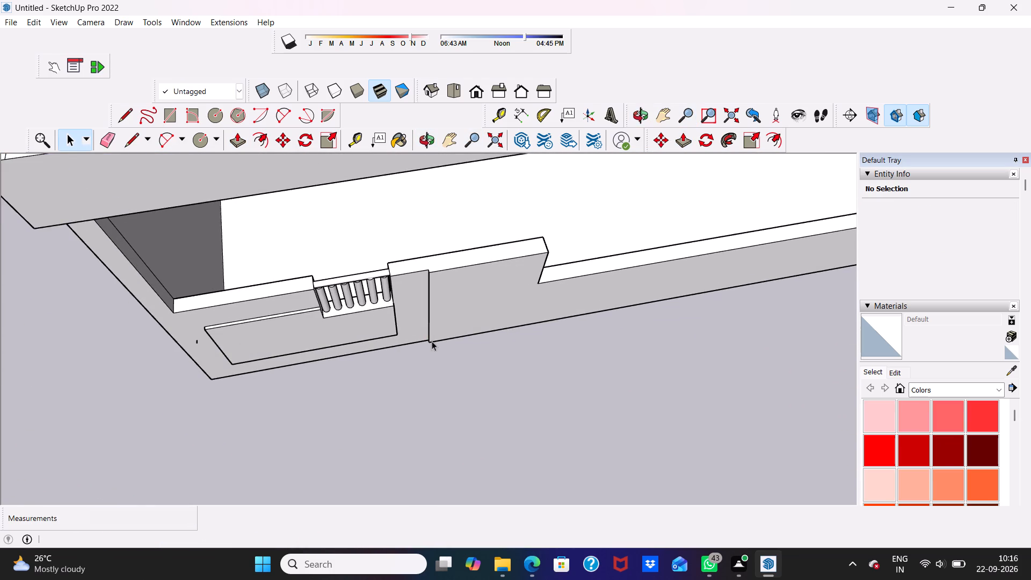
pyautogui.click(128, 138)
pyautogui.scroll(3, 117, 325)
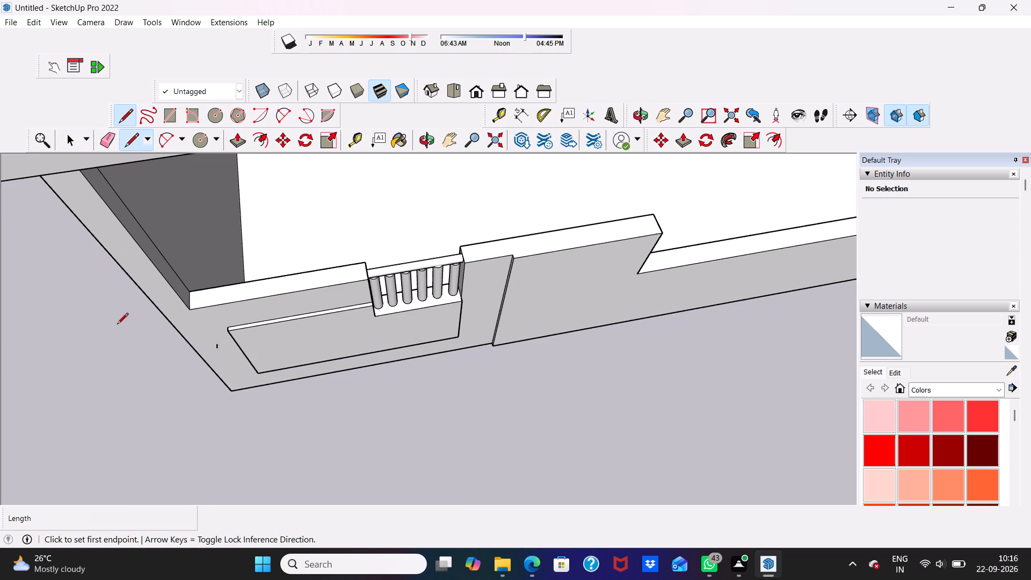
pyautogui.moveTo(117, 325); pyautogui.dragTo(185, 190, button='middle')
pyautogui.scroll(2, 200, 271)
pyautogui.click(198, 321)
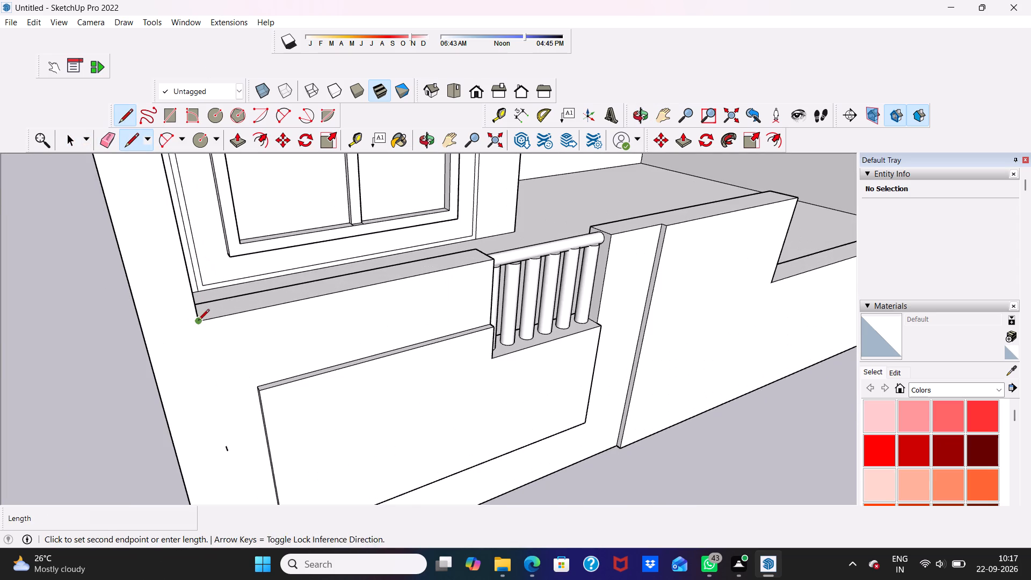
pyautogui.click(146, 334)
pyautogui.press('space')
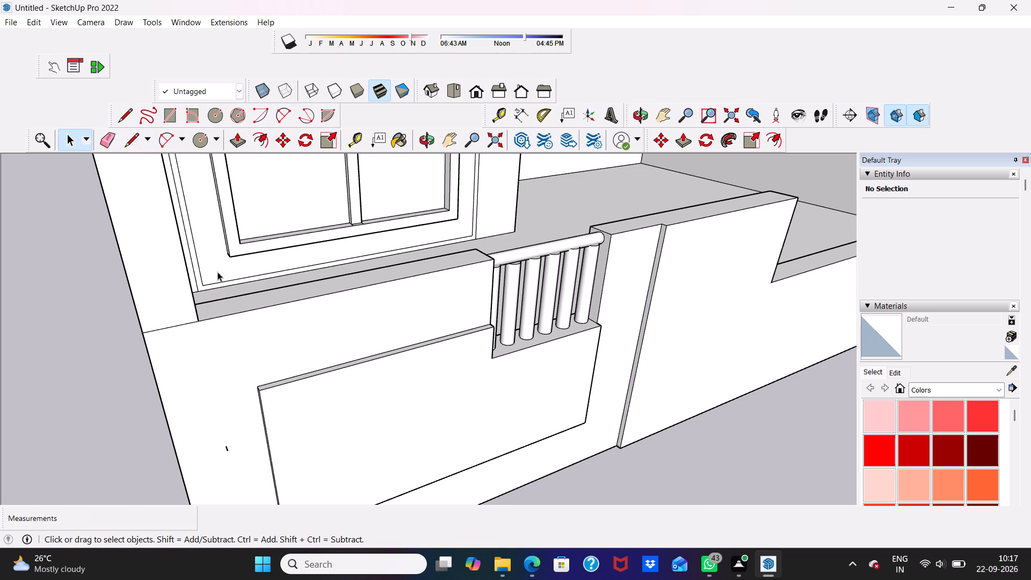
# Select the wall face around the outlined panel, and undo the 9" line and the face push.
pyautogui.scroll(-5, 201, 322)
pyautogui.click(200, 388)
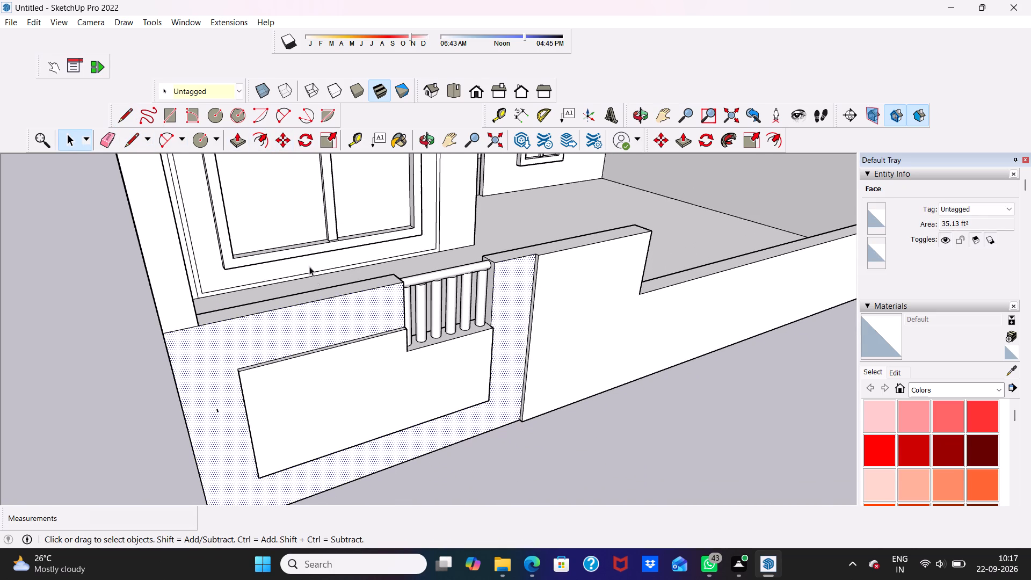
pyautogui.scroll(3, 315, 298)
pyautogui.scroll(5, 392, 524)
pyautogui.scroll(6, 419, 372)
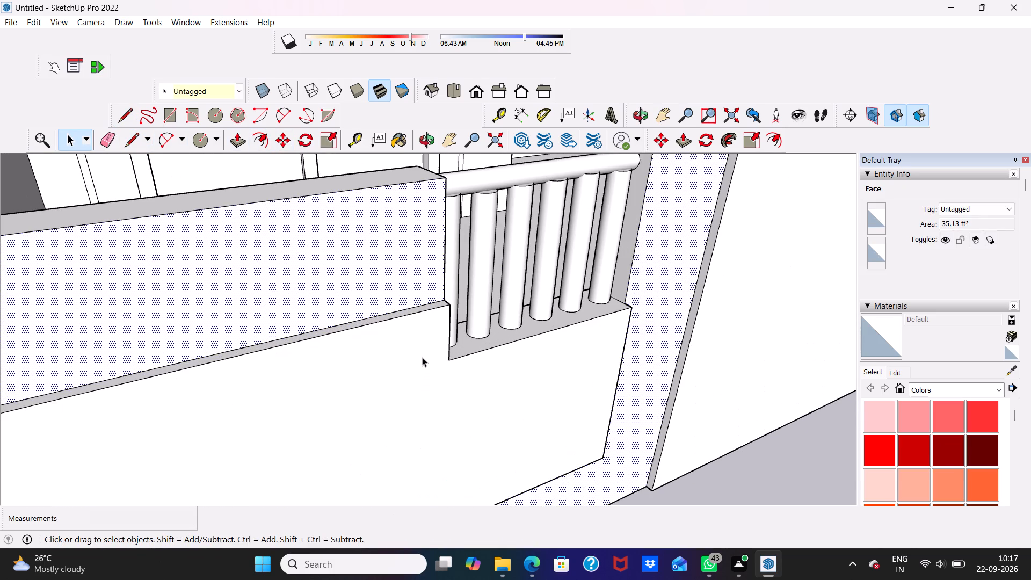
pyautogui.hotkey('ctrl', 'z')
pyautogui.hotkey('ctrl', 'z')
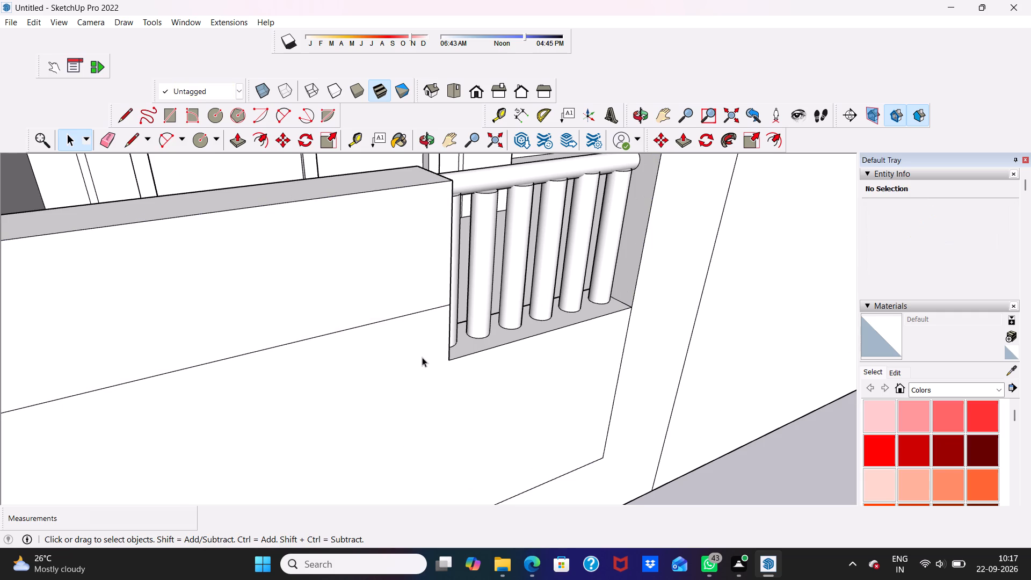
# Draw a 9" horizontal line on the flat front wall from the parapet's end corner to the wall's outer vertical edge.
pyautogui.scroll(-5, 442, 335)
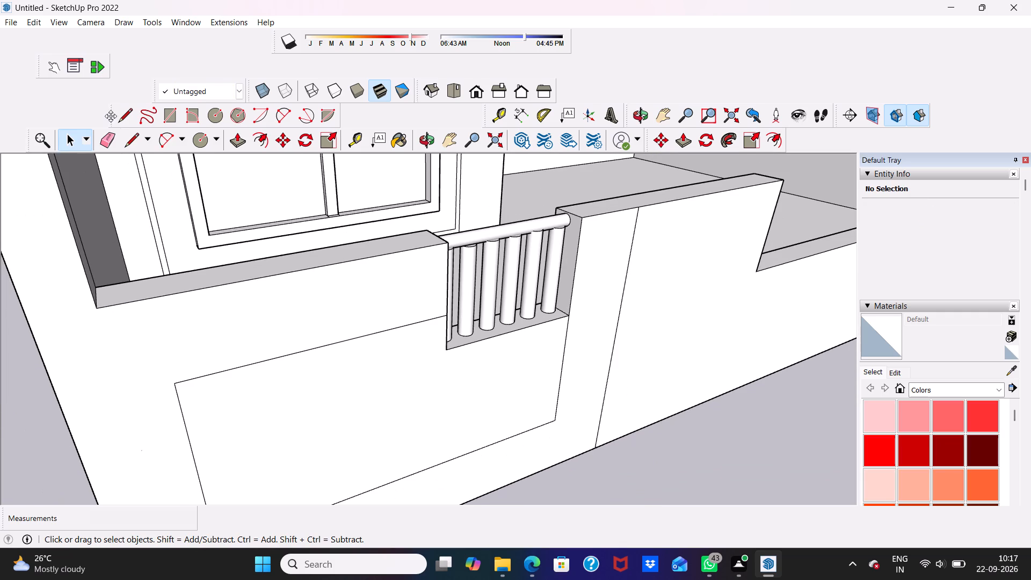
pyautogui.click(132, 135)
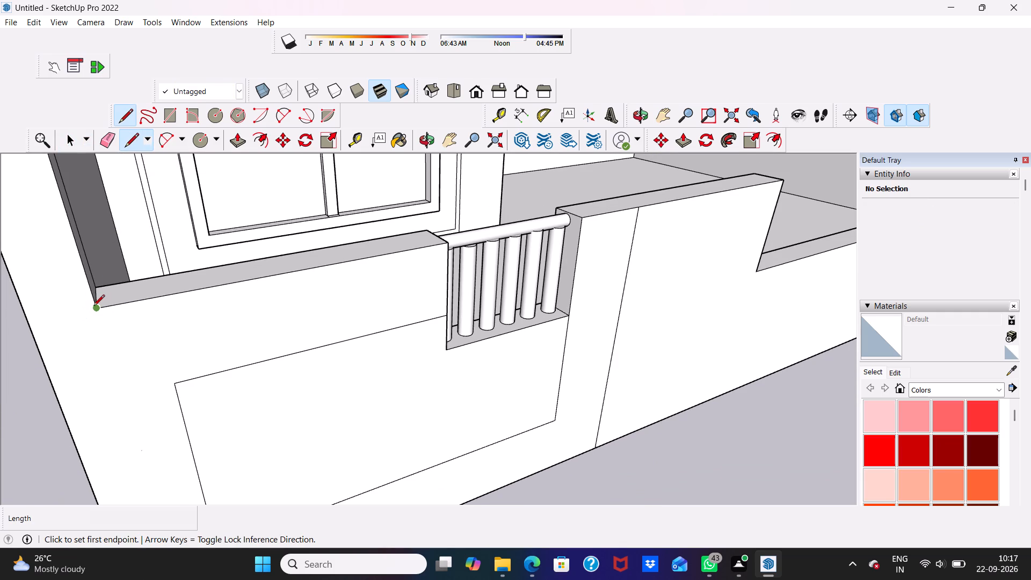
pyautogui.click(96, 307)
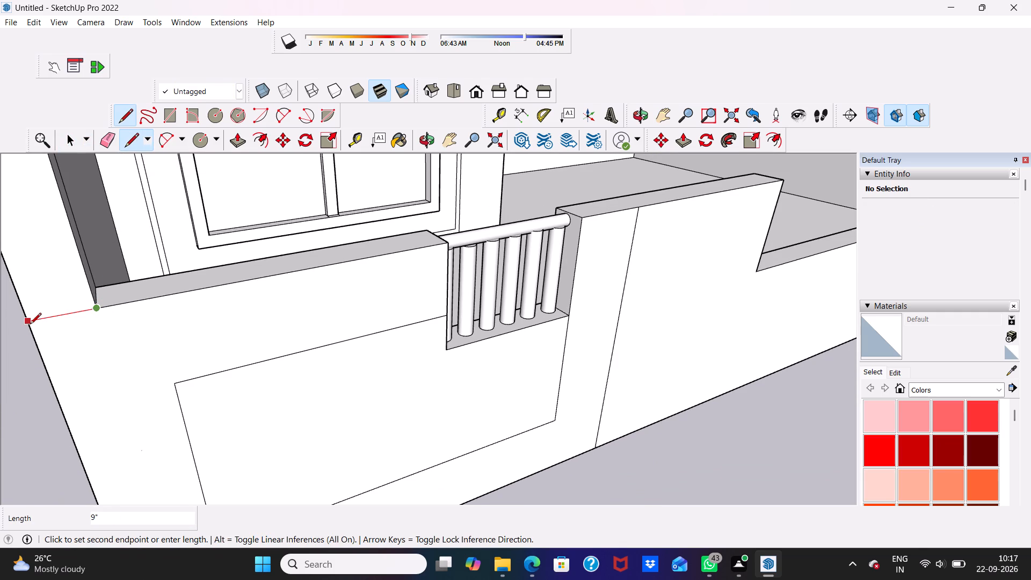
pyautogui.click(30, 325)
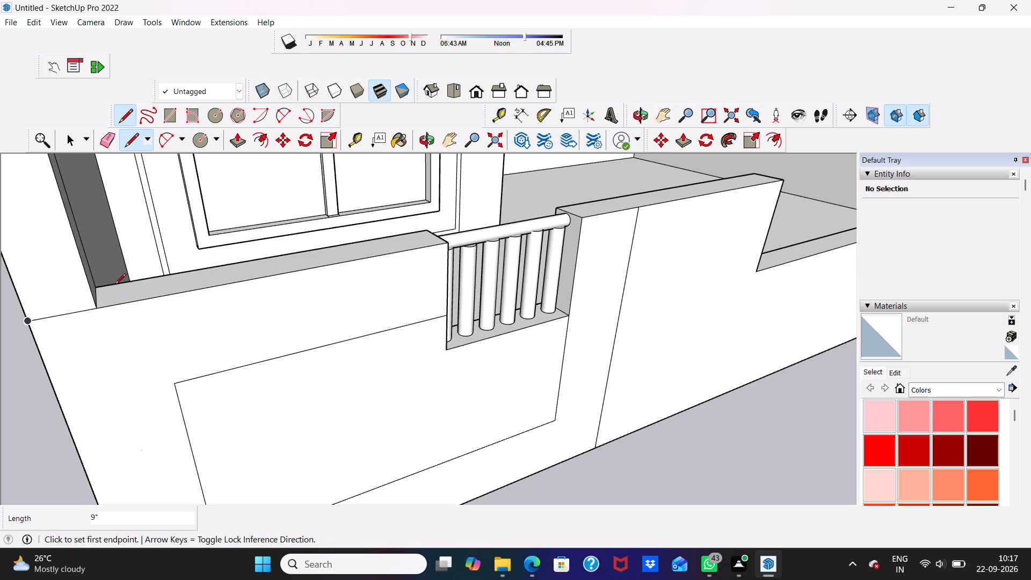
# Pull the front wall face surrounding the outlined panel outward 1' with Push/Pull.
pyautogui.press('space')
pyautogui.scroll(-4, 150, 119)
pyautogui.scroll(-5, 143, 309)
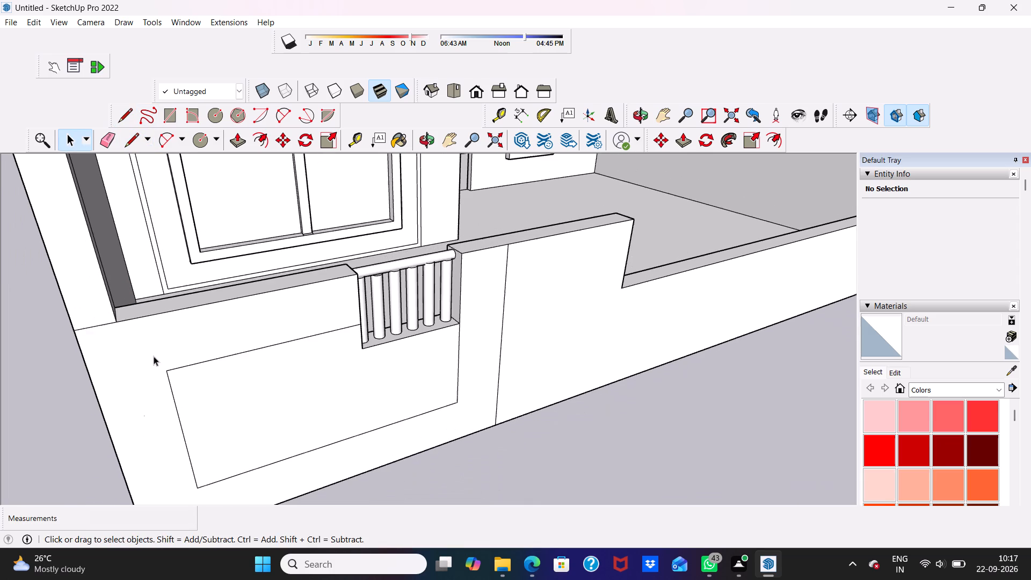
pyautogui.scroll(-1, 154, 356)
pyautogui.click(154, 356)
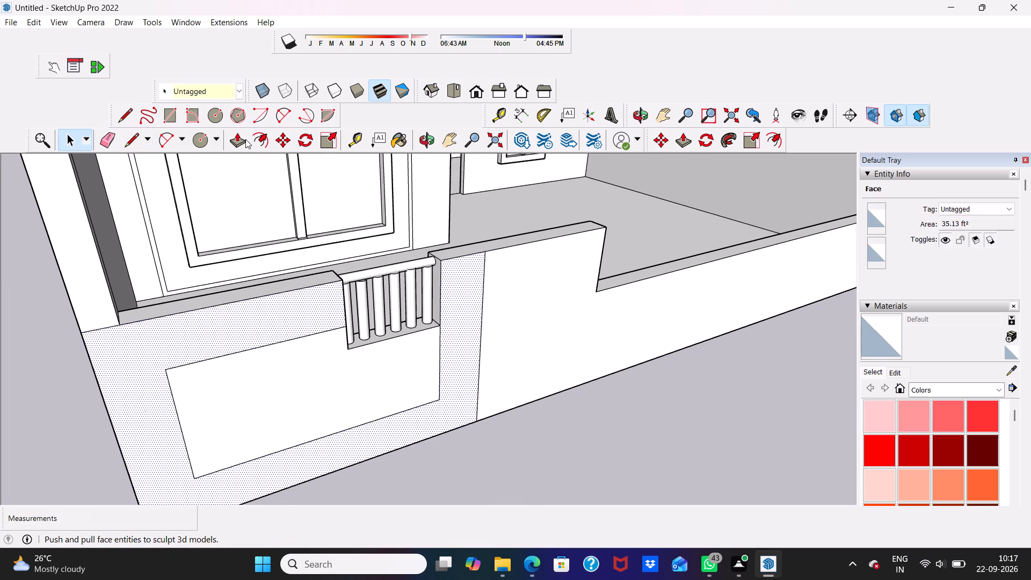
pyautogui.click(238, 141)
pyautogui.click(156, 347)
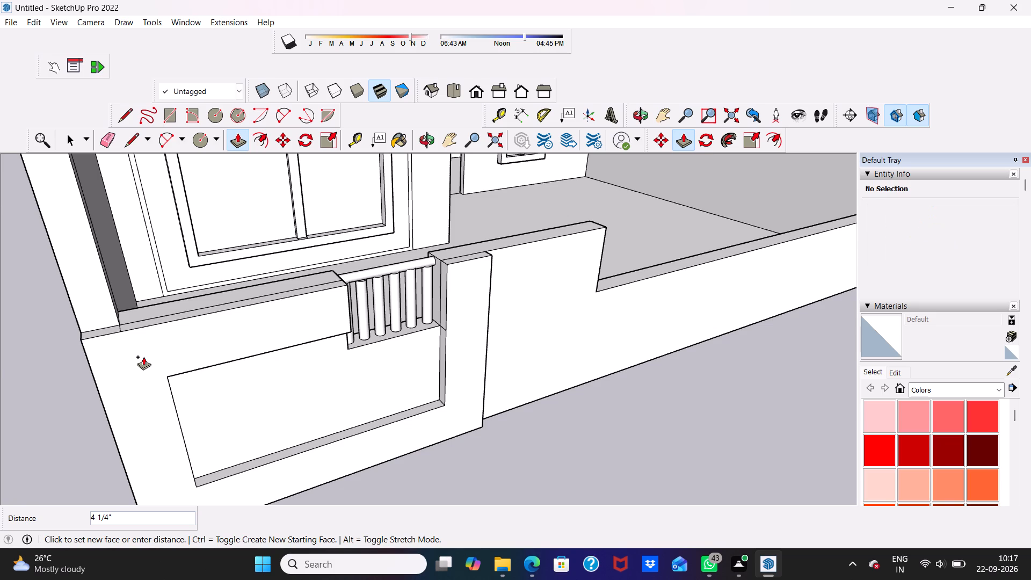
pyautogui.write("1'")
pyautogui.press('Return')
# Erase the short seam line crossing the top of the thickened parapet near its outer end corner.
pyautogui.scroll(-6, 143, 357)
pyautogui.moveTo(235, 362); pyautogui.dragTo(205, 308, button='middle')
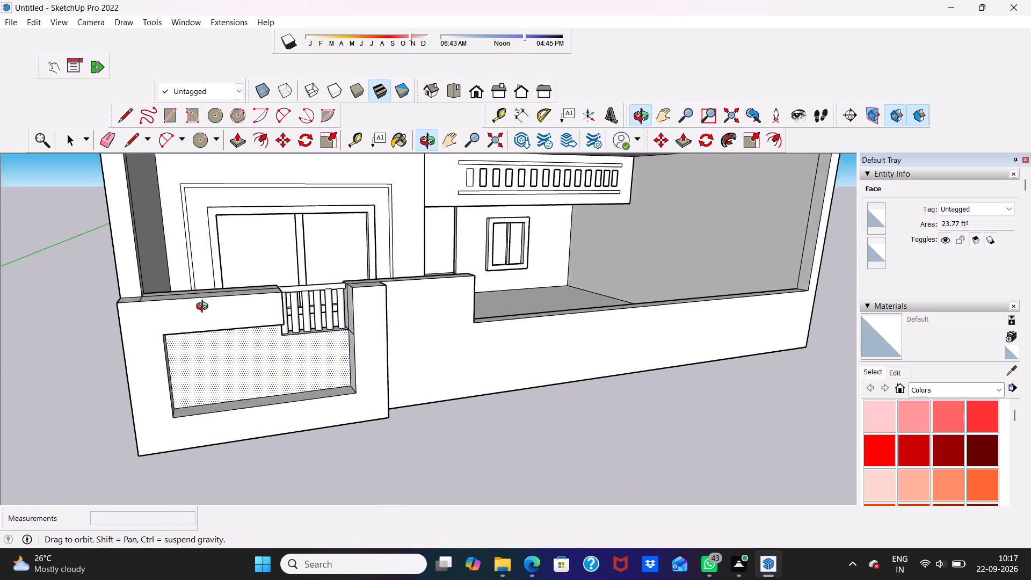
pyautogui.moveTo(205, 308); pyautogui.dragTo(163, 297, button='middle')
pyautogui.scroll(4, 161, 296)
pyautogui.scroll(1, 208, 270)
pyautogui.scroll(-3, 208, 270)
pyautogui.moveTo(211, 287); pyautogui.dragTo(146, 280, button='middle')
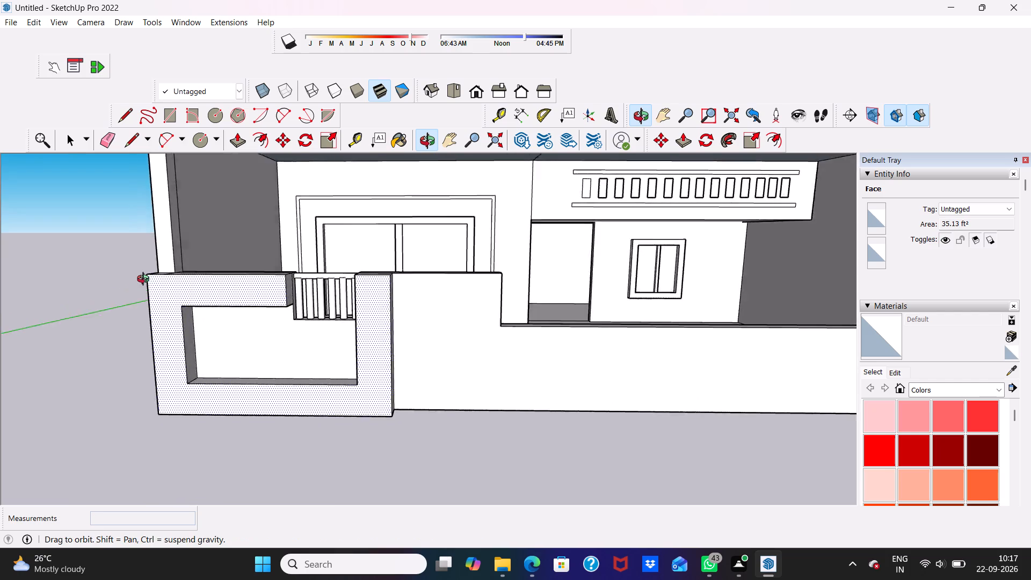
pyautogui.moveTo(146, 280); pyautogui.dragTo(171, 335, button='middle')
pyautogui.scroll(2, 171, 336)
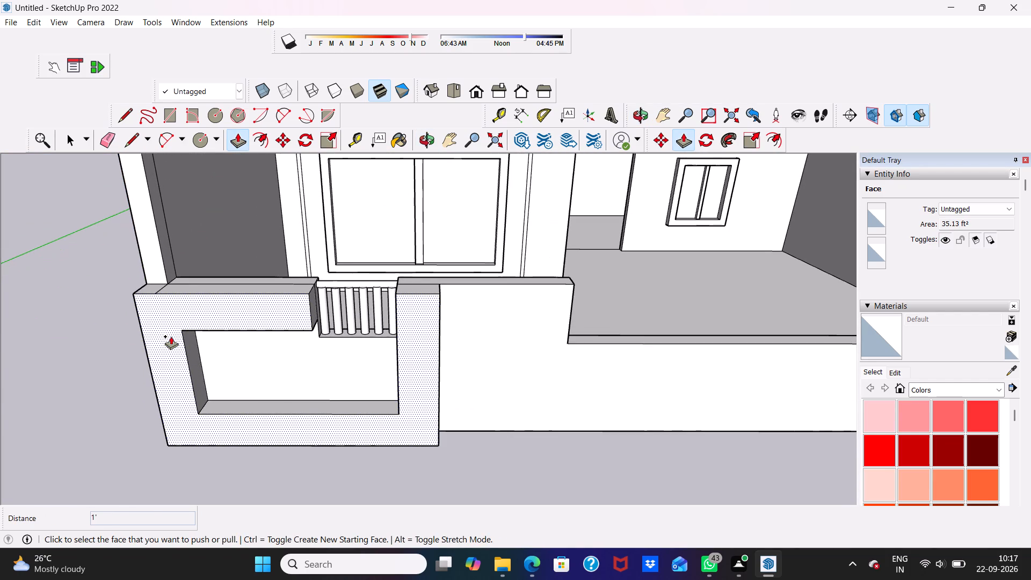
pyautogui.scroll(-1, 237, 311)
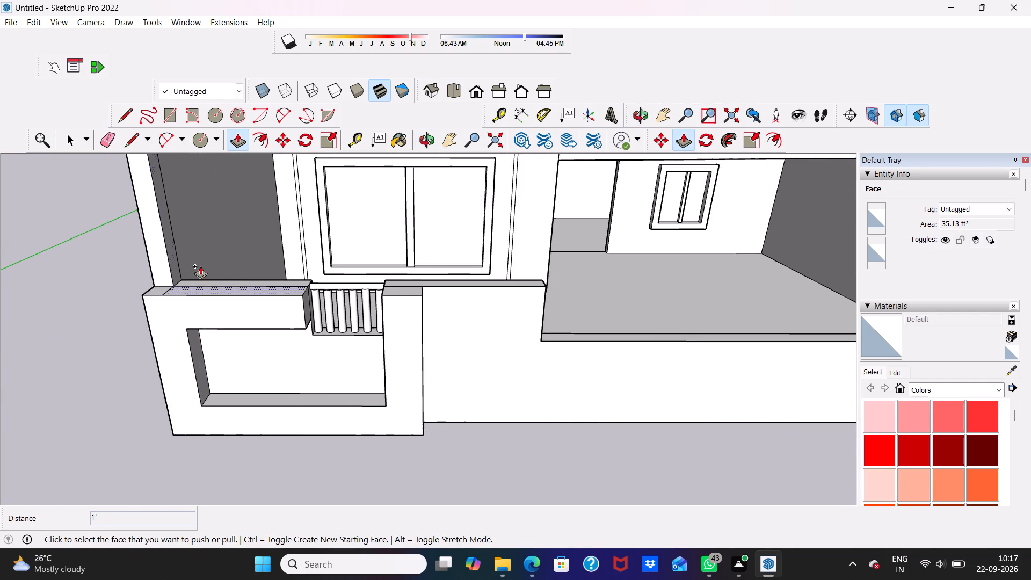
pyautogui.scroll(2, 167, 275)
pyautogui.press('space')
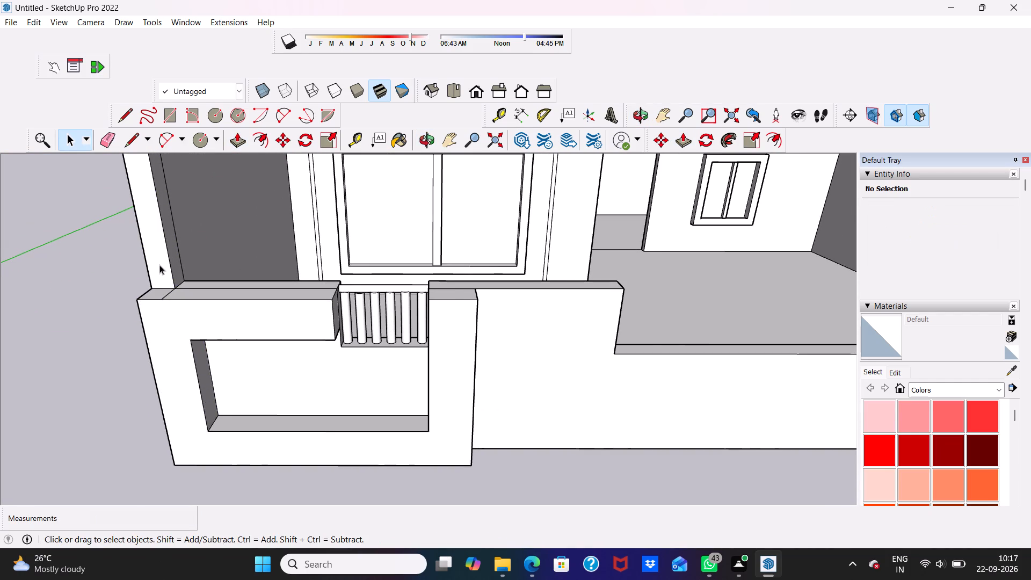
pyautogui.scroll(4, 162, 259)
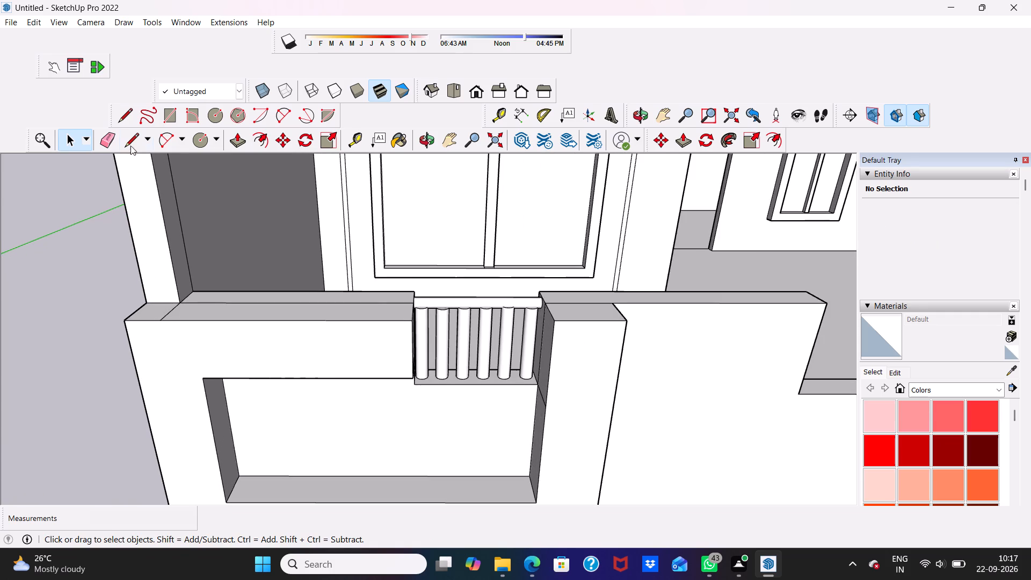
pyautogui.click(108, 139)
pyautogui.scroll(4, 162, 309)
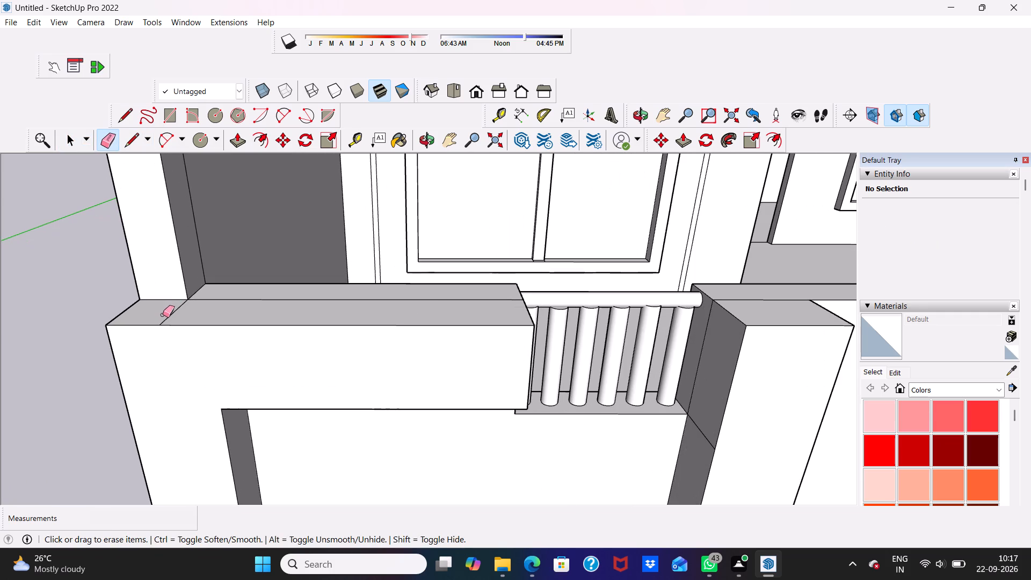
pyautogui.click(165, 318)
# Draw a vertical line about 3' 10 5/8" long from the parapet's step-down corner to the front wall's bottom edge.
pyautogui.scroll(-13, 164, 305)
pyautogui.moveTo(272, 284); pyautogui.dragTo(269, 204, button='middle')
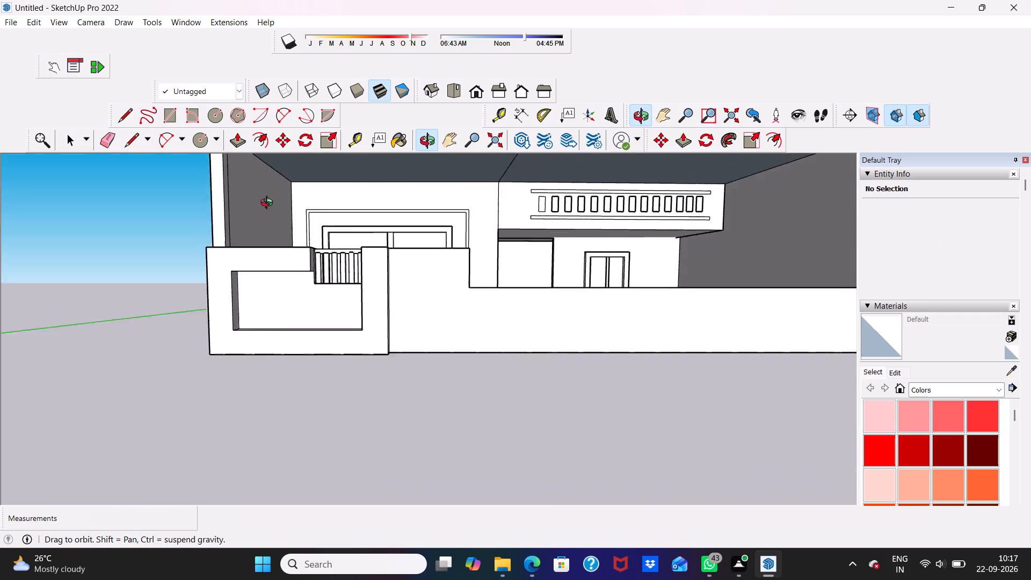
pyautogui.moveTo(269, 204); pyautogui.dragTo(315, 280, button='middle')
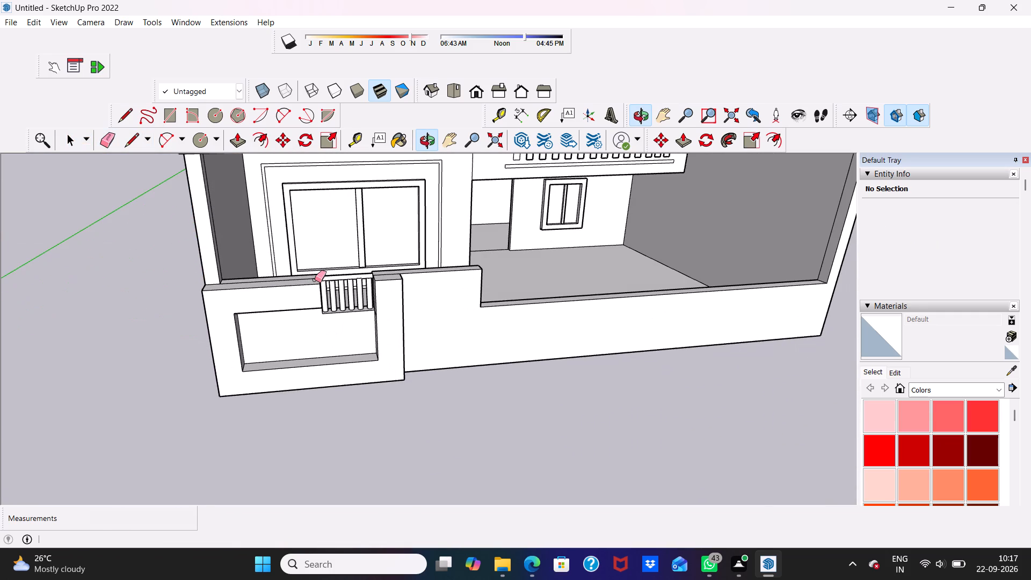
pyautogui.scroll(2, 365, 307)
pyautogui.moveTo(373, 304); pyautogui.dragTo(319, 223, button='middle')
pyautogui.scroll(2, 471, 270)
pyautogui.press('space')
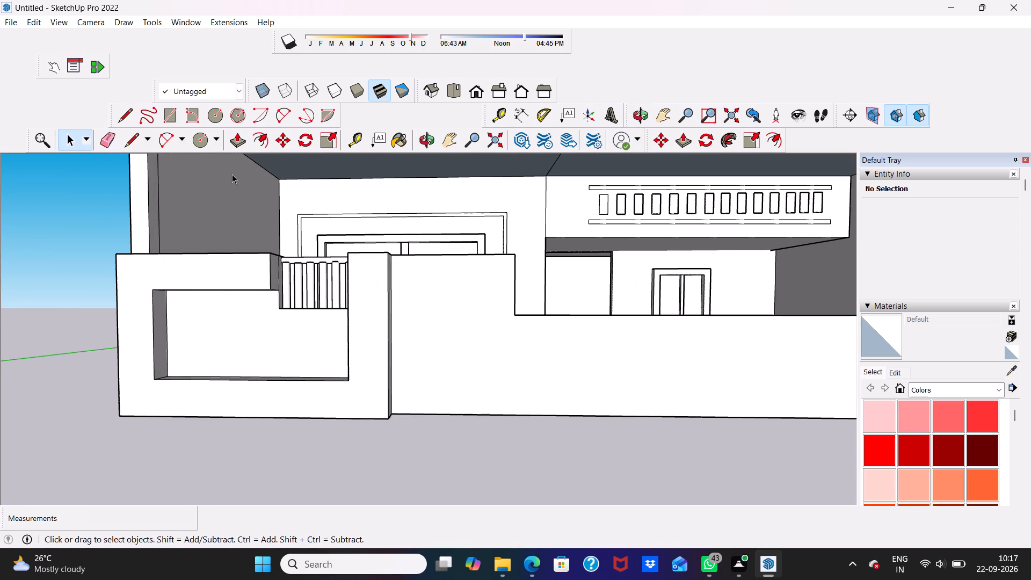
pyautogui.click(137, 136)
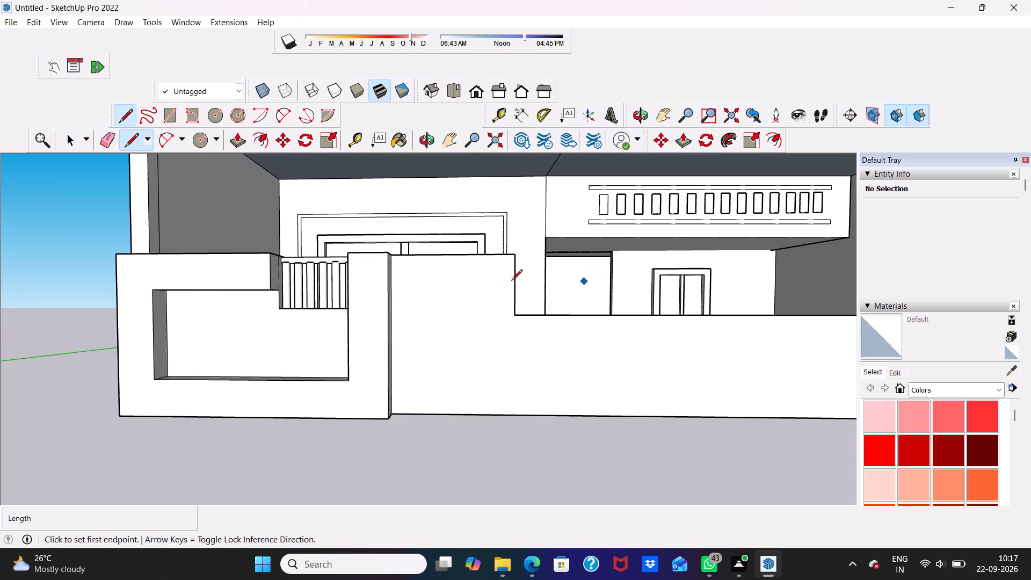
pyautogui.moveTo(517, 319); pyautogui.dragTo(515, 326)
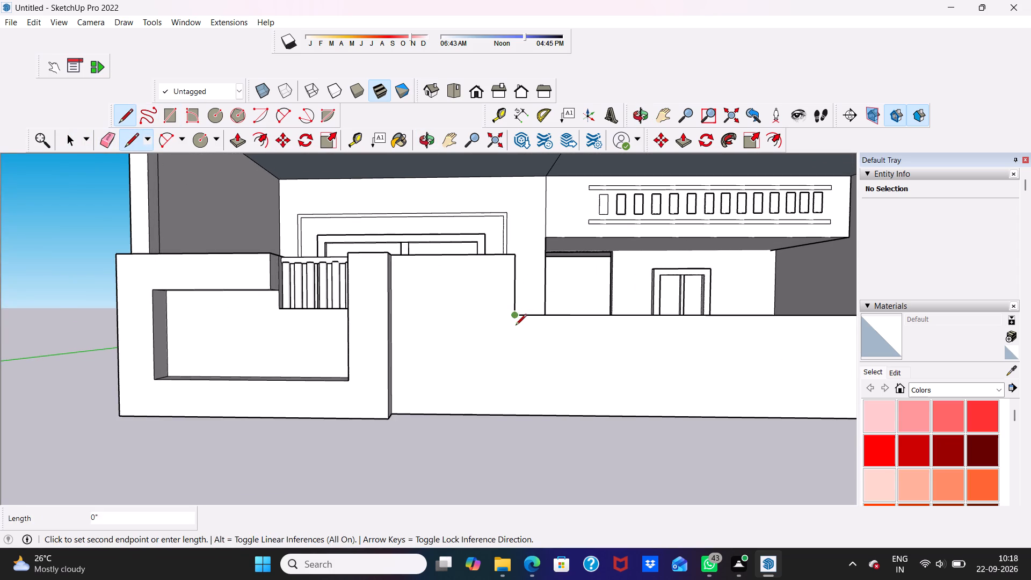
pyautogui.moveTo(515, 326); pyautogui.dragTo(517, 324)
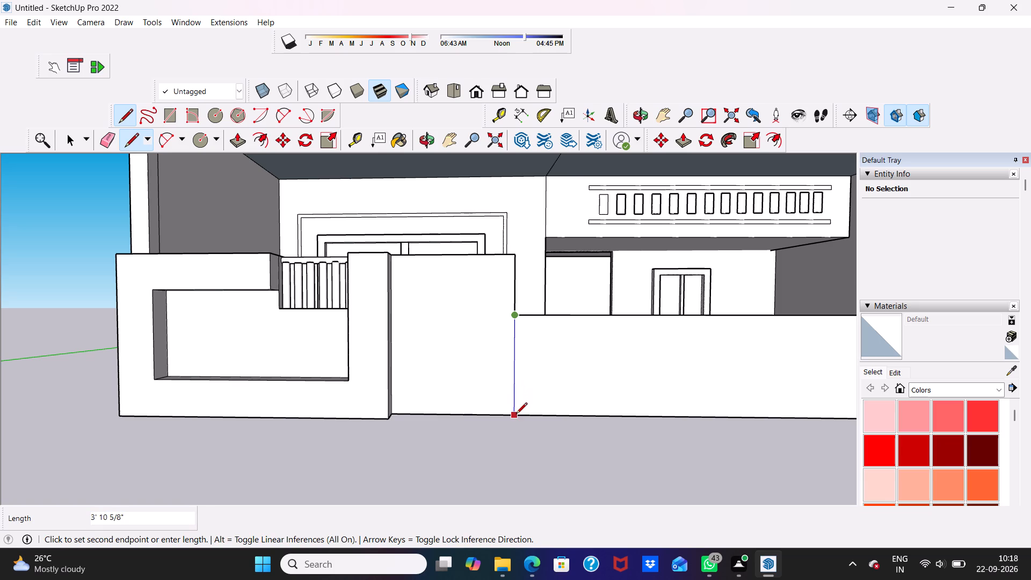
pyautogui.click(516, 415)
pyautogui.press('space')
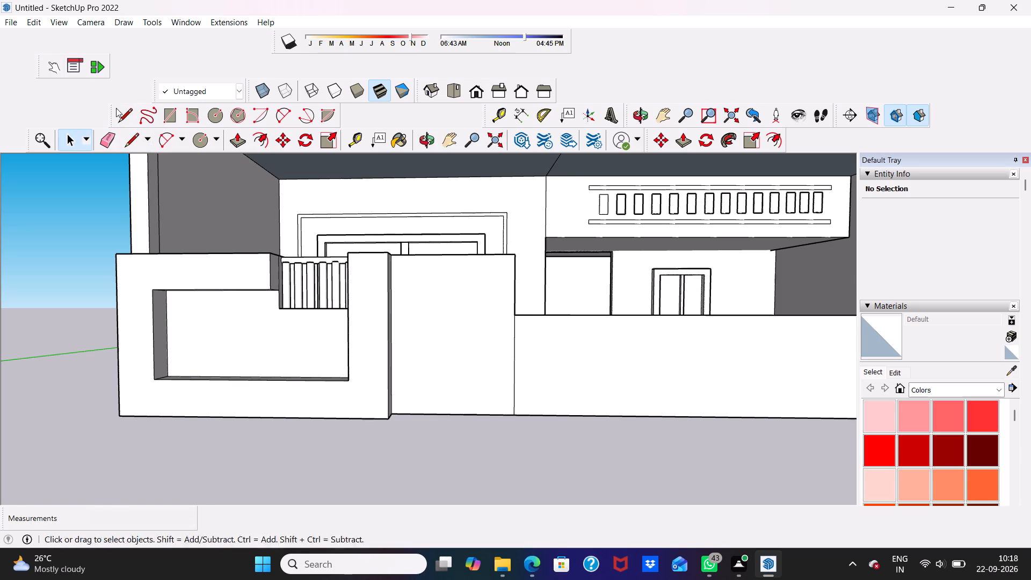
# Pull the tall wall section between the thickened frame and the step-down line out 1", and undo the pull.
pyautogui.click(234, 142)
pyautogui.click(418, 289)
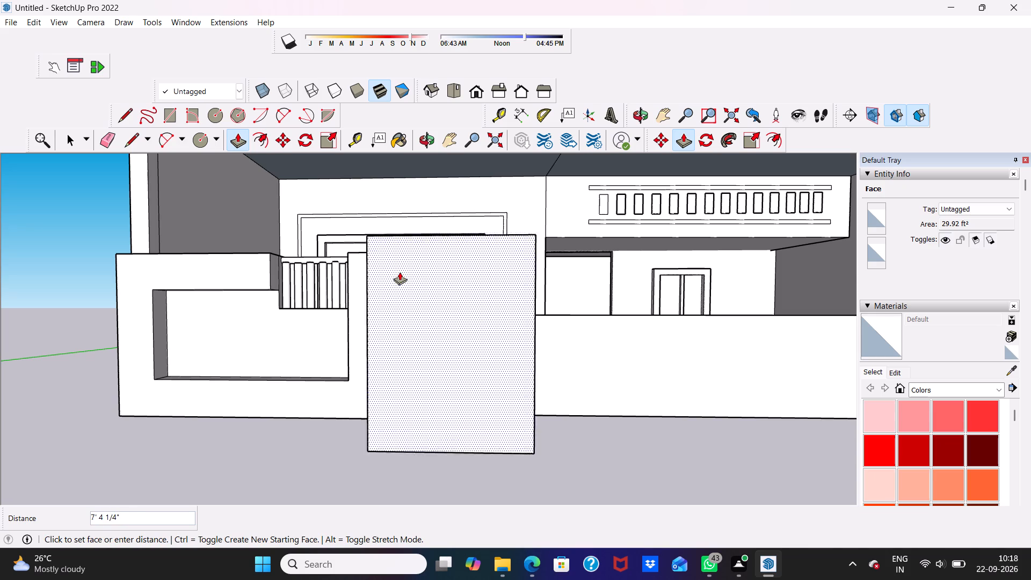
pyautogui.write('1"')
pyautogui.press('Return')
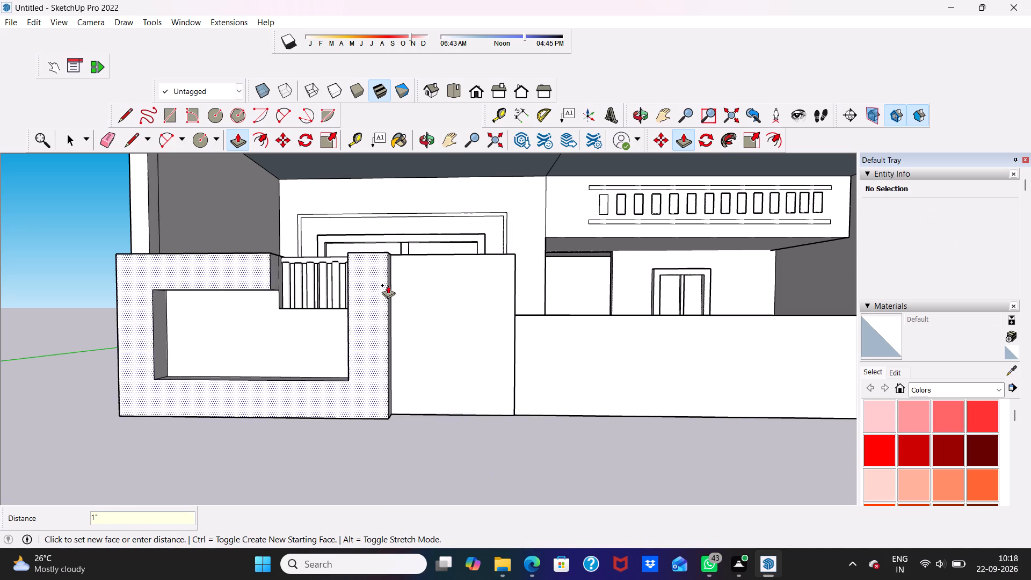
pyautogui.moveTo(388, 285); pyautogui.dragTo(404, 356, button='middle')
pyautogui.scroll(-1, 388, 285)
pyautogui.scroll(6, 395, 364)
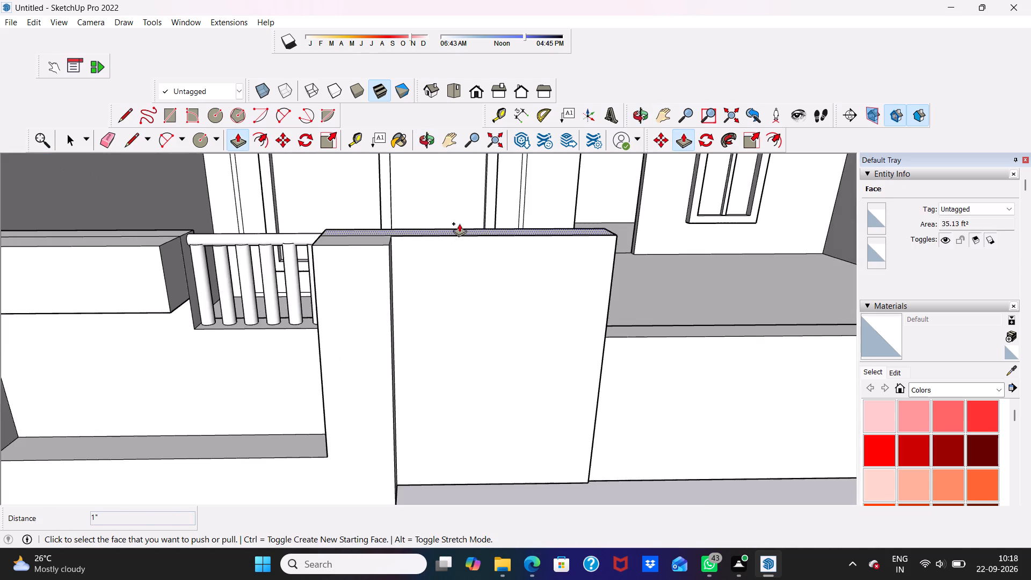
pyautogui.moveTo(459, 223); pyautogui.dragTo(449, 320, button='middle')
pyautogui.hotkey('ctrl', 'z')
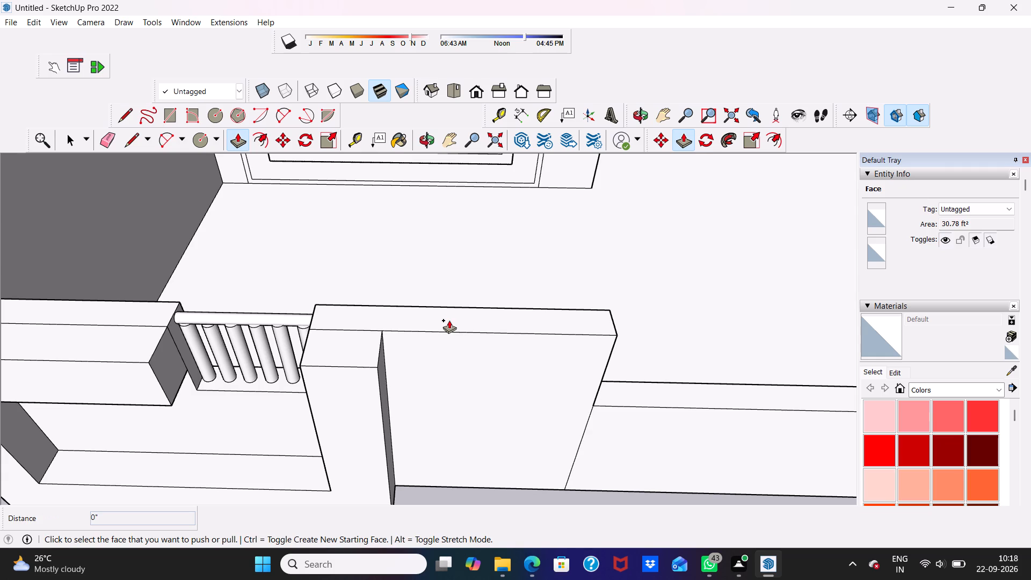
# Pull the tall wall section between the thickened frame and the step-down line out 3" with Push/Pull.
pyautogui.click(467, 367)
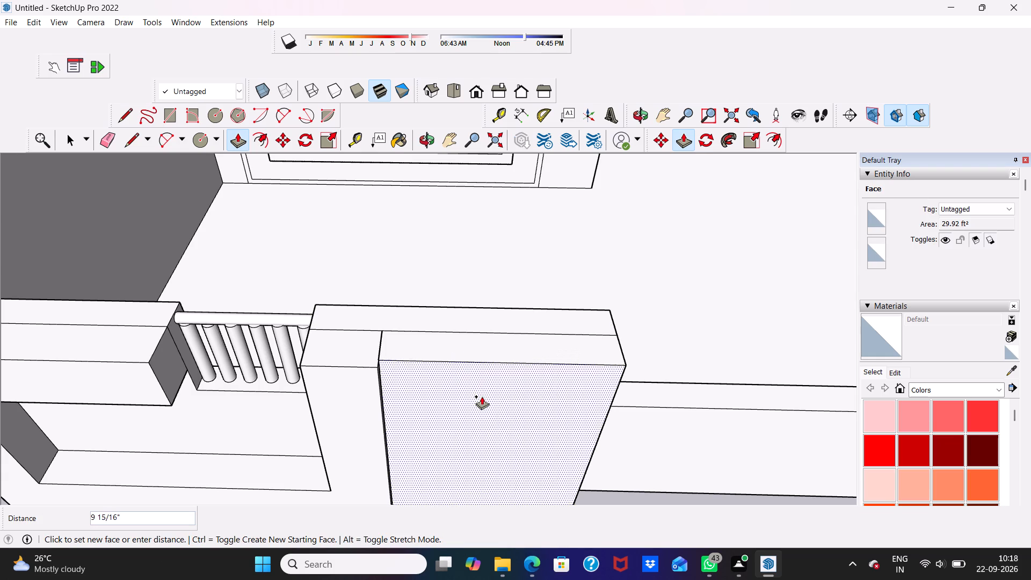
pyautogui.press('3')
pyautogui.hotkey('shift', '"')
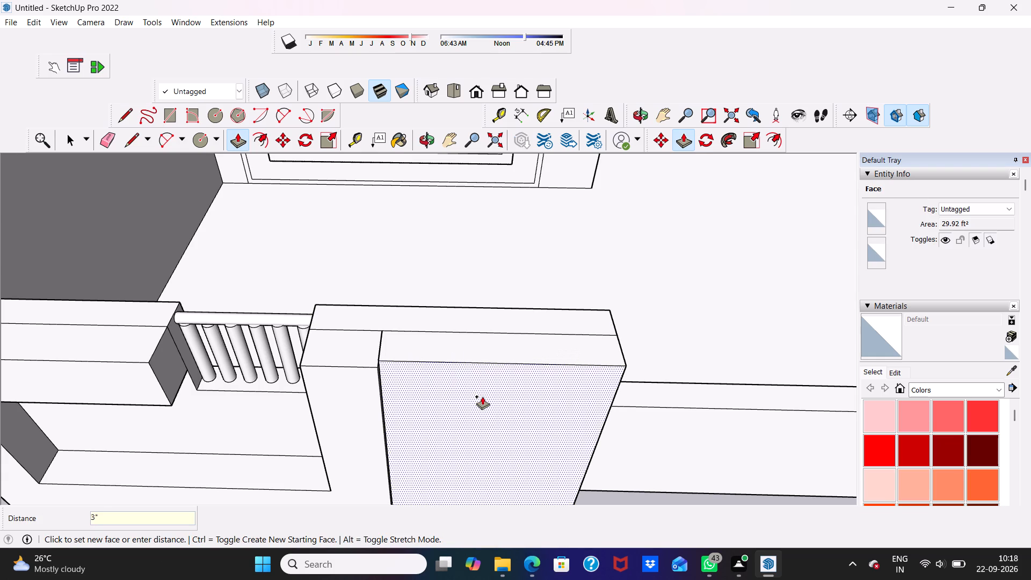
pyautogui.press('Return')
# Erase the short horizontal line on the raised wall section's side face, level with the top of the lower wall.
pyautogui.scroll(-2, 367, 492)
pyautogui.moveTo(391, 434); pyautogui.dragTo(391, 434, button='middle')
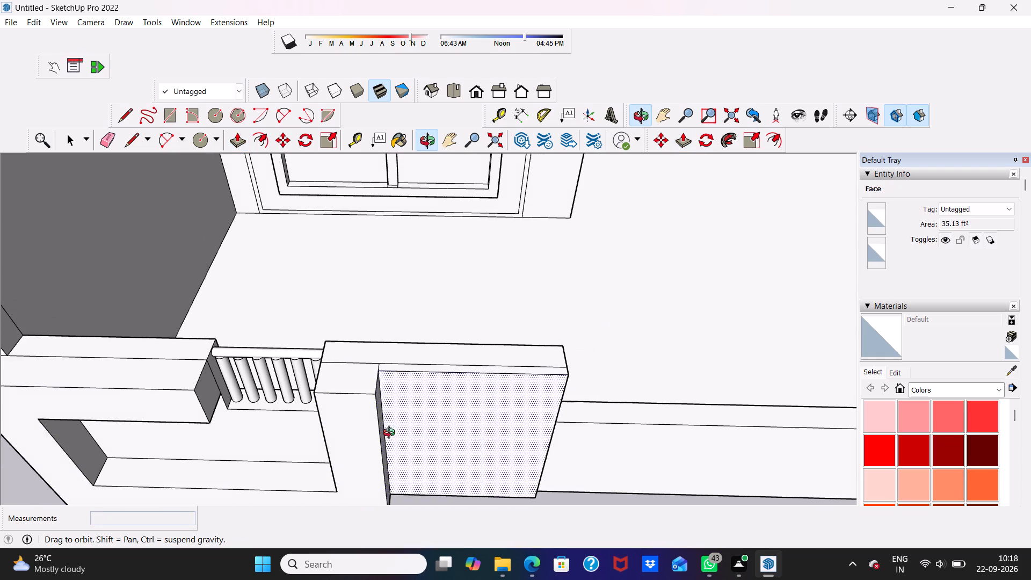
pyautogui.moveTo(391, 434); pyautogui.dragTo(424, 307, button='middle')
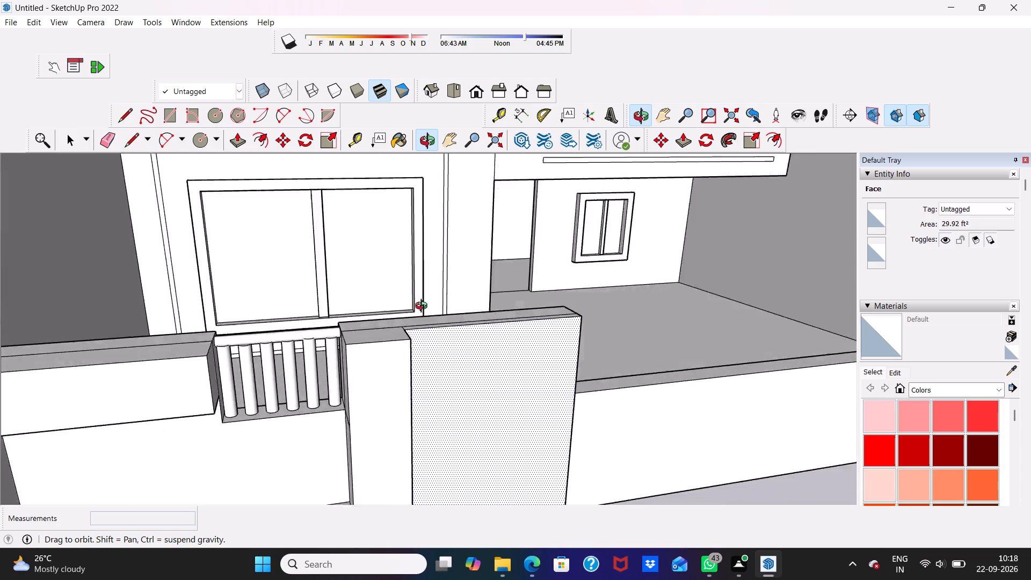
pyautogui.moveTo(424, 307); pyautogui.dragTo(156, 282, button='middle')
pyautogui.scroll(1, 157, 281)
pyautogui.press('space')
pyautogui.press('space')
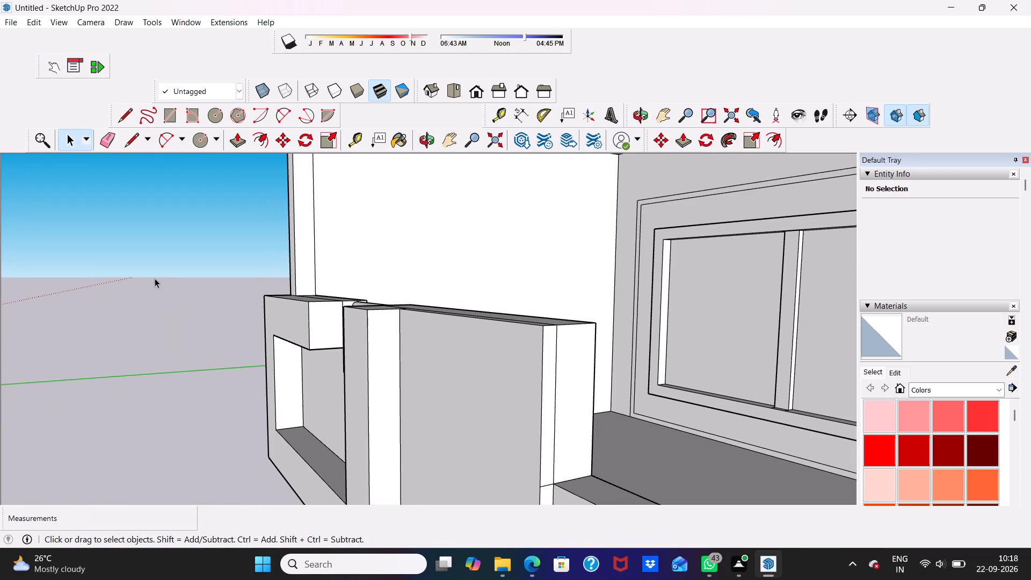
pyautogui.click(109, 135)
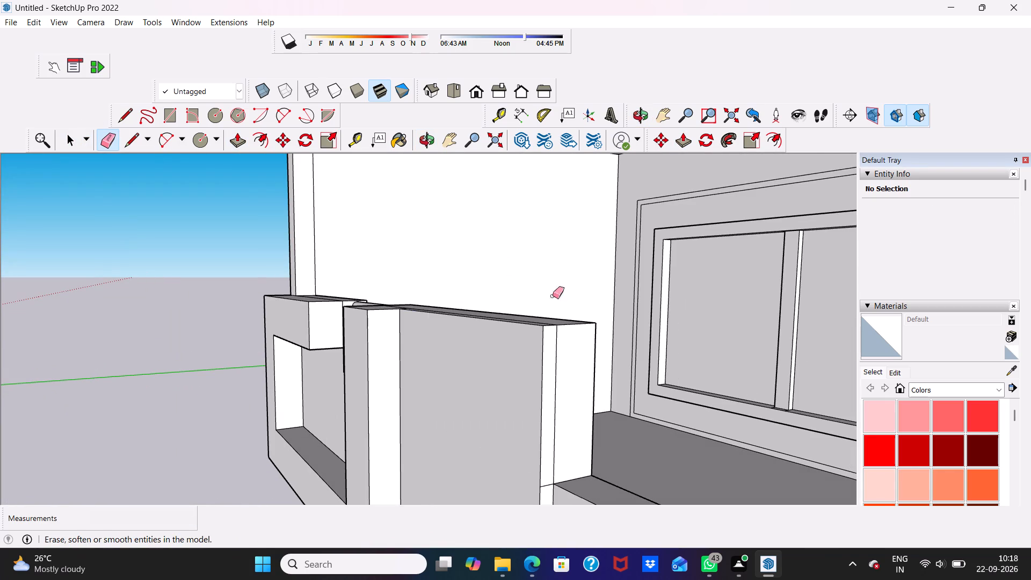
pyautogui.scroll(3, 613, 335)
pyautogui.scroll(-8, 727, 376)
pyautogui.scroll(3, 662, 383)
pyautogui.scroll(6, 591, 450)
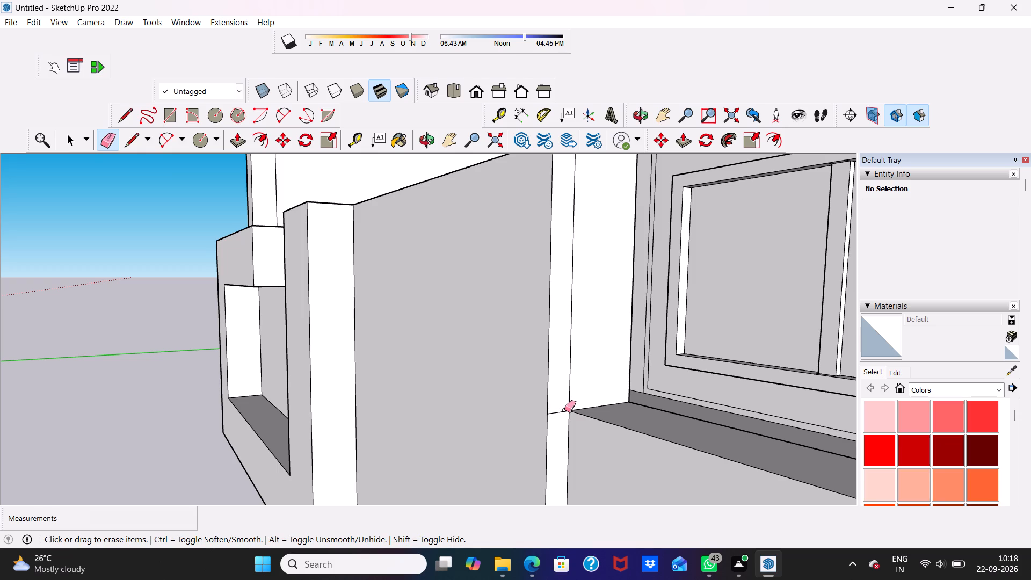
pyautogui.click(561, 414)
pyautogui.scroll(-1, 561, 412)
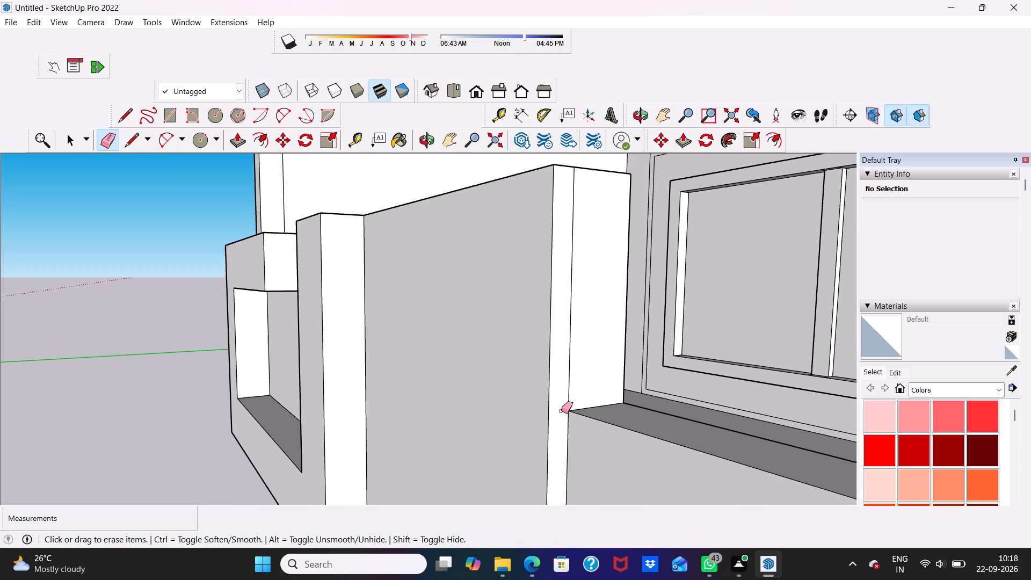
pyautogui.scroll(-6, 561, 411)
pyautogui.moveTo(563, 398); pyautogui.dragTo(691, 333, button='middle')
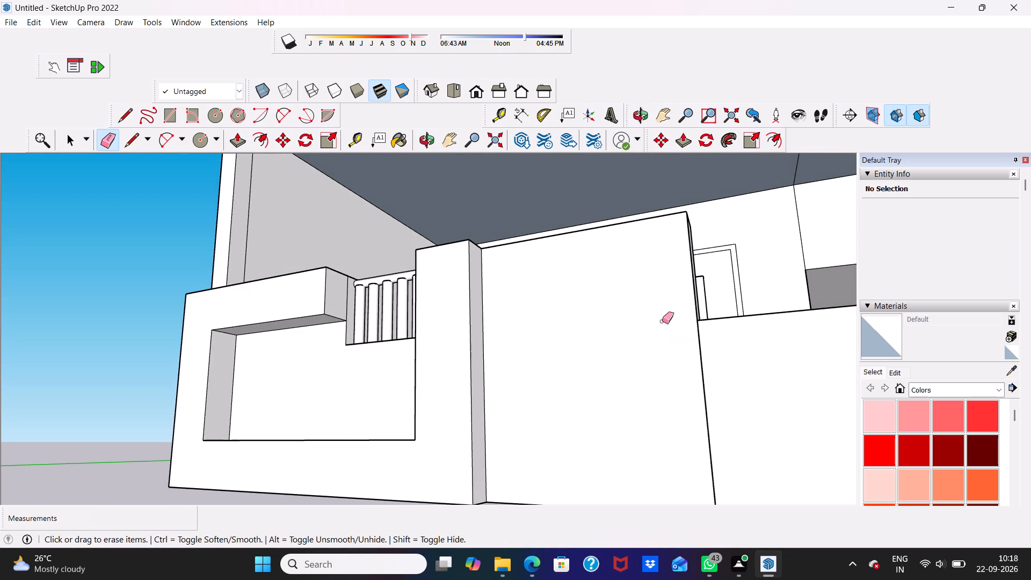
pyautogui.press('space')
# Examine the stepped front parapet, the porch ceiling and the wall behind it from several angles.
pyautogui.scroll(-5, 614, 257)
pyautogui.moveTo(616, 234); pyautogui.dragTo(717, 308, button='middle')
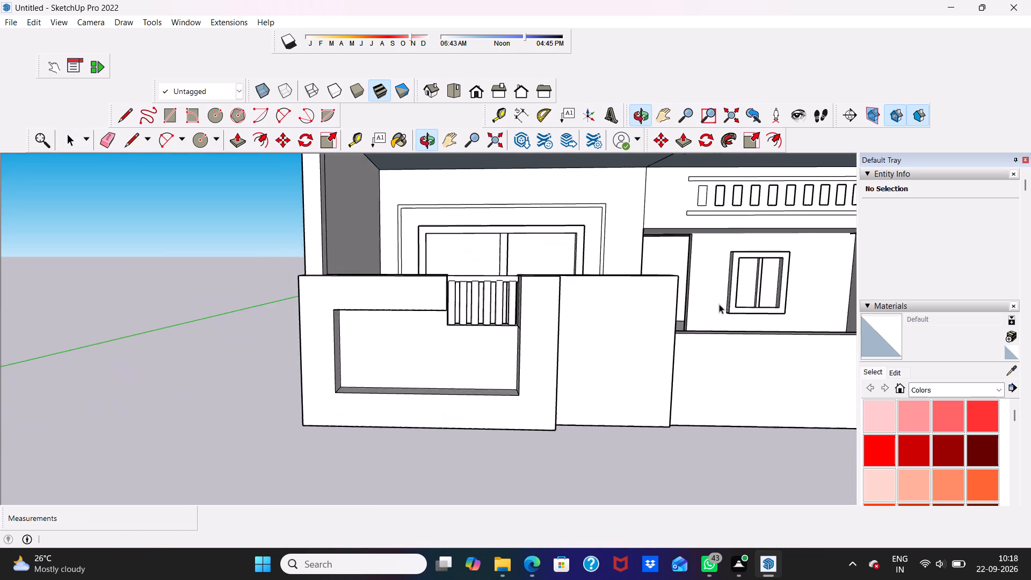
pyautogui.scroll(-9, 697, 248)
pyautogui.moveTo(752, 263); pyautogui.dragTo(657, 258, button='middle')
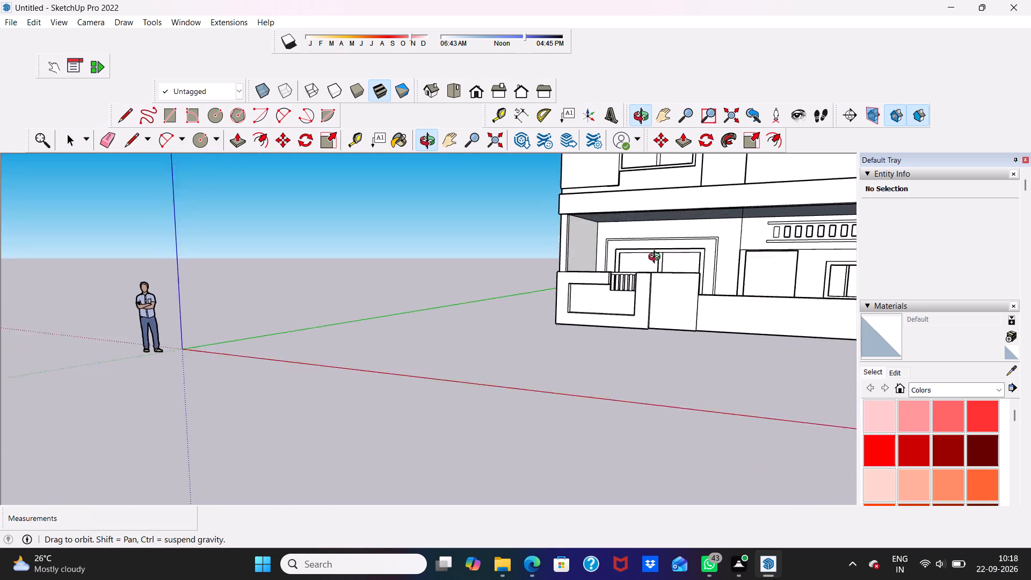
pyautogui.moveTo(657, 258); pyautogui.dragTo(694, 225, button='middle')
pyautogui.scroll(5, 694, 225)
pyautogui.moveTo(694, 225); pyautogui.dragTo(704, 244, button='middle')
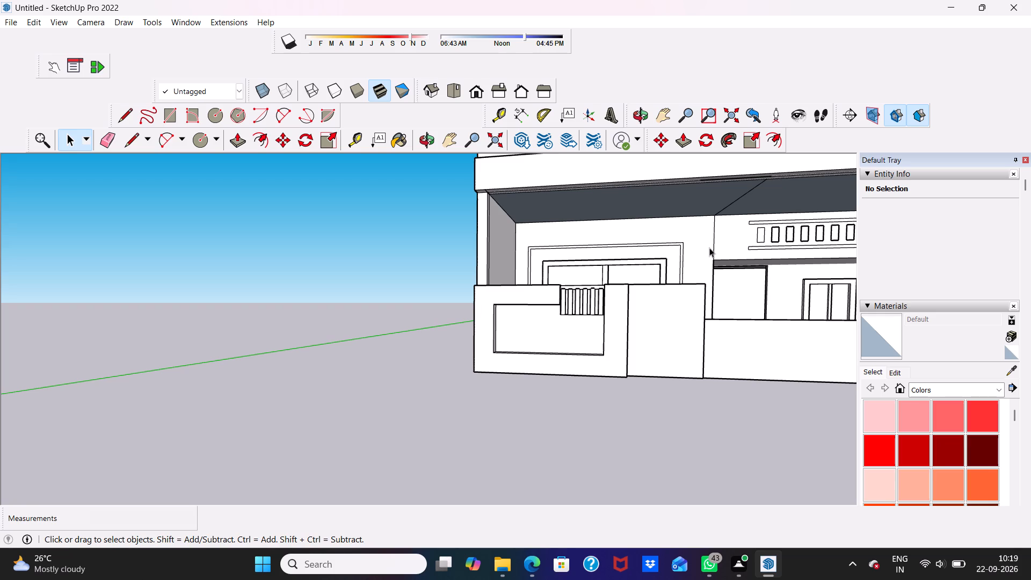
pyautogui.scroll(-5, 698, 319)
pyautogui.moveTo(625, 269); pyautogui.dragTo(730, 252, button='middle')
pyautogui.scroll(6, 730, 252)
pyautogui.moveTo(683, 278); pyautogui.dragTo(583, 243, button='middle')
pyautogui.scroll(5, 583, 243)
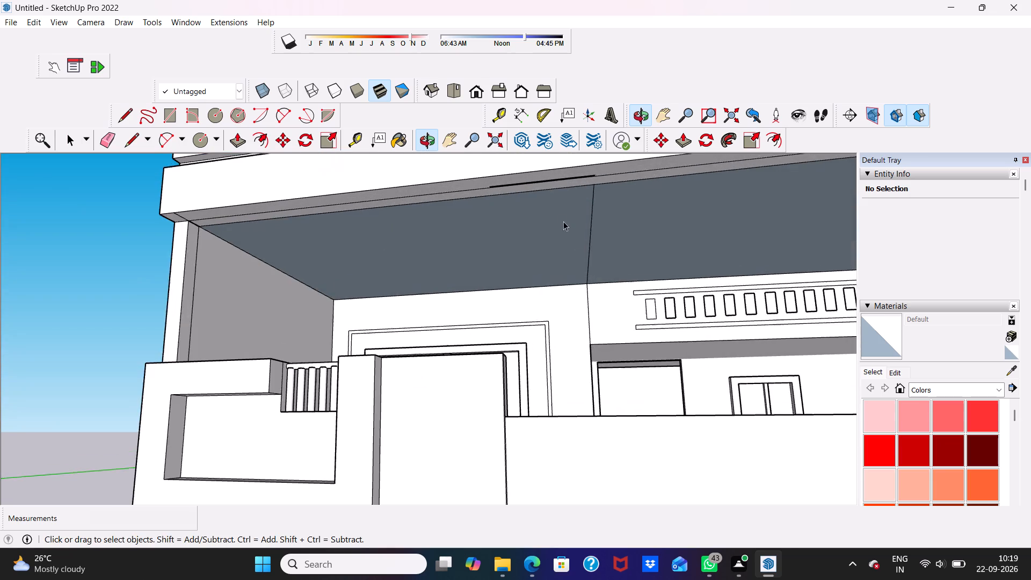
pyautogui.scroll(4, 555, 195)
pyautogui.scroll(-1, 531, 222)
pyautogui.moveTo(529, 225); pyautogui.dragTo(568, 258, button='middle')
pyautogui.scroll(3, 570, 264)
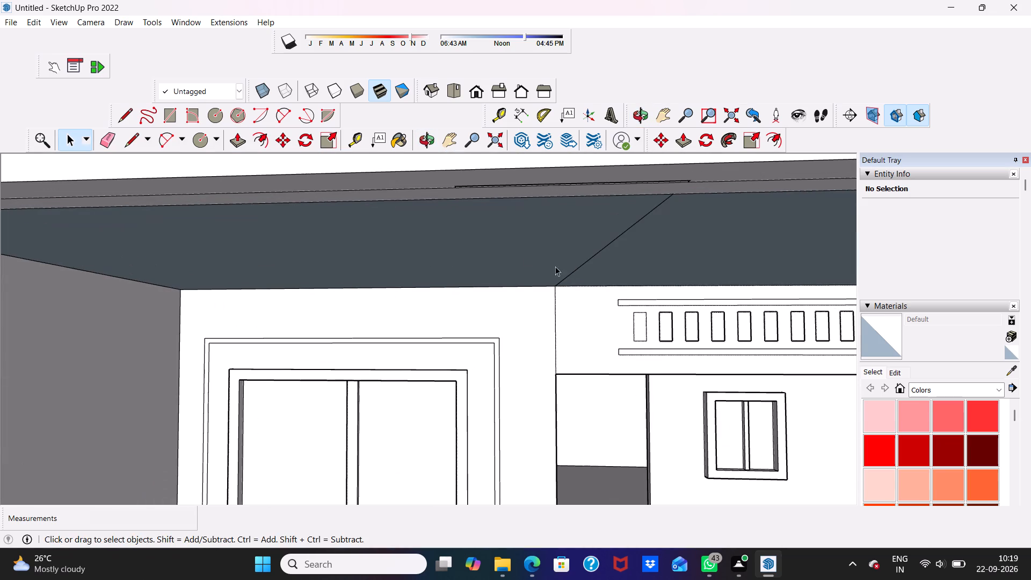
# Push/Pull the narrow white face inside the slot on the underside of the projecting floor band by about 1 1/4".
pyautogui.scroll(4, 470, 202)
pyautogui.scroll(-4, 460, 187)
pyautogui.scroll(-5, 477, 256)
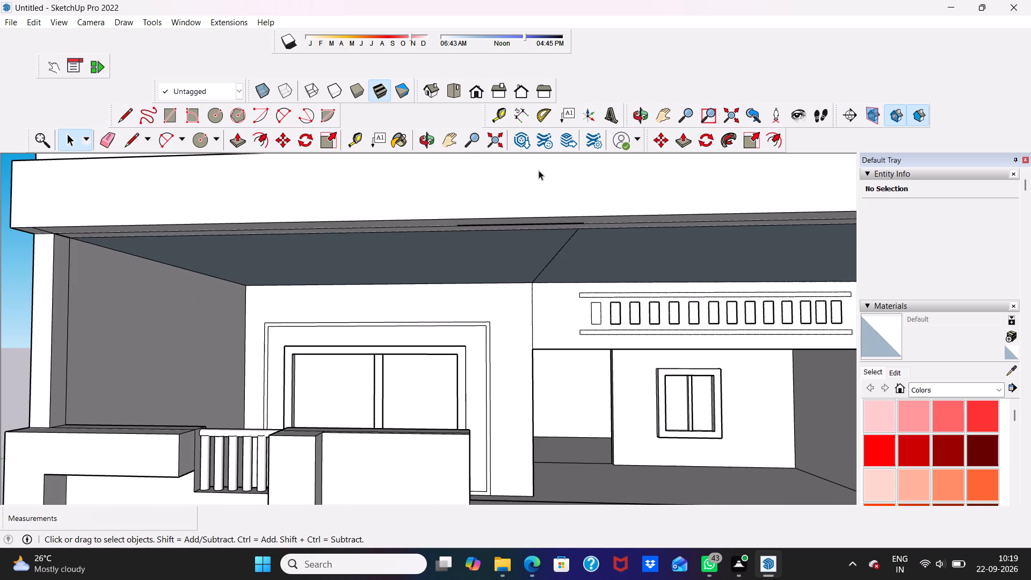
pyautogui.moveTo(538, 170); pyautogui.dragTo(535, 101, button='middle')
pyautogui.scroll(9, 550, 214)
pyautogui.scroll(3, 438, 209)
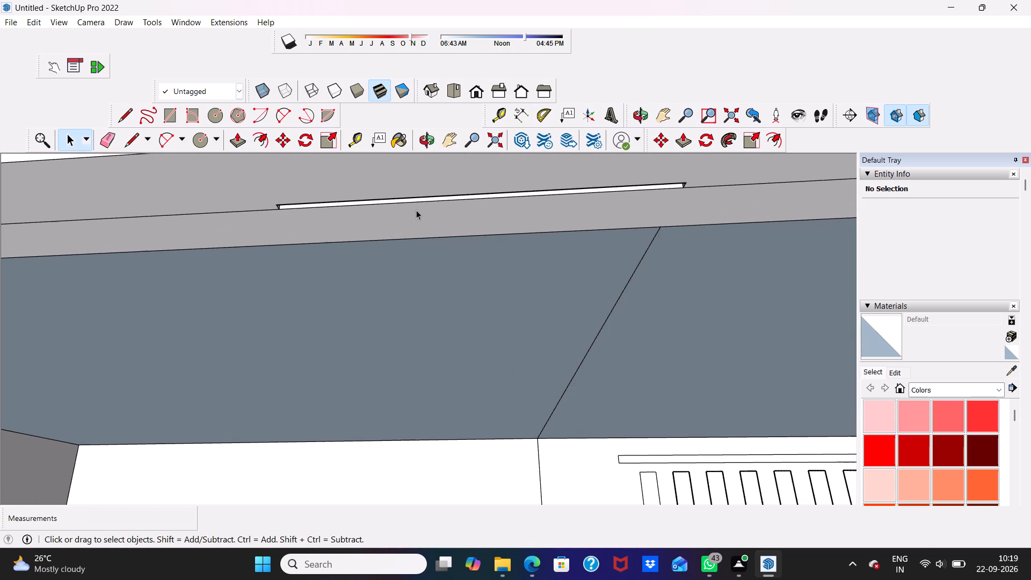
pyautogui.click(337, 205)
pyautogui.scroll(4, 337, 205)
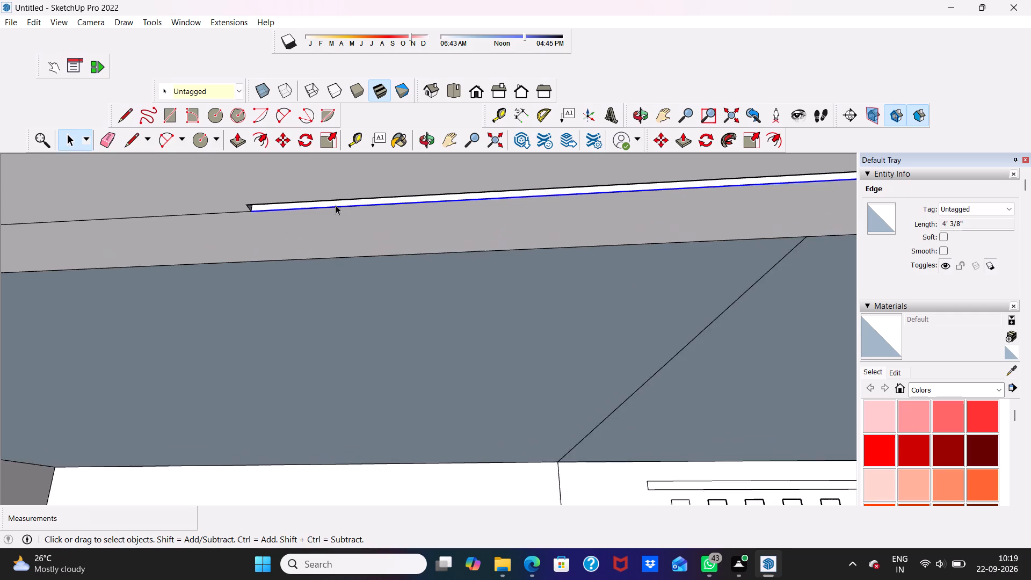
pyautogui.scroll(9, 336, 205)
pyautogui.moveTo(263, 211); pyautogui.dragTo(303, 137, button='middle')
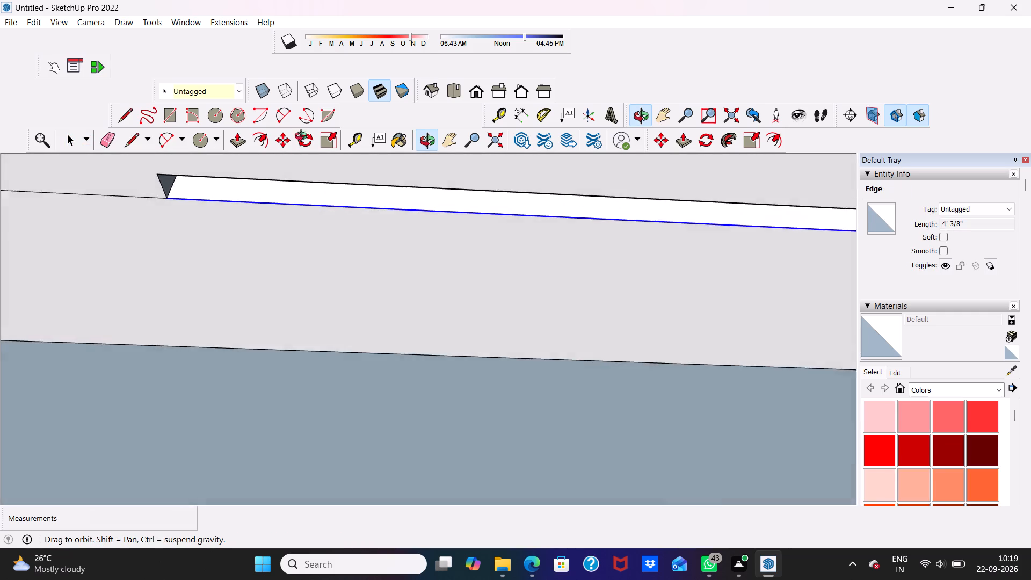
pyautogui.moveTo(303, 137); pyautogui.dragTo(401, 265, button='middle')
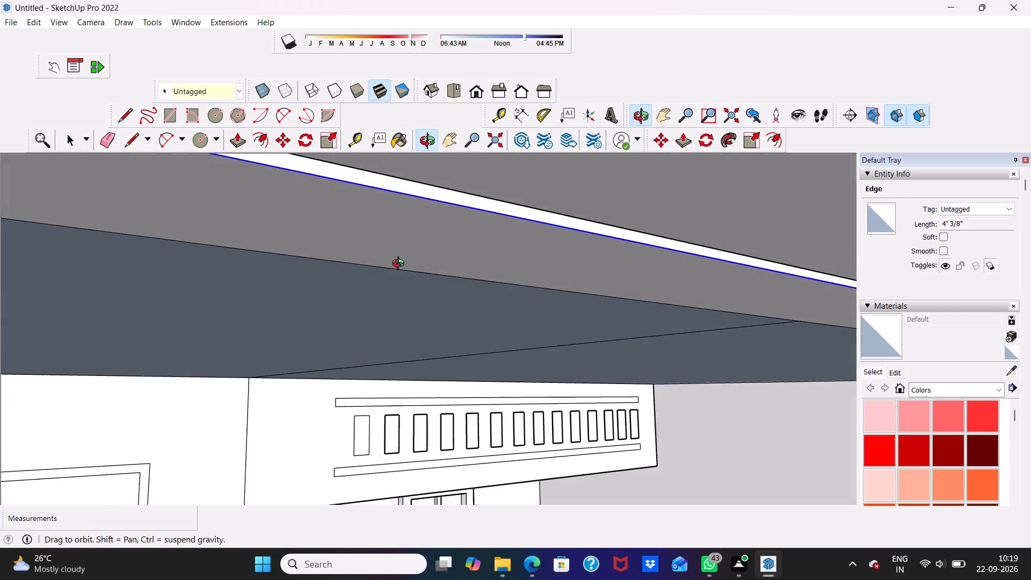
pyautogui.moveTo(401, 265); pyautogui.dragTo(401, 265, button='middle')
pyautogui.scroll(1, 369, 209)
pyautogui.click(335, 171)
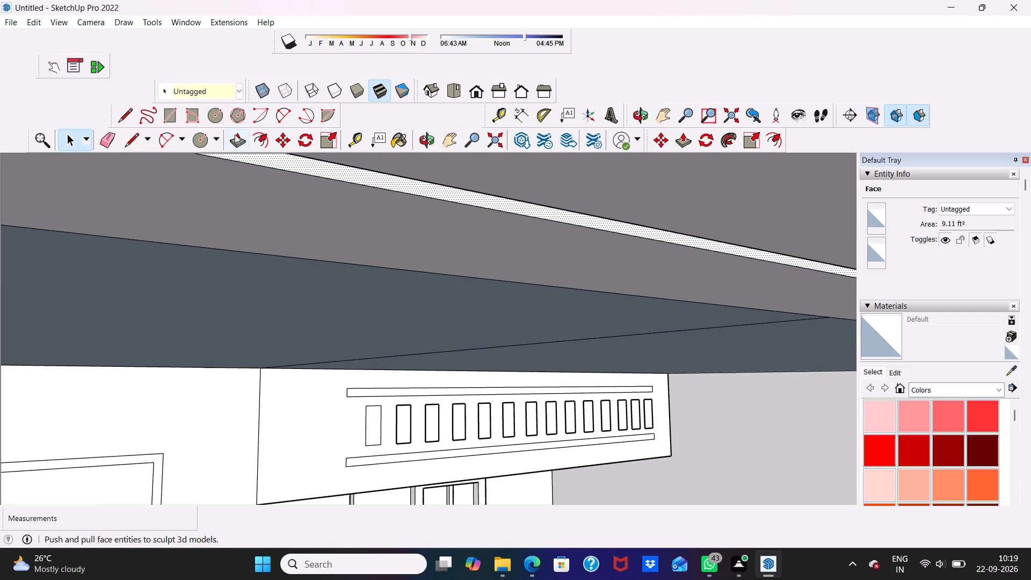
pyautogui.click(234, 139)
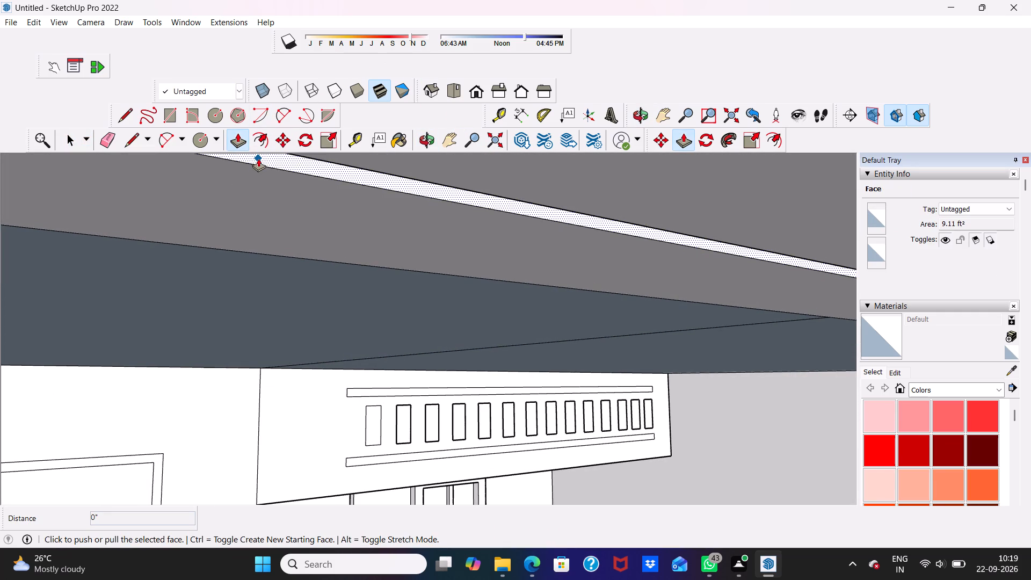
pyautogui.moveTo(260, 151); pyautogui.dragTo(259, 146)
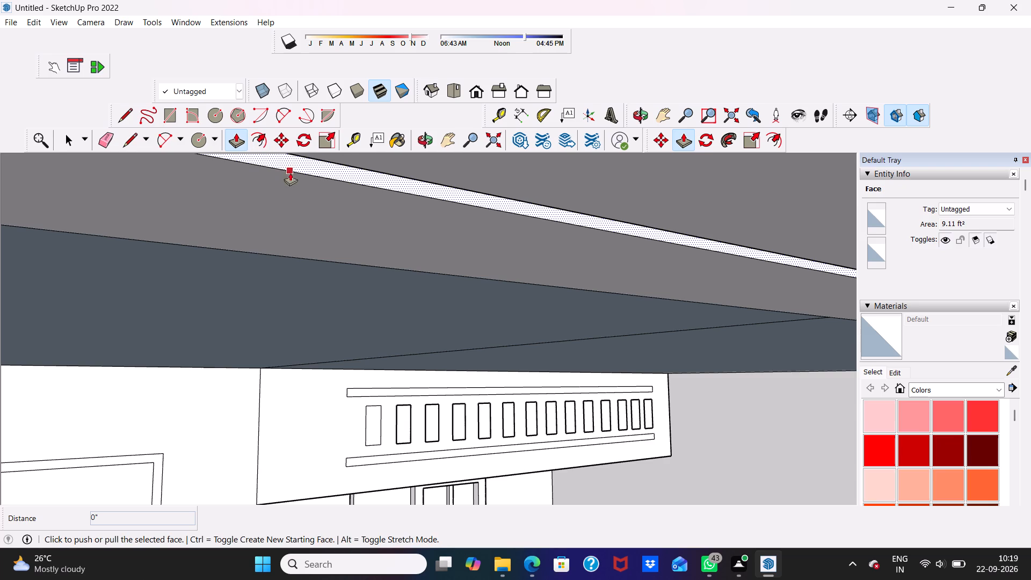
pyautogui.scroll(7, 291, 173)
pyautogui.moveTo(340, 163); pyautogui.dragTo(341, 156)
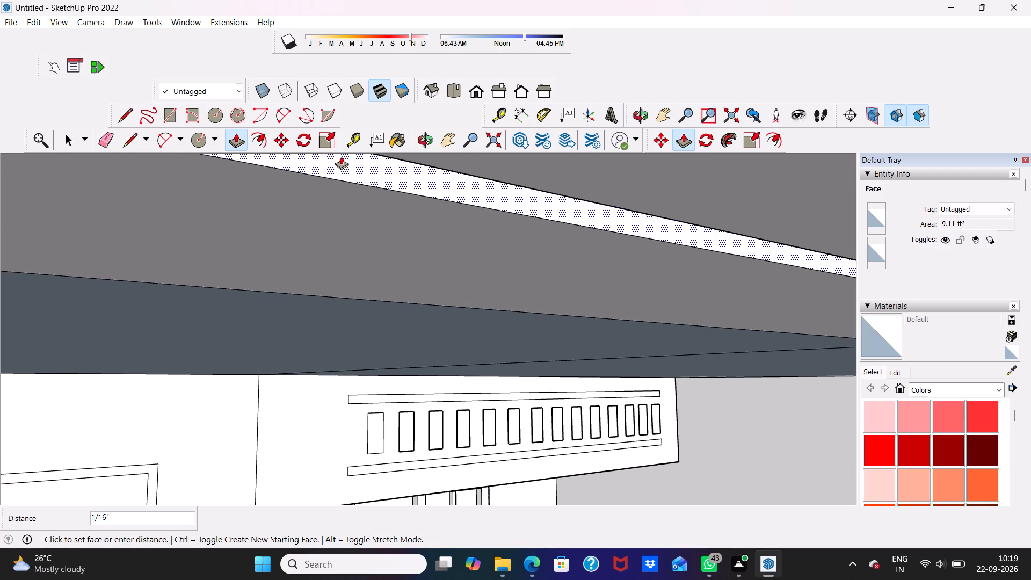
pyautogui.moveTo(341, 156); pyautogui.dragTo(343, 141)
pyautogui.scroll(-4, 340, 156)
pyautogui.scroll(-9, 366, 207)
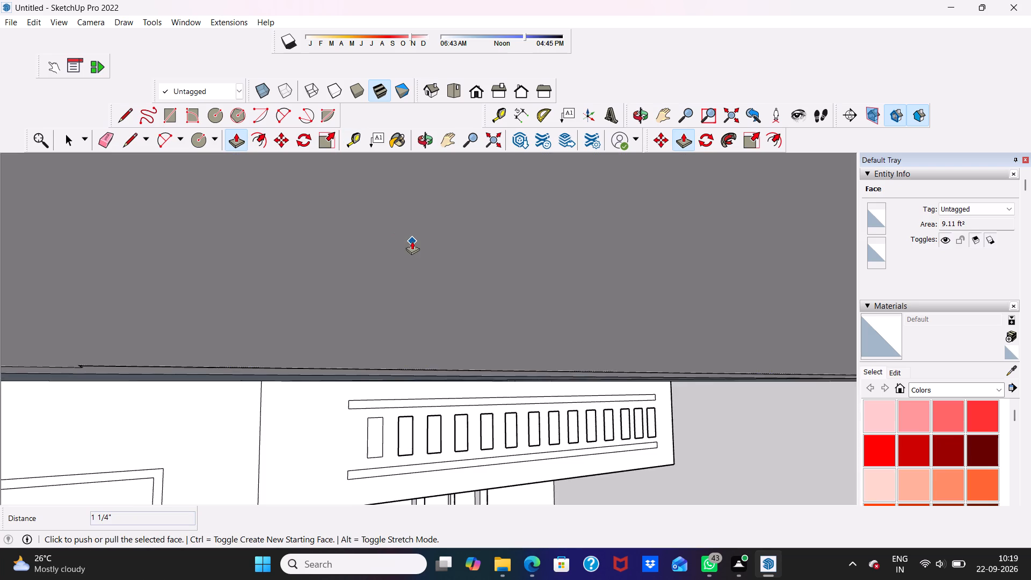
pyautogui.scroll(-6, 412, 241)
pyautogui.press('space')
pyautogui.press('space')
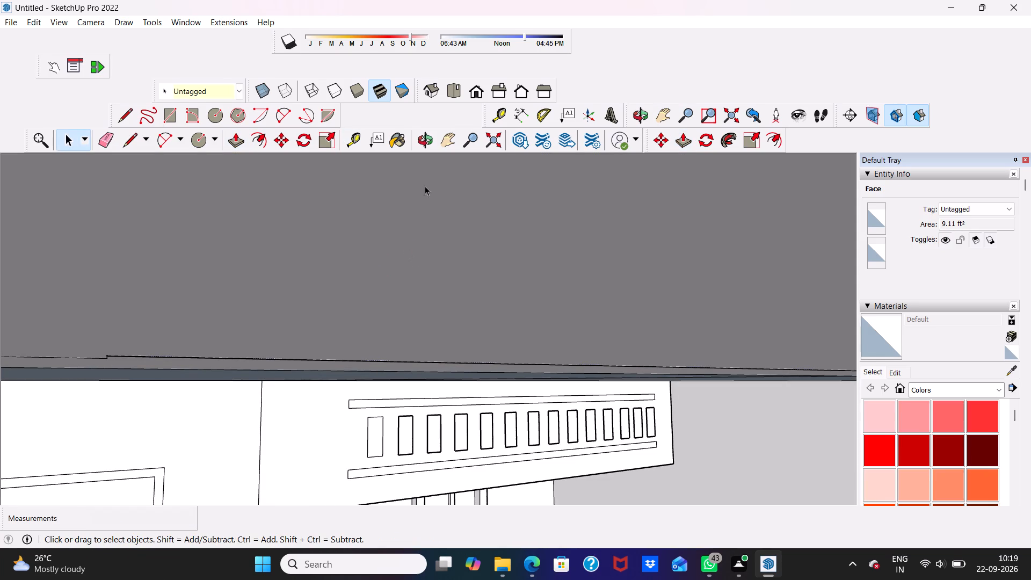
# Examine the slot in the floor band's underside, its two long edges and the wall pier above from the front and below.
pyautogui.click(473, 89)
pyautogui.scroll(-12, 466, 147)
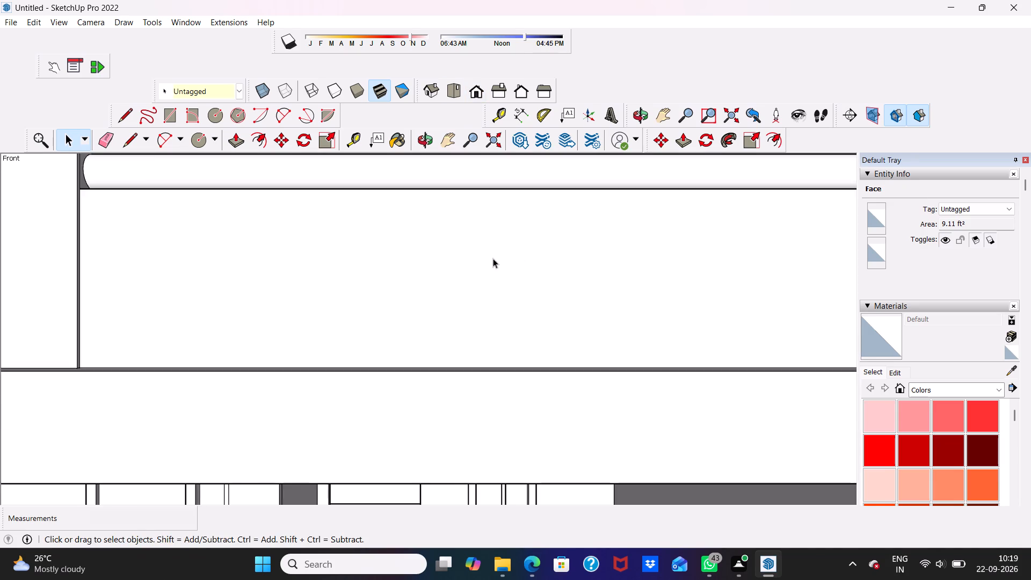
pyautogui.scroll(-8, 493, 258)
pyautogui.moveTo(459, 342); pyautogui.dragTo(487, 159, button='middle')
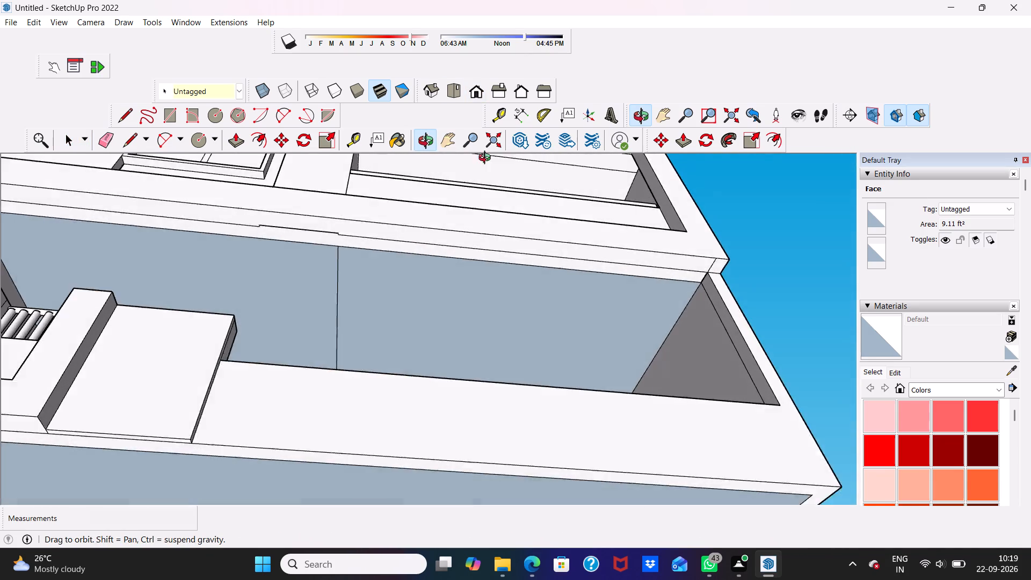
pyautogui.moveTo(487, 159); pyautogui.dragTo(459, 176, button='middle')
pyautogui.scroll(4, 423, 195)
pyautogui.scroll(5, 156, 322)
pyautogui.scroll(4, 199, 239)
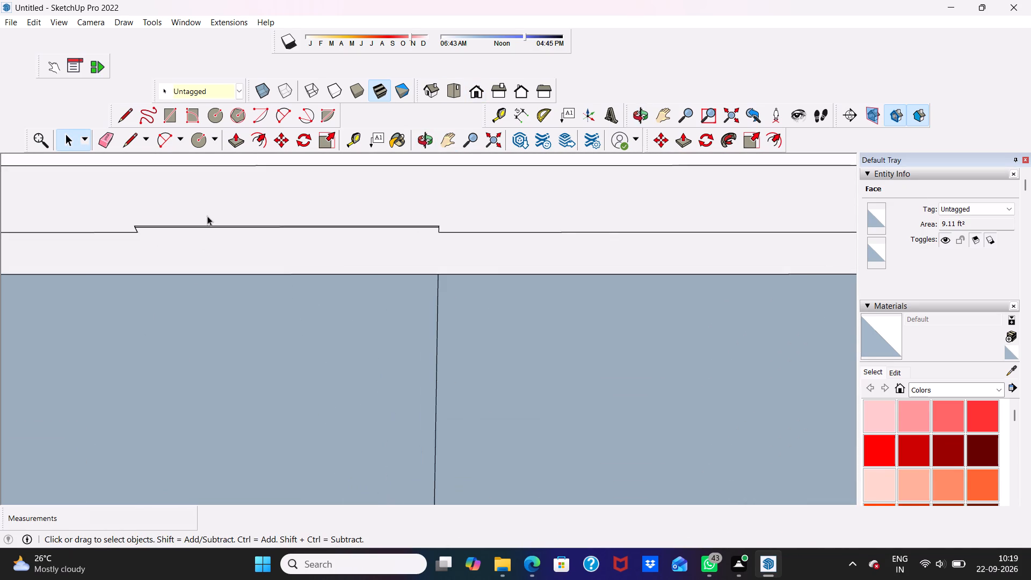
pyautogui.moveTo(207, 215); pyautogui.dragTo(233, 162, button='middle')
pyautogui.scroll(4, 233, 162)
pyautogui.scroll(10, 183, 213)
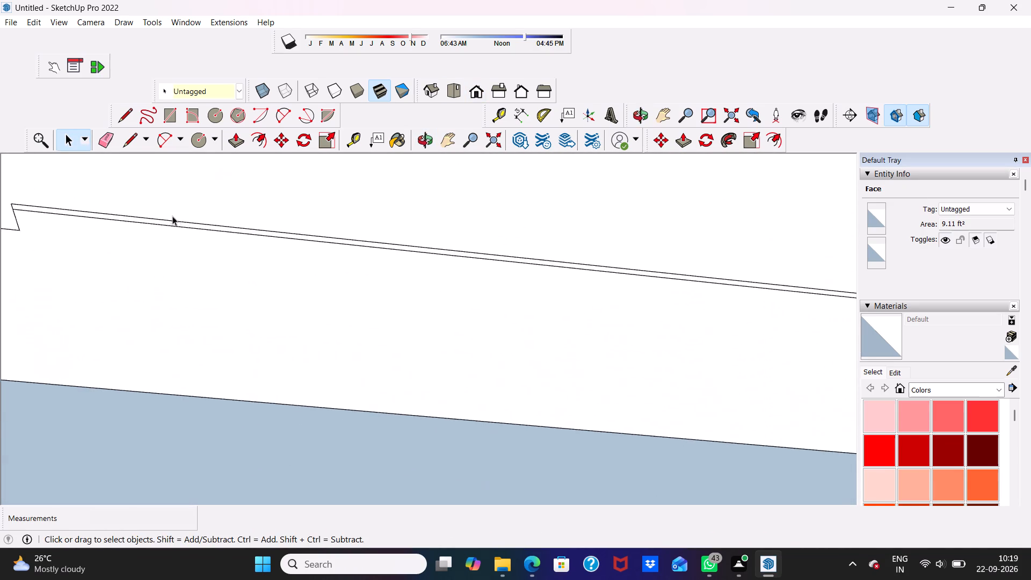
pyautogui.click(163, 219)
pyautogui.click(163, 223)
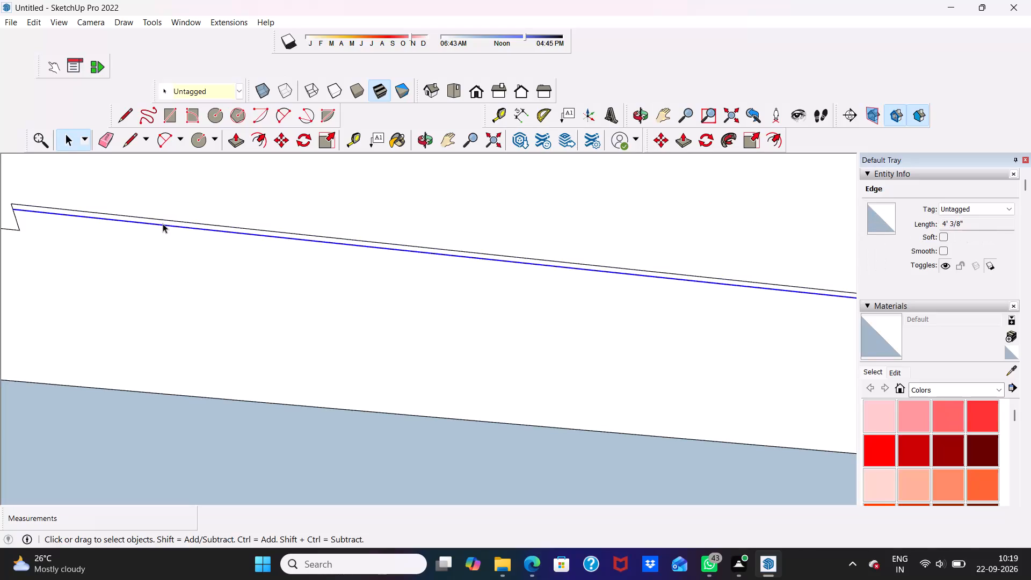
pyautogui.click(163, 223)
pyautogui.click(159, 219)
pyautogui.scroll(-5, 159, 219)
pyautogui.moveTo(255, 172); pyautogui.dragTo(256, 171, button='middle')
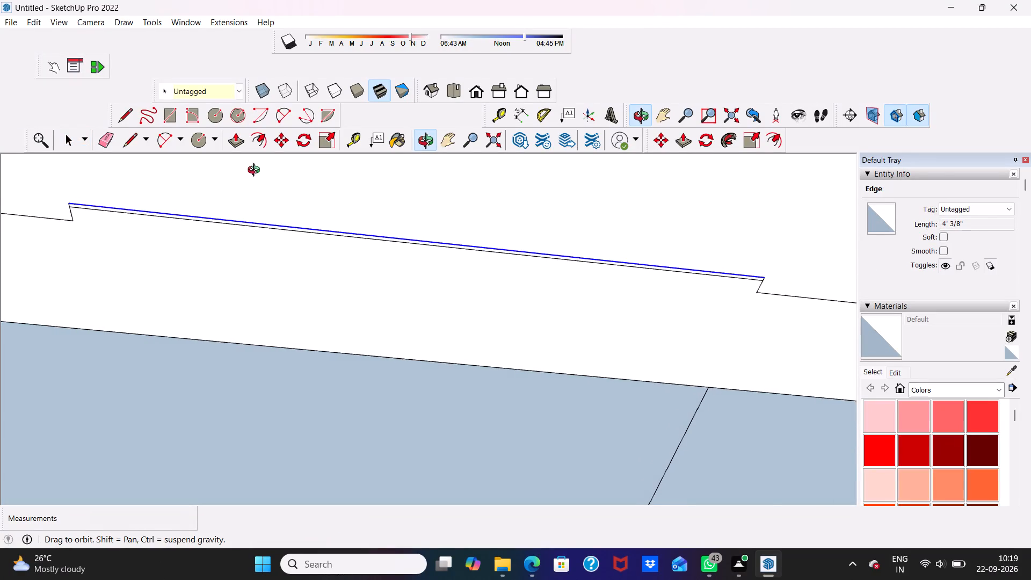
pyautogui.moveTo(256, 171); pyautogui.dragTo(142, 376, button='middle')
pyautogui.scroll(-9, 92, 390)
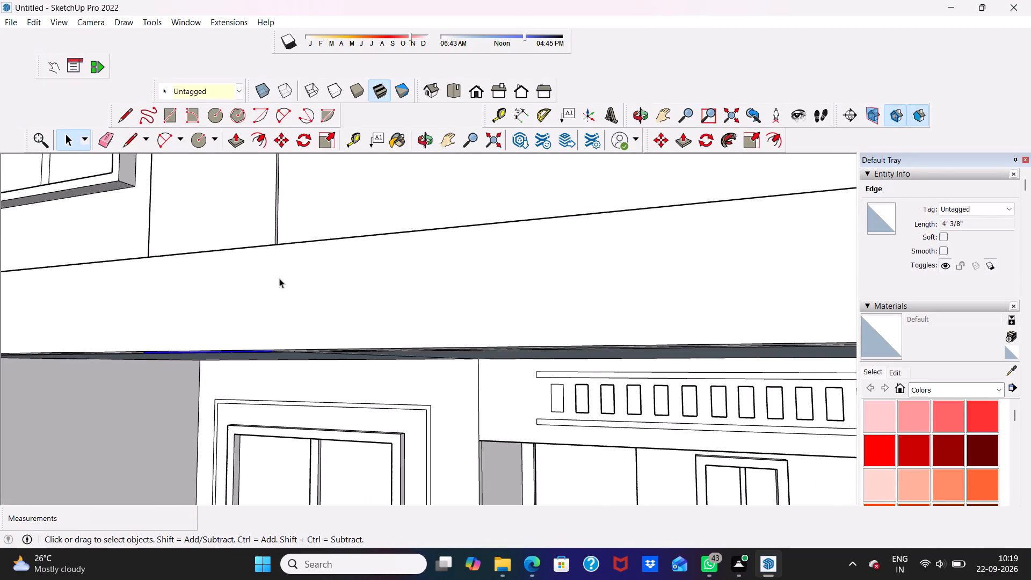
pyautogui.moveTo(279, 278); pyautogui.dragTo(322, 370, button='middle')
pyautogui.scroll(-5, 300, 354)
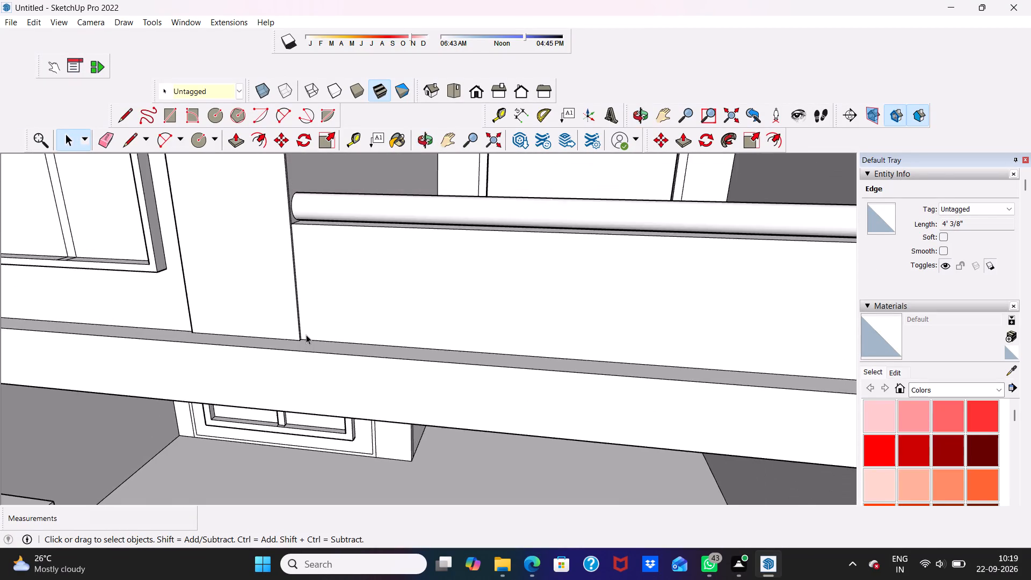
pyautogui.moveTo(306, 335); pyautogui.dragTo(359, 262, button='middle')
pyautogui.scroll(1, 353, 256)
pyautogui.press('space')
pyautogui.press('space')
pyautogui.press('space')
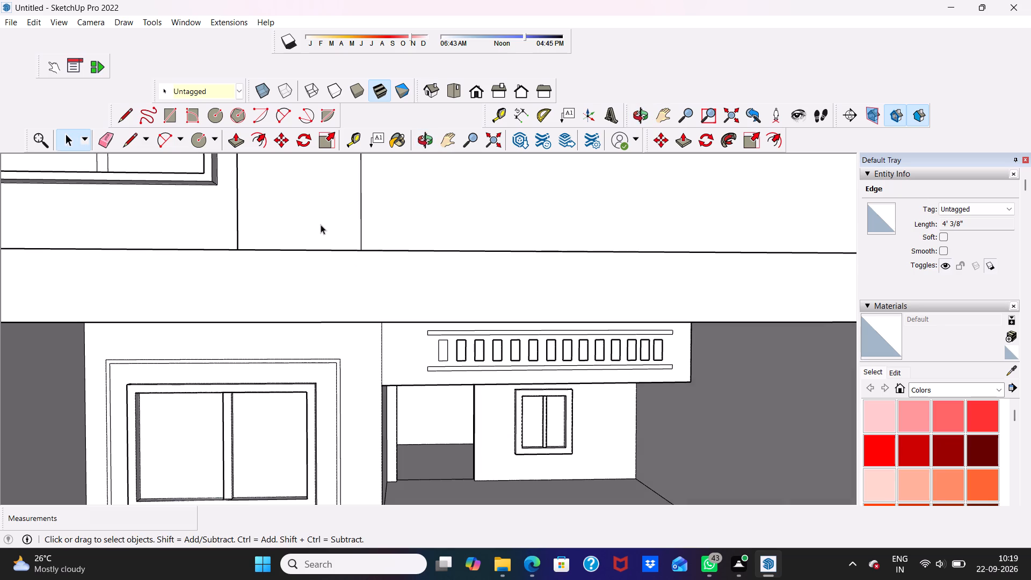
# Examine the ground-floor porch, the low front wall and the rear wall with the small window from several angles.
pyautogui.scroll(-6, 322, 252)
pyautogui.scroll(-3, 524, 211)
pyautogui.scroll(1, 526, 231)
pyautogui.scroll(-1, 530, 241)
pyautogui.click(772, 253)
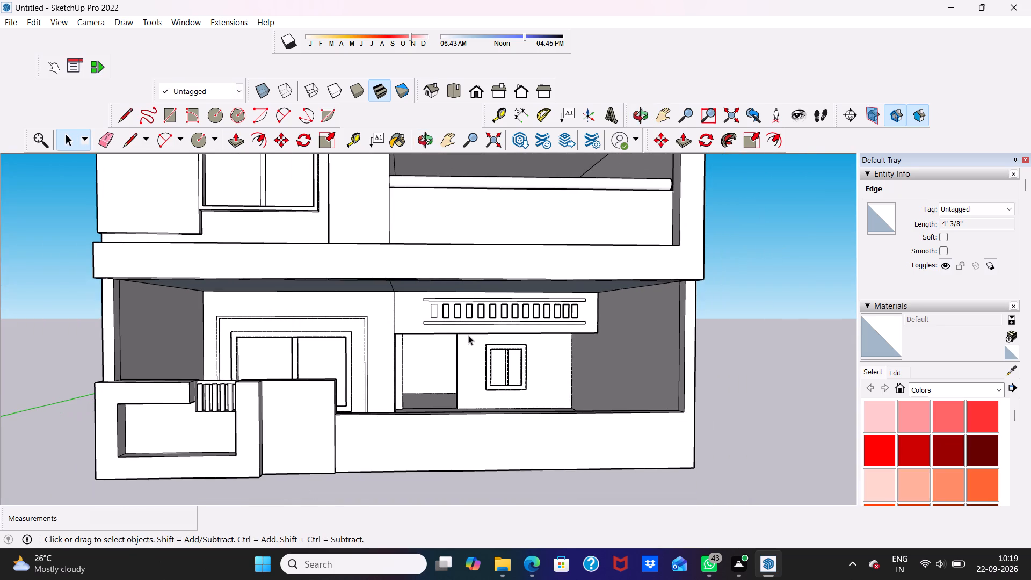
pyautogui.scroll(4, 468, 335)
pyautogui.scroll(-4, 468, 335)
pyautogui.moveTo(355, 359); pyautogui.dragTo(295, 327, button='middle')
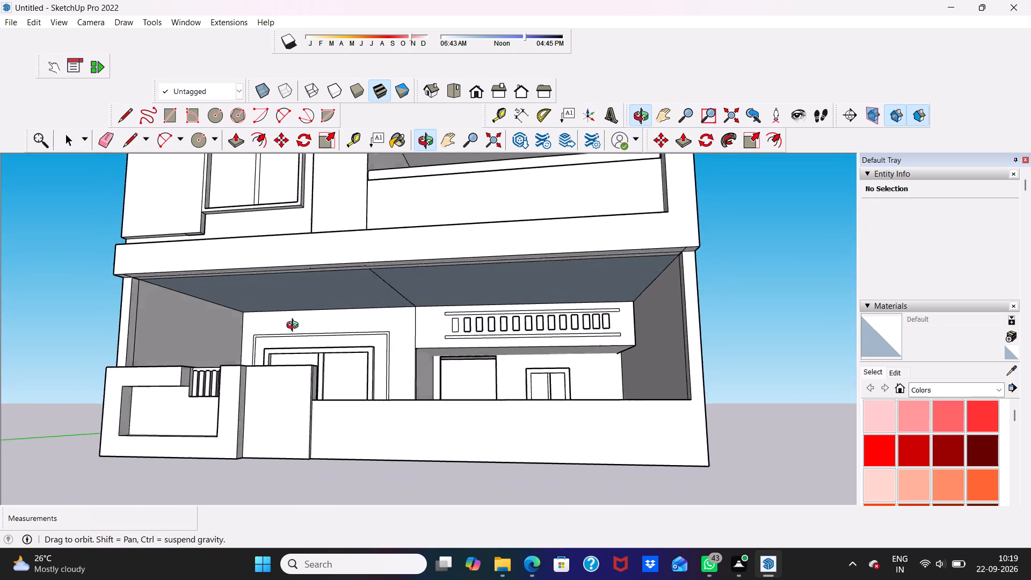
pyautogui.moveTo(295, 327); pyautogui.dragTo(379, 391, button='middle')
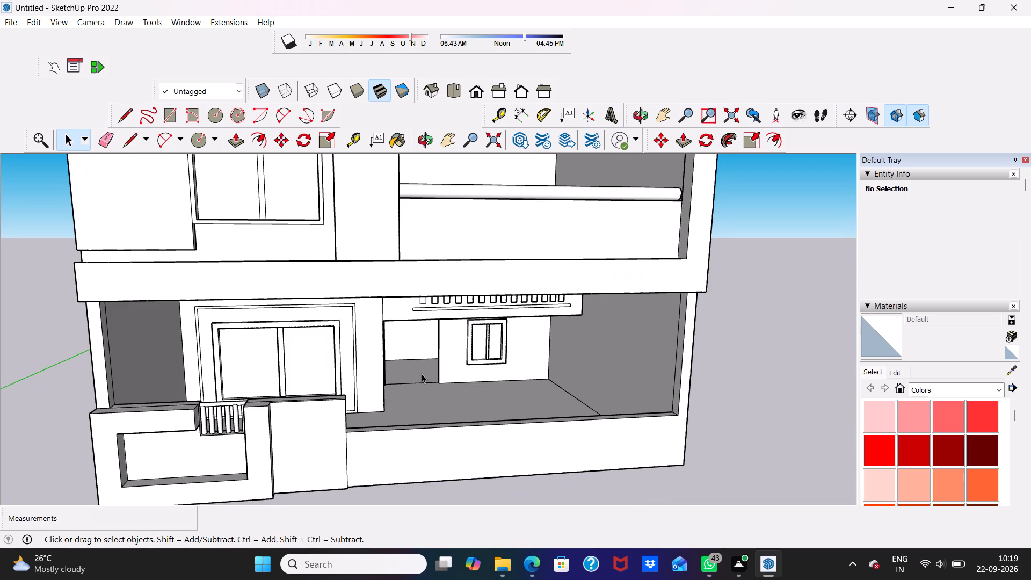
pyautogui.scroll(-2, 497, 422)
pyautogui.scroll(4, 626, 398)
pyautogui.moveTo(587, 435); pyautogui.dragTo(535, 403, button='middle')
pyautogui.scroll(5, 535, 403)
pyautogui.moveTo(535, 403); pyautogui.dragTo(535, 403, button='middle')
pyautogui.scroll(-3, 533, 398)
pyautogui.scroll(1, 569, 295)
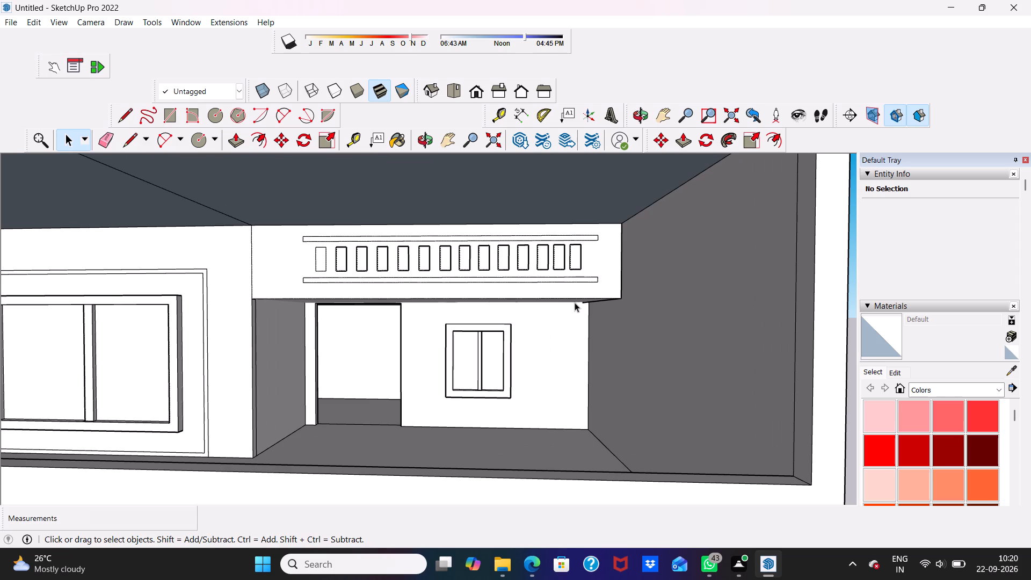
pyautogui.scroll(-2, 577, 298)
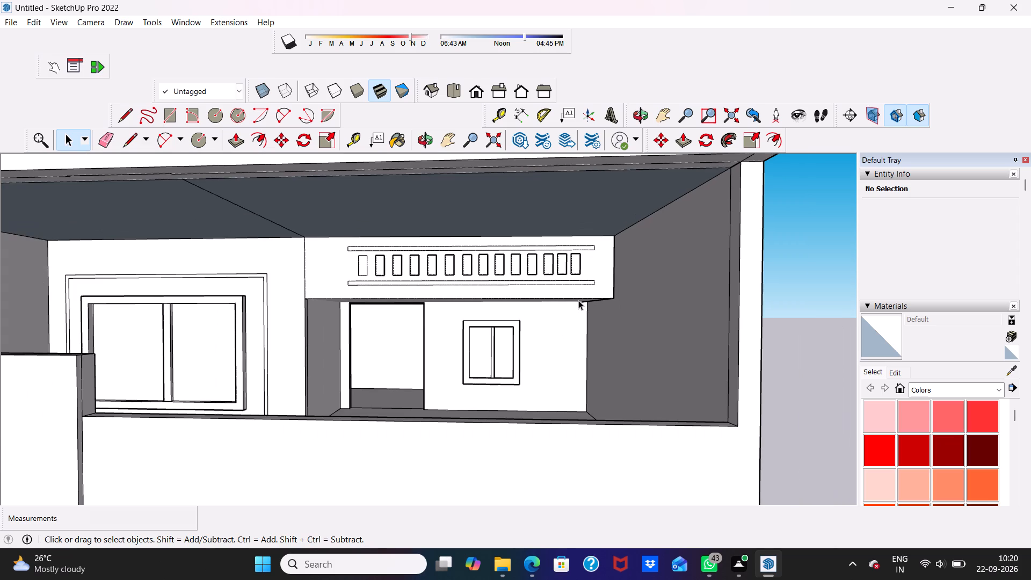
pyautogui.moveTo(578, 300); pyautogui.dragTo(560, 328, button='middle')
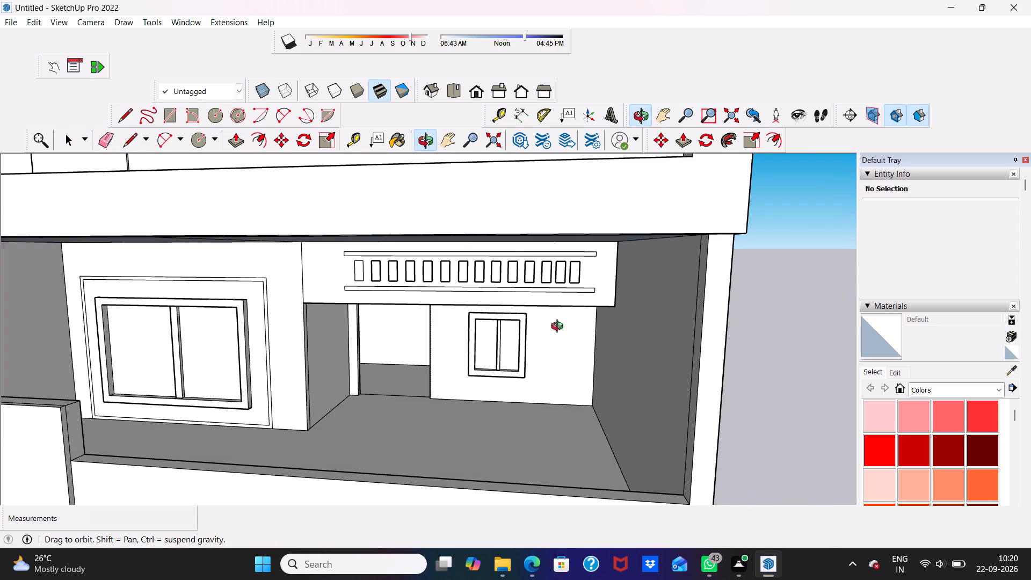
pyautogui.moveTo(560, 328); pyautogui.dragTo(562, 317, button='middle')
pyautogui.scroll(-1, 562, 317)
pyautogui.scroll(3, 563, 317)
pyautogui.scroll(-6, 564, 339)
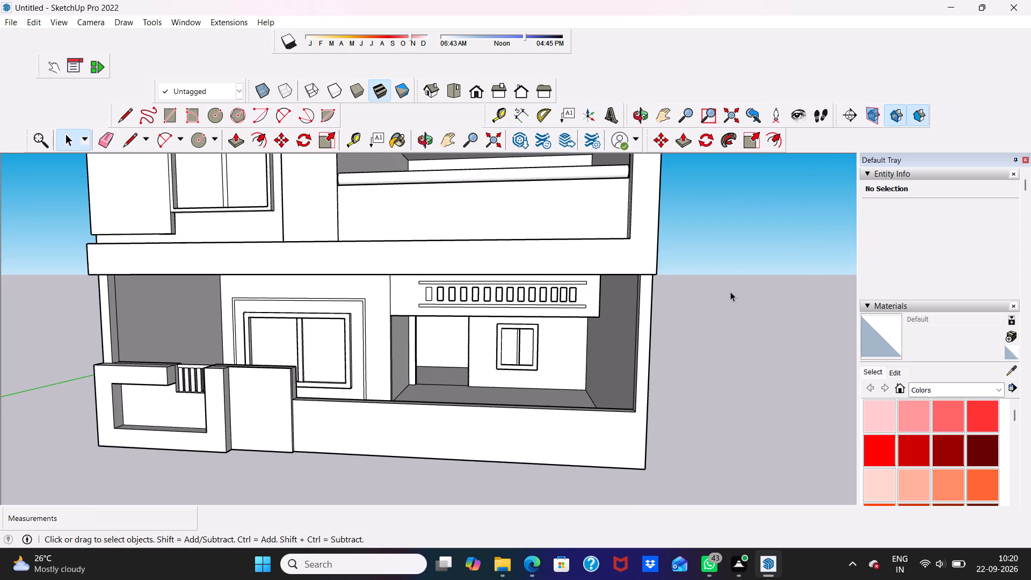
pyautogui.scroll(1, 651, 263)
pyautogui.click(646, 302)
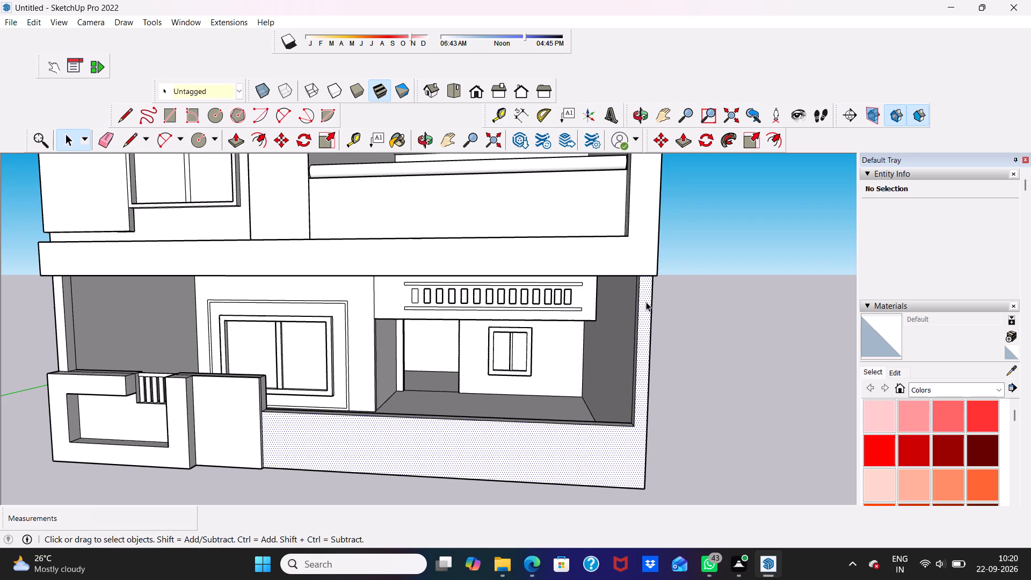
pyautogui.scroll(-2, 646, 301)
pyautogui.moveTo(646, 299); pyautogui.dragTo(657, 225, button='middle')
pyautogui.scroll(4, 657, 225)
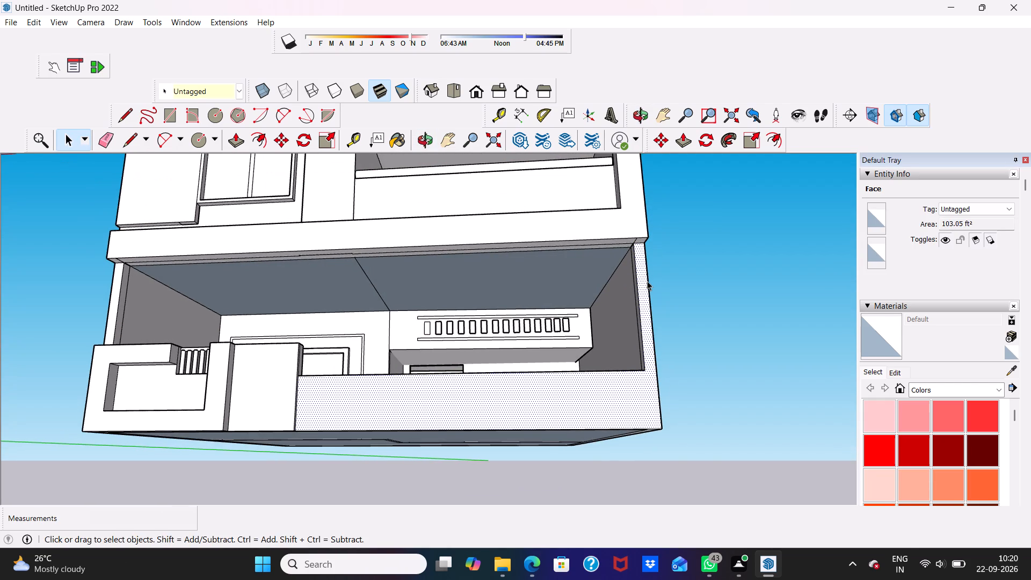
pyautogui.press('space')
pyautogui.press('space')
pyautogui.click(789, 331)
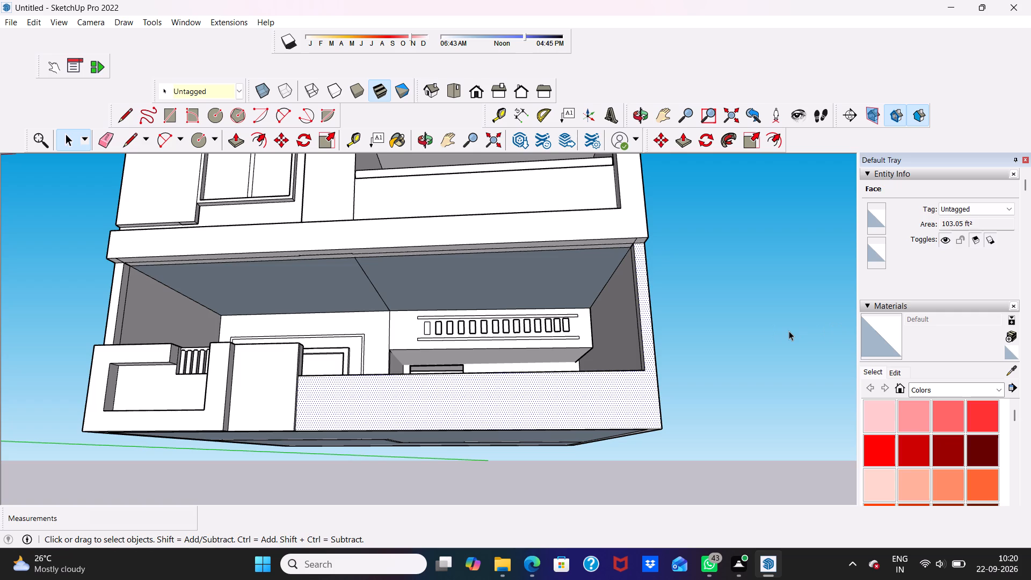
pyautogui.scroll(5, 719, 321)
pyautogui.scroll(-3, 637, 335)
pyautogui.moveTo(626, 339); pyautogui.dragTo(645, 406, button='middle')
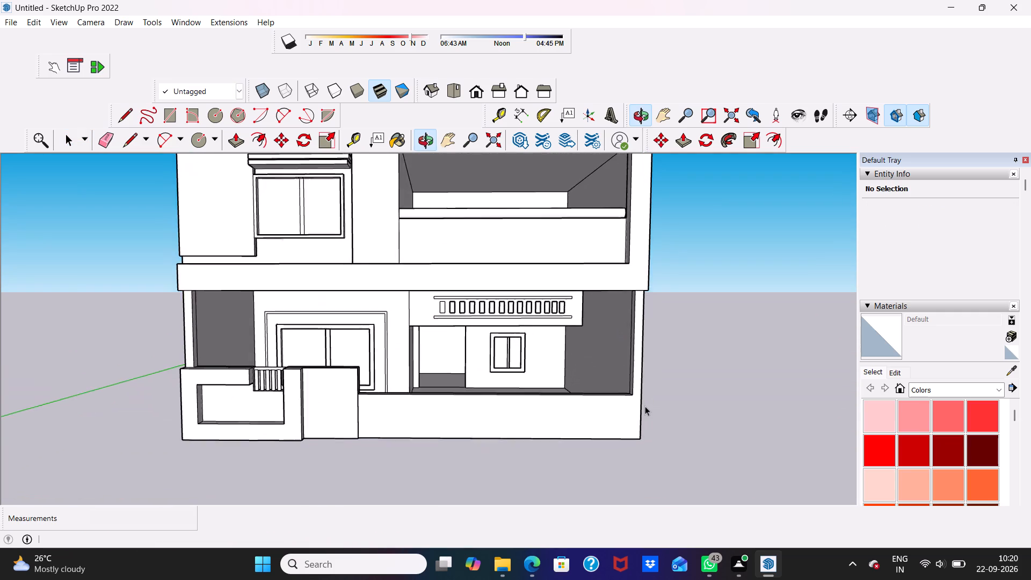
pyautogui.scroll(3, 645, 406)
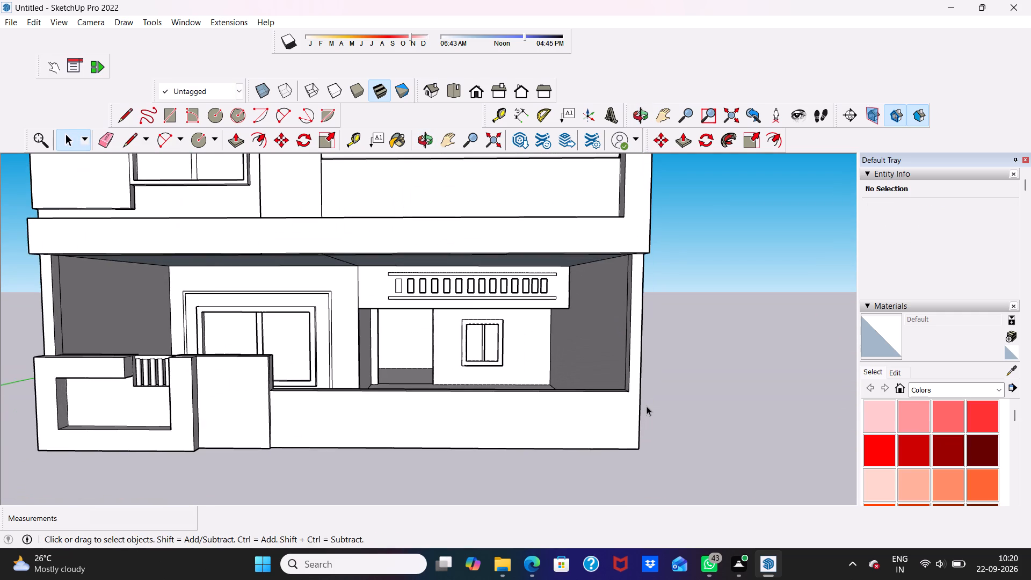
pyautogui.scroll(2, 647, 406)
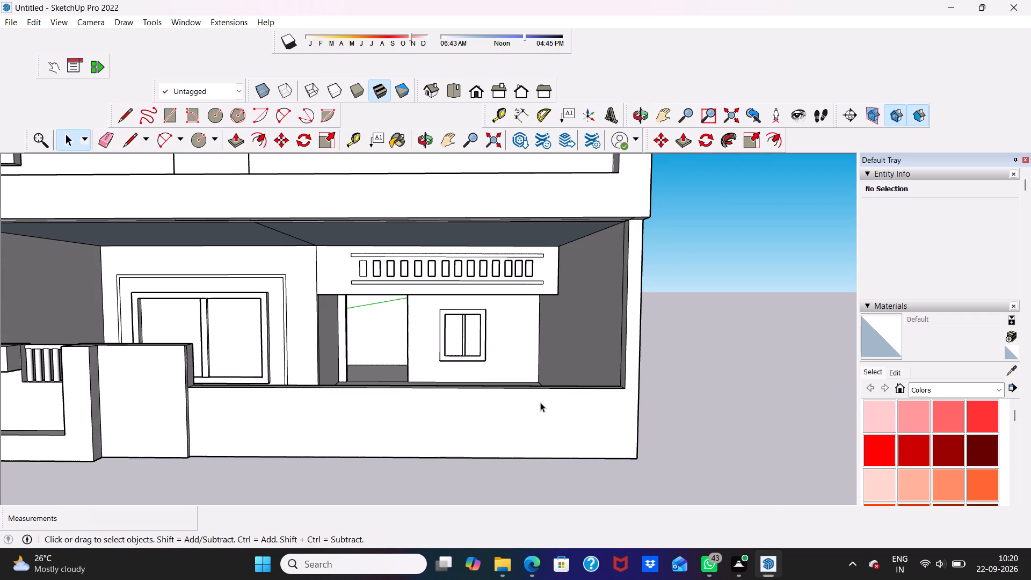
pyautogui.scroll(1, 235, 244)
pyautogui.scroll(-2, 40, 119)
pyautogui.scroll(1, 178, 354)
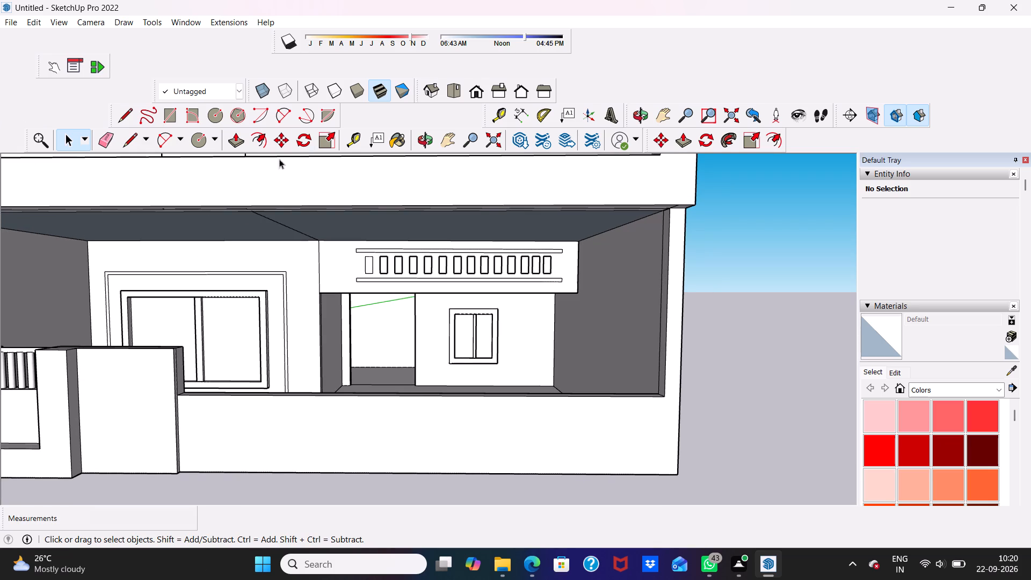
# Draw a line about 9 3/16" long across the top of the low front wall, in front of the small porch window.
pyautogui.click(128, 140)
pyautogui.scroll(-1, 645, 368)
pyautogui.scroll(4, 463, 404)
pyautogui.scroll(-3, 470, 395)
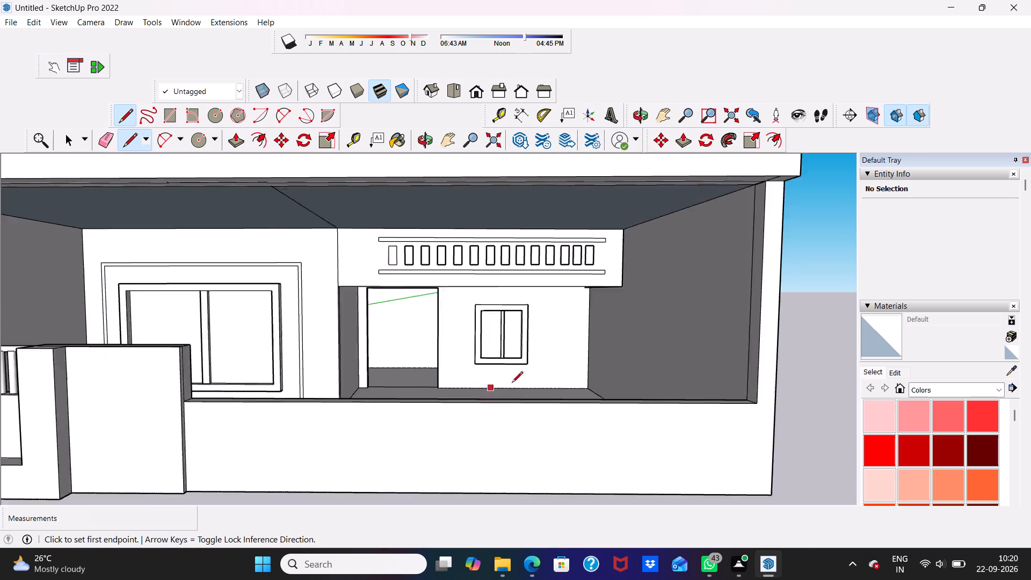
pyautogui.scroll(-1, 512, 383)
pyautogui.scroll(7, 529, 397)
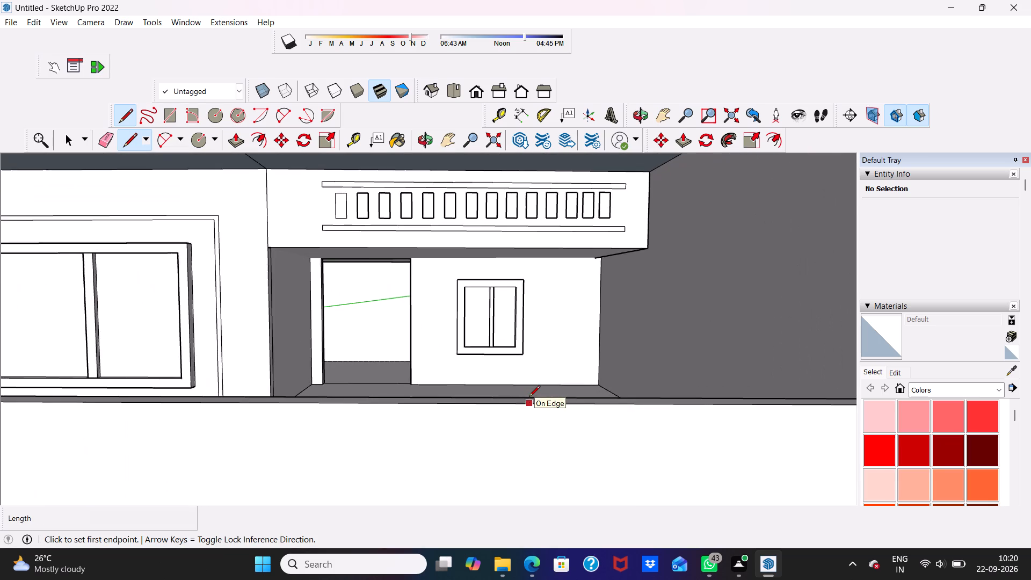
pyautogui.scroll(2, 529, 392)
pyautogui.moveTo(529, 392); pyautogui.dragTo(531, 418, button='middle')
pyautogui.scroll(-4, 538, 327)
pyautogui.scroll(1, 538, 327)
pyautogui.scroll(-1, 539, 329)
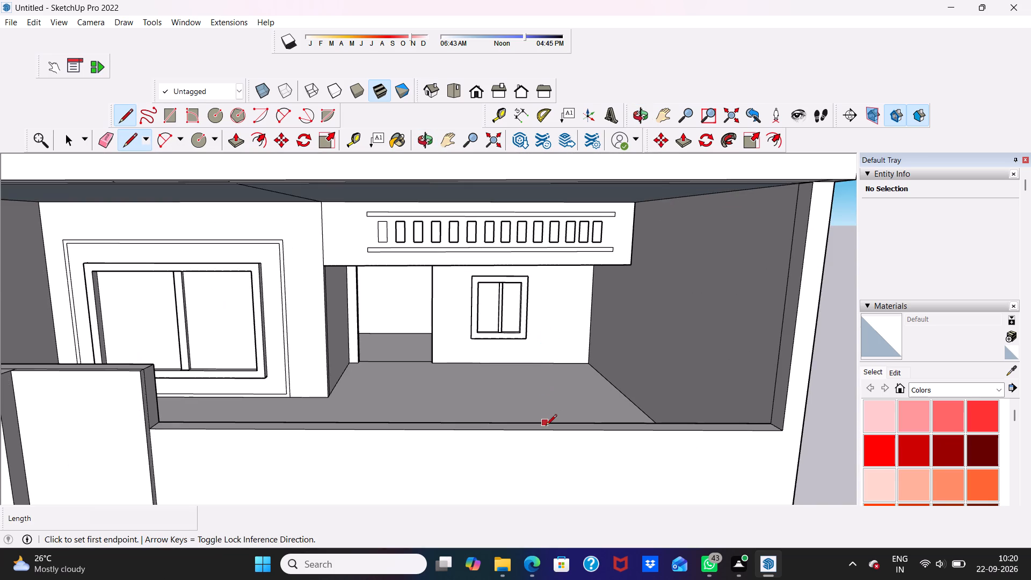
pyautogui.scroll(4, 546, 421)
pyautogui.click(544, 425)
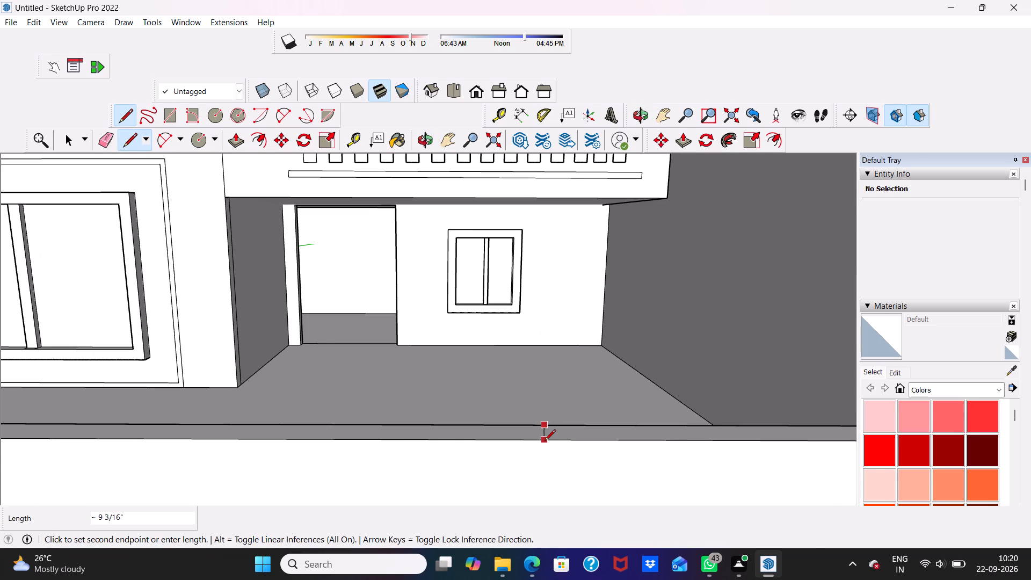
pyautogui.click(544, 441)
pyautogui.press('space')
pyautogui.press('space')
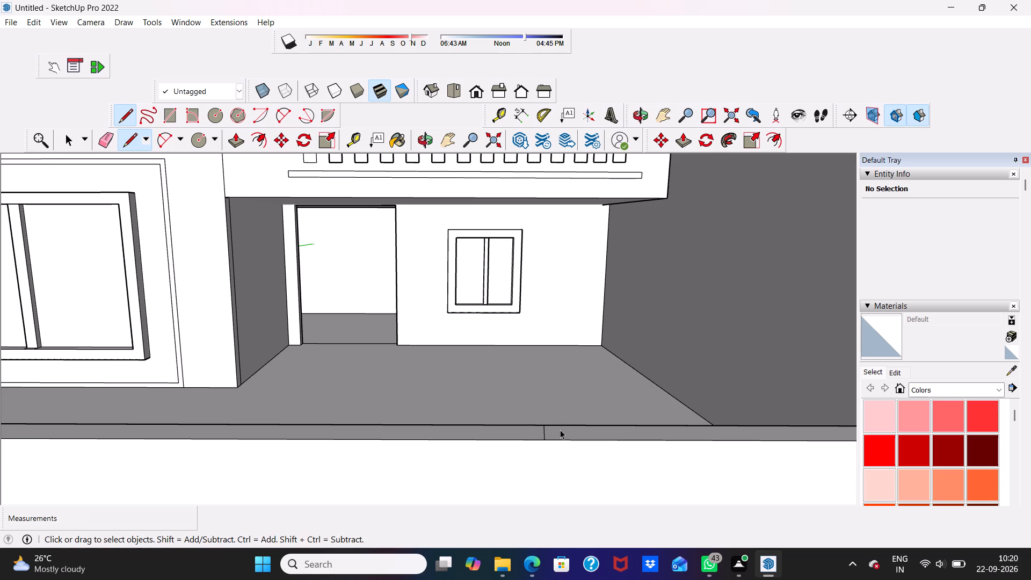
# Push/Pull the top face of the low front wall between the new line and the porch's side wall up by about 2' 1/16".
pyautogui.click(560, 430)
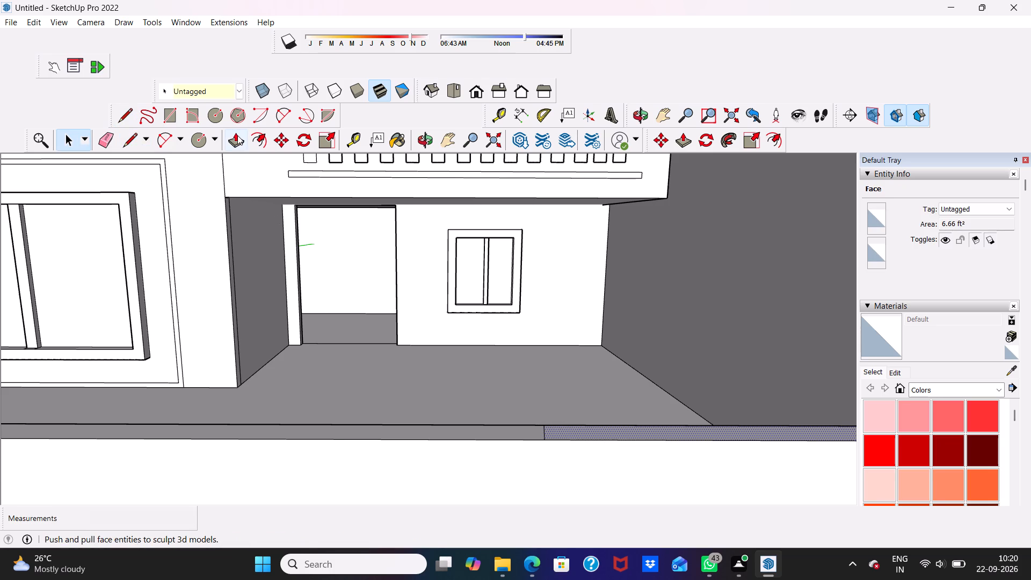
pyautogui.click(237, 135)
pyautogui.scroll(-5, 475, 266)
pyautogui.scroll(-1, 690, 336)
pyautogui.scroll(4, 669, 339)
pyautogui.scroll(2, 584, 333)
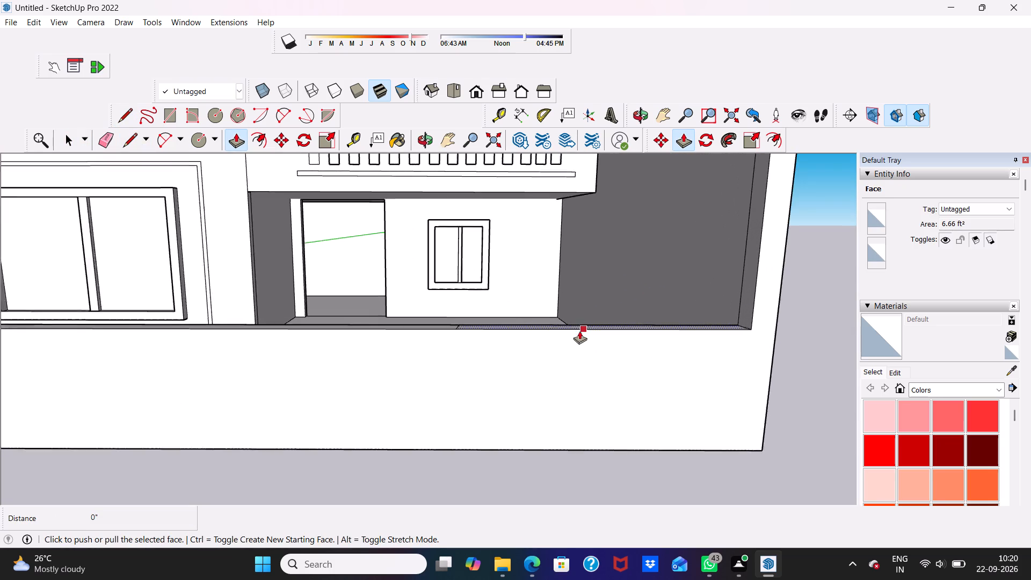
pyautogui.scroll(7, 579, 331)
pyautogui.scroll(-4, 456, 337)
pyautogui.scroll(1, 528, 352)
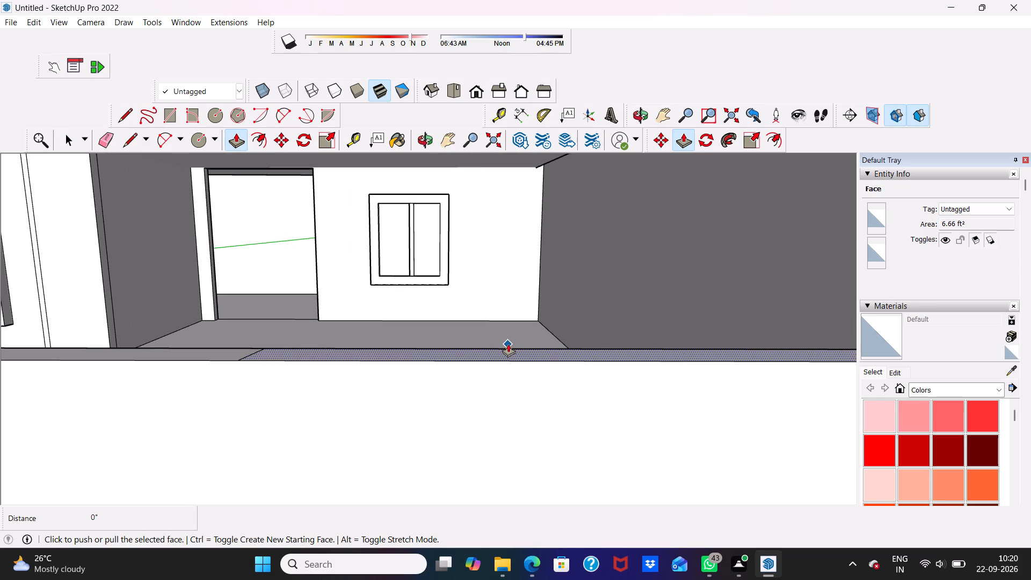
pyautogui.click(498, 349)
pyautogui.scroll(-3, 498, 349)
pyautogui.scroll(-1, 506, 293)
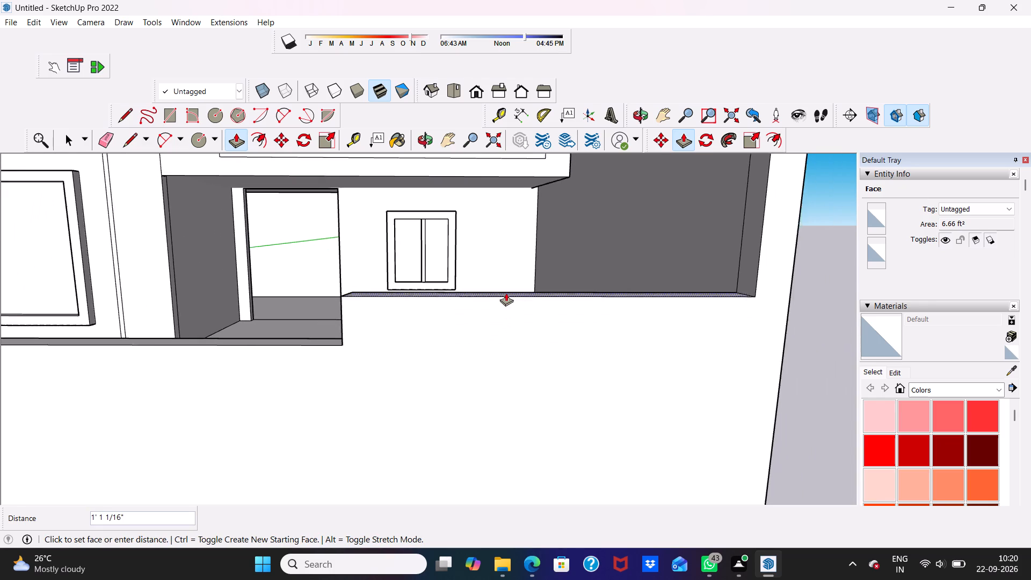
pyautogui.scroll(-8, 506, 293)
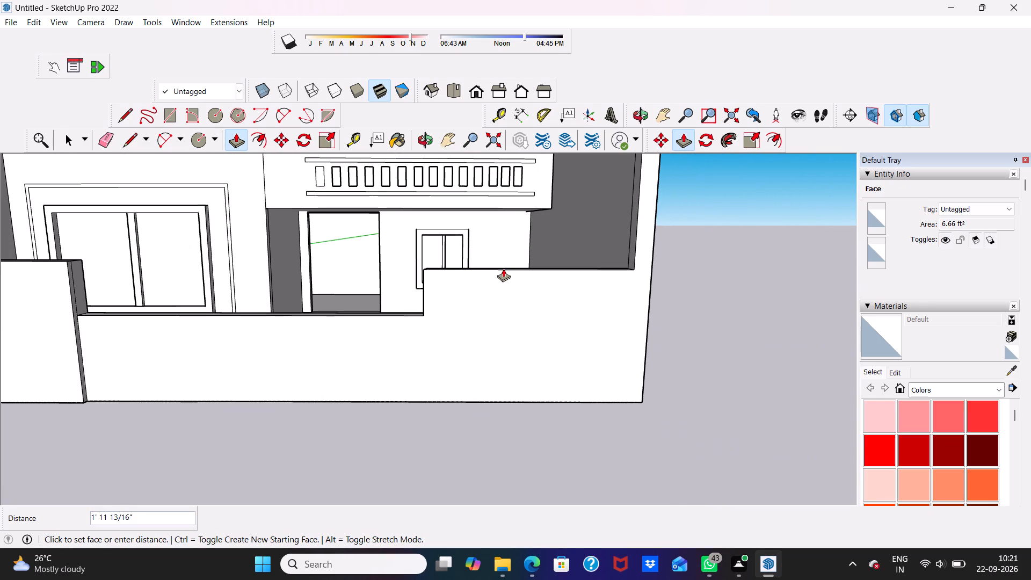
pyautogui.click(503, 268)
pyautogui.moveTo(497, 265); pyautogui.dragTo(498, 260, button='middle')
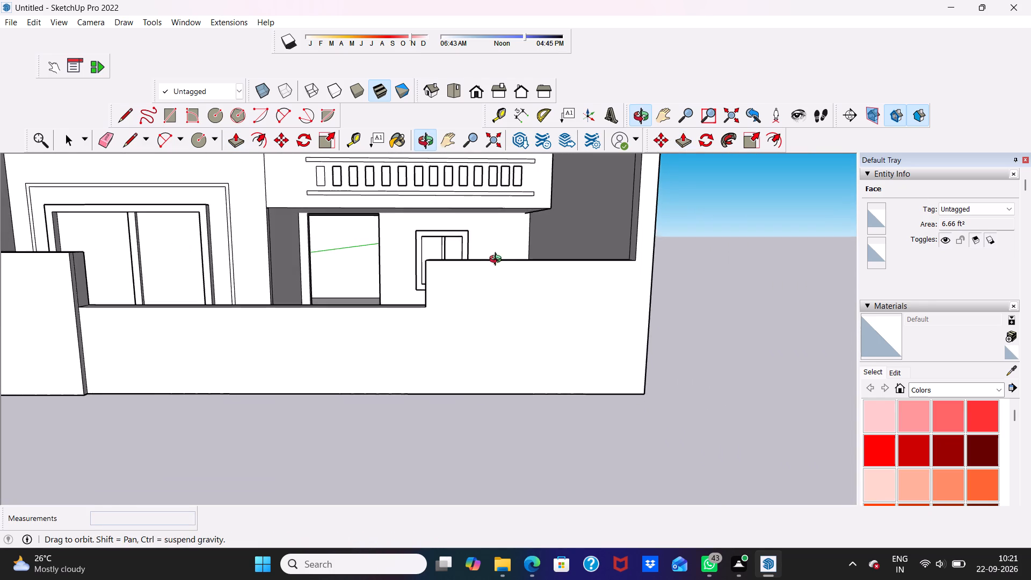
pyautogui.moveTo(498, 260); pyautogui.dragTo(506, 274, button='middle')
pyautogui.scroll(3, 506, 274)
pyautogui.scroll(-4, 504, 274)
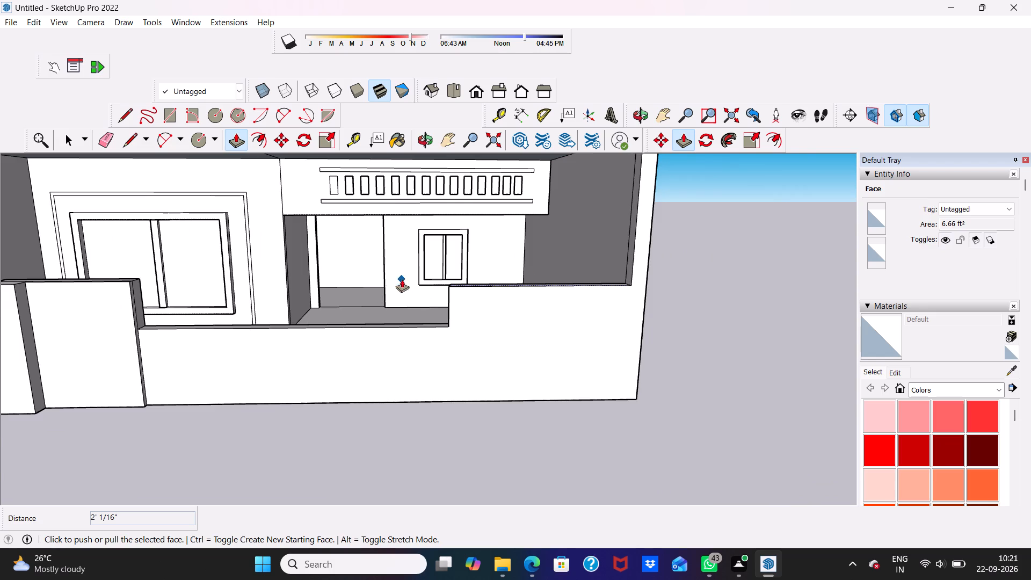
pyautogui.scroll(3, 403, 279)
pyautogui.scroll(1, 500, 305)
pyautogui.scroll(-4, 500, 305)
pyautogui.scroll(-3, 648, 289)
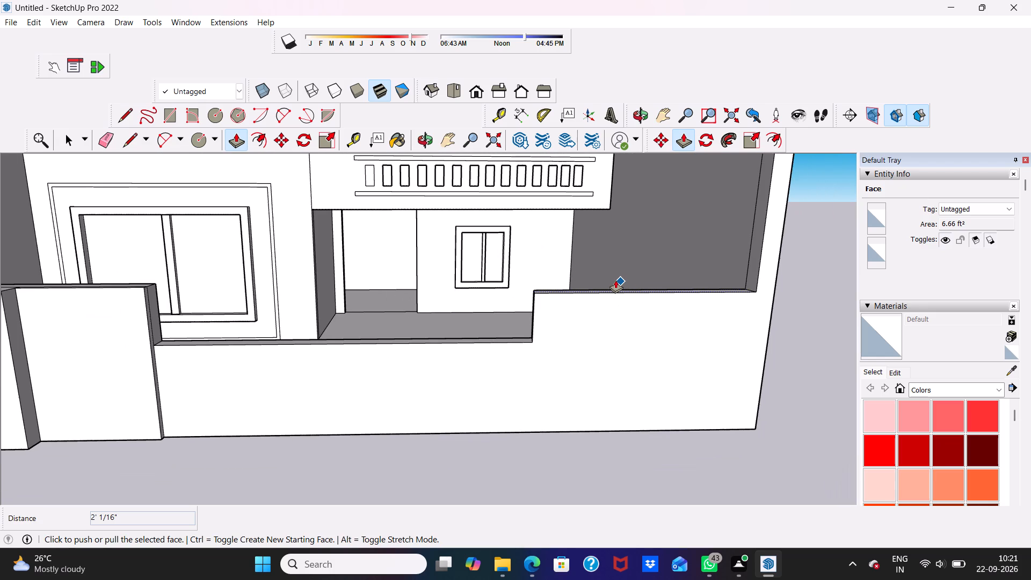
pyautogui.press('space')
# Measure the height of the taller front wall panel beside the low wall, from its top corner down to its base.
pyautogui.scroll(-1, 469, 299)
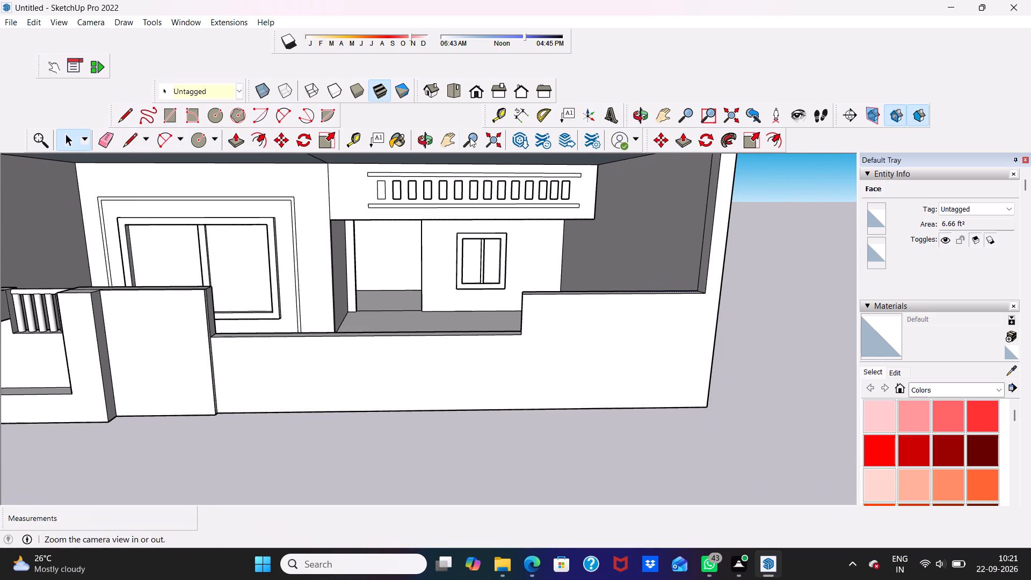
pyautogui.click(519, 110)
pyautogui.scroll(3, 350, 300)
pyautogui.scroll(3, 91, 286)
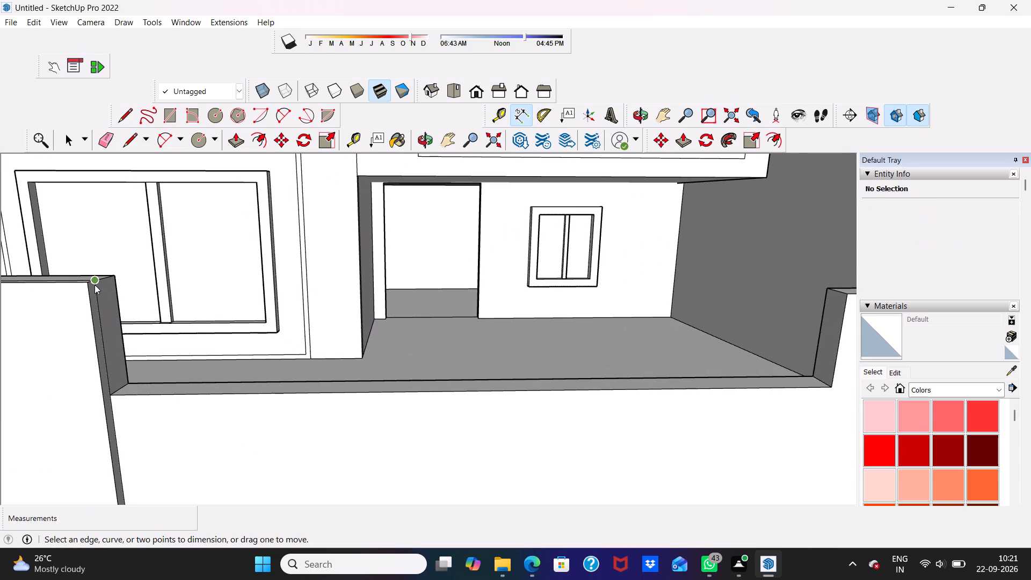
pyautogui.click(95, 284)
pyautogui.scroll(-3, 96, 288)
pyautogui.scroll(-6, 108, 395)
pyautogui.scroll(6, 106, 434)
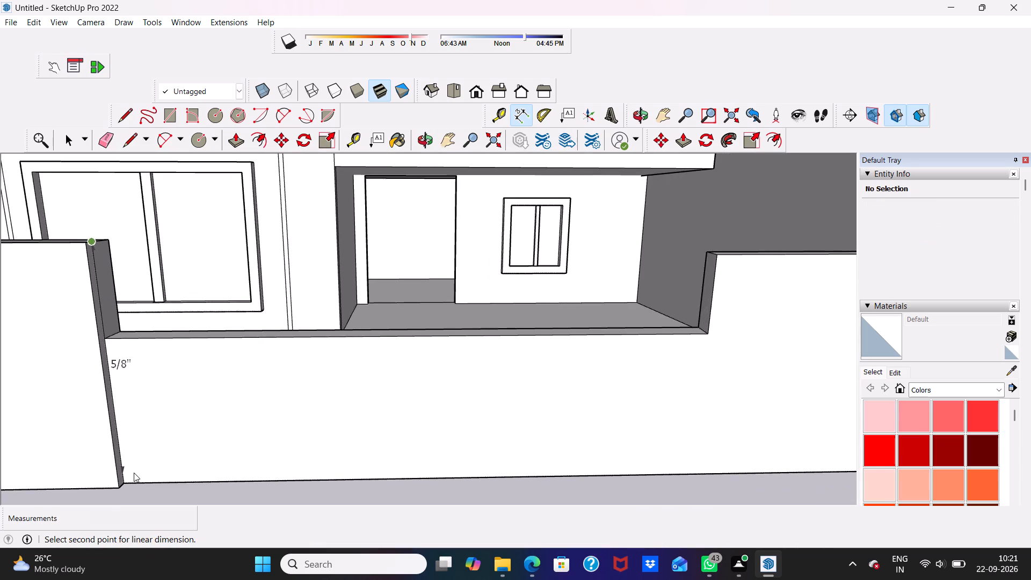
pyautogui.scroll(5, 136, 476)
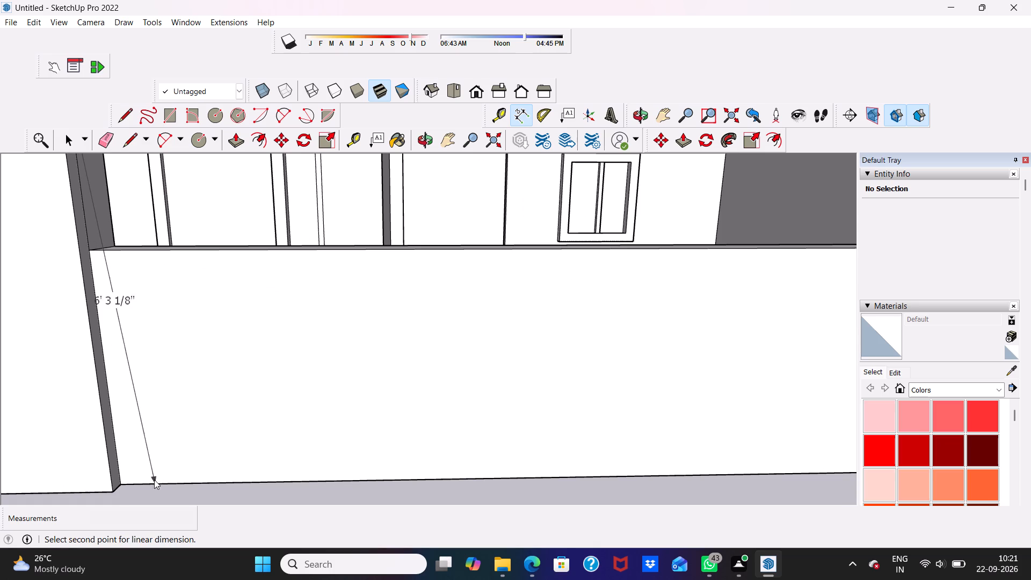
pyautogui.click(122, 486)
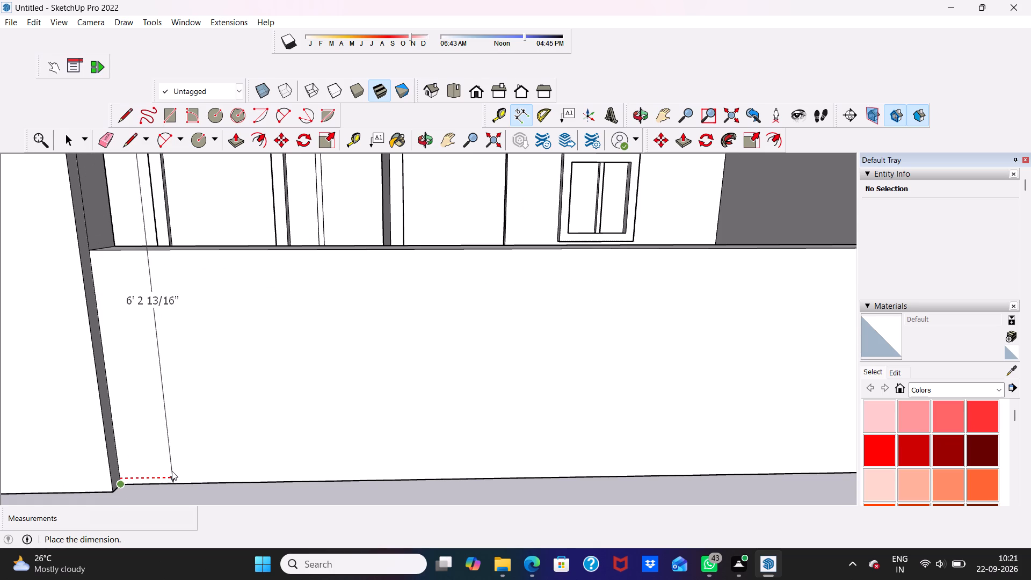
pyautogui.press('space')
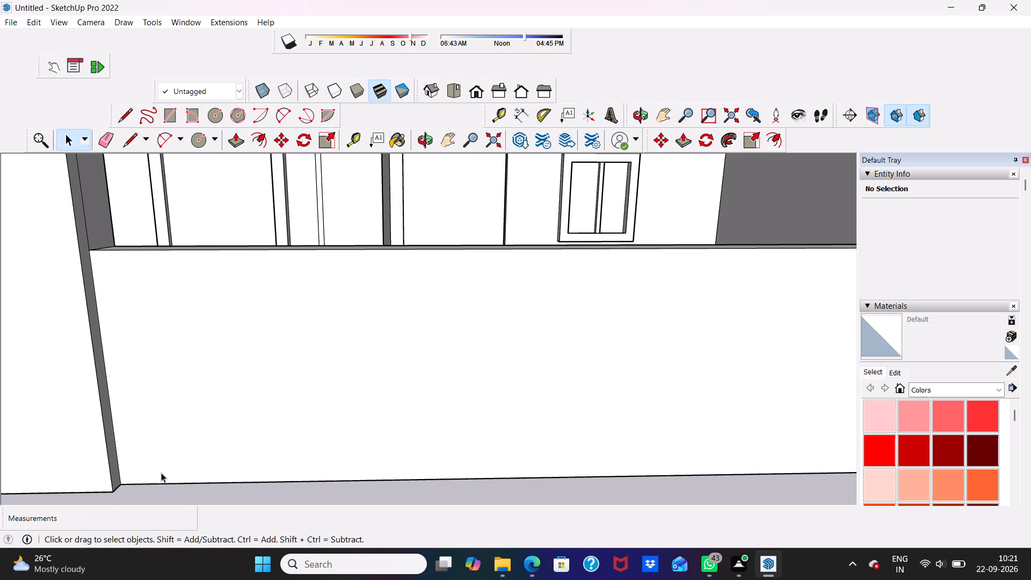
# Measure the height of the raised front wall section, from the top corner at the step down to the base edge.
pyautogui.scroll(-6, 179, 381)
pyautogui.scroll(-3, 415, 357)
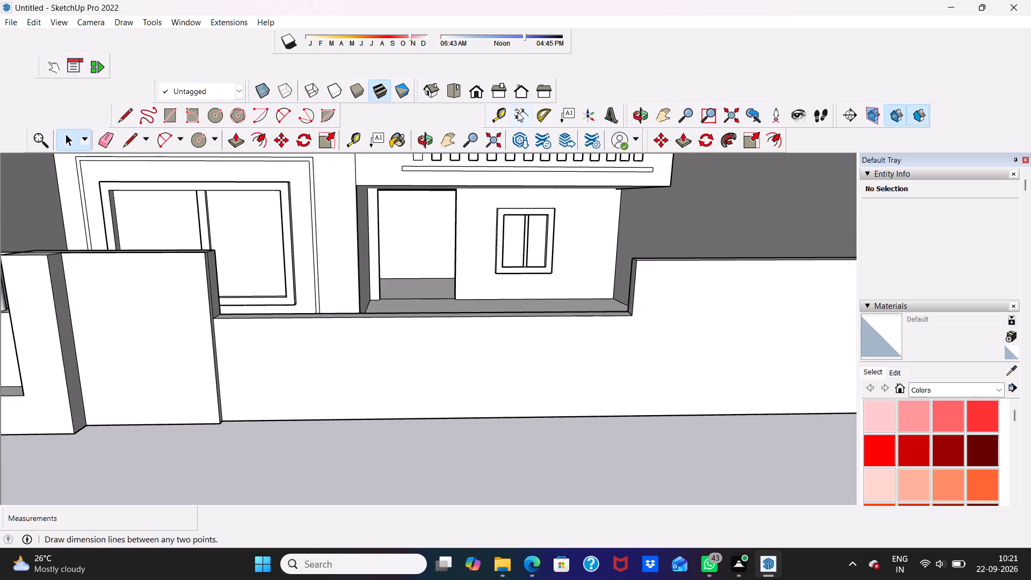
pyautogui.click(518, 111)
pyautogui.scroll(3, 592, 207)
pyautogui.scroll(-3, 710, 315)
pyautogui.scroll(1, 706, 325)
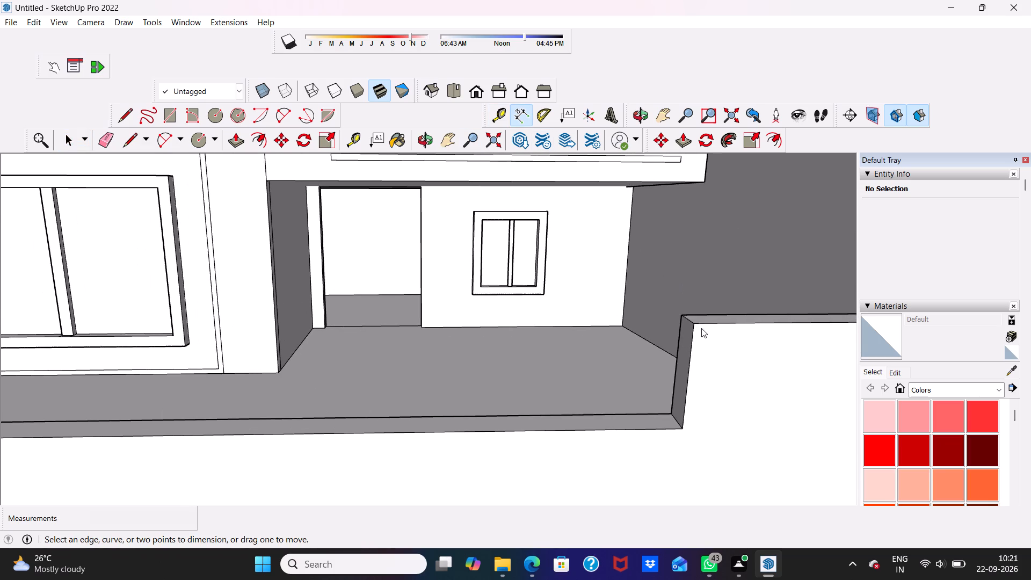
pyautogui.click(696, 321)
pyautogui.scroll(-4, 700, 334)
pyautogui.scroll(-3, 701, 397)
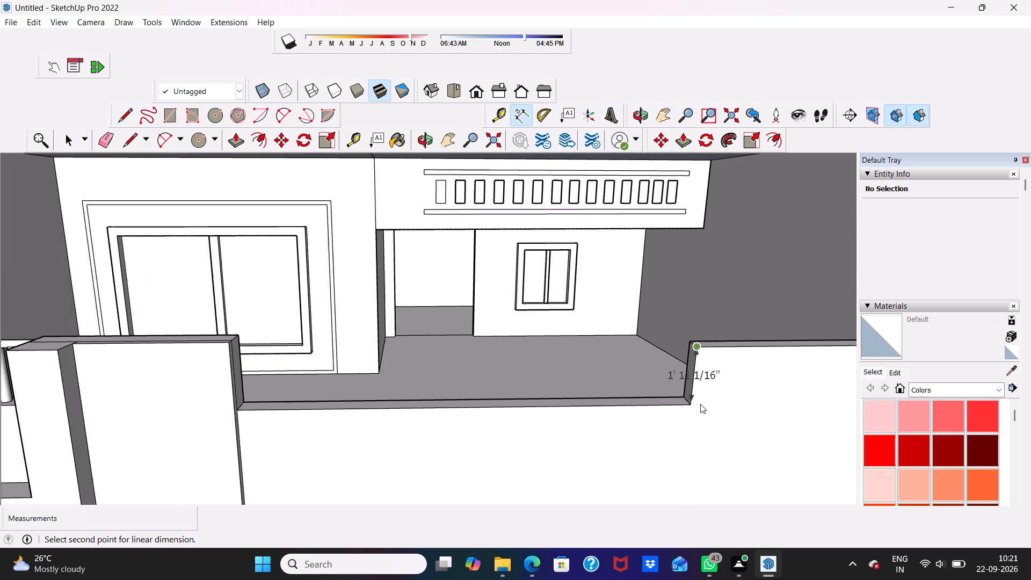
pyautogui.scroll(-12, 700, 404)
pyautogui.scroll(7, 713, 404)
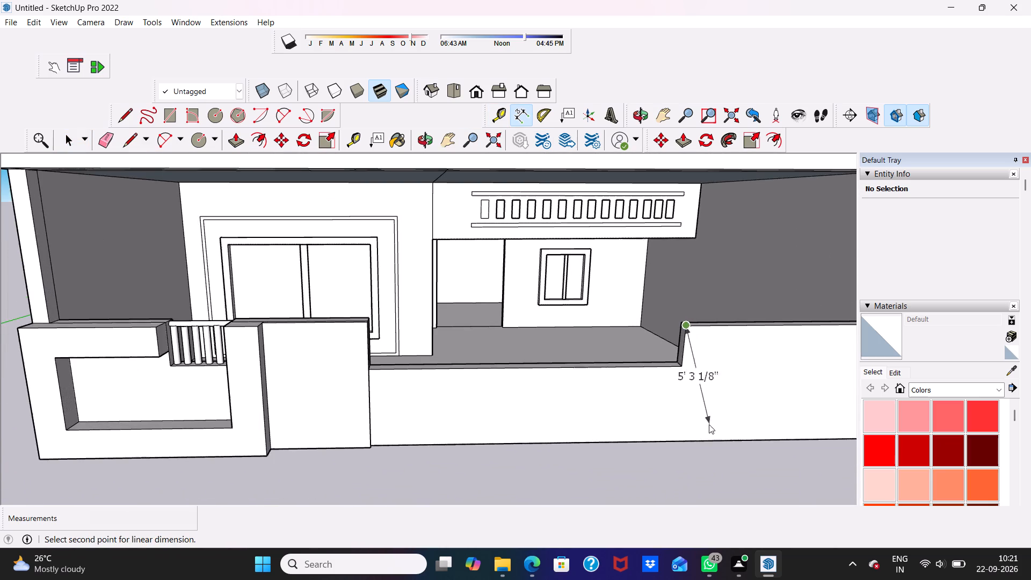
pyautogui.scroll(10, 701, 426)
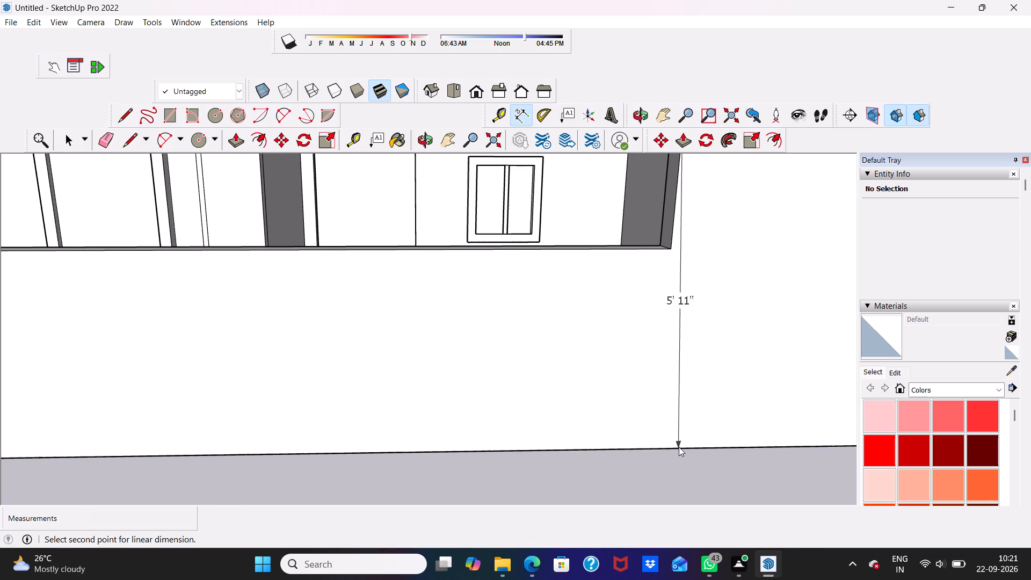
pyautogui.scroll(4, 680, 446)
pyautogui.scroll(-1, 679, 453)
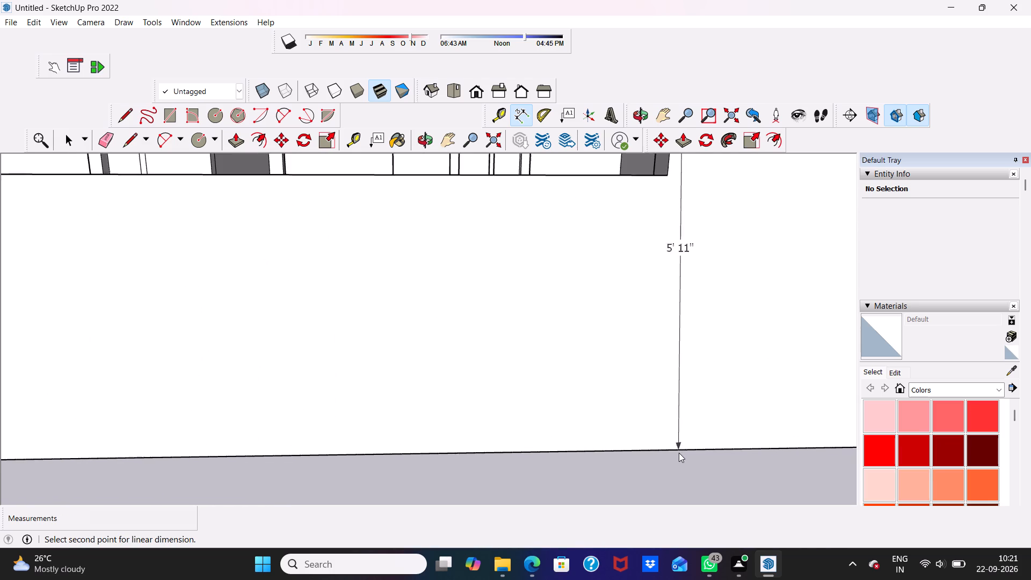
pyautogui.scroll(-1, 679, 453)
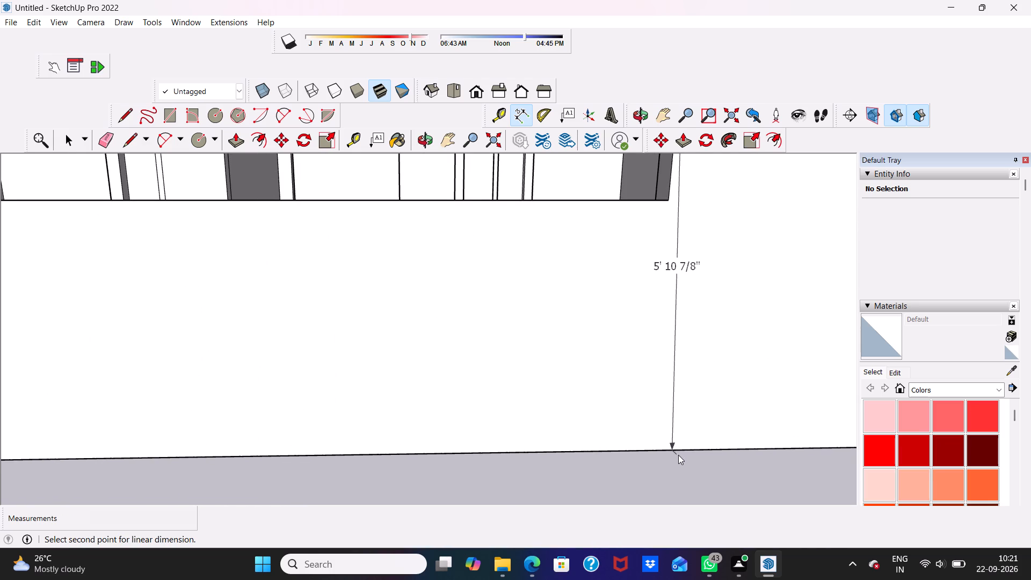
pyautogui.scroll(-4, 678, 455)
pyautogui.scroll(-4, 689, 389)
pyautogui.scroll(-1, 705, 323)
pyautogui.moveTo(705, 322); pyautogui.dragTo(667, 390, button='middle')
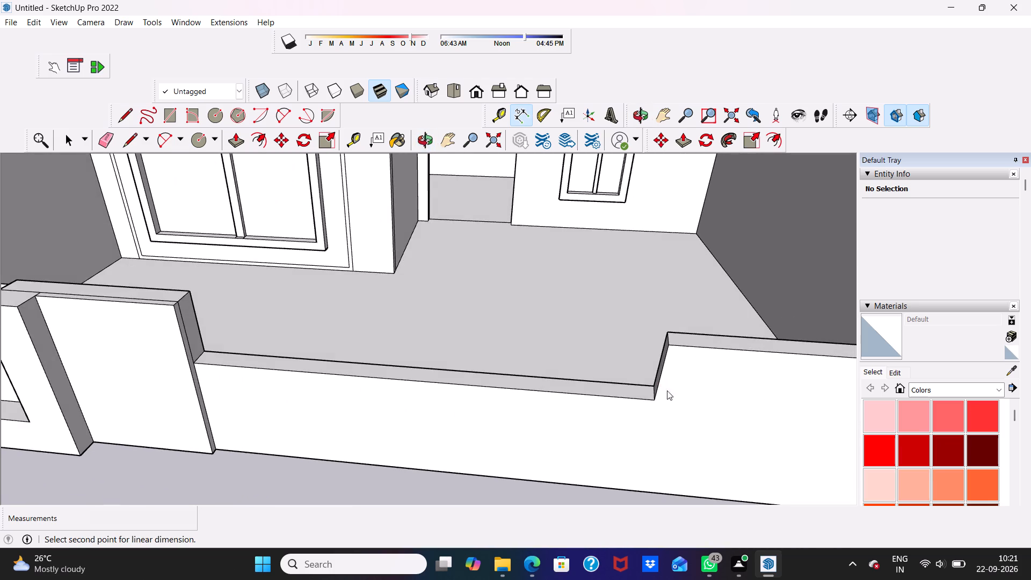
pyautogui.scroll(3, 671, 357)
pyautogui.press('space')
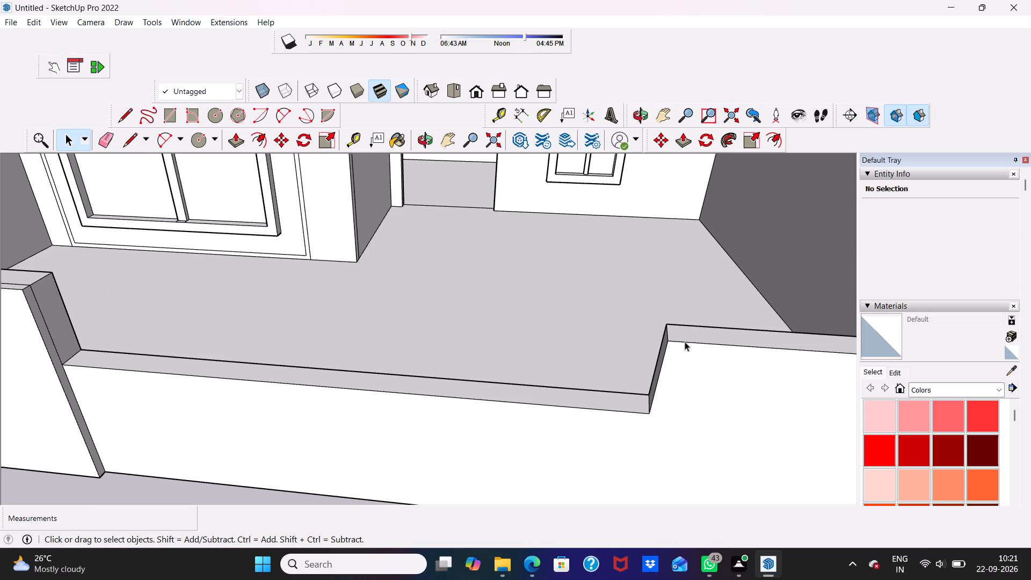
# Push/Pull the top face of the raised front wall section up by about another 6 1/16".
pyautogui.click(686, 334)
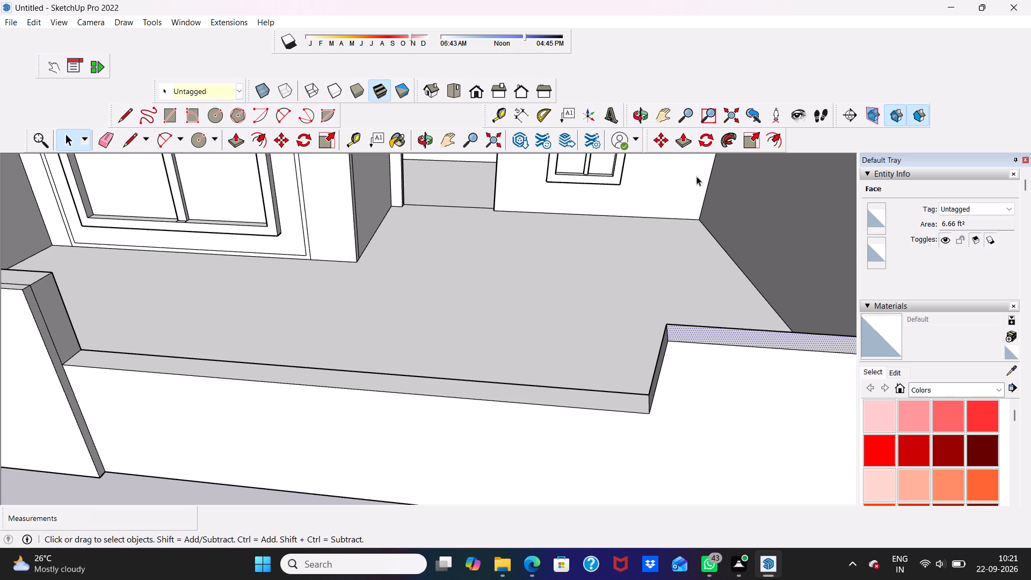
pyautogui.click(685, 140)
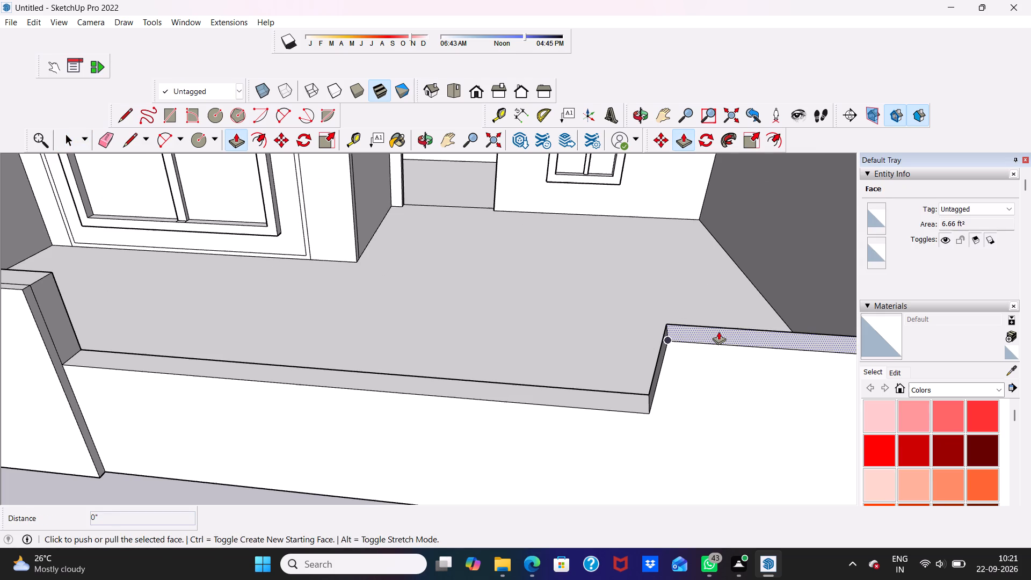
pyautogui.click(718, 331)
pyautogui.click(720, 307)
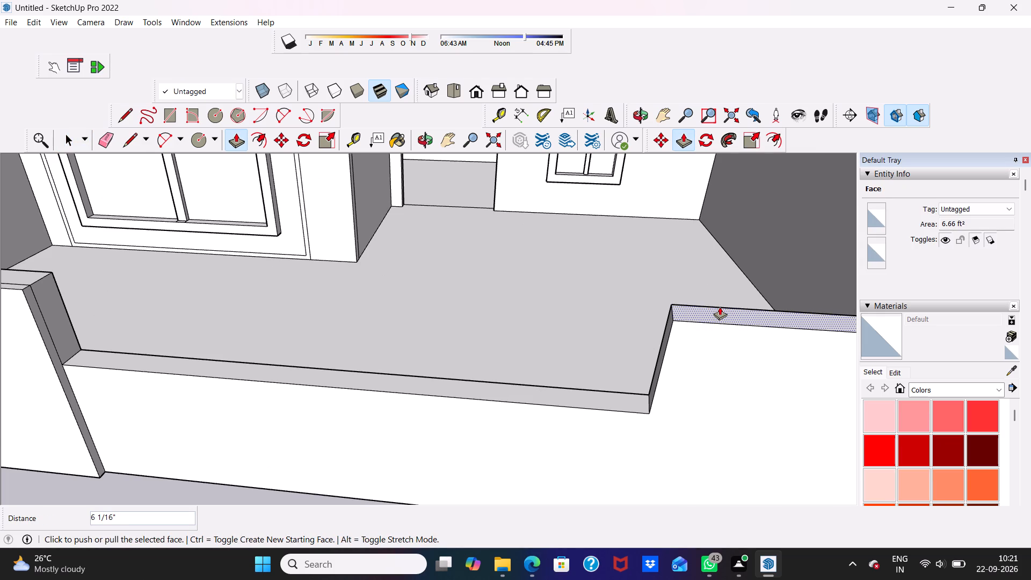
# Examine the stepped front wall, comparing its raised section with the taller panel from the front and from above.
pyautogui.scroll(-5, 701, 323)
pyautogui.moveTo(698, 321); pyautogui.dragTo(722, 267, button='middle')
pyautogui.scroll(-3, 722, 270)
pyautogui.moveTo(722, 273); pyautogui.dragTo(736, 219, button='middle')
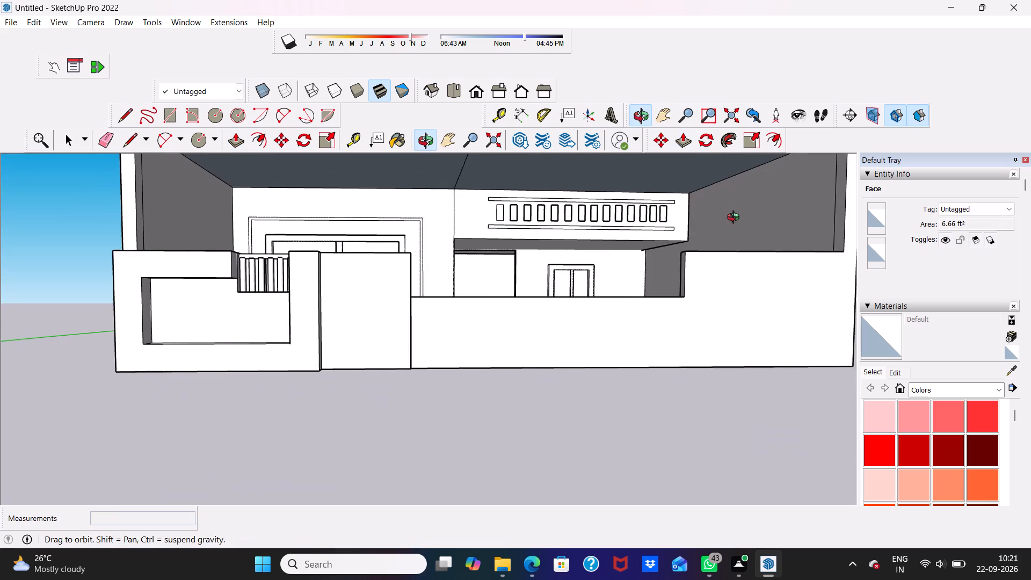
pyautogui.moveTo(736, 219); pyautogui.dragTo(739, 219, button='middle')
pyautogui.scroll(2, 715, 269)
pyautogui.press('space')
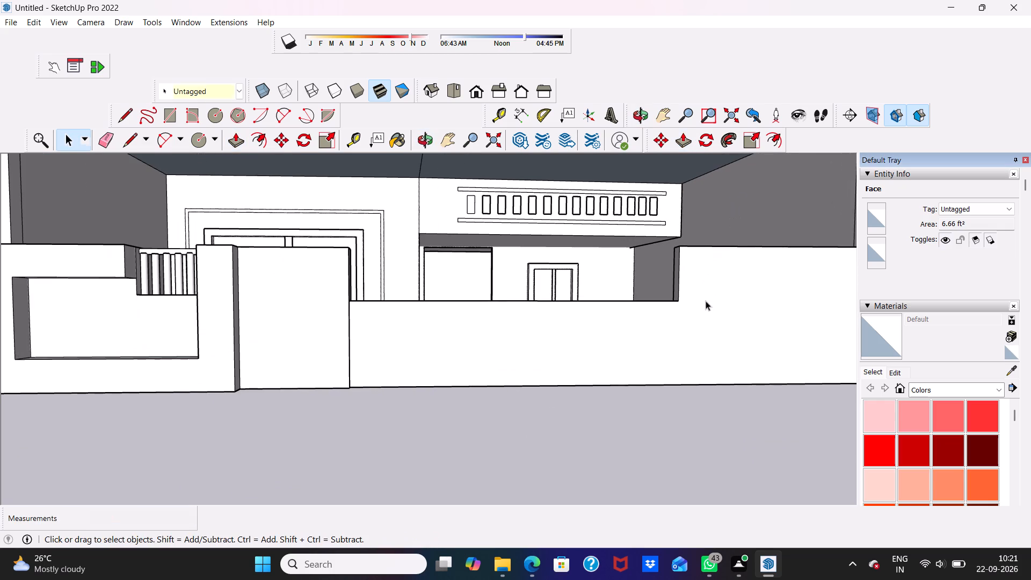
pyautogui.press('space')
pyautogui.scroll(-1, 640, 315)
pyautogui.moveTo(613, 322); pyautogui.dragTo(600, 402, button='middle')
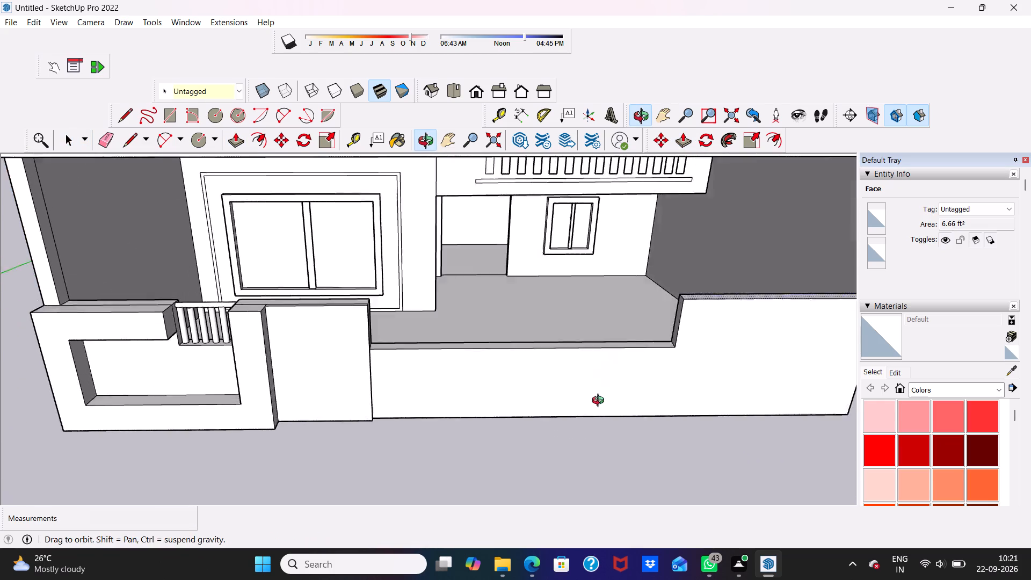
pyautogui.moveTo(600, 402); pyautogui.dragTo(554, 433, button='middle')
pyautogui.scroll(3, 554, 433)
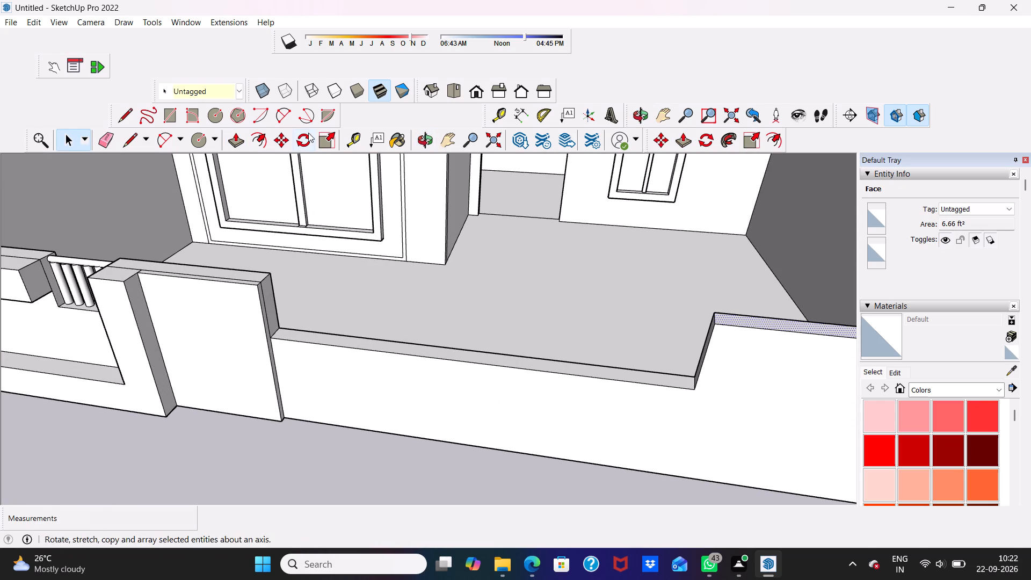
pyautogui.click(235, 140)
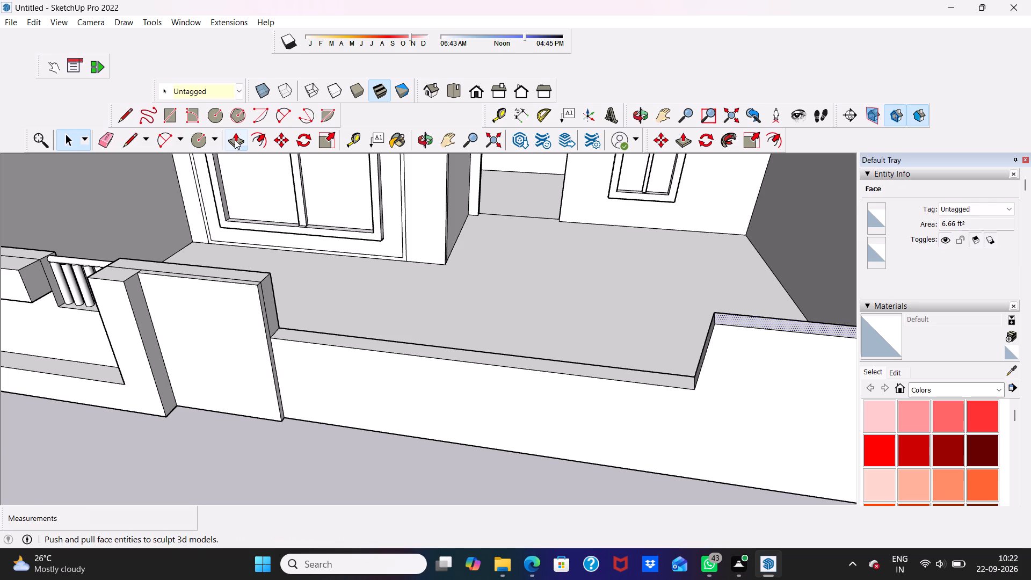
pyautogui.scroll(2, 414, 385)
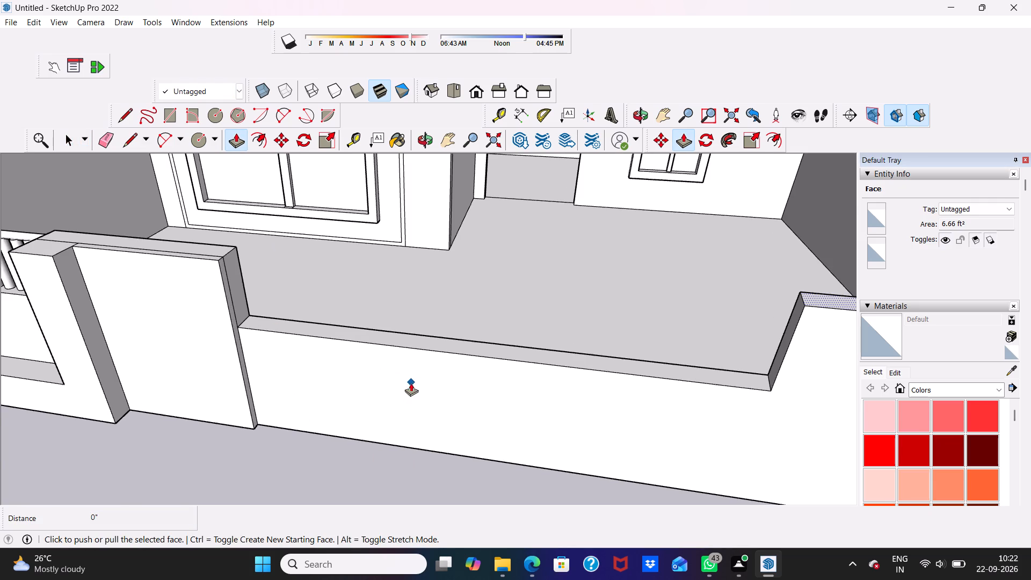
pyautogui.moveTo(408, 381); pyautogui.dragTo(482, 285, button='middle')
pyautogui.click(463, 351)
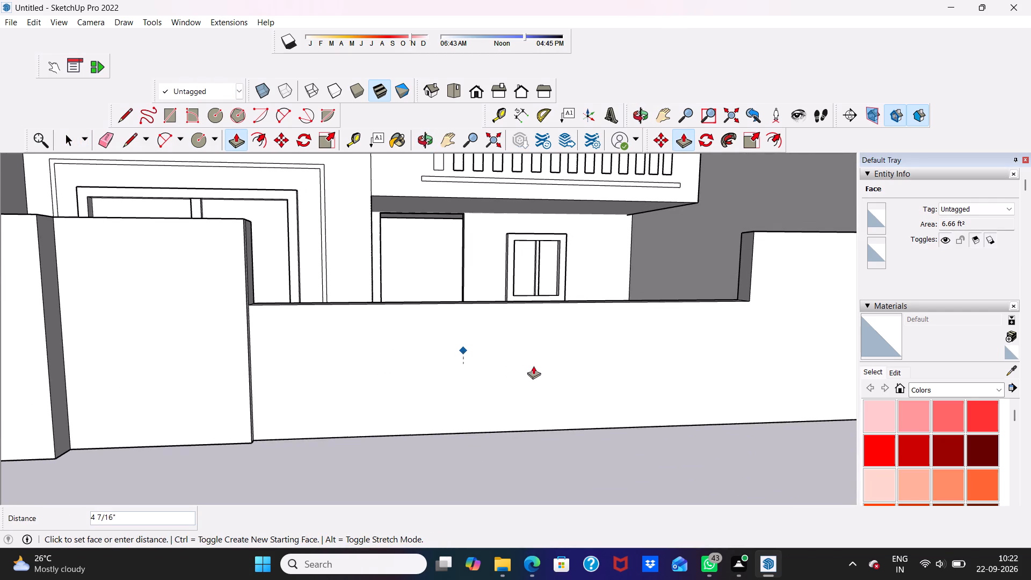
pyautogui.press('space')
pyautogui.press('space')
# Split the front wall face with a vertical line about 3' 10 5/8" long from the raised section's step corner down to the base.
pyautogui.scroll(-3, 568, 310)
pyautogui.moveTo(548, 322); pyautogui.dragTo(467, 415, button='middle')
pyautogui.scroll(1, 467, 415)
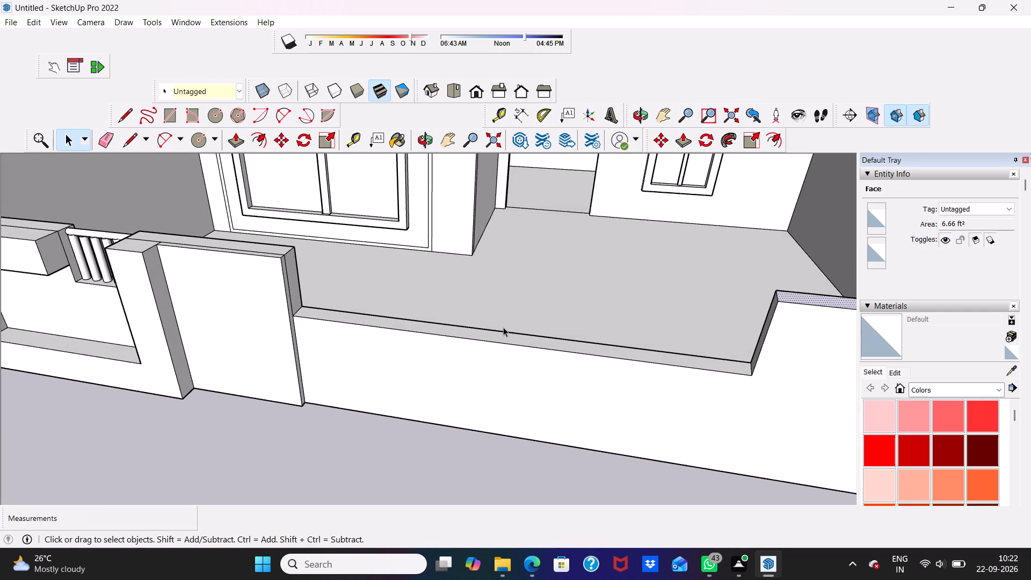
pyautogui.click(412, 483)
pyautogui.moveTo(424, 415); pyautogui.dragTo(441, 357, button='middle')
pyautogui.click(449, 346)
pyautogui.scroll(-4, 659, 346)
pyautogui.moveTo(665, 347); pyautogui.dragTo(676, 288, button='middle')
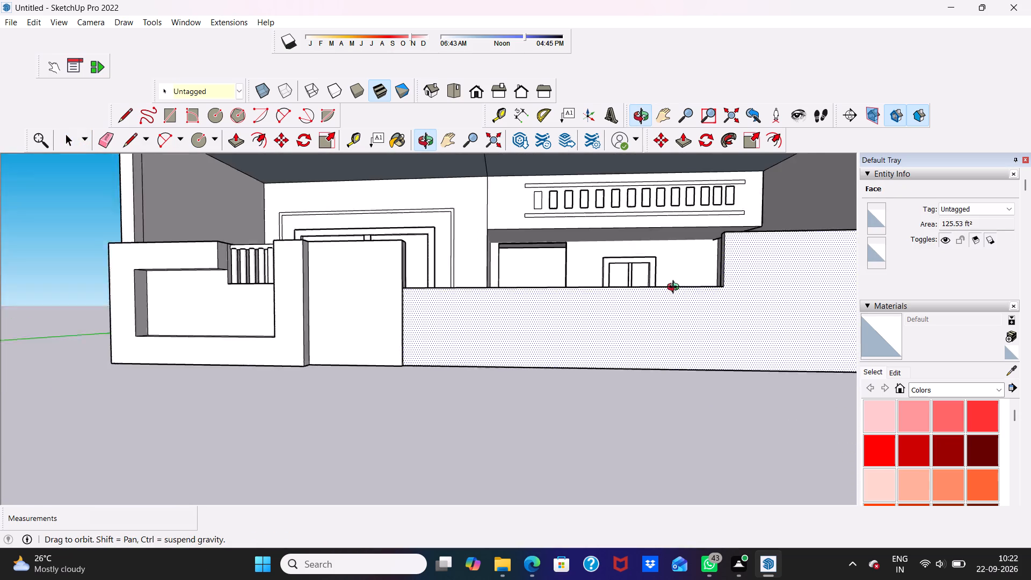
pyautogui.moveTo(676, 288); pyautogui.dragTo(677, 285, button='middle')
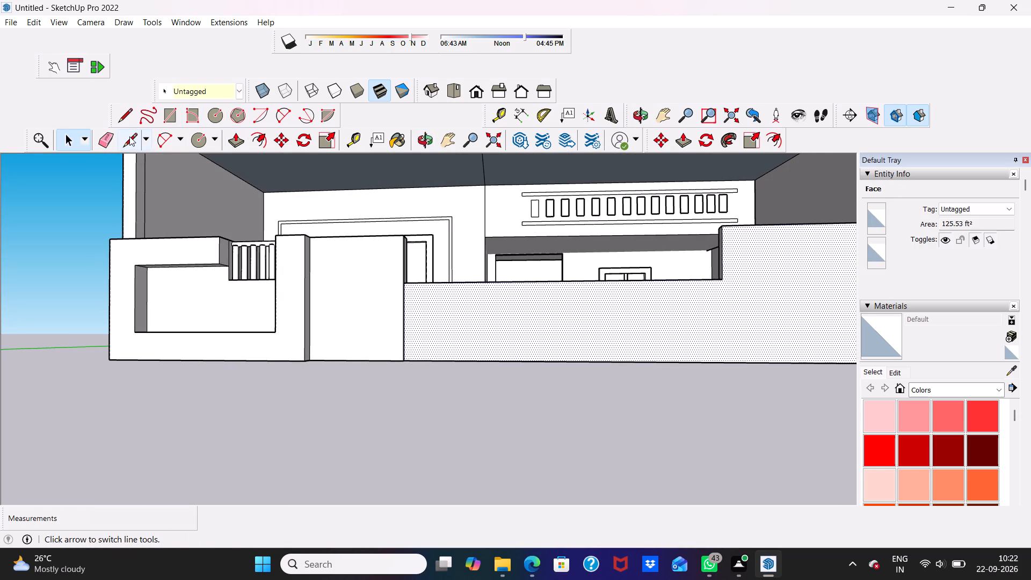
pyautogui.click(129, 136)
pyautogui.scroll(4, 840, 320)
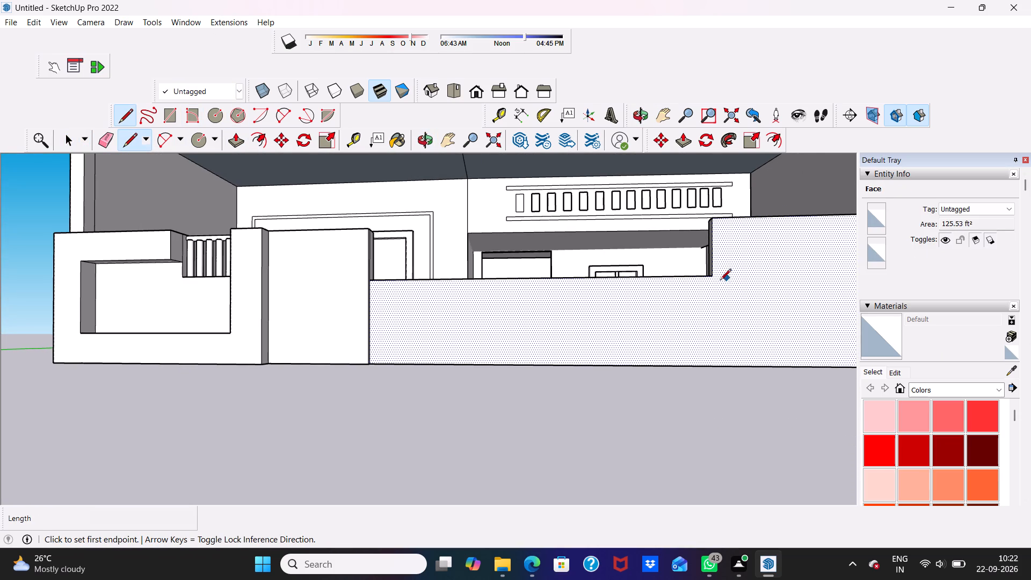
pyautogui.scroll(2, 716, 277)
pyautogui.click(715, 278)
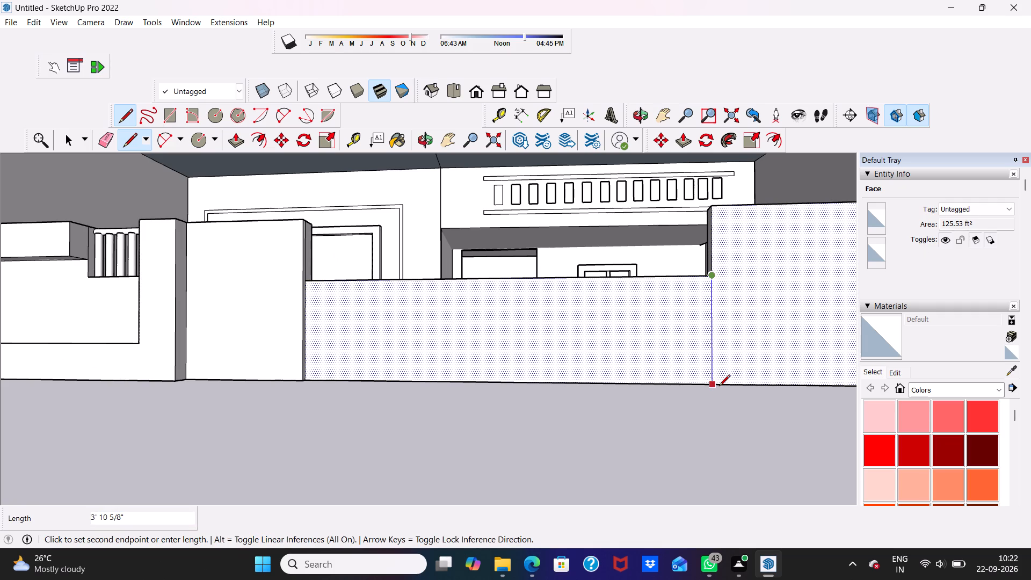
pyautogui.click(719, 387)
pyautogui.press('space')
pyautogui.press('space')
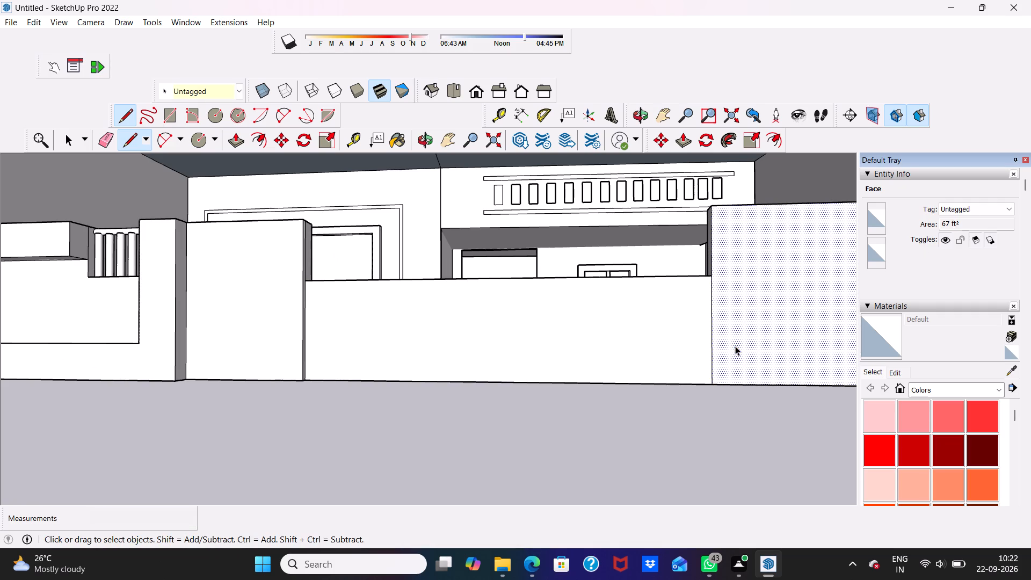
pyautogui.click(511, 475)
# Push/Pull the low front wall section between the two taller sections back by 9".
pyautogui.moveTo(592, 298); pyautogui.dragTo(592, 360, button='middle')
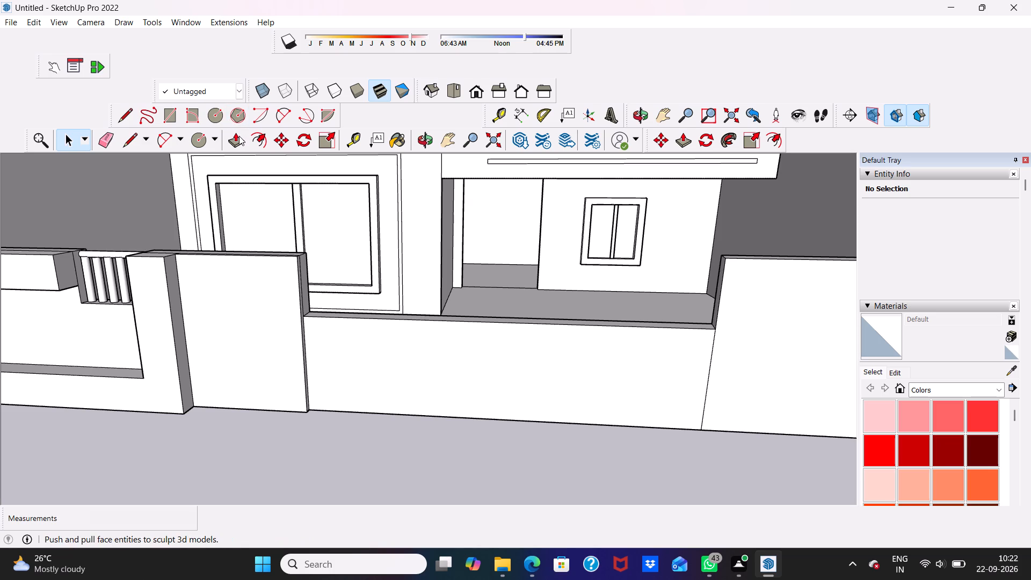
pyautogui.click(239, 136)
pyautogui.moveTo(437, 353); pyautogui.dragTo(449, 335)
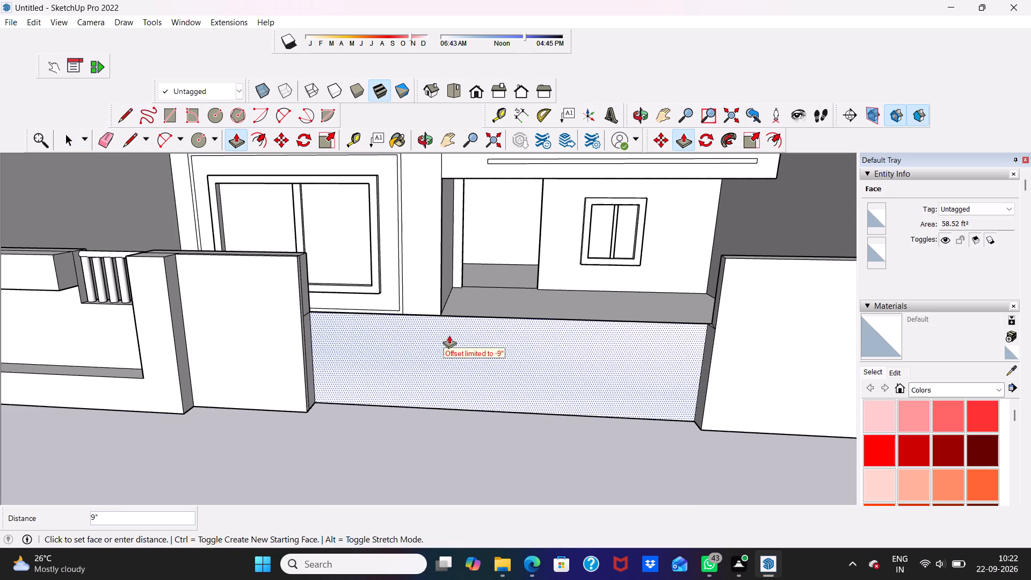
pyautogui.moveTo(449, 335); pyautogui.dragTo(451, 332)
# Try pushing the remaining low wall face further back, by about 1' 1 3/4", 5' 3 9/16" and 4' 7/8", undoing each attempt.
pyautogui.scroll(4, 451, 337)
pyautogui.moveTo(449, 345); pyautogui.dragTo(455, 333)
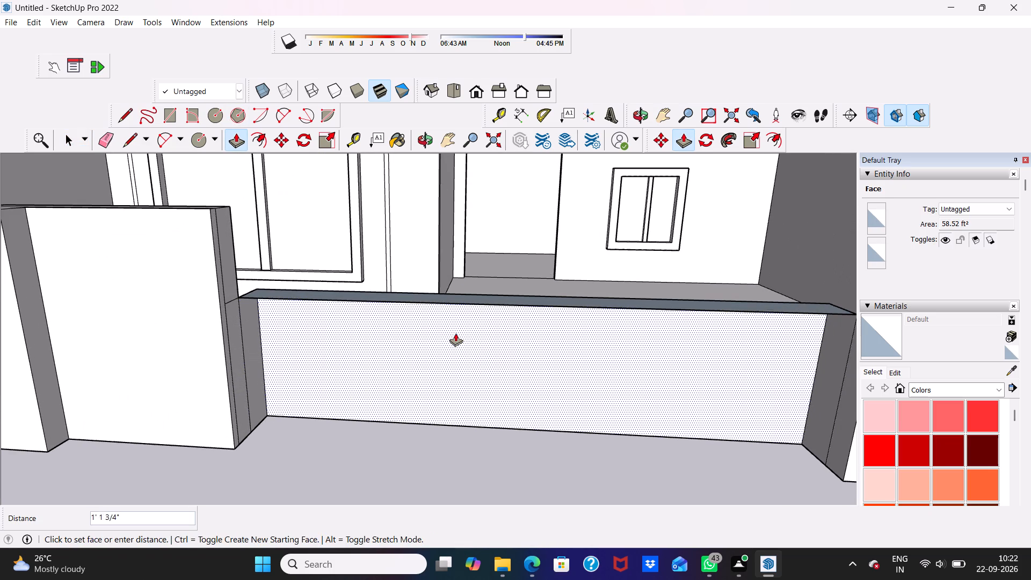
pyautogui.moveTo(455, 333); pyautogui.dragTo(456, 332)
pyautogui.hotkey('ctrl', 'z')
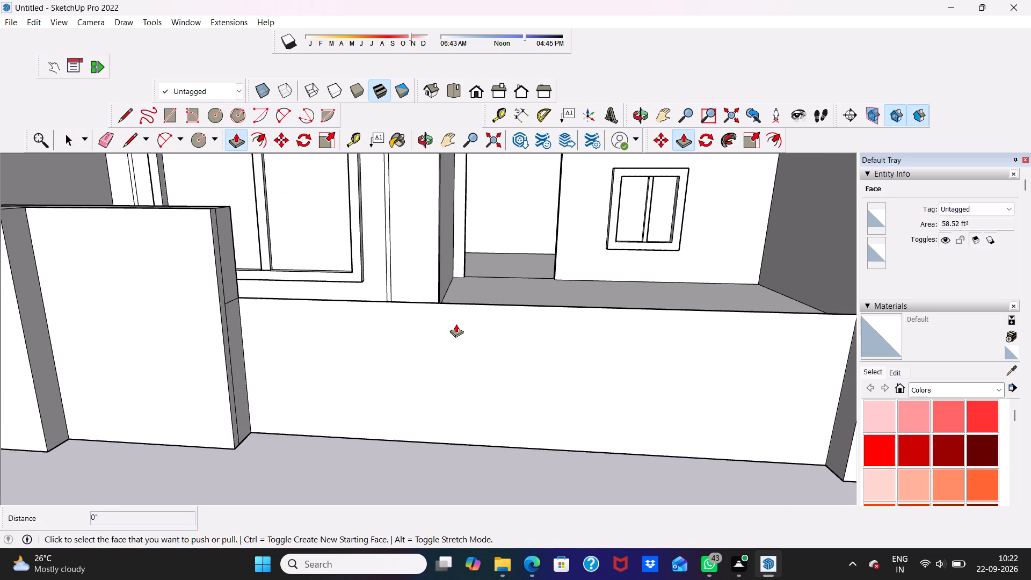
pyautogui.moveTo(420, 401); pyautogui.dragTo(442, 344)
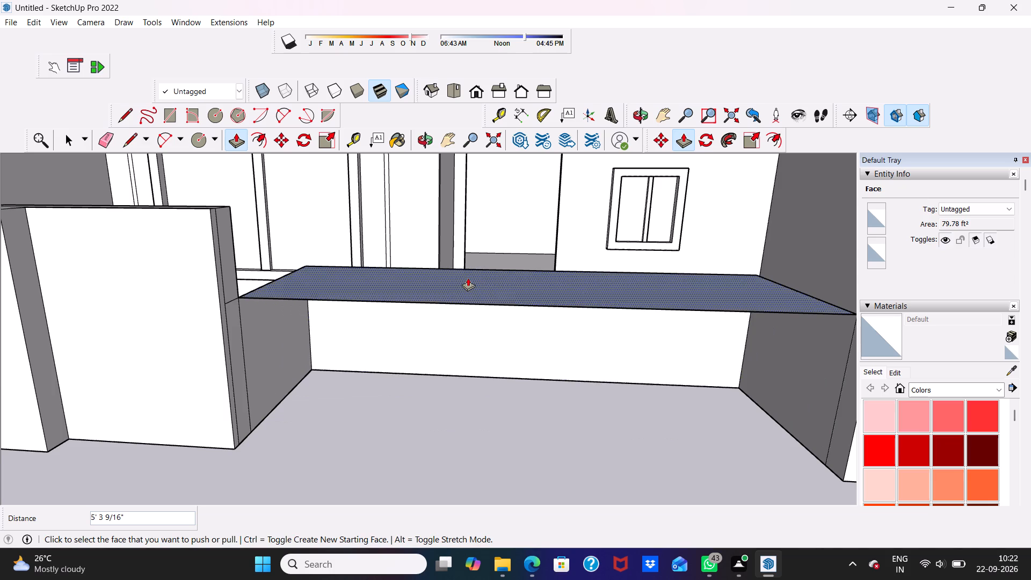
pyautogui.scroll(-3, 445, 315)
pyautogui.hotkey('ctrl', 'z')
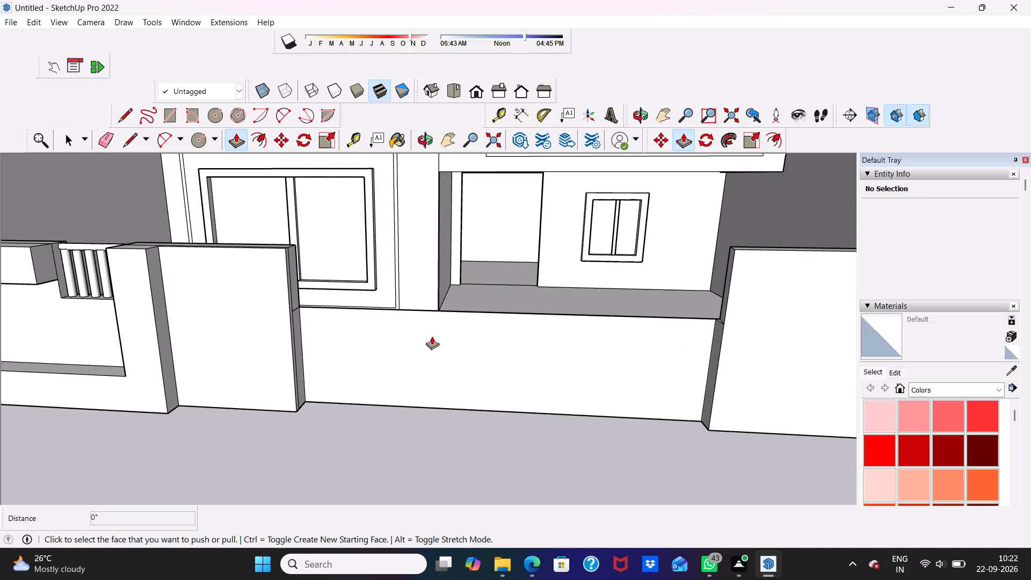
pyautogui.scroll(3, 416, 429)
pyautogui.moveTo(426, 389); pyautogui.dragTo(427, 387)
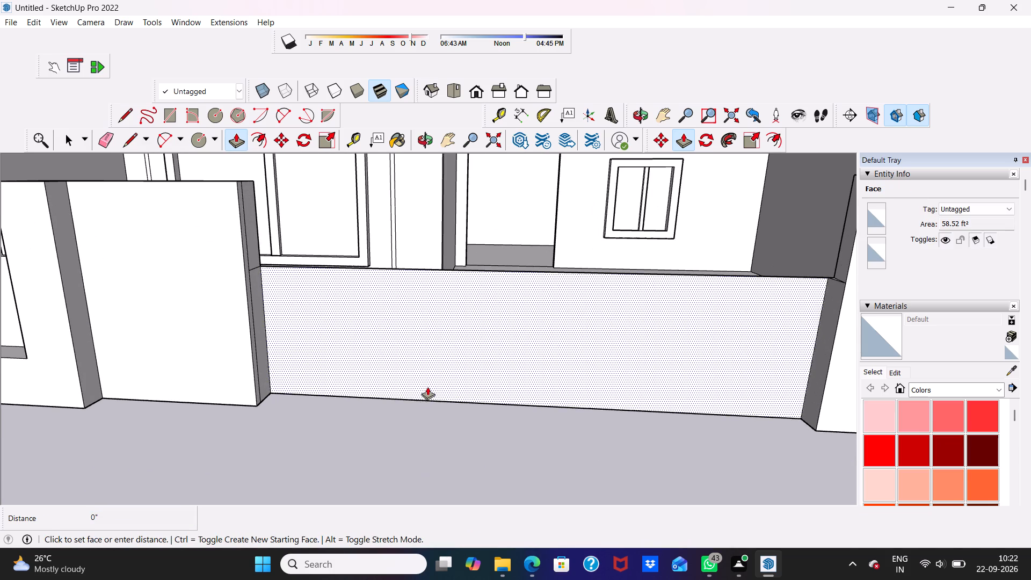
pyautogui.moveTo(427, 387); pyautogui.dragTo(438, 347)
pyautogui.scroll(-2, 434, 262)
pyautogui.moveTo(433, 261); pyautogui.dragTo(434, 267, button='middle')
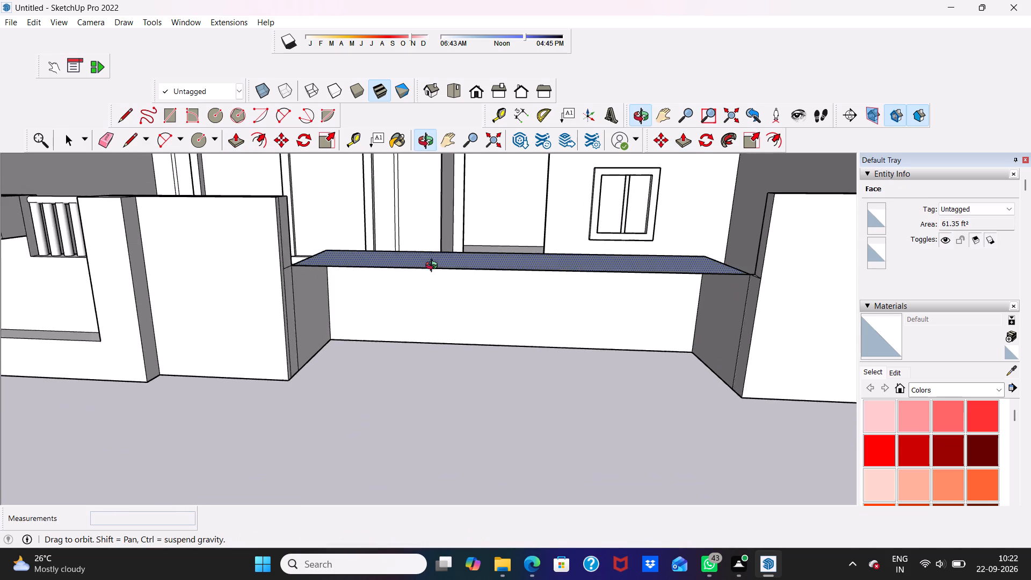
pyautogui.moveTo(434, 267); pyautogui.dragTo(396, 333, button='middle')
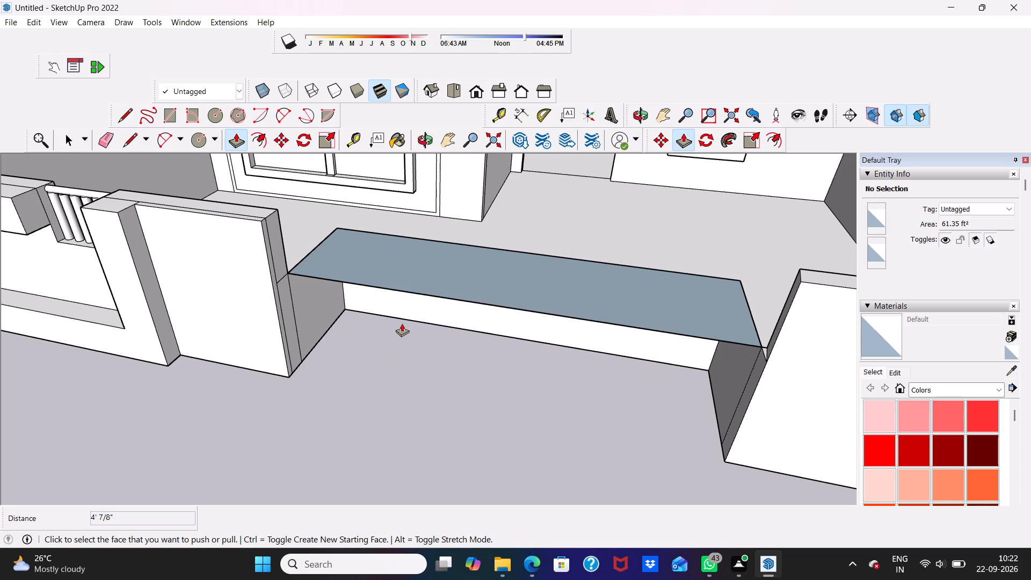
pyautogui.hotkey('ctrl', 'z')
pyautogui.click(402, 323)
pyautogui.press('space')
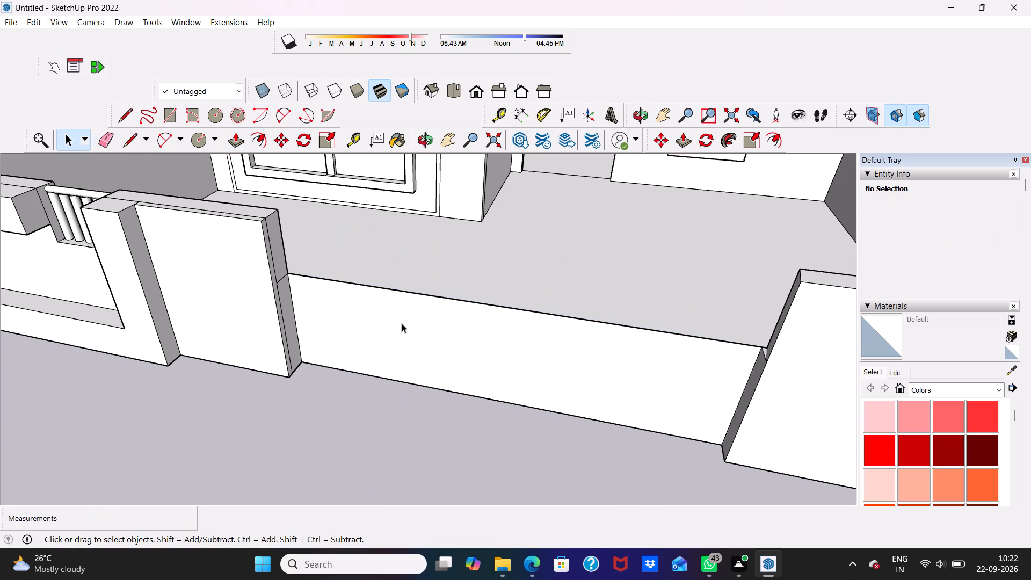
# Erase the top edge of the remaining low wall face to open the gap between the taller wall sections.
pyautogui.click(104, 131)
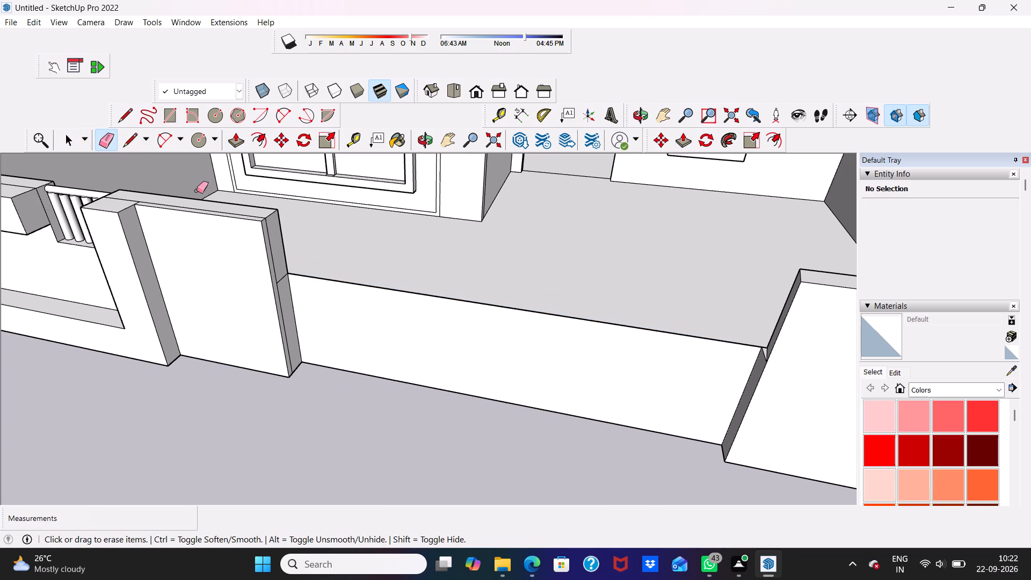
pyautogui.click(404, 293)
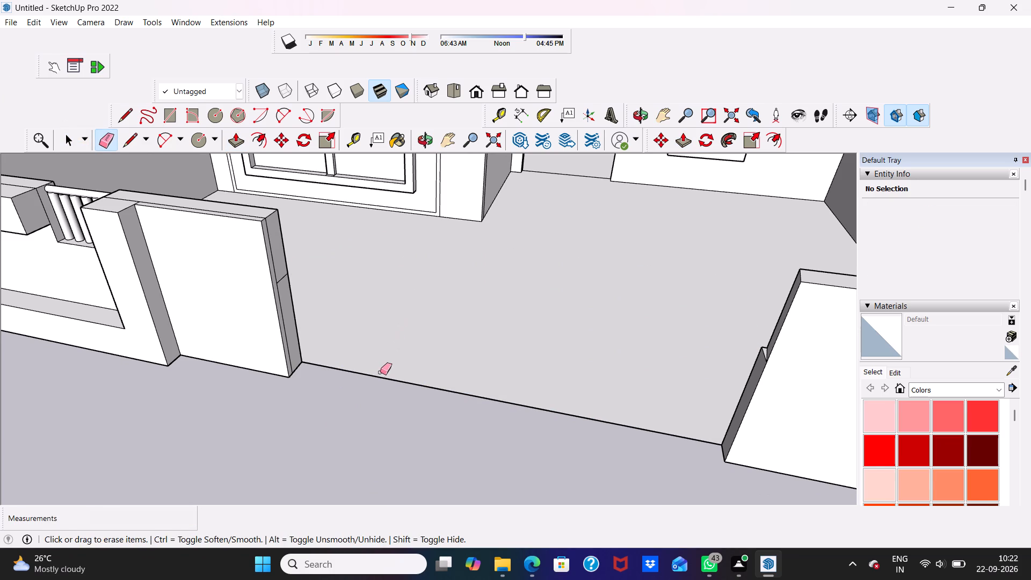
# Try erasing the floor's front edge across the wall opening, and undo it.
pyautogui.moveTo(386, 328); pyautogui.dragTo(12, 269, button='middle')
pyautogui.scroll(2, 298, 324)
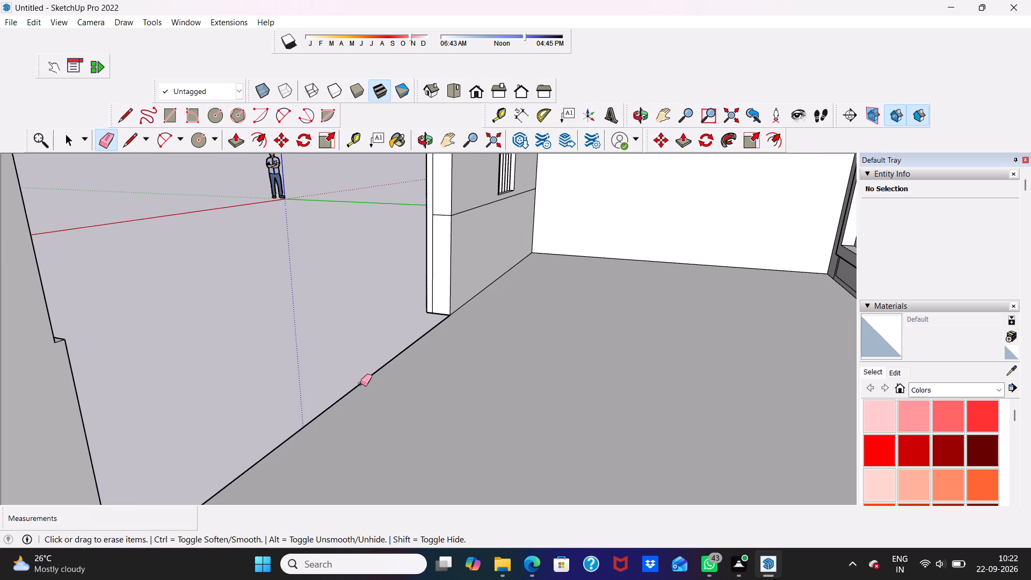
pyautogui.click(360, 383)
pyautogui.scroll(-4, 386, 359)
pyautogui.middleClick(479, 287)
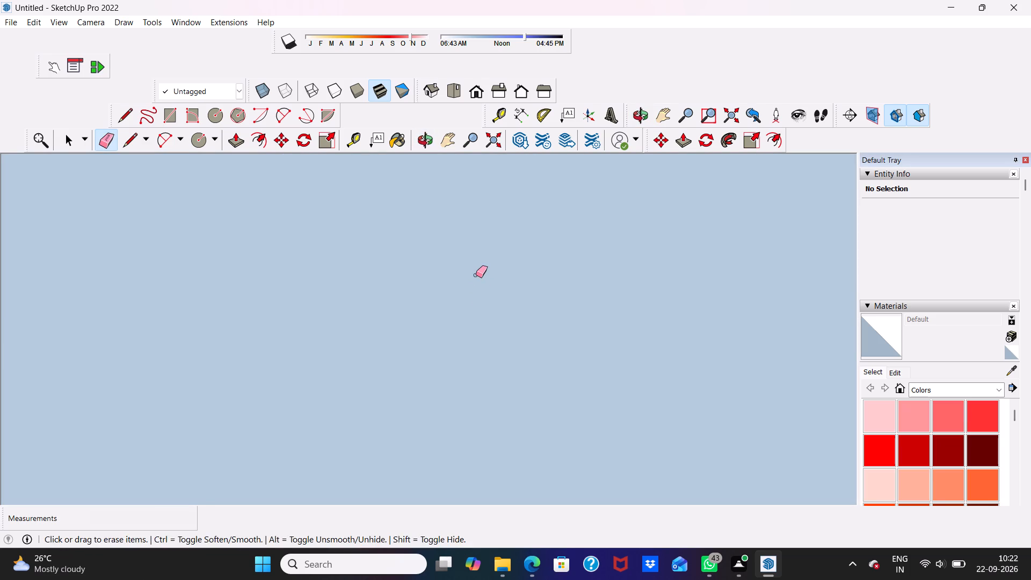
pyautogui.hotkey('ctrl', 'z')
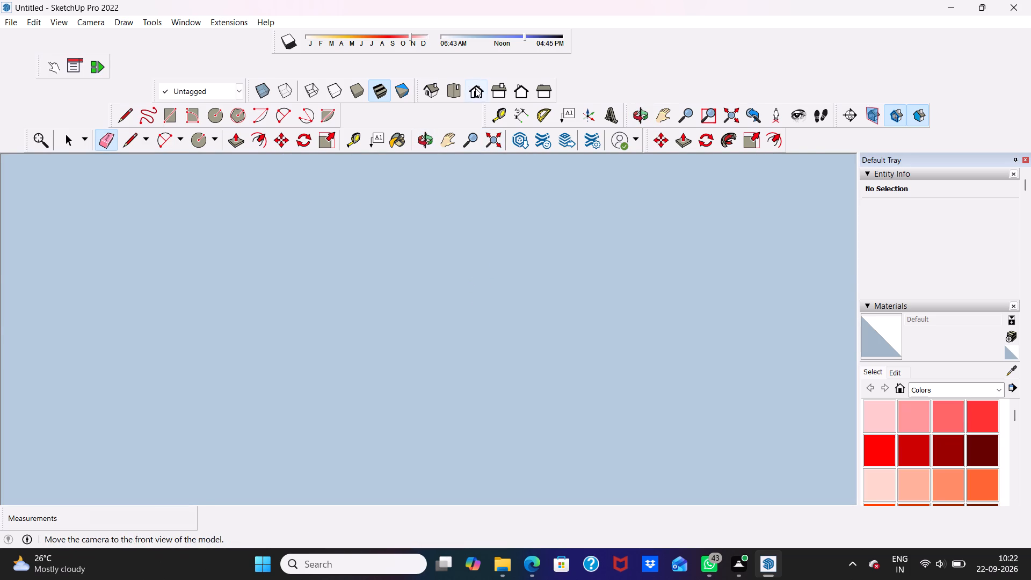
# Examine the front facade and the opening between the two ground-floor wall sections, from above and from the front.
pyautogui.click(475, 88)
pyautogui.scroll(-4, 438, 281)
pyautogui.moveTo(520, 372); pyautogui.dragTo(492, 498, button='middle')
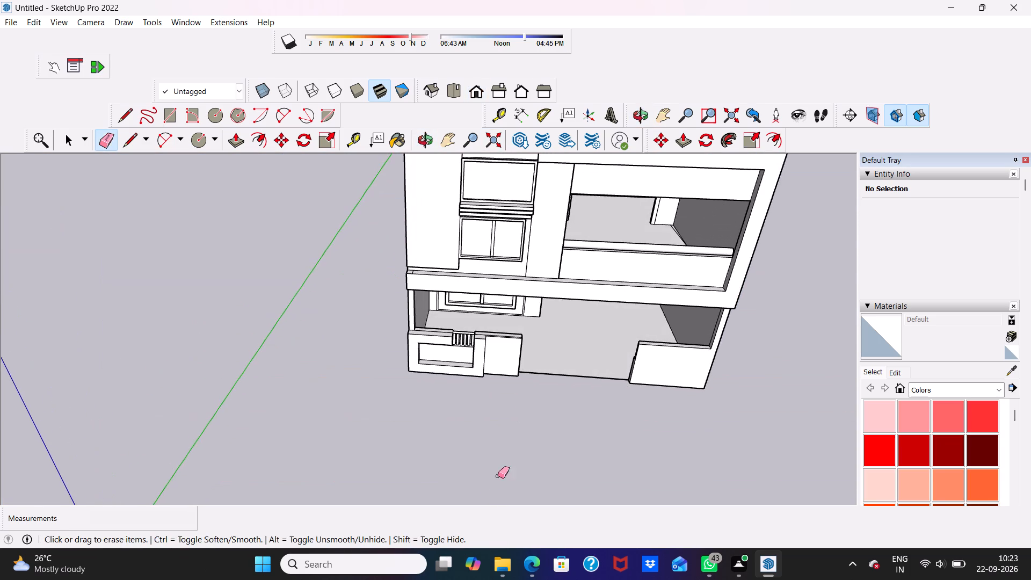
pyautogui.scroll(4, 518, 420)
pyautogui.press('space')
pyautogui.press('space')
pyautogui.press('space')
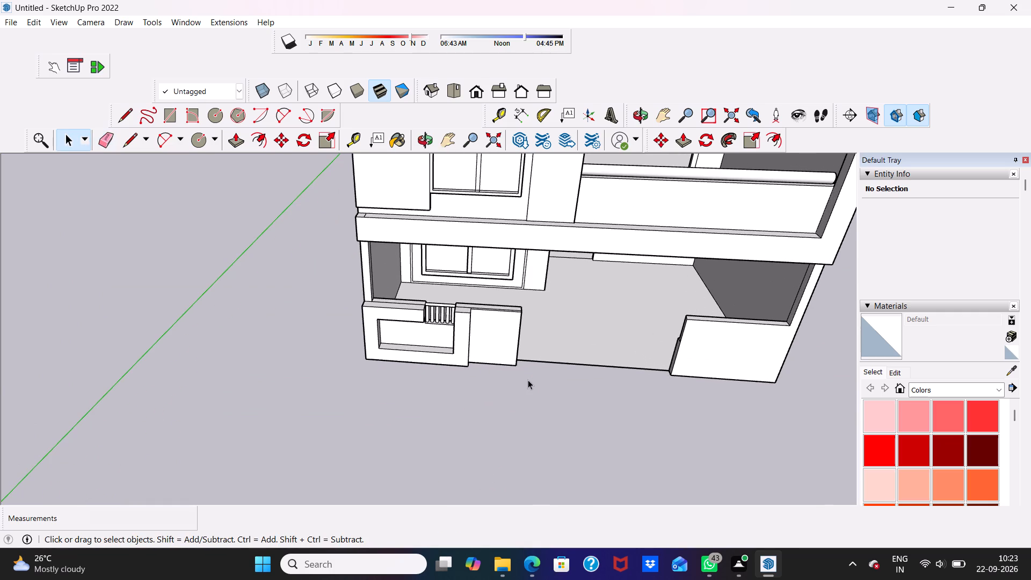
pyautogui.scroll(-2, 528, 380)
pyautogui.moveTo(527, 369); pyautogui.dragTo(553, 303, button='middle')
pyautogui.scroll(5, 549, 324)
pyautogui.scroll(2, 468, 401)
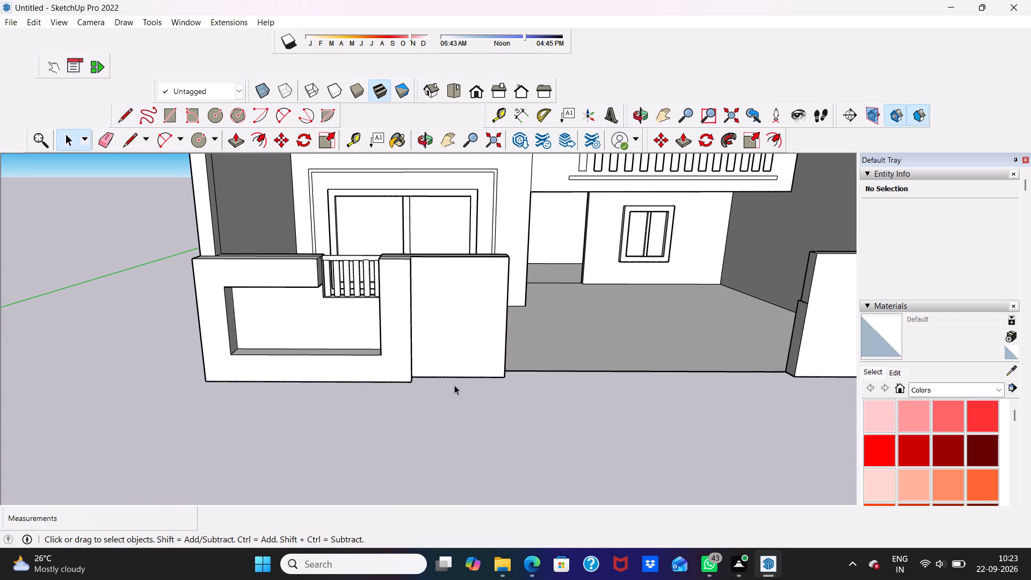
# Place a horizontal guide about 3' 3 9/16" below the base edge of the front wall panel beside the opening.
pyautogui.moveTo(453, 384); pyautogui.dragTo(455, 334, button='middle')
pyautogui.scroll(5, 438, 396)
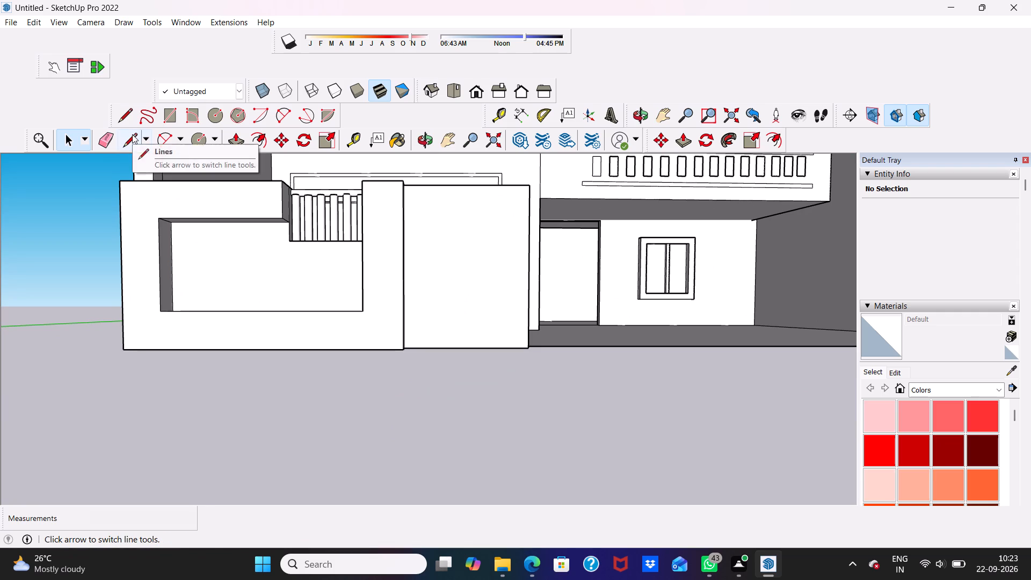
pyautogui.click(132, 134)
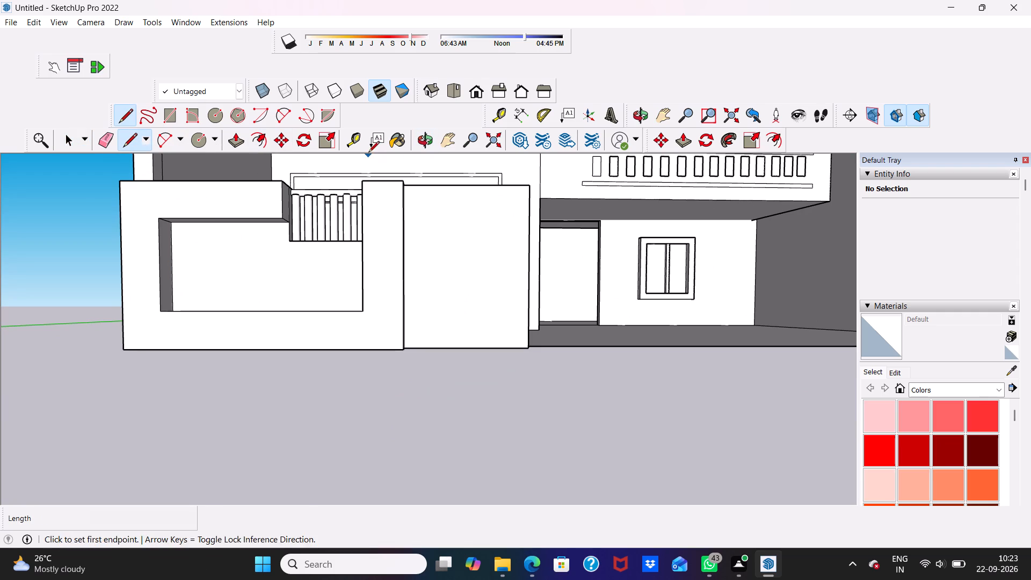
pyautogui.click(357, 139)
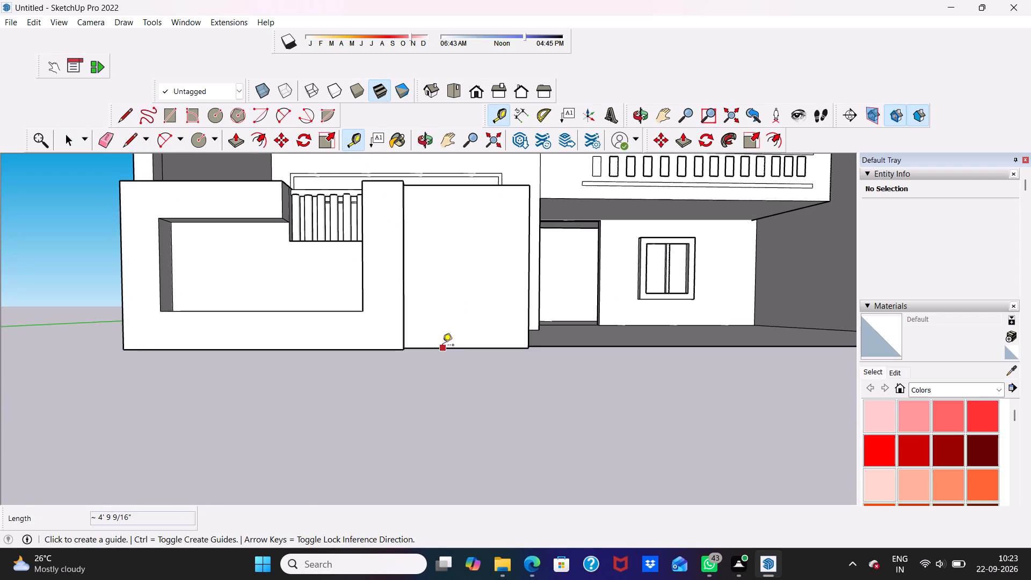
pyautogui.click(442, 350)
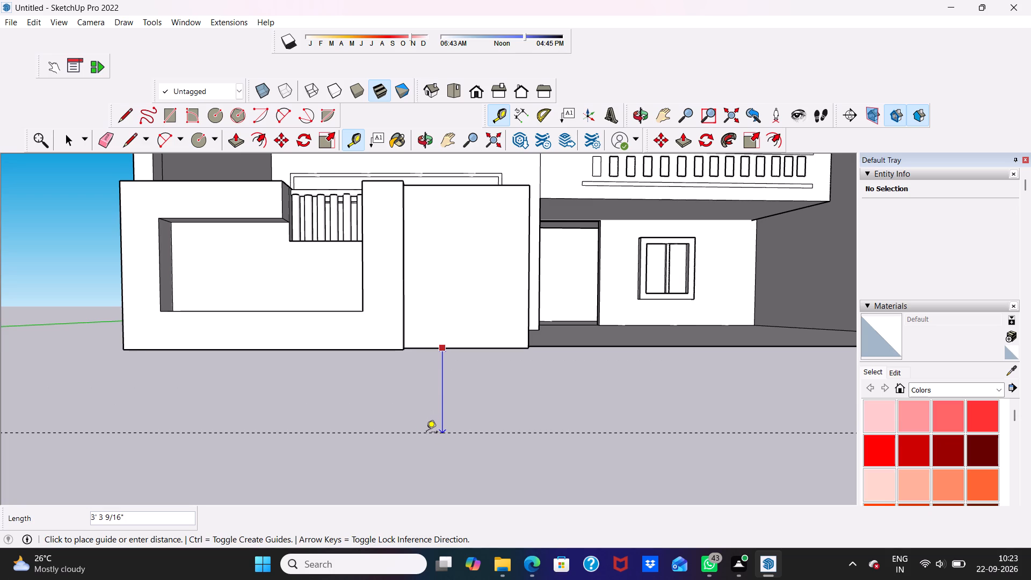
pyautogui.click(426, 433)
# Examine the guide's position relative to the building's base from underneath and in the front view.
pyautogui.scroll(-1, 419, 423)
pyautogui.moveTo(416, 420); pyautogui.dragTo(500, 337, button='middle')
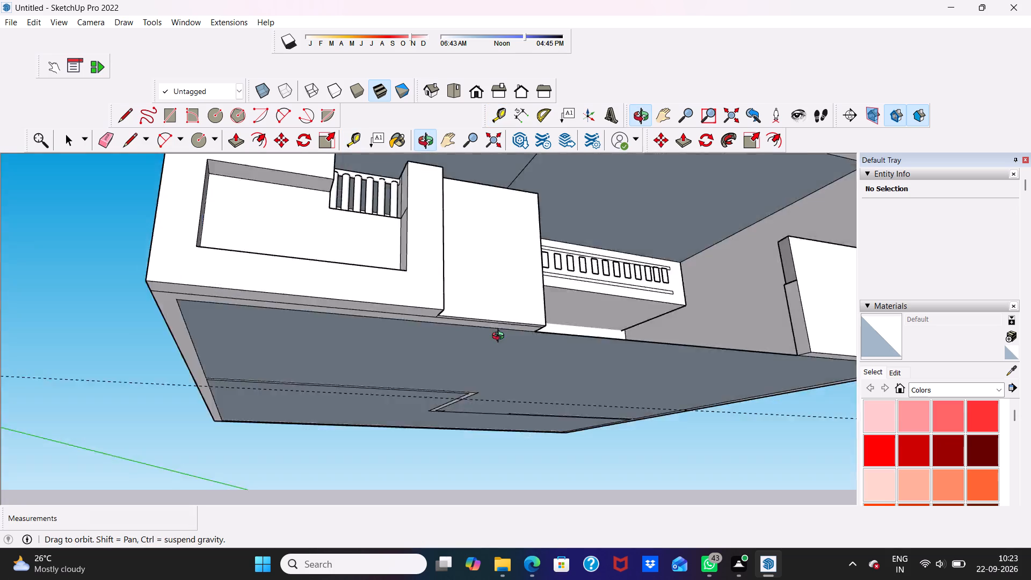
pyautogui.moveTo(500, 337); pyautogui.dragTo(527, 395, button='middle')
pyautogui.scroll(3, 521, 403)
pyautogui.scroll(-4, 490, 316)
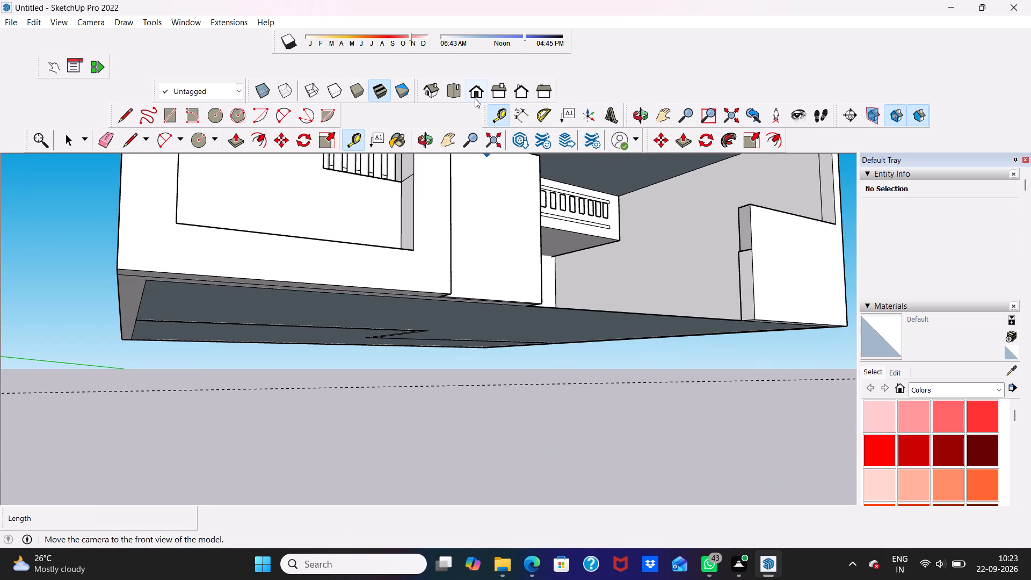
pyautogui.click(476, 82)
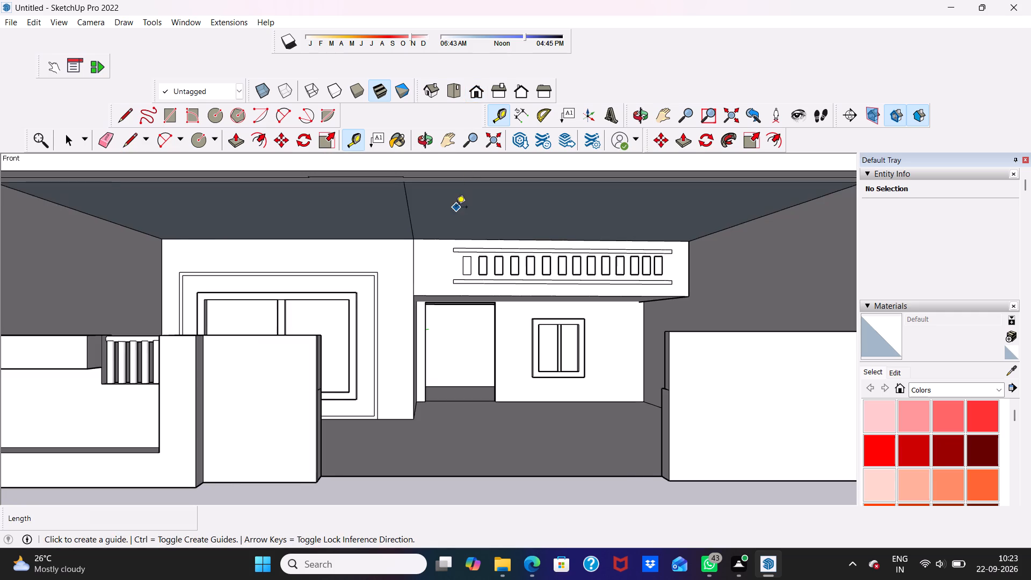
pyautogui.scroll(-6, 456, 208)
pyautogui.scroll(1, 206, 357)
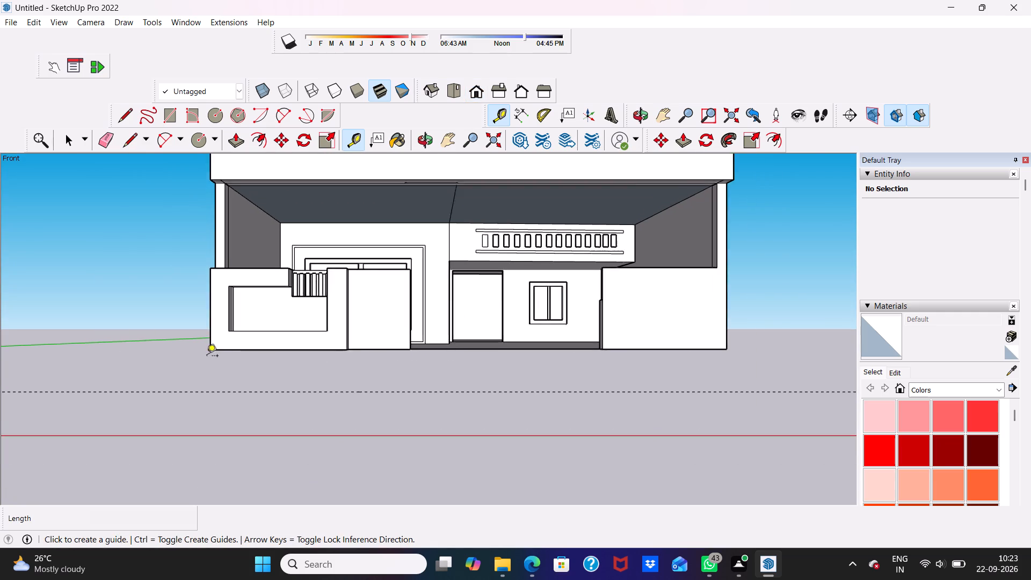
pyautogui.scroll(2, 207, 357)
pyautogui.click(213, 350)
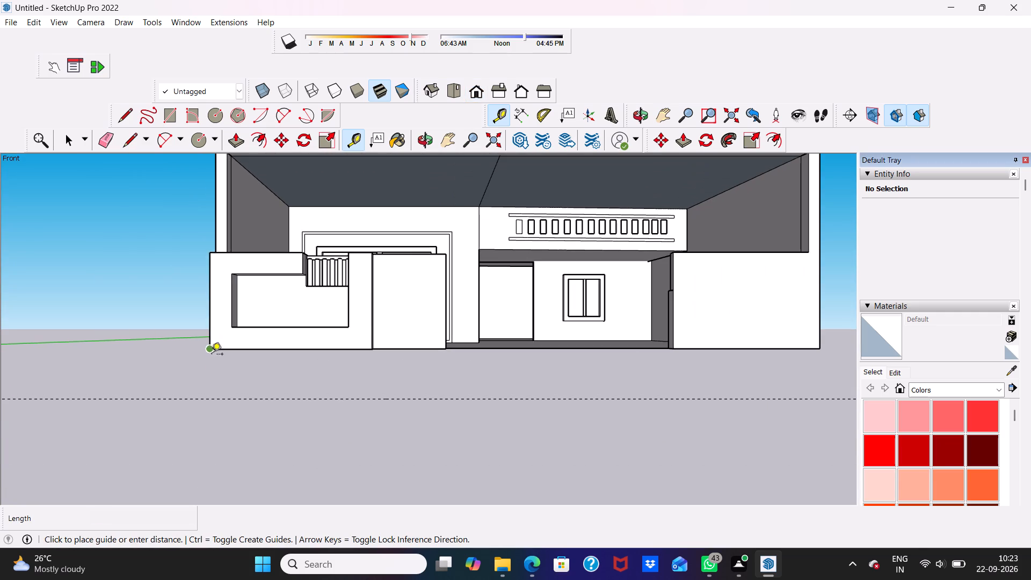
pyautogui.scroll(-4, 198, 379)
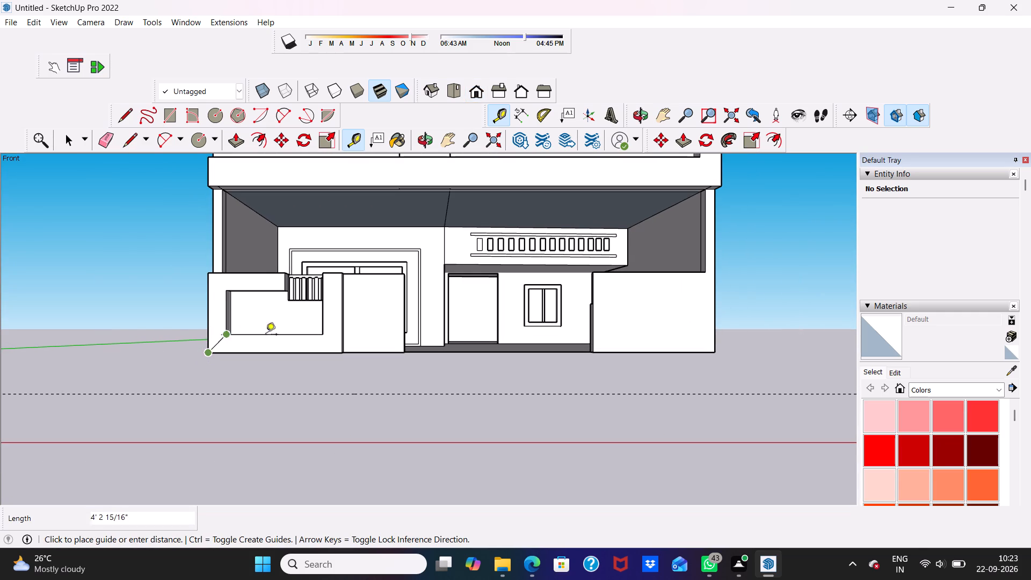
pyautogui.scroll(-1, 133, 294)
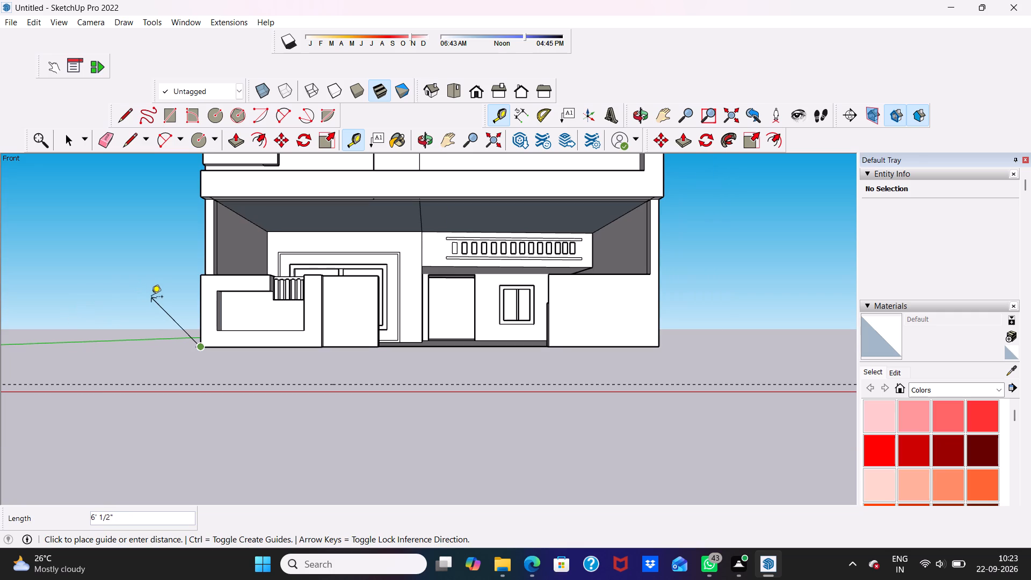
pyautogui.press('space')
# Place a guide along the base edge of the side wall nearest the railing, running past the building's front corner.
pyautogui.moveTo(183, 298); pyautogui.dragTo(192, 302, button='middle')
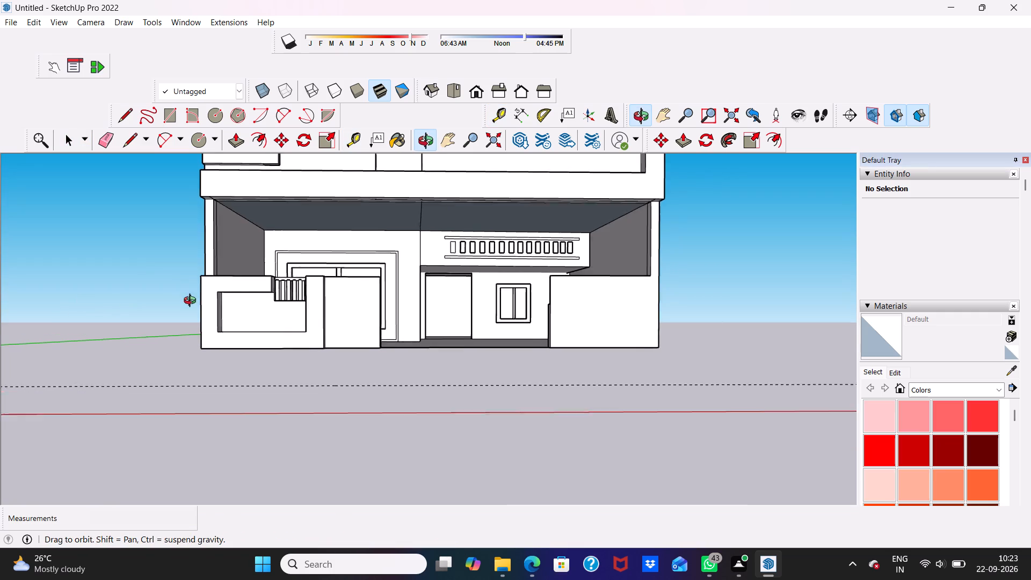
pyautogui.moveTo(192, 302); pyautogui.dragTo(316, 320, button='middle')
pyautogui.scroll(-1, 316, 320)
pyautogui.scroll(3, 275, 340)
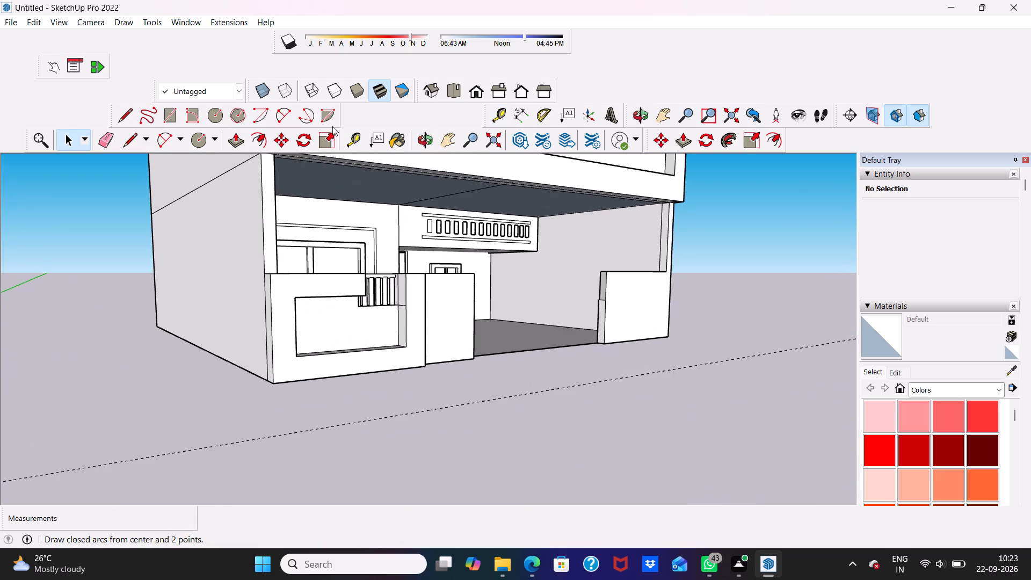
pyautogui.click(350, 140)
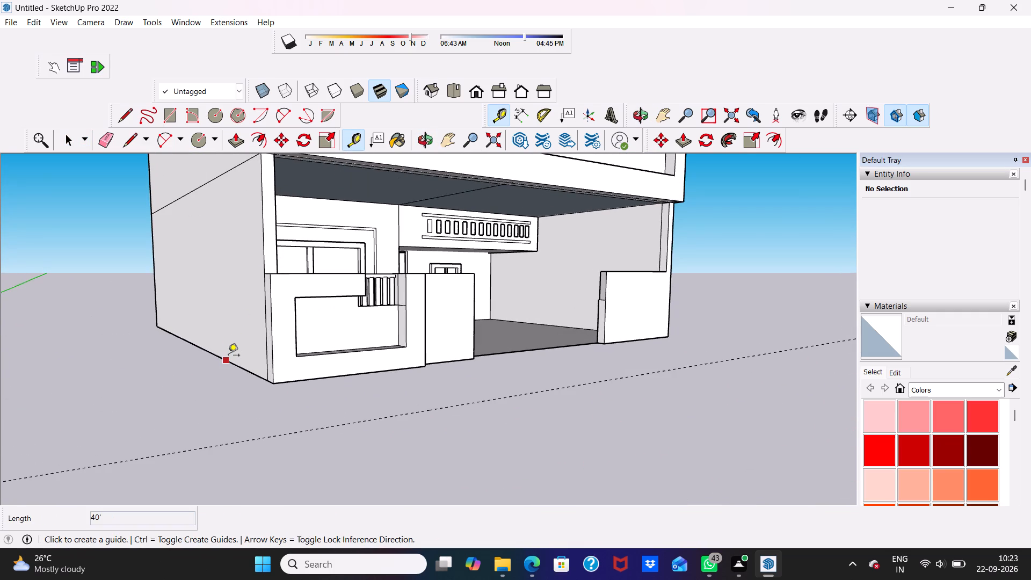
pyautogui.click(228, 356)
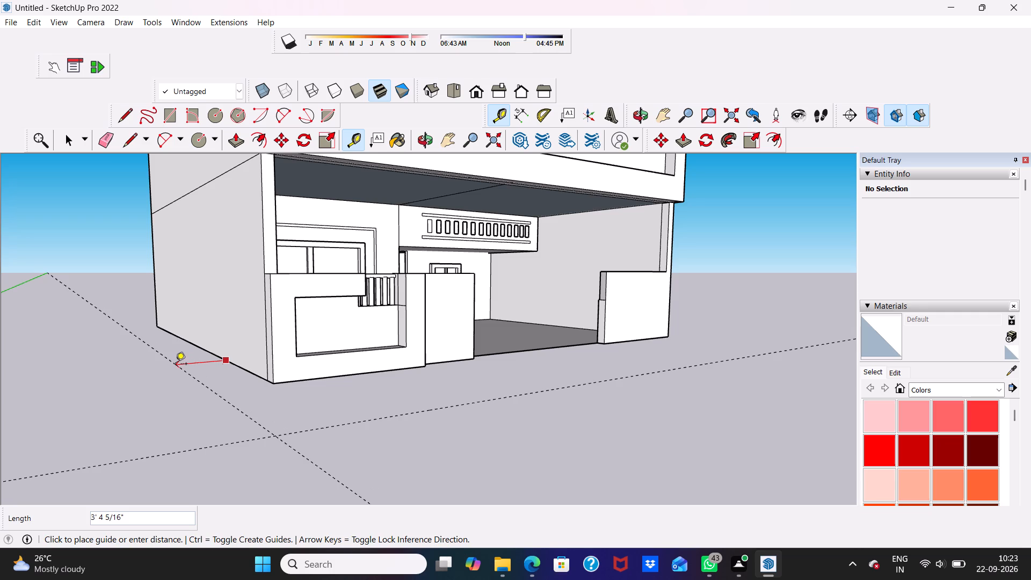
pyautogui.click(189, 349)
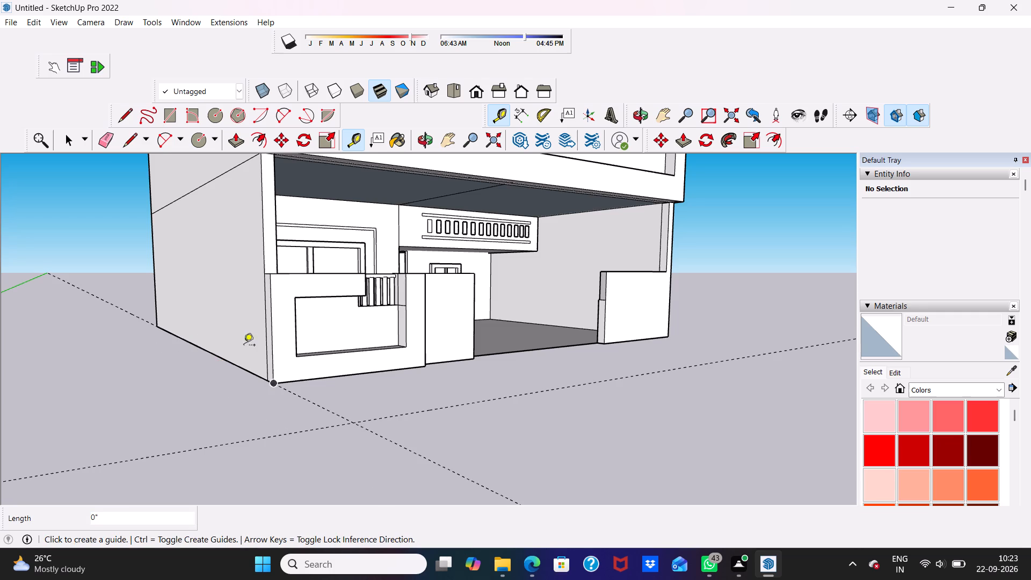
# Examine the two guides and their crossing relative to the building's front base corner, from the front and from underneath.
pyautogui.scroll(-3, 249, 347)
pyautogui.moveTo(252, 350); pyautogui.dragTo(103, 357, button='middle')
pyautogui.middleClick(103, 357)
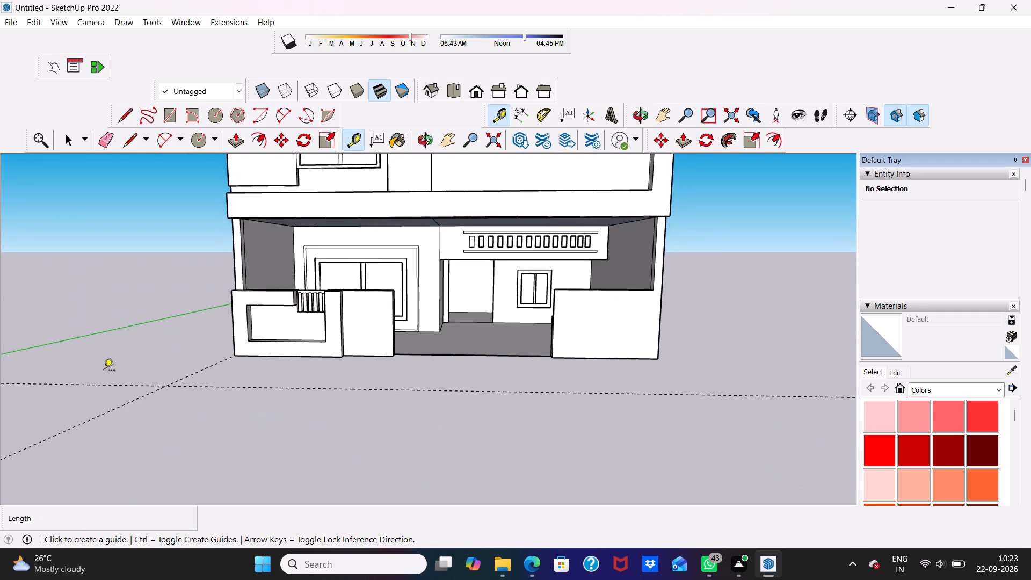
pyautogui.scroll(2, 104, 378)
pyautogui.scroll(-4, 181, 356)
pyautogui.moveTo(242, 365); pyautogui.dragTo(271, 292, button='middle')
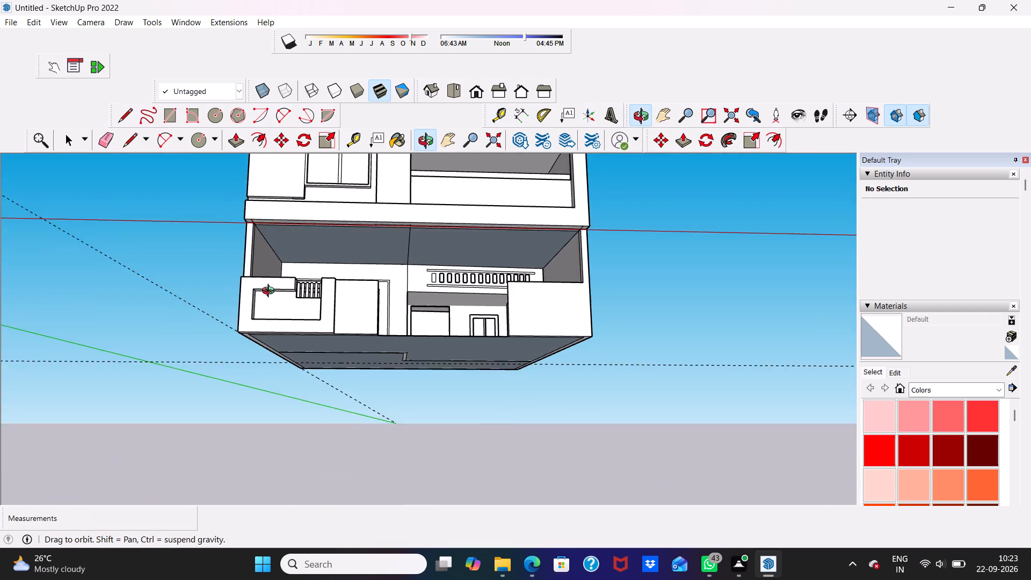
pyautogui.moveTo(271, 292); pyautogui.dragTo(275, 398, button='middle')
pyautogui.press('space')
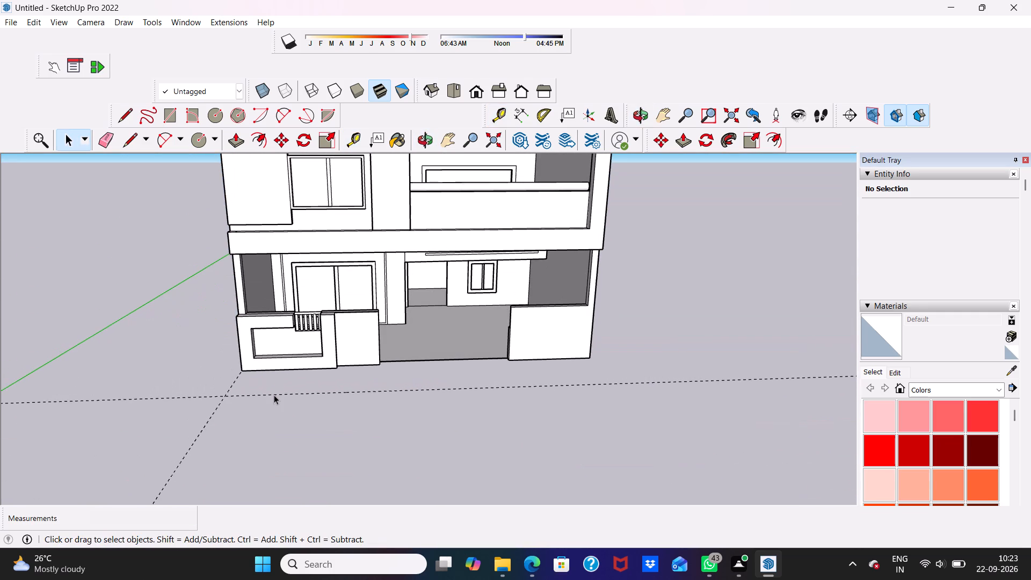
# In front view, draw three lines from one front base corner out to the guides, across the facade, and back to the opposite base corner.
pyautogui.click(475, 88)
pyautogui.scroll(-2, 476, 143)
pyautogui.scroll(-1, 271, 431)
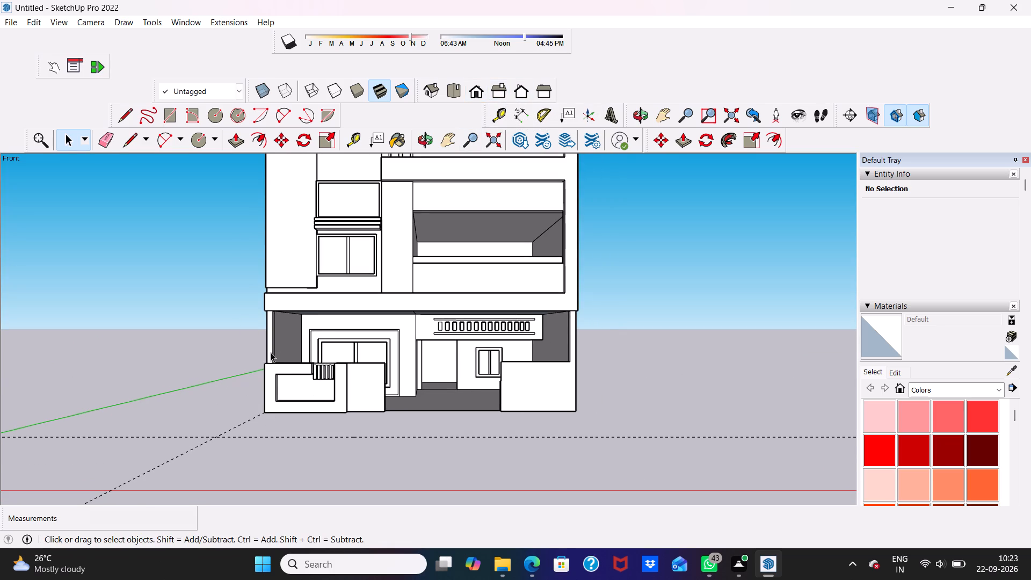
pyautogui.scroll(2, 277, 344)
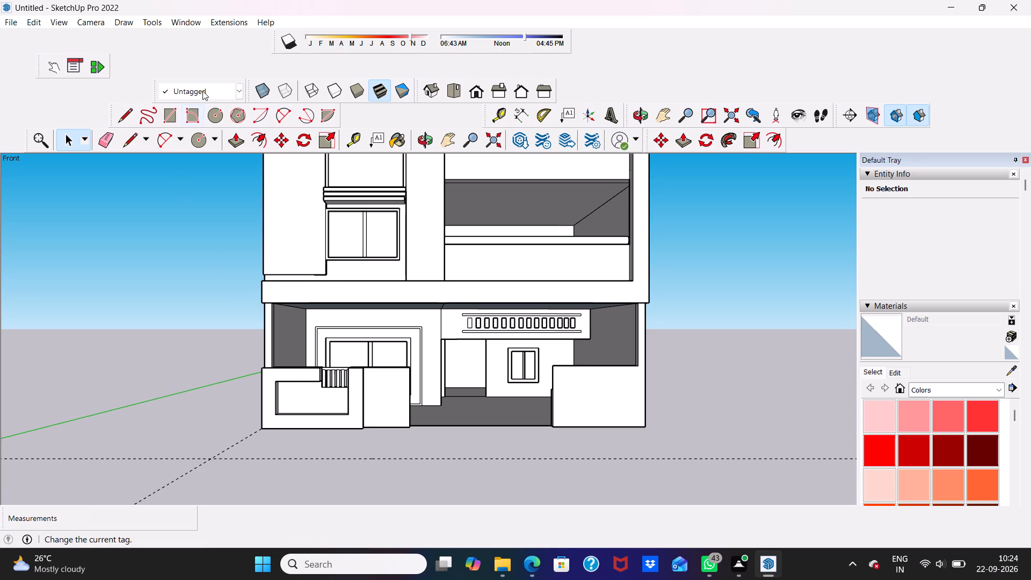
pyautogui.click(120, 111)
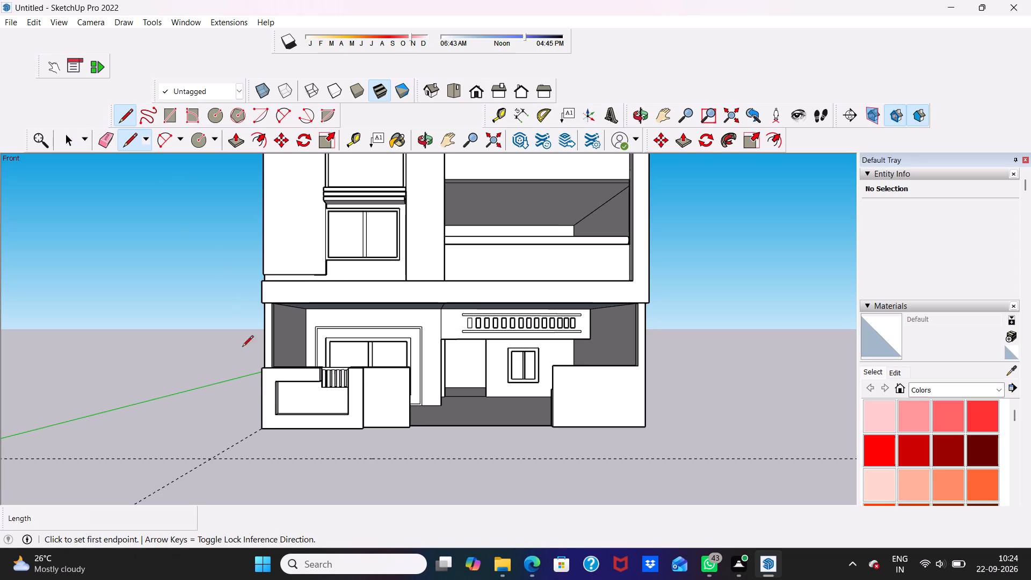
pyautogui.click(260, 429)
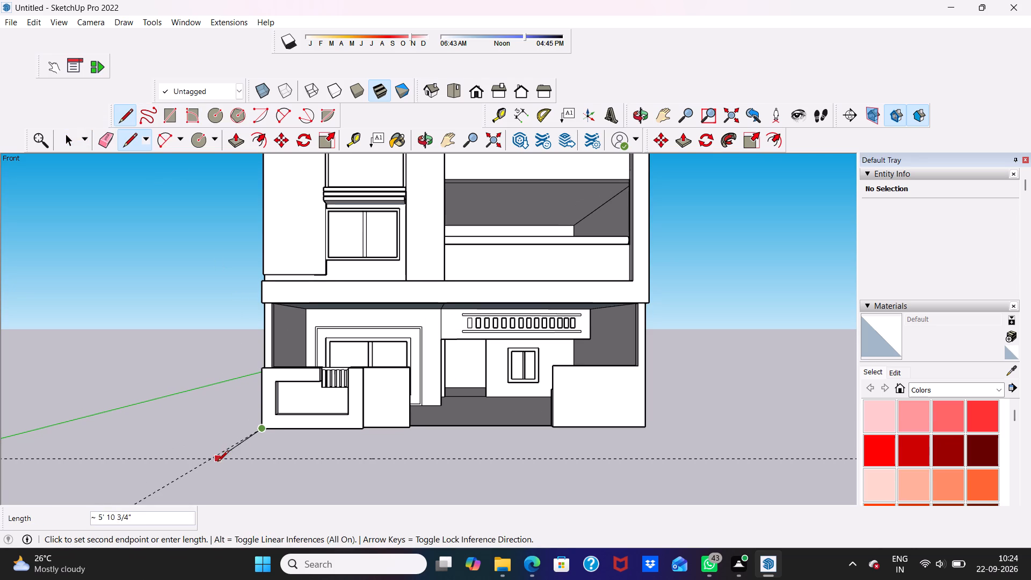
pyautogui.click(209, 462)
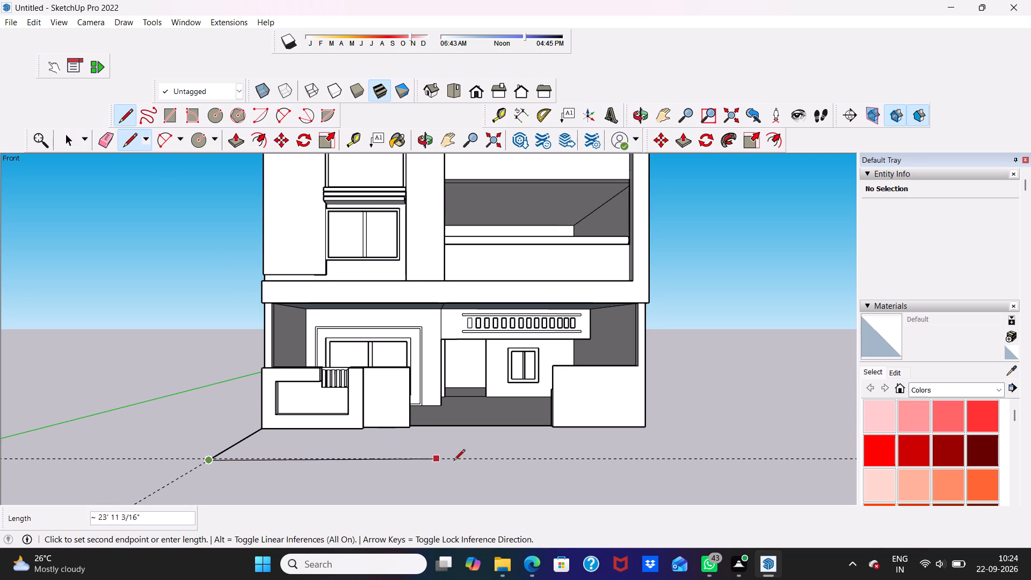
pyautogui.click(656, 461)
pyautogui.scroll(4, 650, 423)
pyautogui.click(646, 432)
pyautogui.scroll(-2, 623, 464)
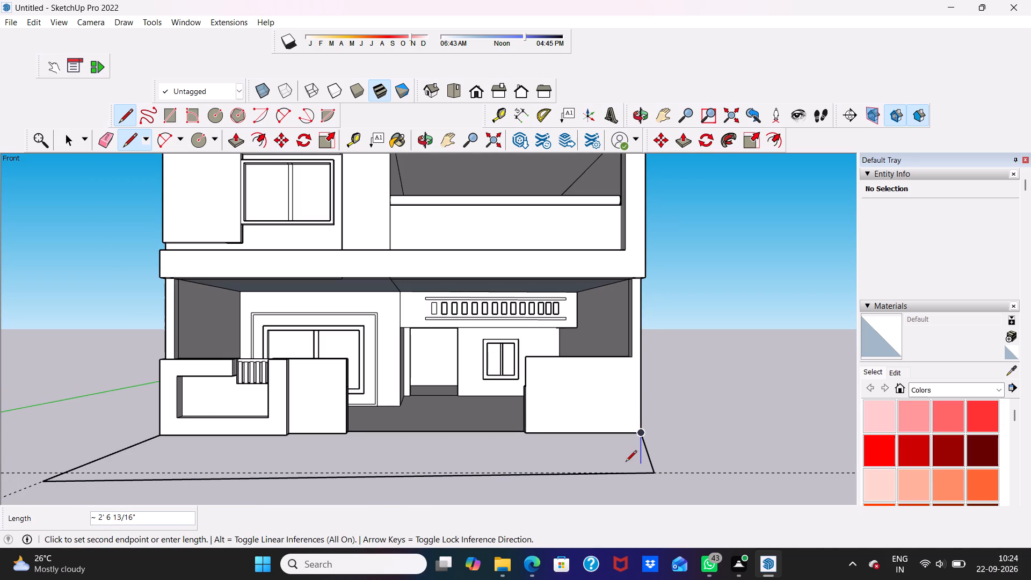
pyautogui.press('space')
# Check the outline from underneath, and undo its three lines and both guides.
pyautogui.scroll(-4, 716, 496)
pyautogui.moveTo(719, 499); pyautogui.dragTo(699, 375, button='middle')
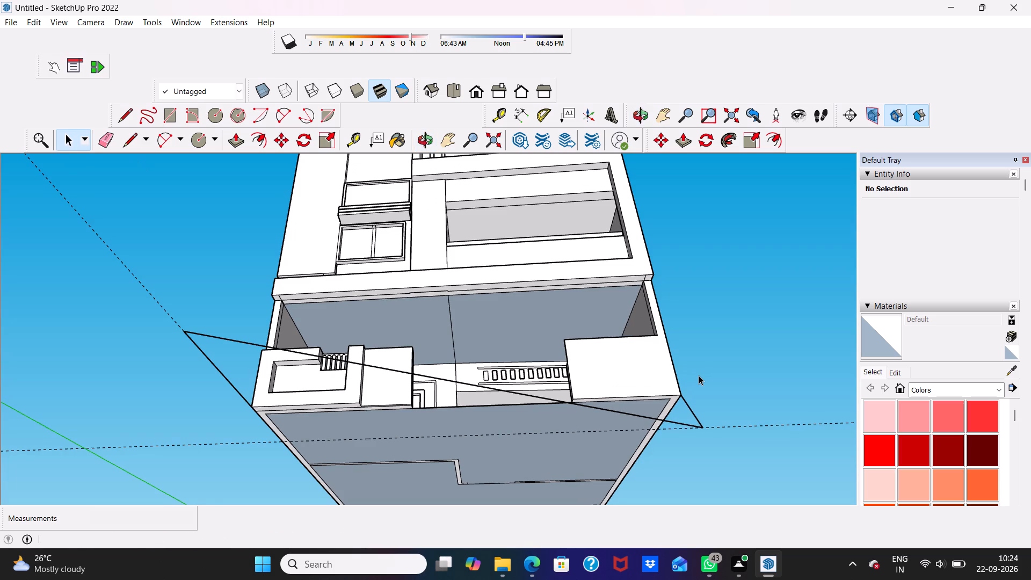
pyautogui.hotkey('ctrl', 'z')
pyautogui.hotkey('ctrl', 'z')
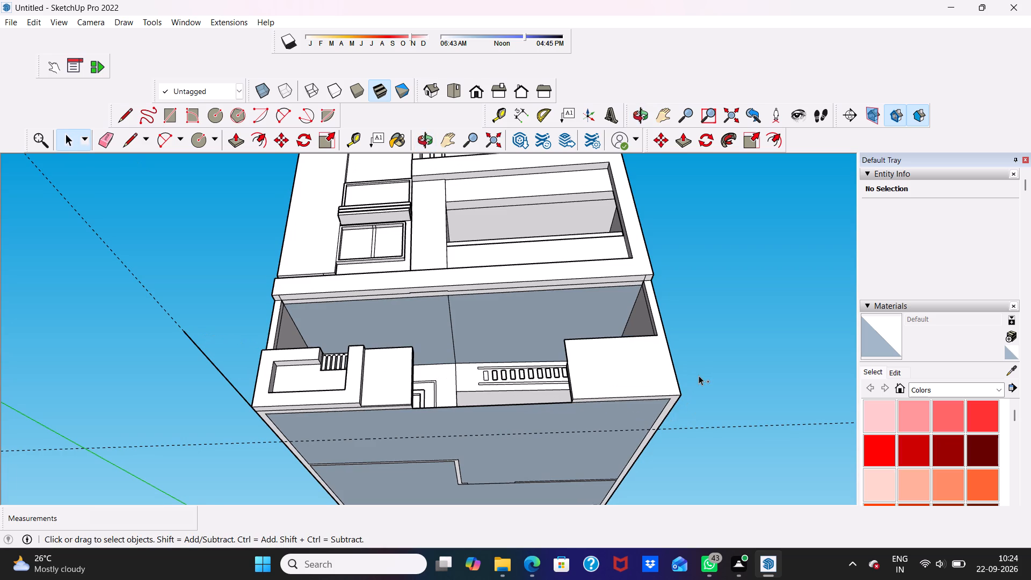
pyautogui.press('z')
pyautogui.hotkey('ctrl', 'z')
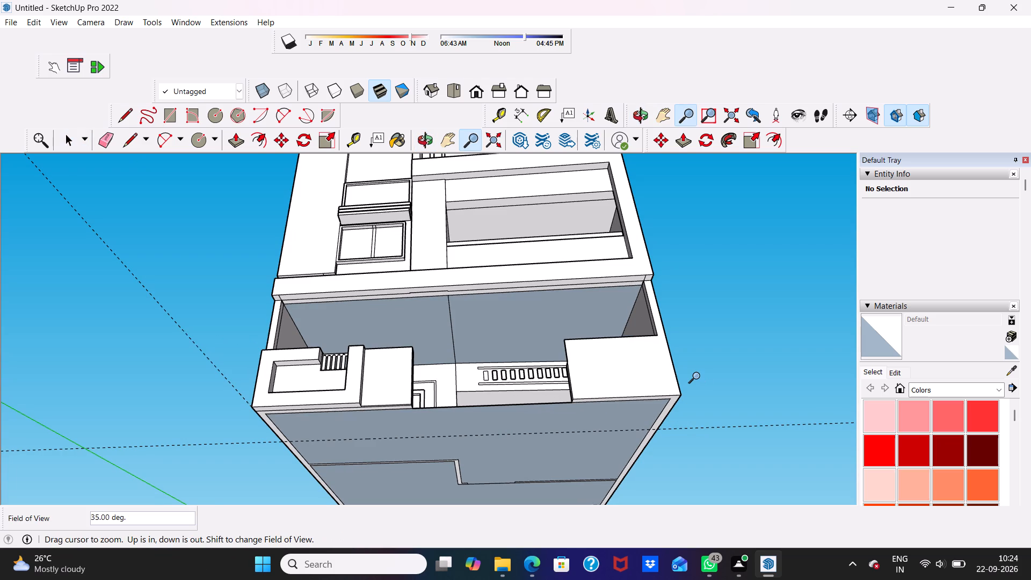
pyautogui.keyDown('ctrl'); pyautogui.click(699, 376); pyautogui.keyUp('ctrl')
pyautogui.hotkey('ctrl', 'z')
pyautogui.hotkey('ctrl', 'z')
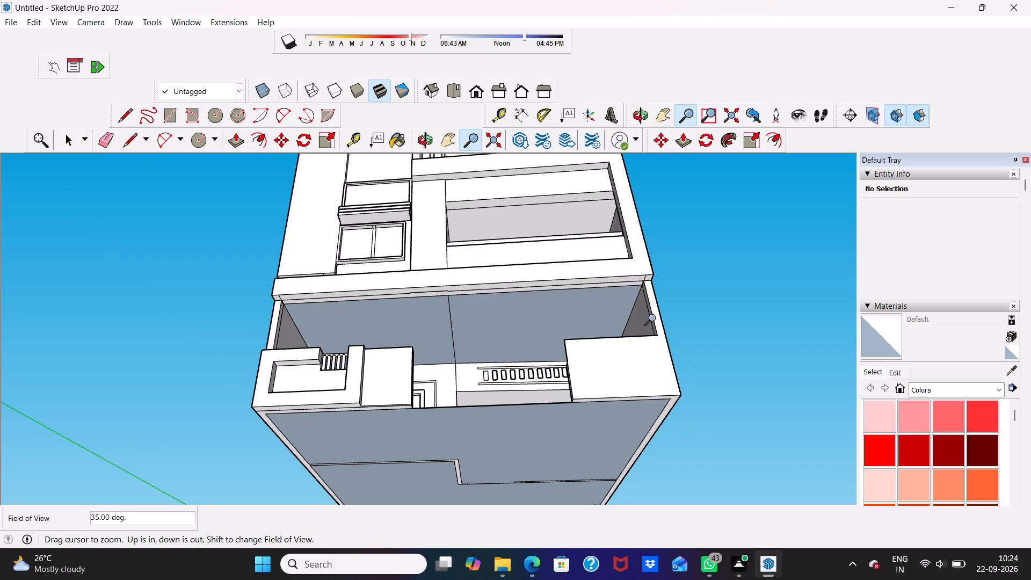
# Examine the underside and front of the ground-floor walls, selecting the walls' bottom face for inspection and clearing the selection.
pyautogui.click(468, 91)
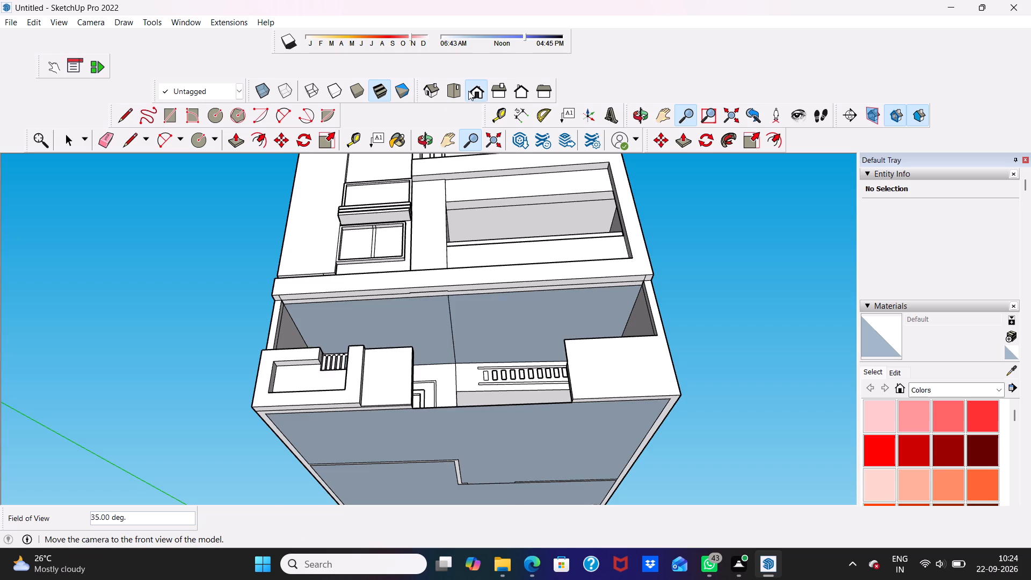
pyautogui.scroll(-2, 438, 333)
pyautogui.scroll(4, 353, 502)
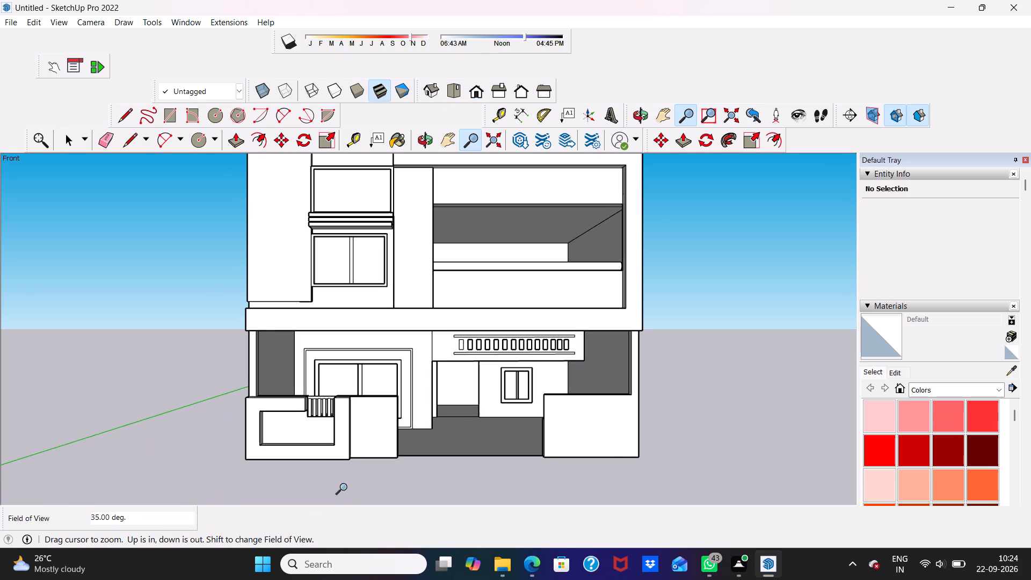
pyautogui.scroll(4, 297, 465)
pyautogui.moveTo(295, 462); pyautogui.dragTo(310, 374, button='middle')
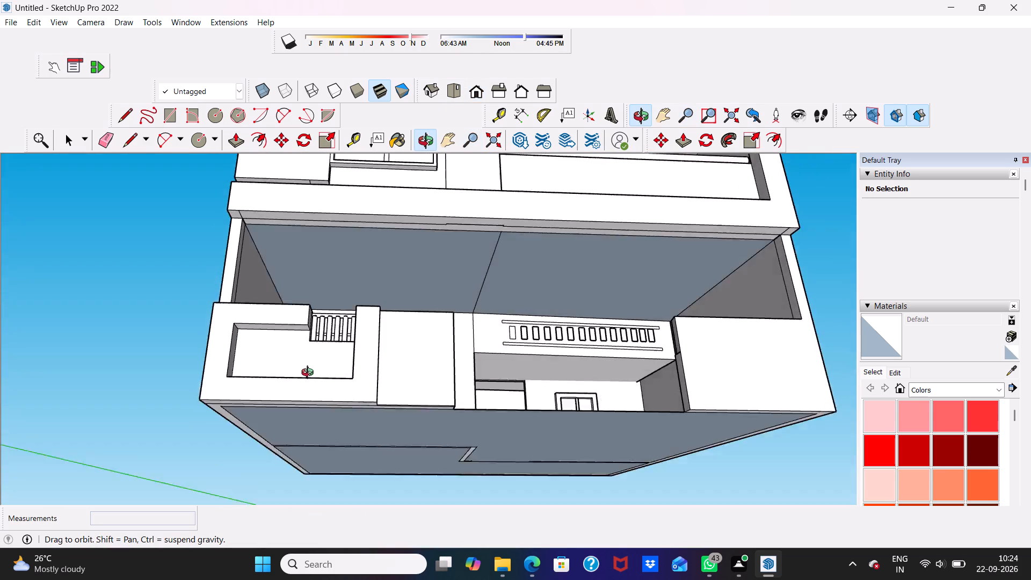
pyautogui.moveTo(310, 374); pyautogui.dragTo(312, 345, button='middle')
pyautogui.scroll(3, 312, 345)
pyautogui.scroll(2, 267, 389)
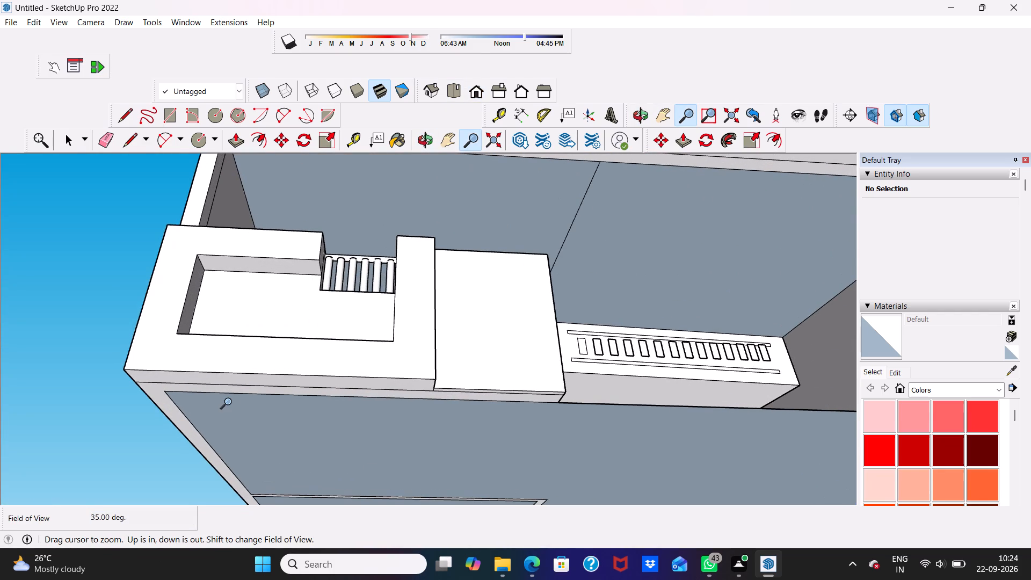
pyautogui.press('space')
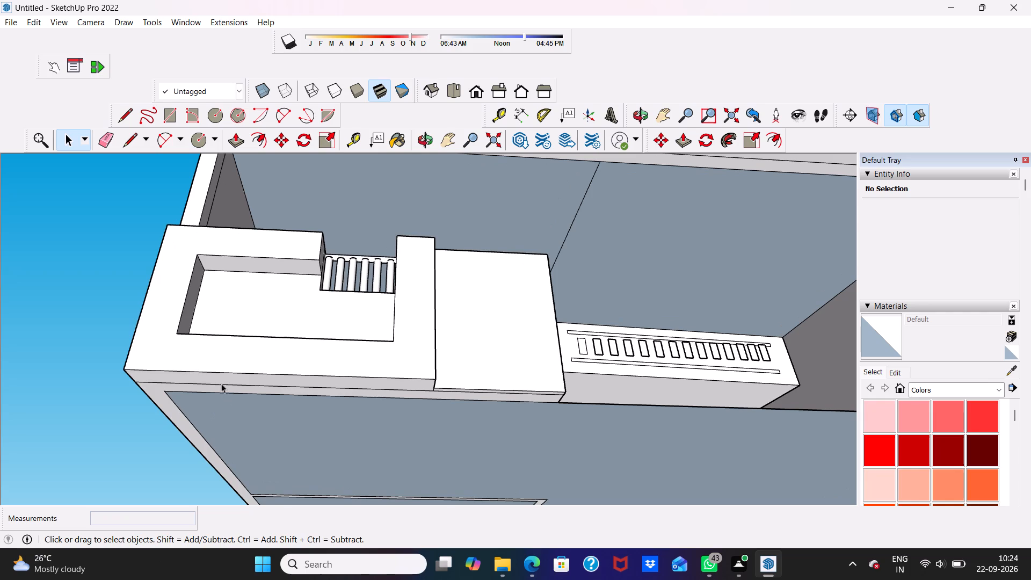
pyautogui.click(218, 386)
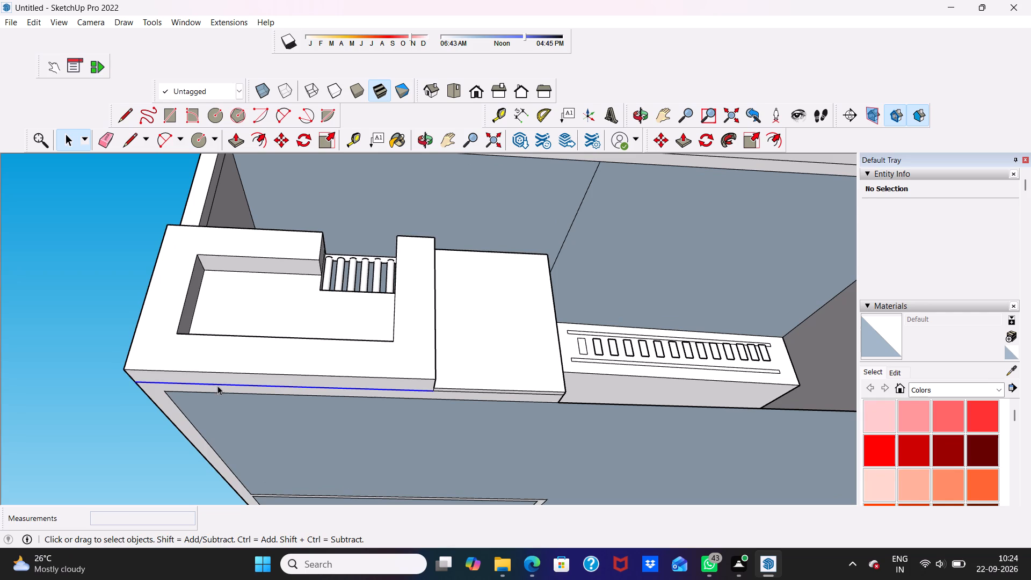
pyautogui.click(216, 388)
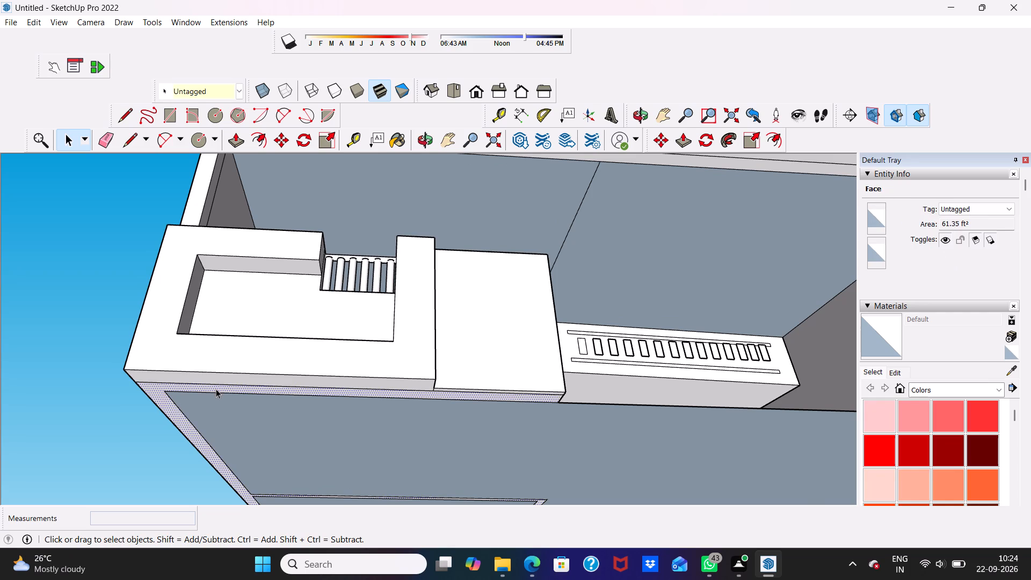
pyautogui.scroll(-2, 119, 414)
pyautogui.moveTo(141, 380); pyautogui.dragTo(188, 279, button='middle')
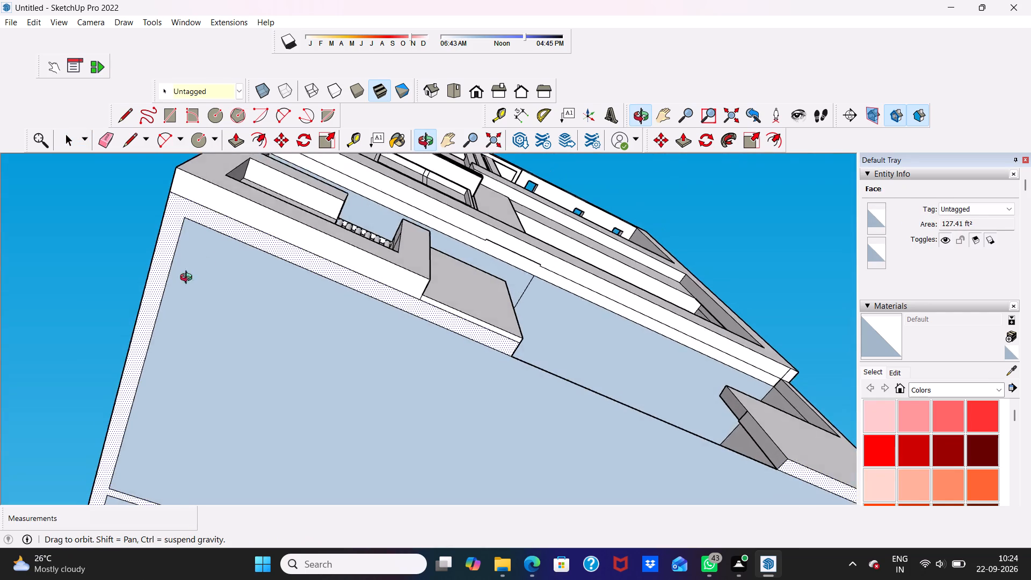
pyautogui.moveTo(188, 279); pyautogui.dragTo(6, 536, button='middle')
pyautogui.scroll(-3, 302, 358)
pyautogui.moveTo(302, 358); pyautogui.dragTo(602, 397, button='middle')
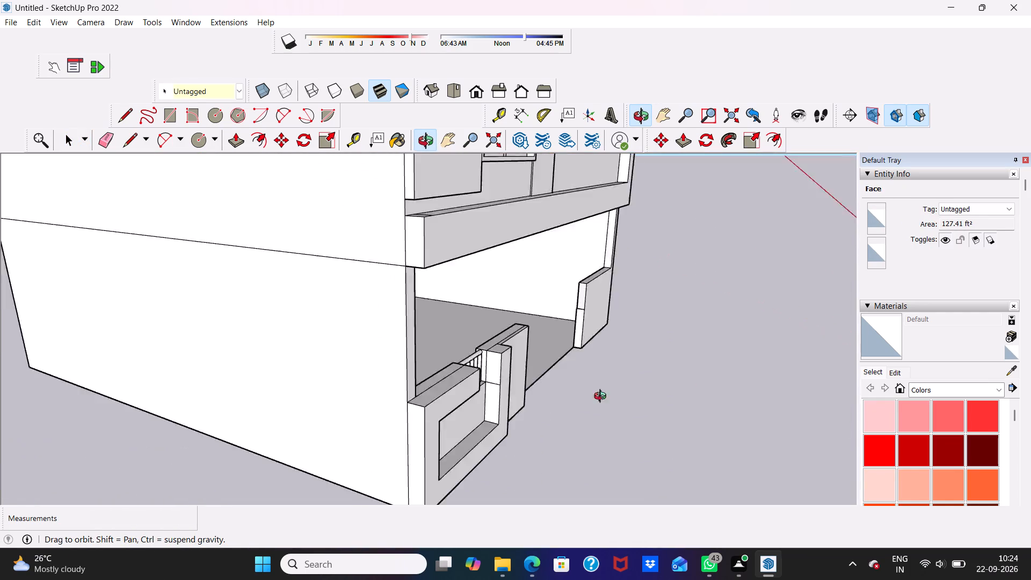
pyautogui.moveTo(602, 397); pyautogui.dragTo(460, 409, button='middle')
pyautogui.click(202, 367)
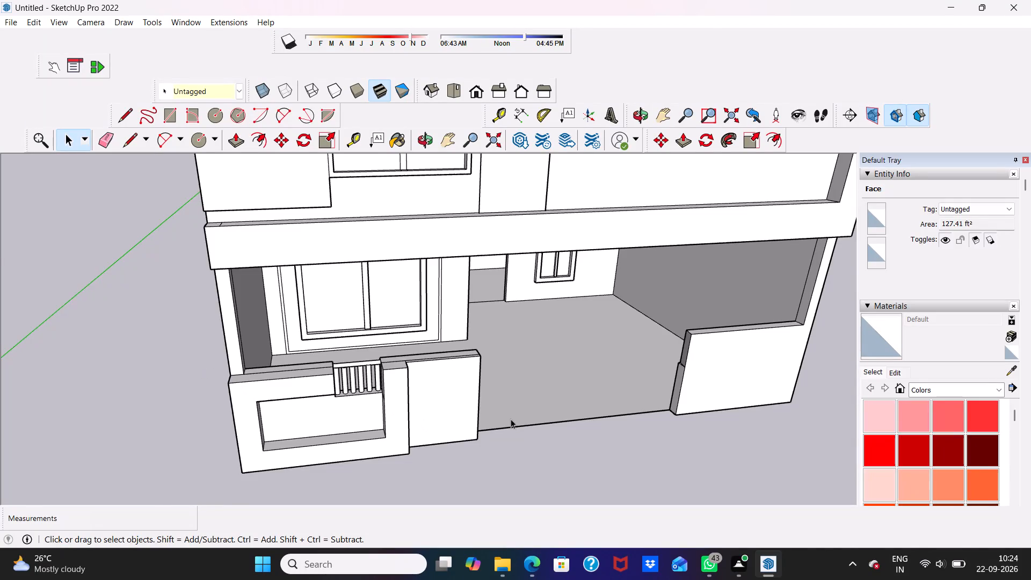
# Erase the vertical edge on the inner face of the side wall, above the front wall with the railing.
pyautogui.scroll(5, 511, 419)
pyautogui.scroll(-4, 511, 419)
pyautogui.moveTo(316, 271); pyautogui.dragTo(204, 260, button='middle')
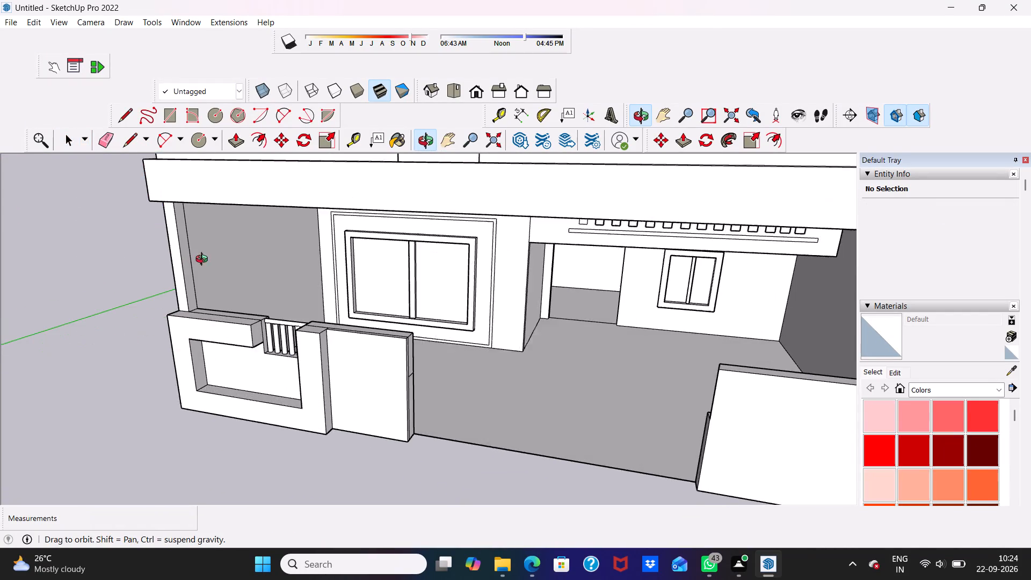
pyautogui.moveTo(204, 260); pyautogui.dragTo(207, 262, button='middle')
pyautogui.click(108, 137)
pyautogui.scroll(3, 162, 225)
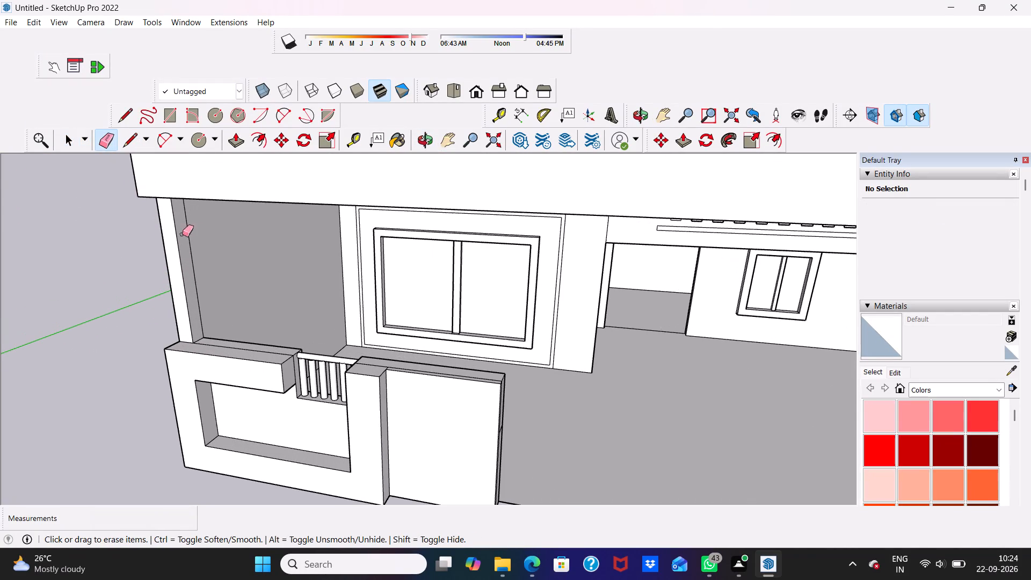
pyautogui.click(188, 243)
pyautogui.scroll(-2, 168, 260)
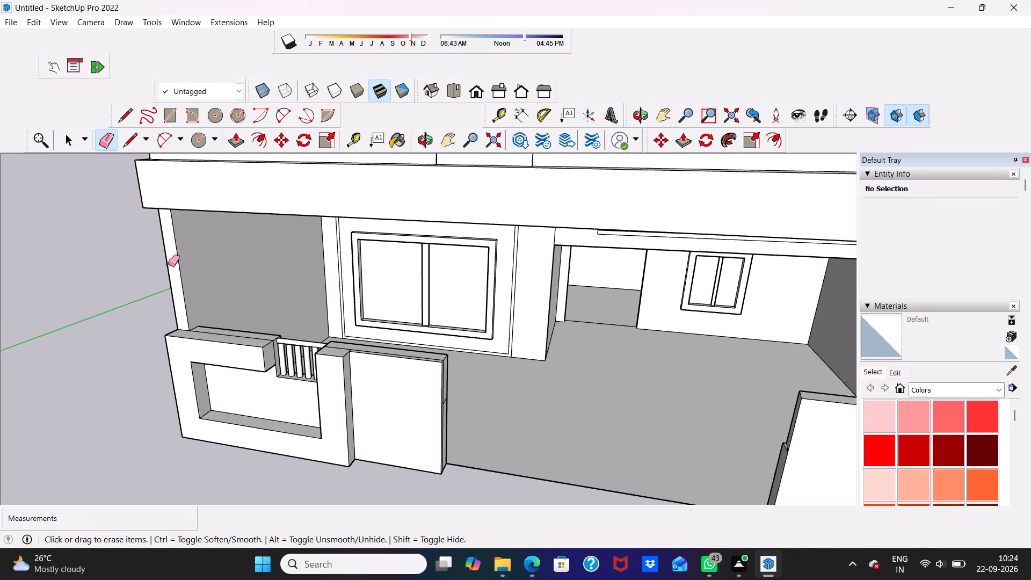
pyautogui.moveTo(168, 264); pyautogui.dragTo(298, 198, button='middle')
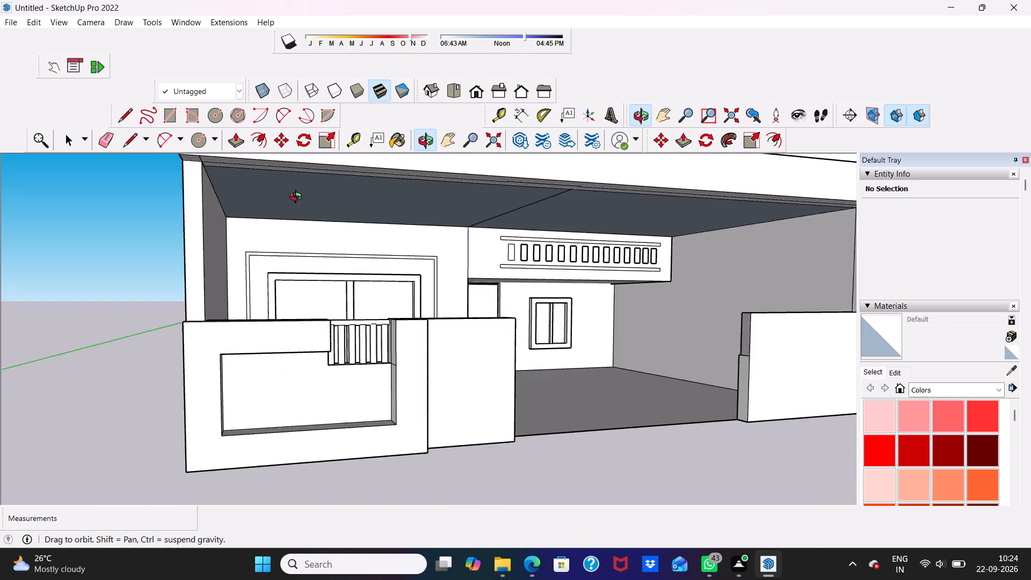
# Examine the ground-floor front, the underside, the full facade and the flat roof at the back of the house.
pyautogui.moveTo(298, 198); pyautogui.dragTo(245, 200, button='middle')
pyautogui.middleClick(245, 200)
pyautogui.scroll(1, 245, 200)
pyautogui.click(245, 200)
pyautogui.press('space')
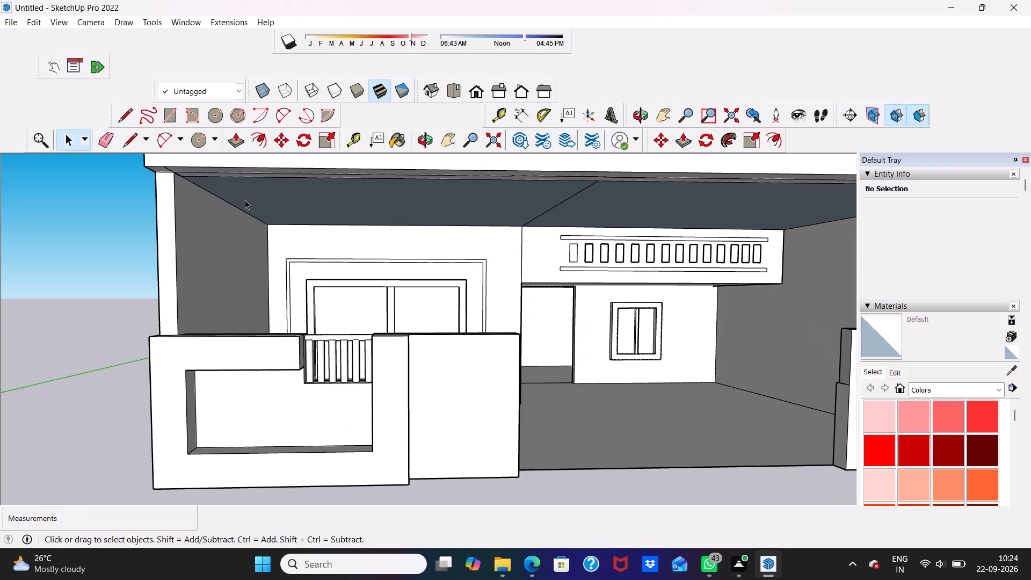
pyautogui.scroll(-5, 244, 200)
pyautogui.scroll(-6, 487, 232)
pyautogui.moveTo(531, 267); pyautogui.dragTo(541, 219, button='middle')
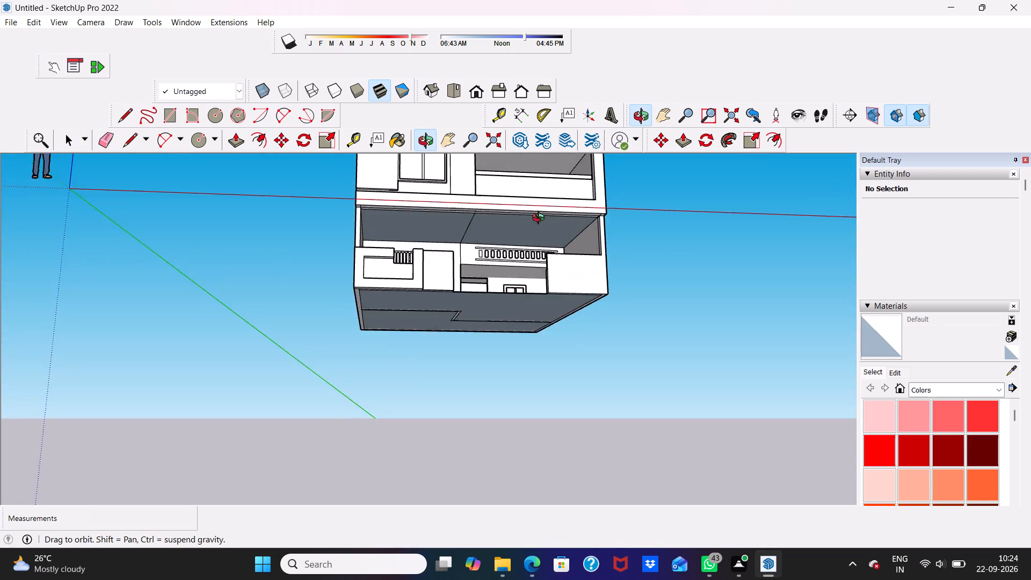
pyautogui.moveTo(541, 219); pyautogui.dragTo(503, 367, button='middle')
pyautogui.scroll(-7, 503, 349)
pyautogui.scroll(5, 564, 170)
pyautogui.moveTo(547, 298); pyautogui.dragTo(554, 281, button='middle')
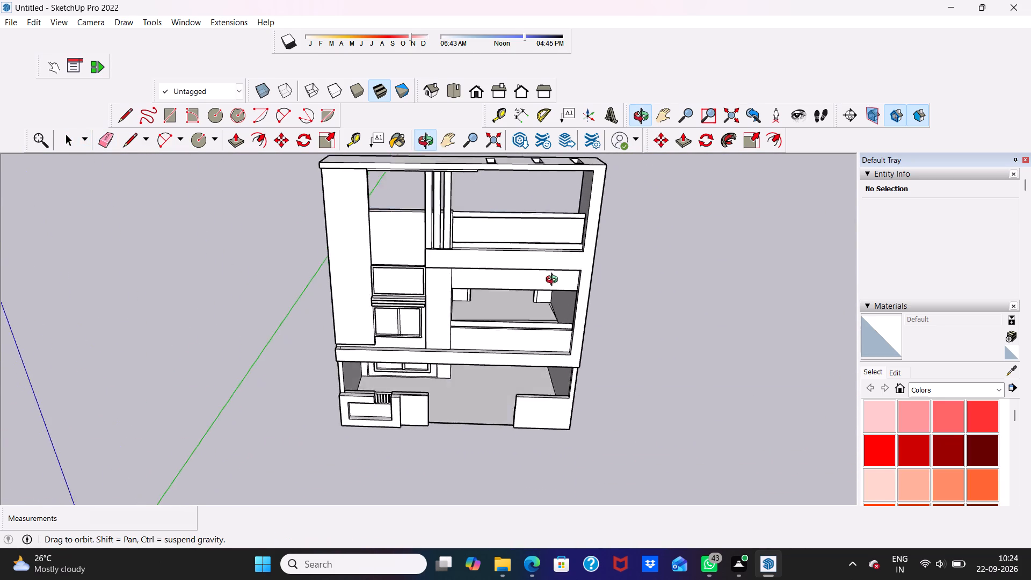
pyautogui.moveTo(554, 281); pyautogui.dragTo(539, 397, button='middle')
pyautogui.scroll(5, 536, 340)
pyautogui.scroll(-1, 500, 170)
pyautogui.moveTo(500, 170); pyautogui.dragTo(473, 301, button='middle')
pyautogui.scroll(-6, 471, 301)
pyautogui.moveTo(427, 347); pyautogui.dragTo(0, 47, button='middle')
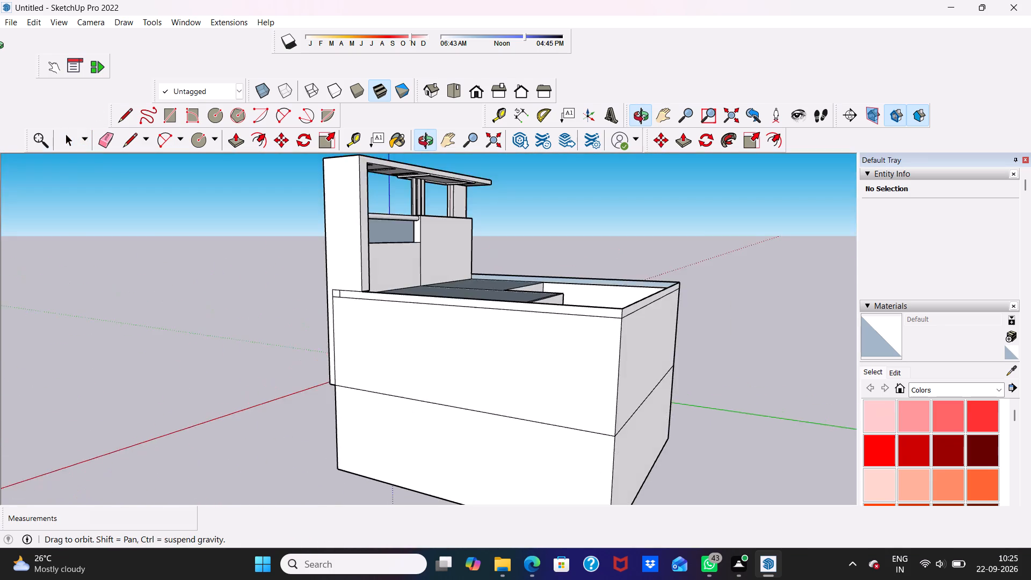
pyautogui.moveTo(0, 47); pyautogui.dragTo(70, 192, button='middle')
pyautogui.scroll(4, 461, 379)
pyautogui.moveTo(475, 343); pyautogui.dragTo(452, 279, button='middle')
pyautogui.scroll(1, 452, 279)
# Undo the last five edits to the model.
pyautogui.hotkey('ctrl', 'z')
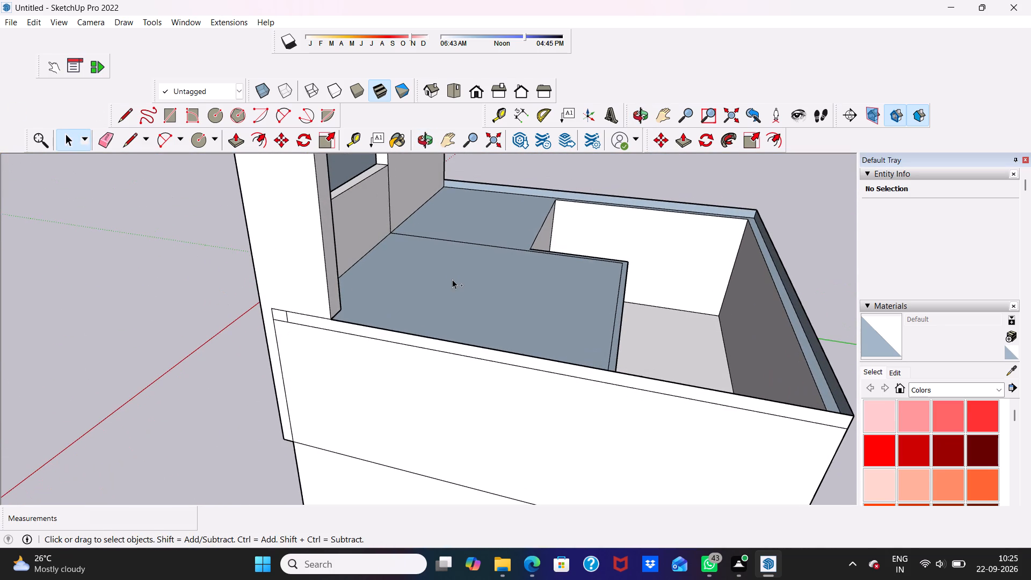
pyautogui.hotkey('ctrl', 'z')
pyautogui.hotkey('ctrl', 'z')
pyautogui.hotkey('ctrl', 'z')
pyautogui.hotkey('ctrl', 'z')
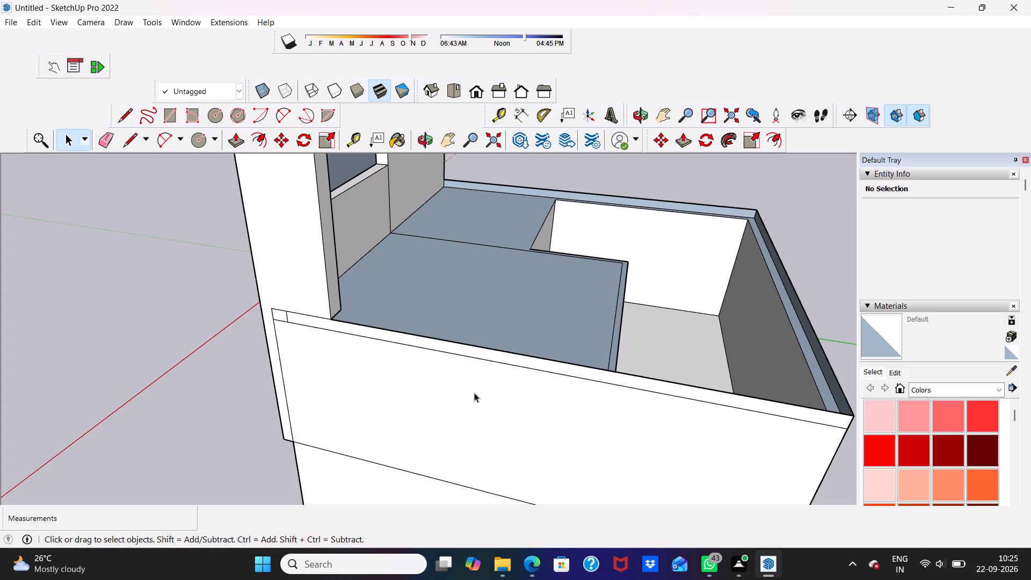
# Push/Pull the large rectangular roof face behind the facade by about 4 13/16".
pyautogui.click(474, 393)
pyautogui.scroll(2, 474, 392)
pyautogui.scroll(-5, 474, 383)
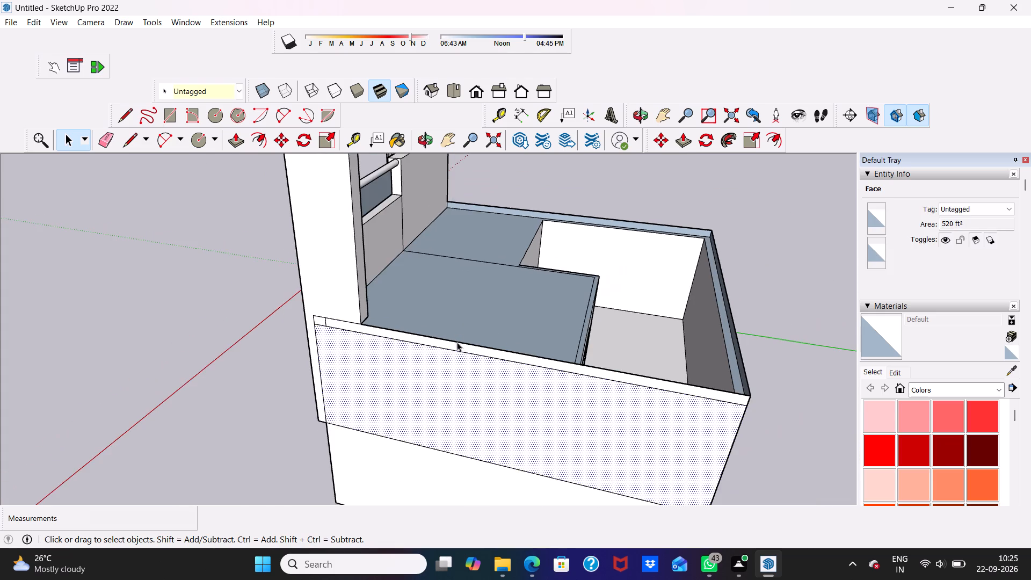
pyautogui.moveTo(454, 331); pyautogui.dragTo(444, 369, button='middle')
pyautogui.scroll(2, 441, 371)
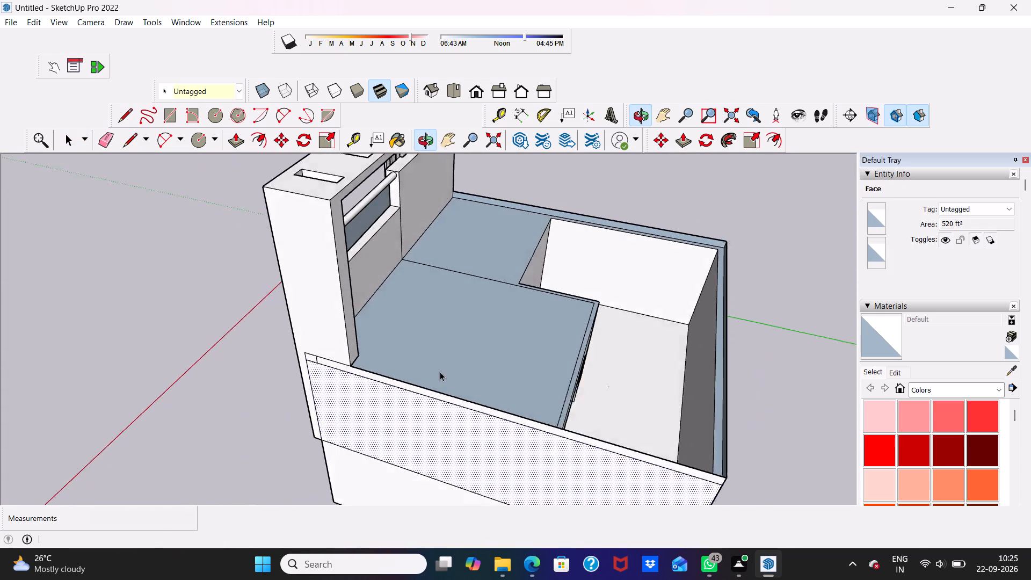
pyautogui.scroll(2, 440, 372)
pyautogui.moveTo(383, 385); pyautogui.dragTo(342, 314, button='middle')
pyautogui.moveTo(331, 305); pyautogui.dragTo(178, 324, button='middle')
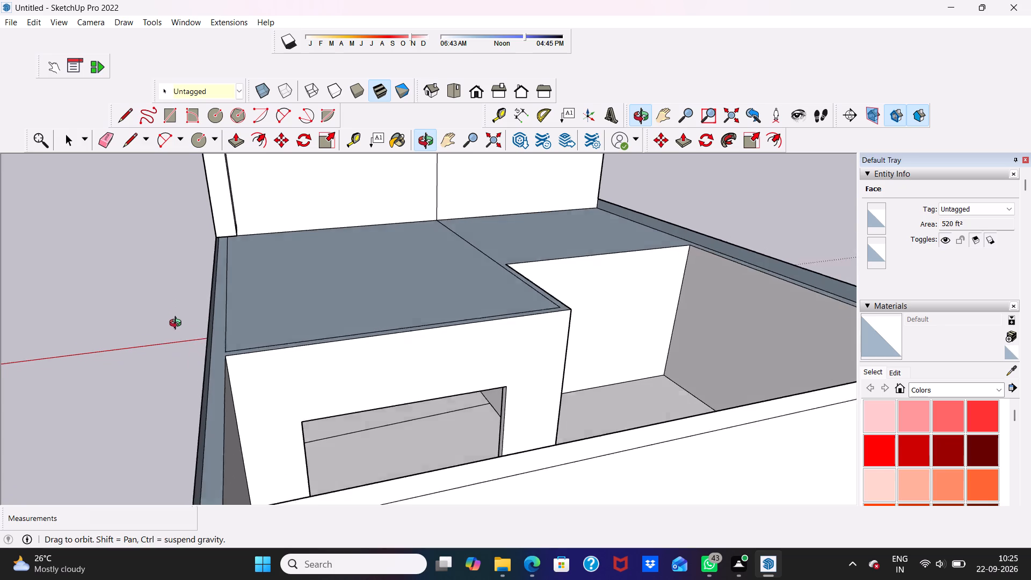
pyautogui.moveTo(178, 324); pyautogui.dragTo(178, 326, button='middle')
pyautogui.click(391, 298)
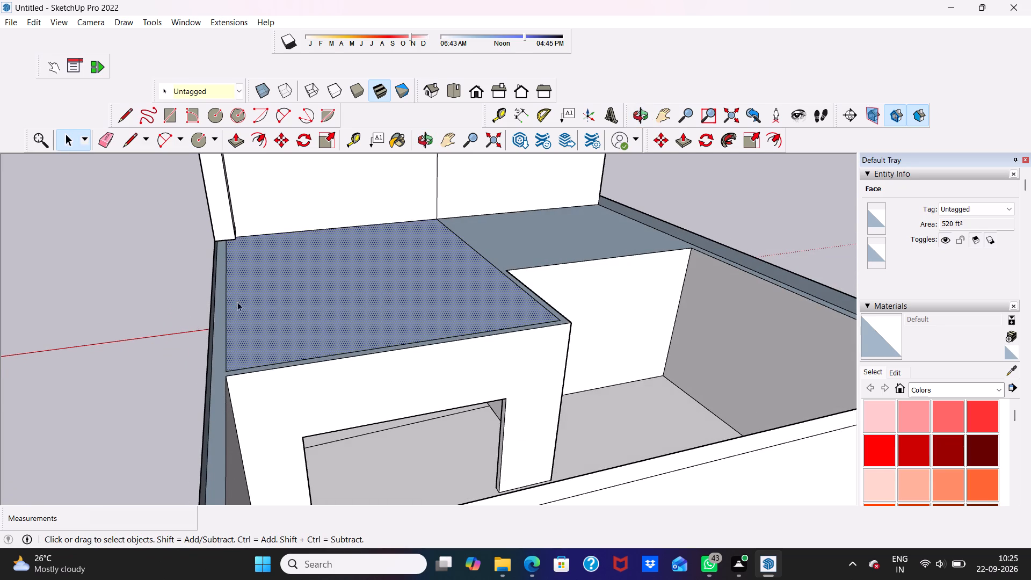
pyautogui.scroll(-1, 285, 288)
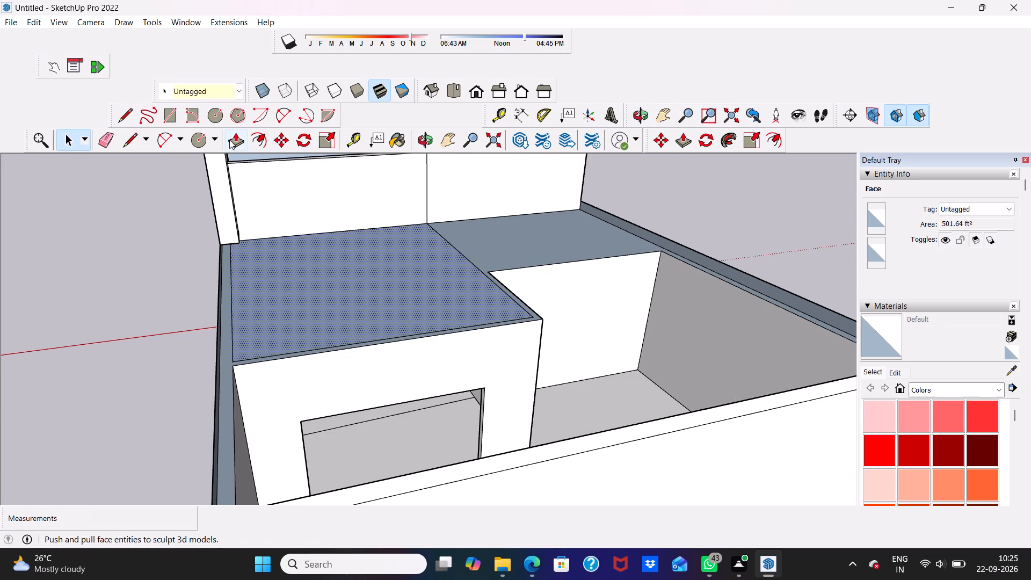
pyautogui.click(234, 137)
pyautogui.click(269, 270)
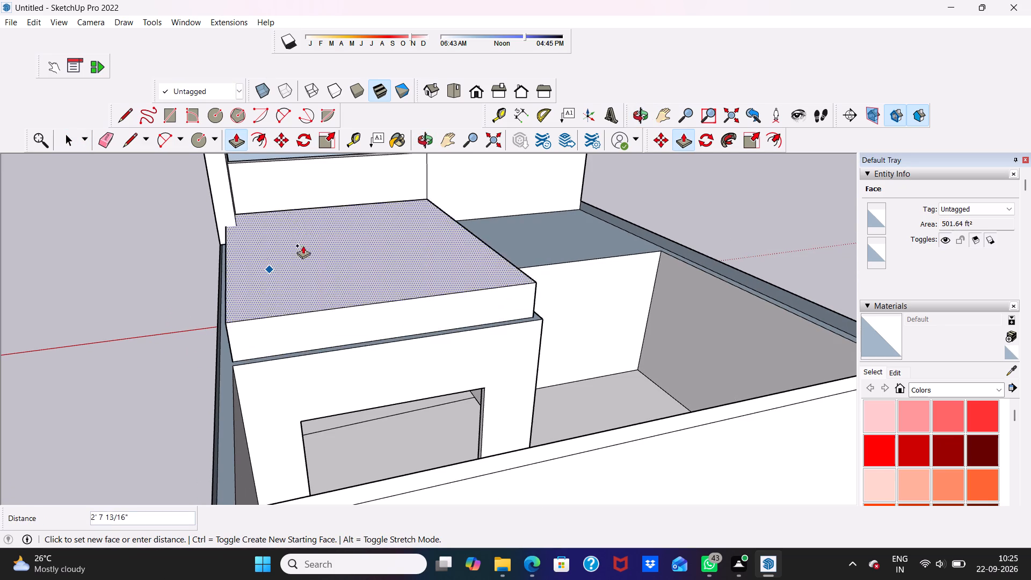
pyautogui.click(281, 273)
# Examine the flat roof, the surrounding wall tops and the front facade from several sides.
pyautogui.scroll(3, 221, 335)
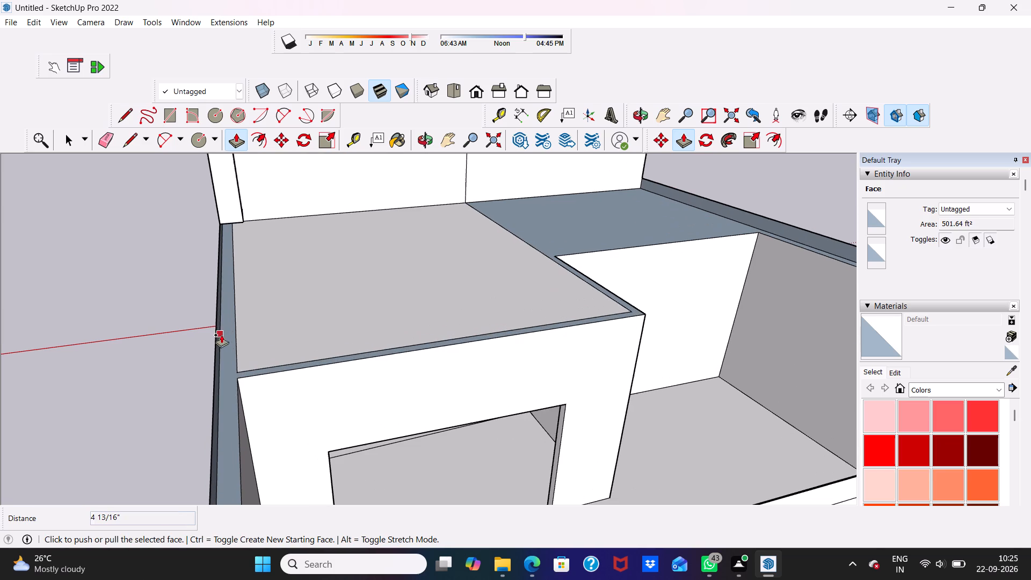
pyautogui.scroll(4, 318, 317)
pyautogui.scroll(-4, 582, 202)
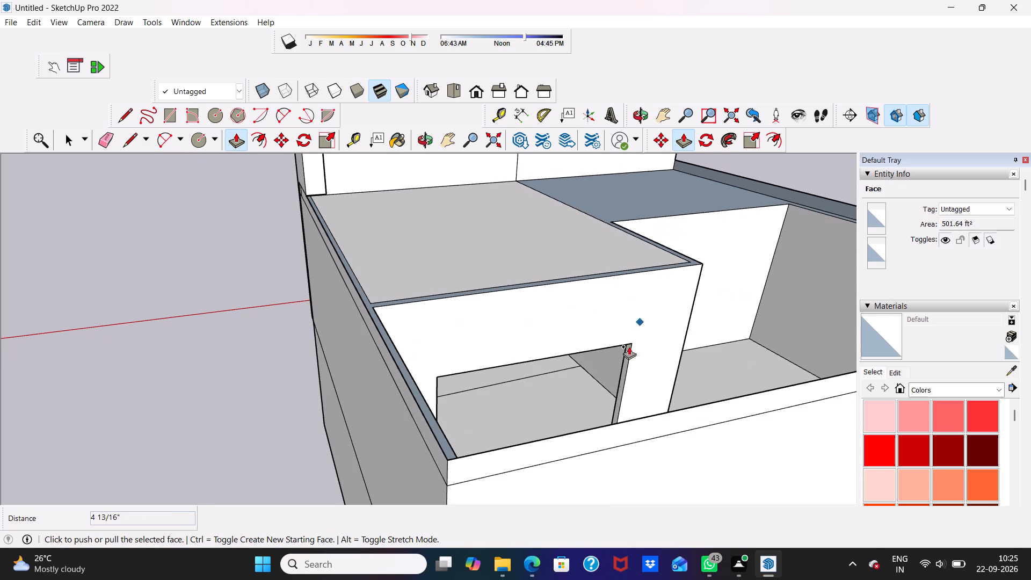
pyautogui.scroll(-4, 622, 389)
pyautogui.scroll(-2, 700, 291)
pyautogui.moveTo(710, 308); pyautogui.dragTo(702, 313, button='middle')
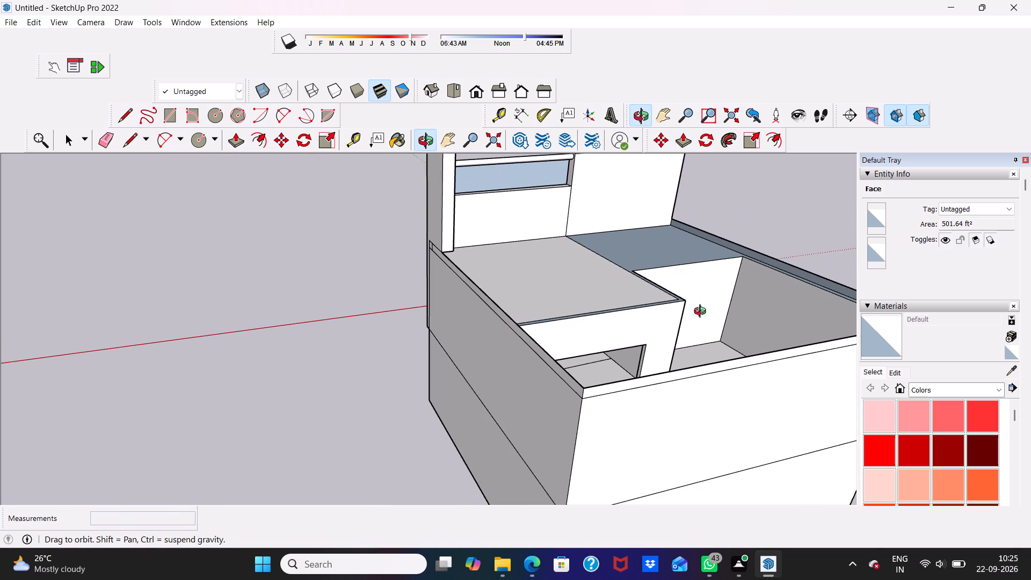
pyautogui.moveTo(702, 313); pyautogui.dragTo(360, 266, button='middle')
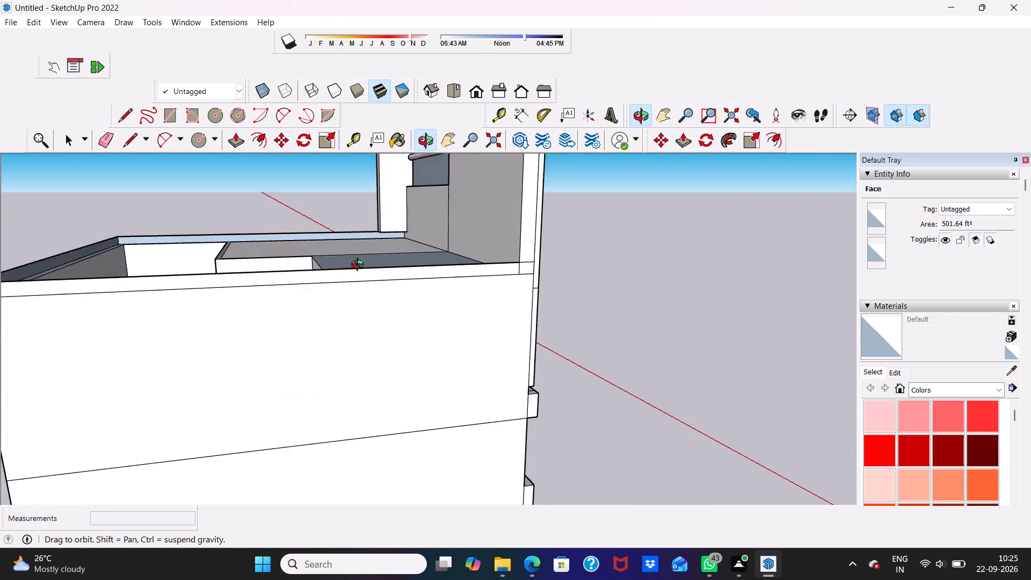
pyautogui.moveTo(360, 266); pyautogui.dragTo(393, 314, button='middle')
pyautogui.scroll(-5, 466, 364)
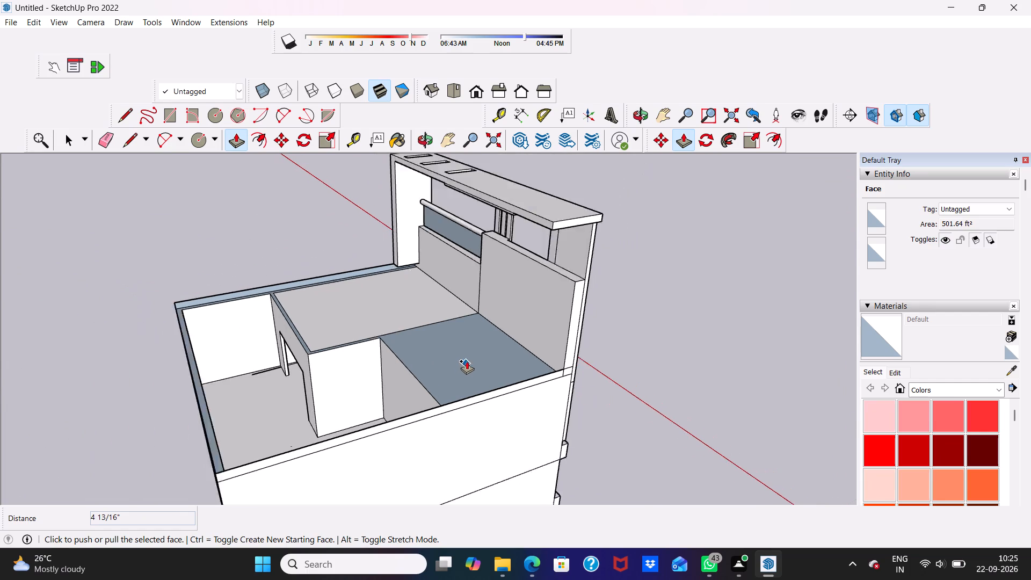
pyautogui.moveTo(466, 358); pyautogui.dragTo(173, 282, button='middle')
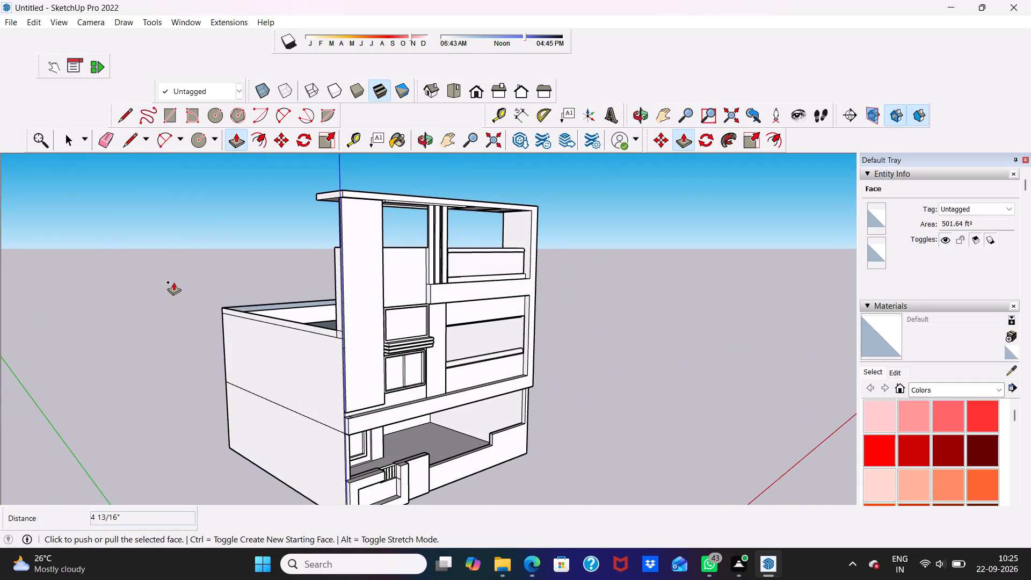
# Undo the roof Push/Pull and the earlier ground-floor front wall edits, back past the projecting block and the recessed panel beside the railing.
pyautogui.hotkey('ctrl', 'z')
pyautogui.keyDown('ctrl'); pyautogui.click(173, 282); pyautogui.keyUp('ctrl')
pyautogui.hotkey('ctrl', 'z')
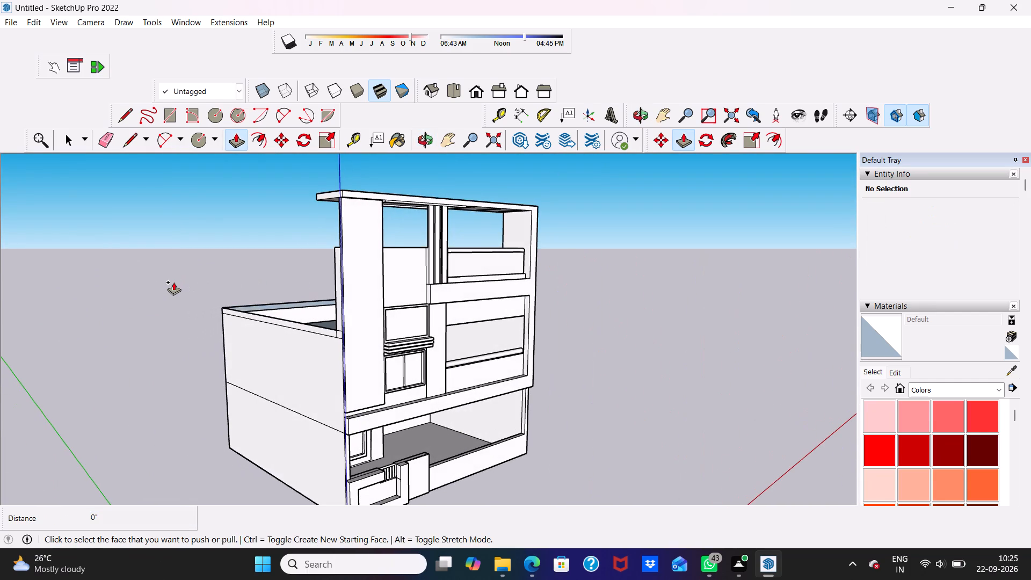
pyautogui.rightClick(173, 282)
pyautogui.hotkey('ctrl', 'z')
pyautogui.rightClick(173, 282)
pyautogui.keyDown('ctrl'); pyautogui.rightClick(173, 282); pyautogui.keyUp('ctrl')
pyautogui.hotkey('ctrl', 'z')
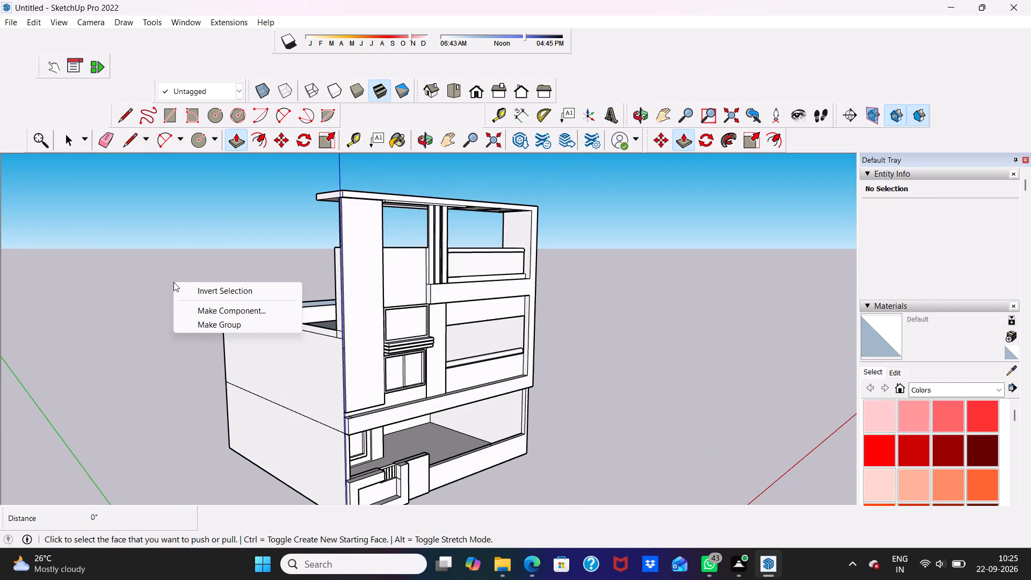
pyautogui.click(180, 248)
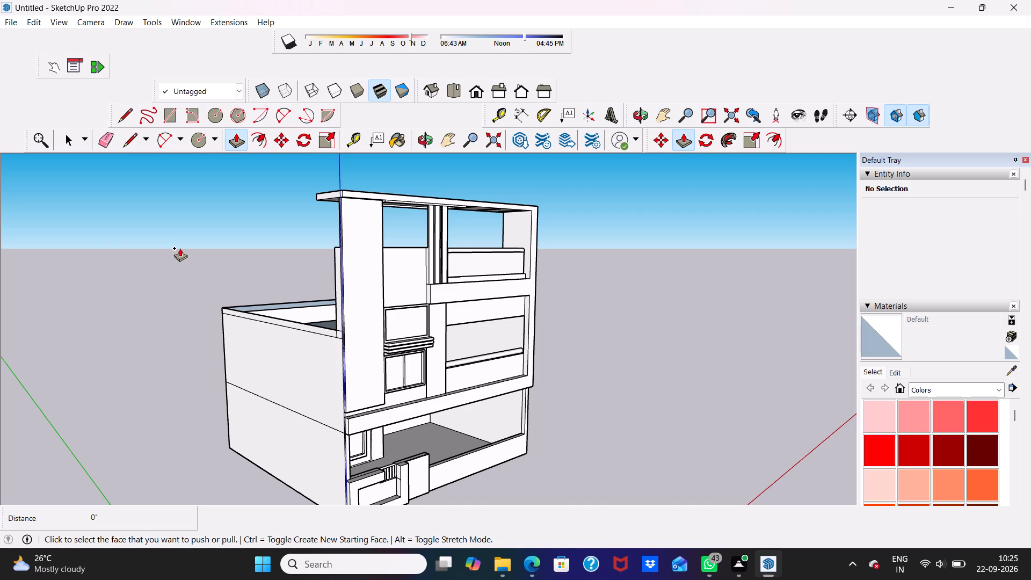
pyautogui.hotkey('ctrl', 'z')
pyautogui.hotkey('ctrl', 'z')
pyautogui.hotkey('ctrl', 'z')
pyautogui.hotkey('ctrl', 'z')
pyautogui.hotkey('ctrl', 'z')
pyautogui.hotkey('ctrl', 'z')
pyautogui.hotkey('ctrl', 'z')
pyautogui.hotkey('ctrl', 'z')
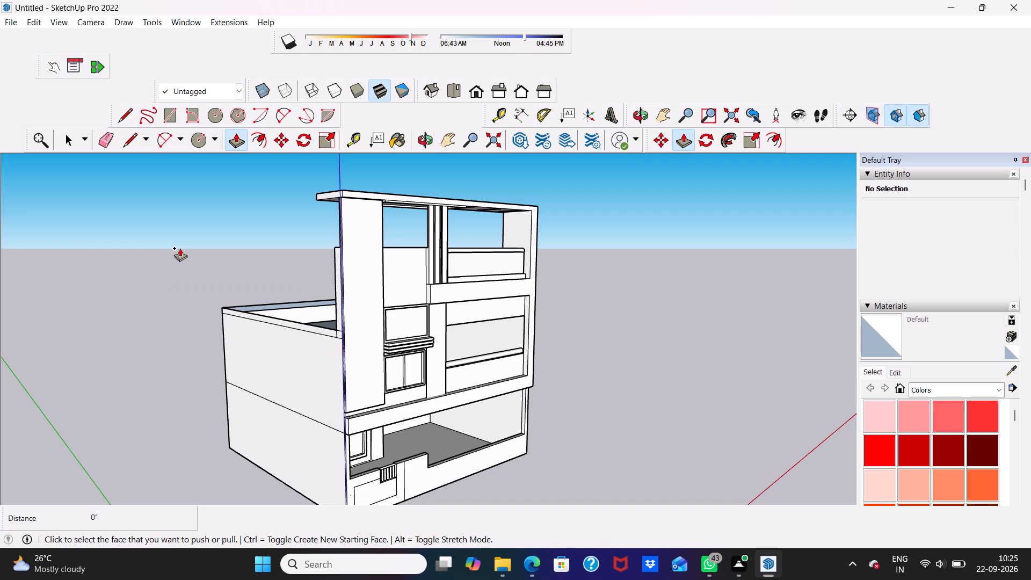
pyautogui.hotkey('ctrl', 'z')
pyautogui.hotkey('ctrl', 'z')
pyautogui.hotkey('ctrl', 'z')
# Push/Pull the large rectangular roof face behind the facade by about 1 7/8".
pyautogui.scroll(-3, 180, 248)
pyautogui.moveTo(180, 247); pyautogui.dragTo(402, 346, button='middle')
pyautogui.scroll(4, 402, 346)
pyautogui.scroll(-2, 336, 308)
pyautogui.click(336, 308)
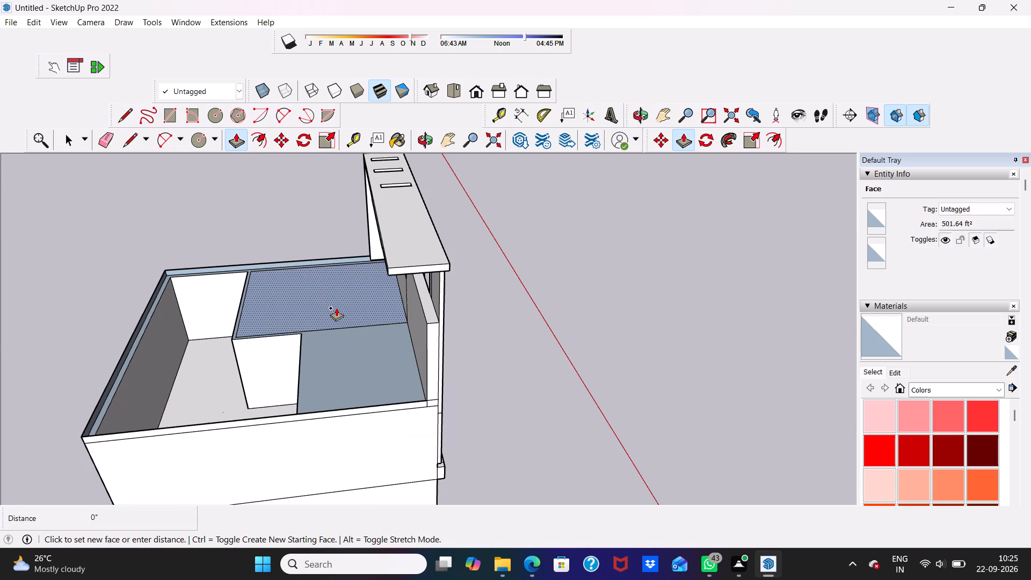
pyautogui.click(309, 312)
# Push/Pull the adjoining roof face, which continues along the wall tops, by about 1/16".
pyautogui.scroll(3, 331, 349)
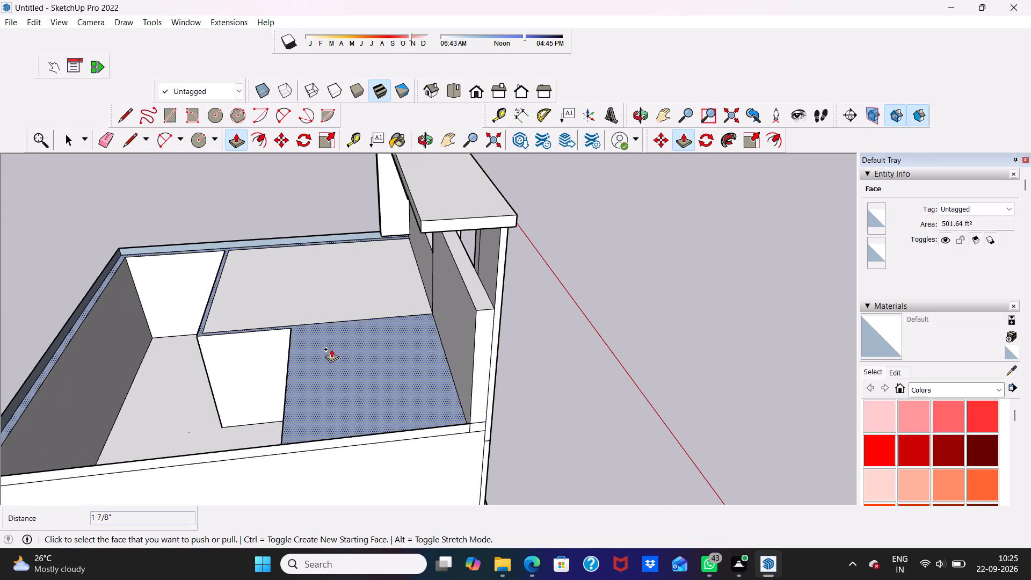
pyautogui.click(331, 349)
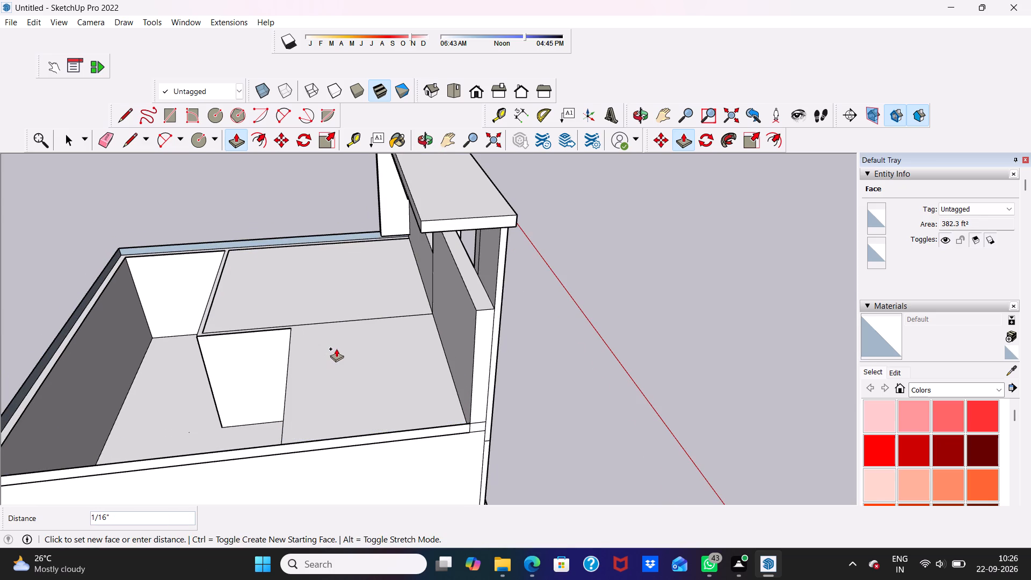
pyautogui.click(336, 349)
# Push/Pull the narrow outer strip along the top of the side wall by about 1/4".
pyautogui.scroll(-3, 336, 346)
pyautogui.moveTo(349, 329); pyautogui.dragTo(605, 376, button='middle')
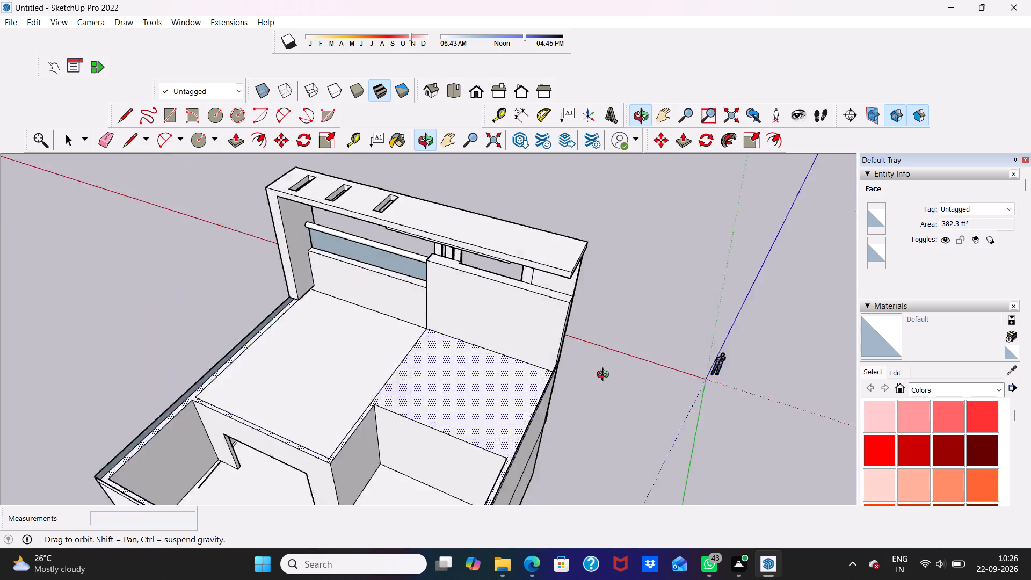
pyautogui.moveTo(605, 376); pyautogui.dragTo(611, 378, button='middle')
pyautogui.scroll(2, 611, 378)
pyautogui.scroll(-5, 611, 378)
pyautogui.scroll(6, 307, 410)
pyautogui.scroll(4, 356, 359)
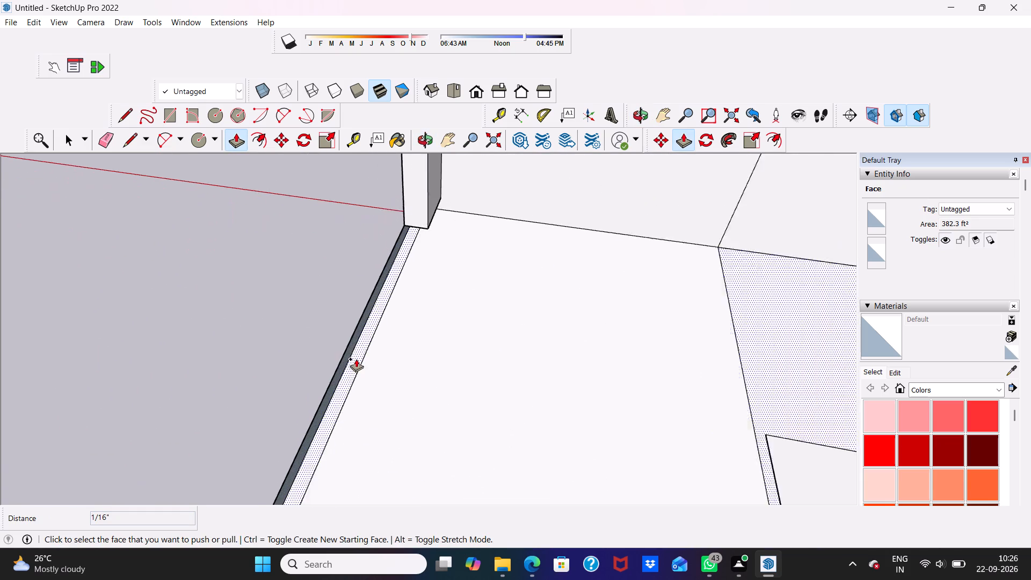
pyautogui.scroll(13, 356, 359)
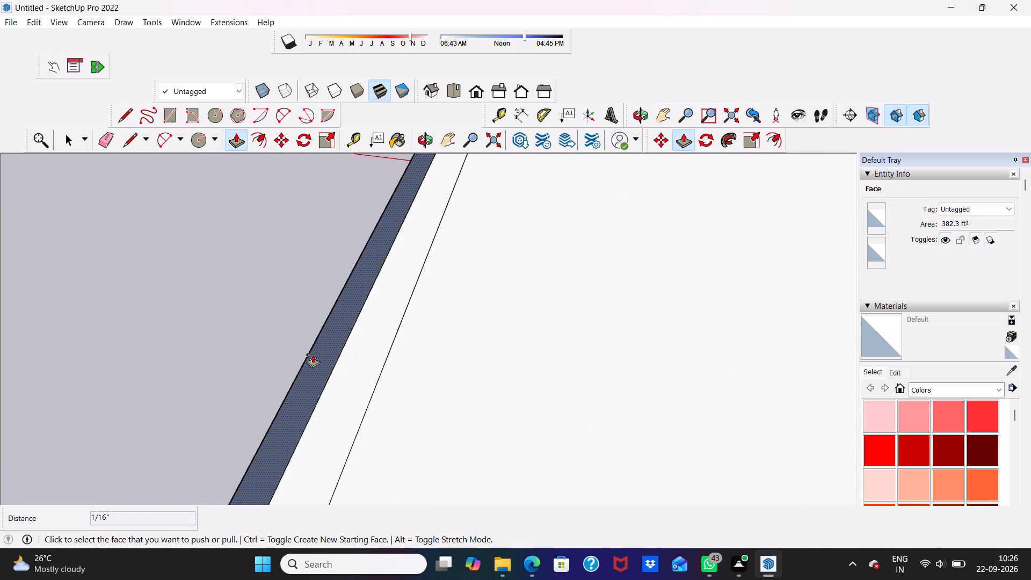
pyautogui.click(315, 357)
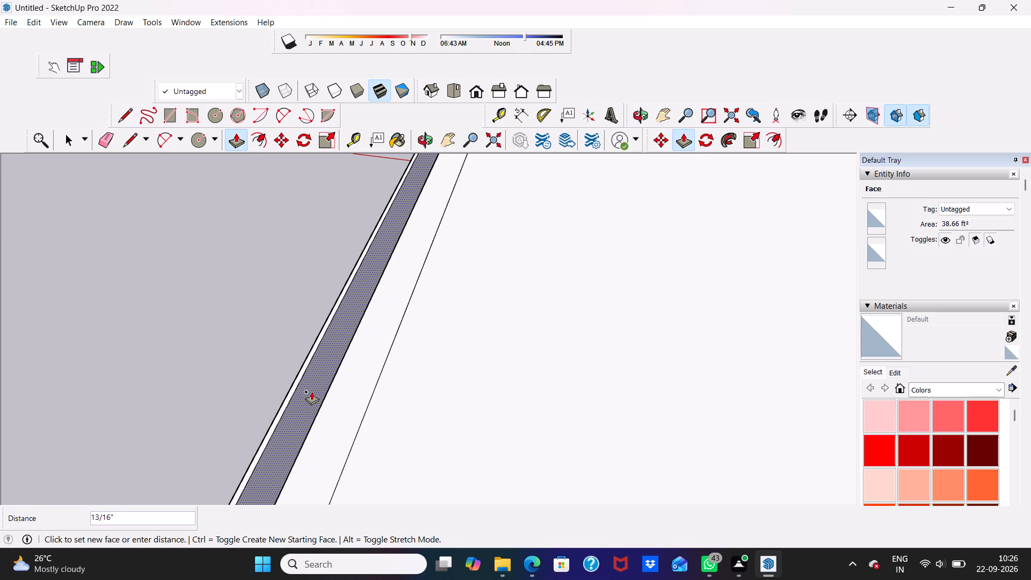
pyautogui.click(307, 395)
pyautogui.scroll(-5, 307, 395)
pyautogui.moveTo(452, 309); pyautogui.dragTo(684, 311, button='middle')
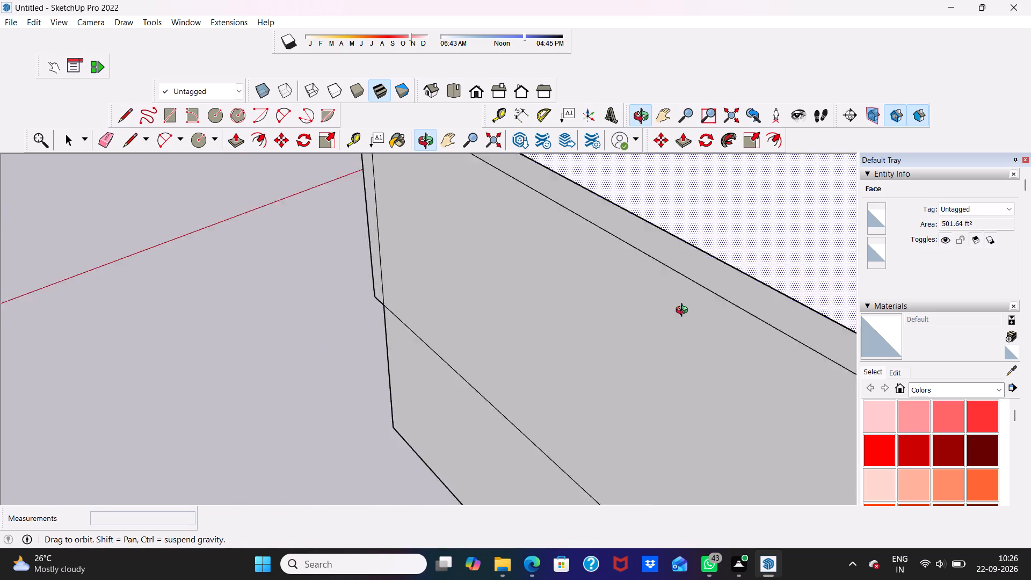
pyautogui.moveTo(684, 311); pyautogui.dragTo(398, 277, button='middle')
pyautogui.scroll(4, 318, 206)
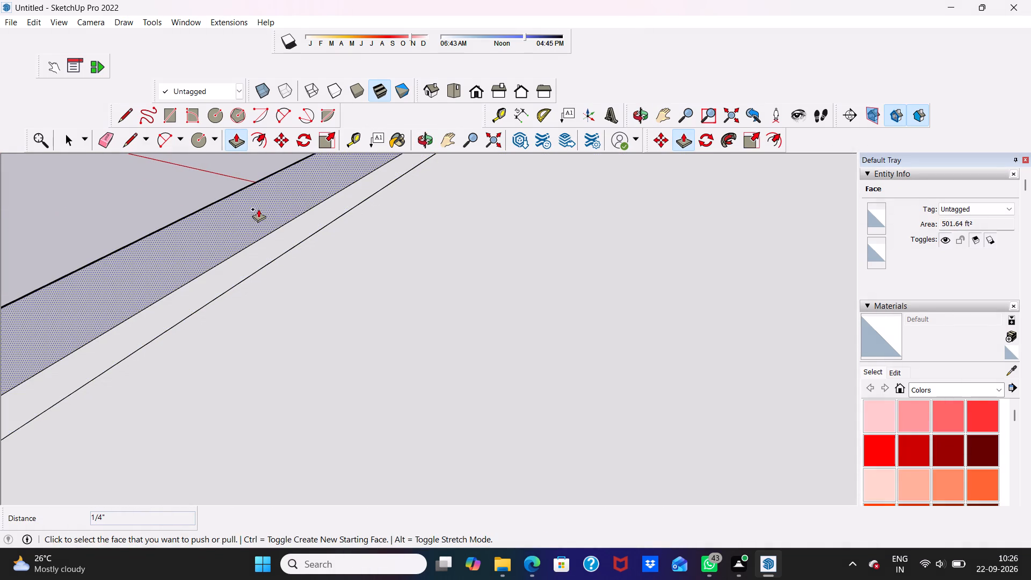
# Push/Pull the blue parapet face along the side wall beside the large roof slab by about 8 9/16".
pyautogui.click(257, 207)
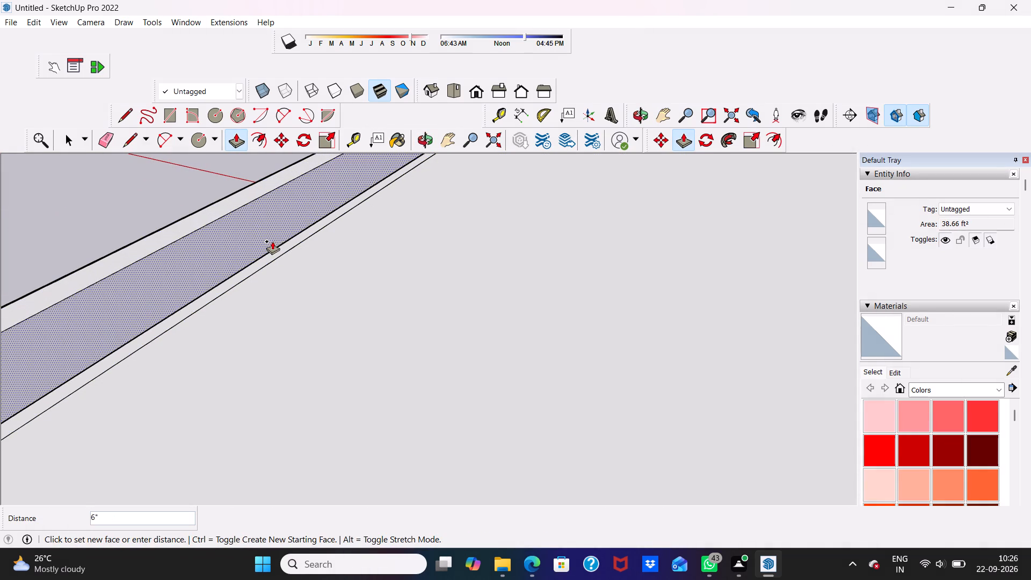
pyautogui.click(280, 249)
# Push/Pull the blue recessed panel beneath the handrail on the facade's rear side by about 4 7/16".
pyautogui.scroll(-3, 279, 244)
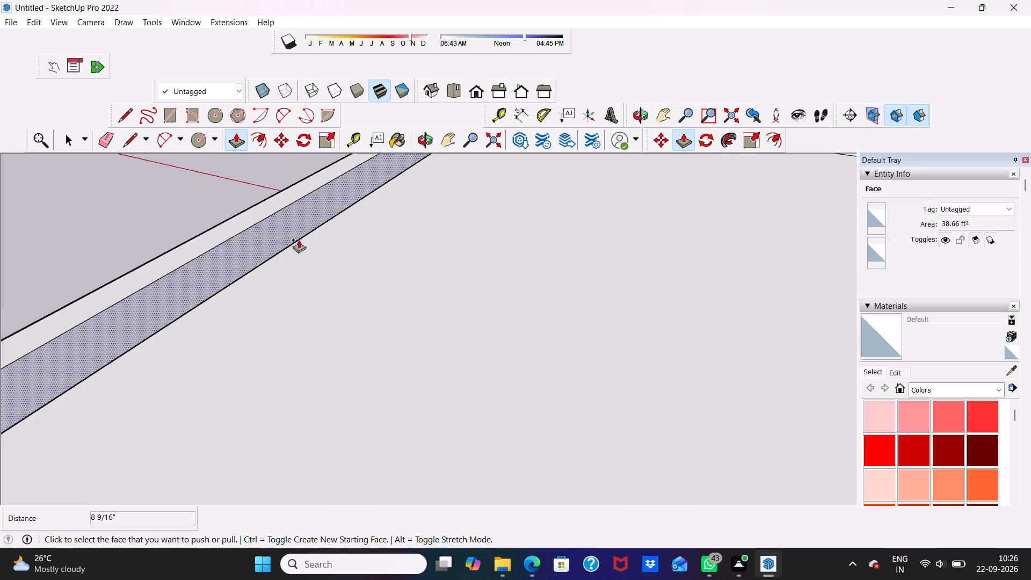
pyautogui.scroll(-4, 299, 240)
pyautogui.scroll(1, 347, 219)
pyautogui.scroll(-9, 349, 223)
pyautogui.moveTo(390, 243); pyautogui.dragTo(235, 202, button='middle')
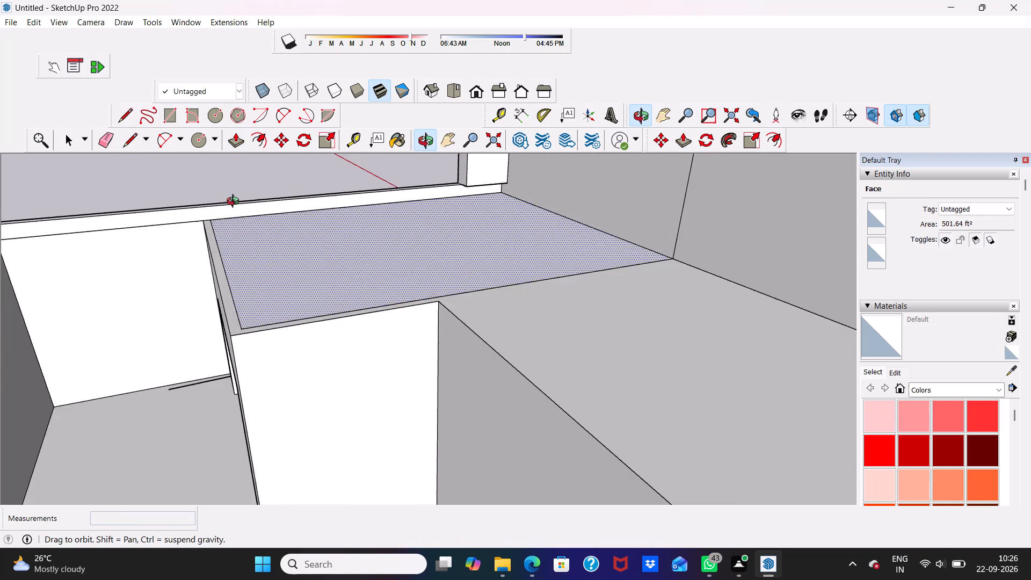
pyautogui.moveTo(235, 202); pyautogui.dragTo(206, 229, button='middle')
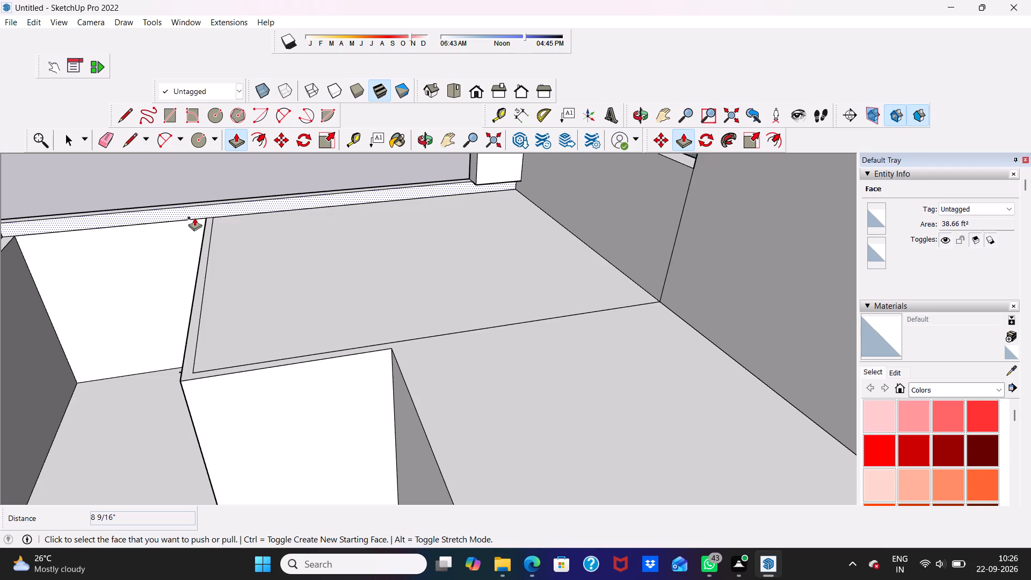
pyautogui.scroll(-5, 194, 218)
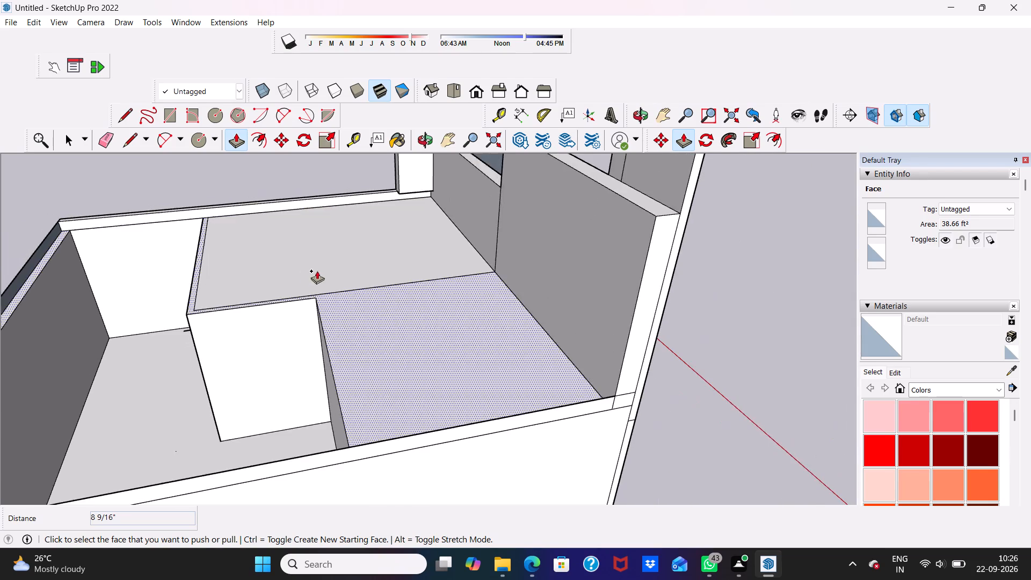
pyautogui.moveTo(317, 271); pyautogui.dragTo(462, 268, button='middle')
pyautogui.scroll(1, 457, 257)
pyautogui.scroll(-6, 451, 252)
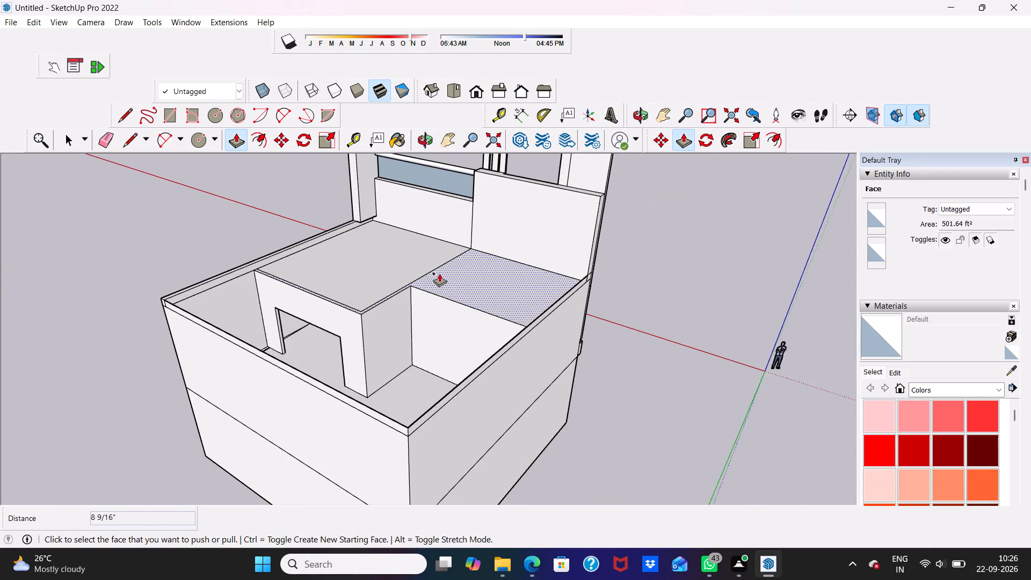
pyautogui.scroll(-3, 431, 275)
pyautogui.moveTo(354, 275); pyautogui.dragTo(515, 313, button='middle')
pyautogui.scroll(5, 477, 265)
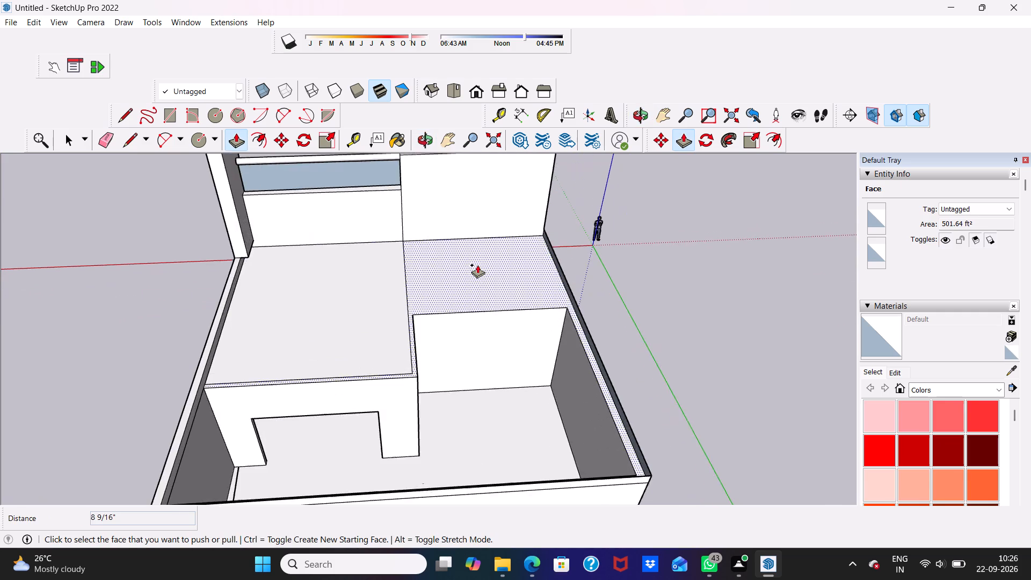
pyautogui.scroll(4, 244, 259)
pyautogui.scroll(-11, 275, 164)
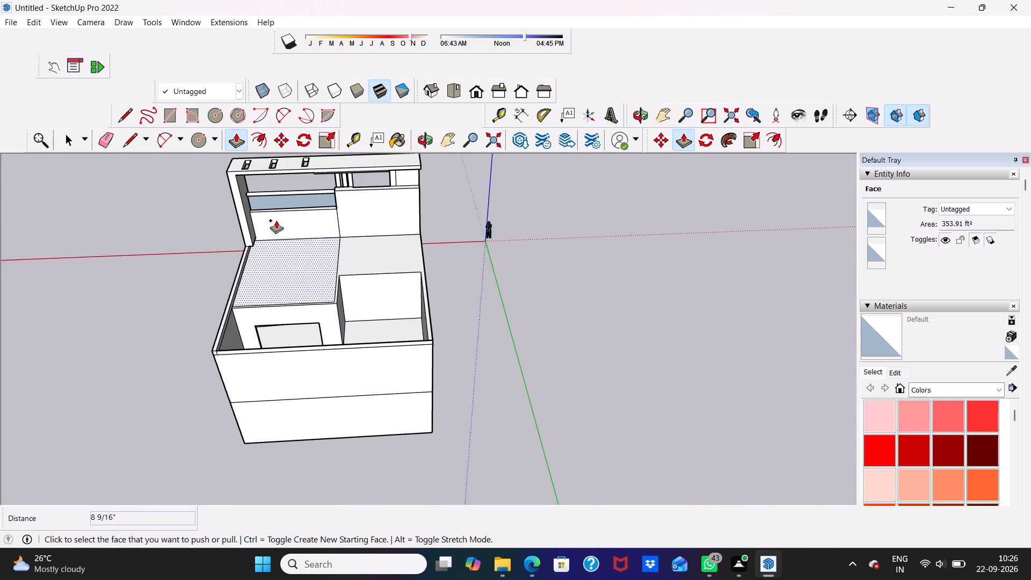
pyautogui.scroll(14, 278, 200)
pyautogui.click(267, 202)
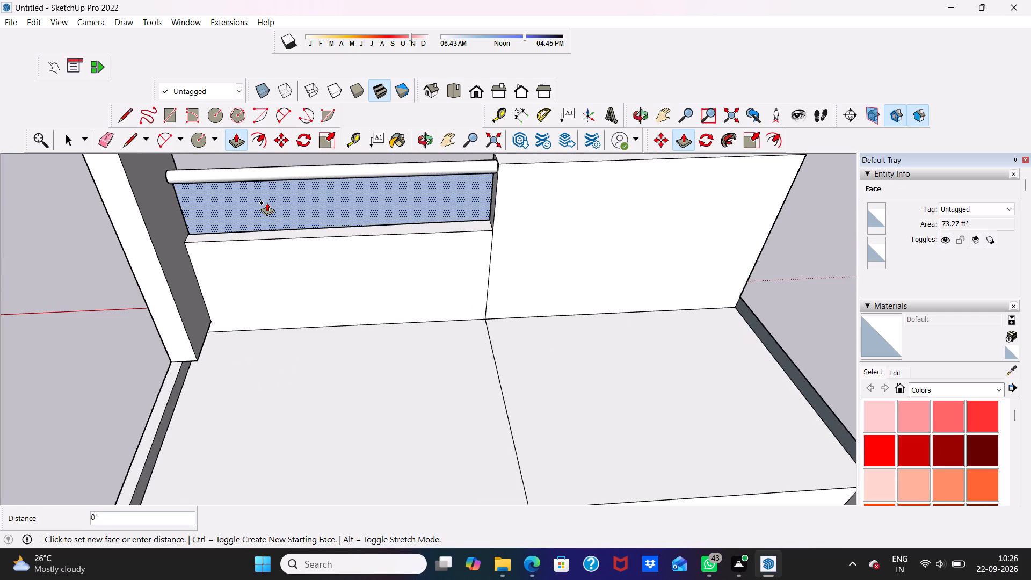
pyautogui.click(274, 201)
pyautogui.scroll(-4, 288, 225)
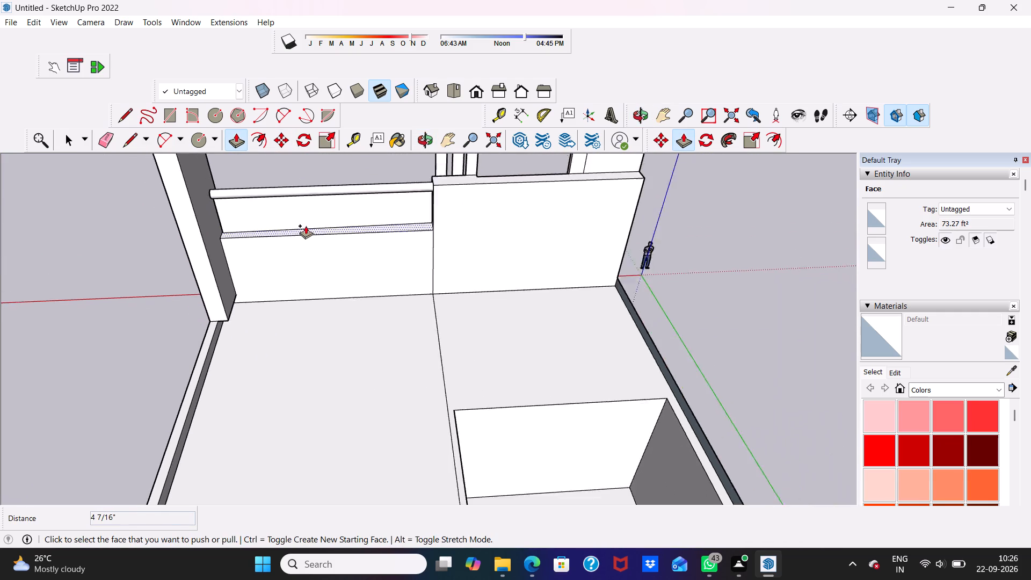
pyautogui.scroll(-1, 306, 226)
pyautogui.moveTo(306, 225); pyautogui.dragTo(257, 194, button='middle')
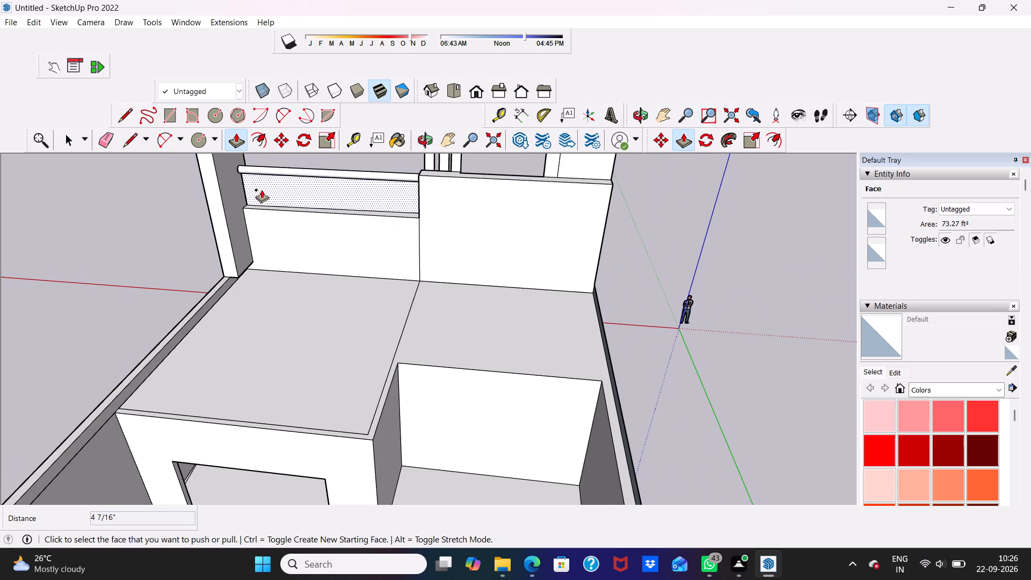
pyautogui.press('space')
# Push/Pull the blue parapet face along the opposite side wall, past the open well, by about 8 7/8".
pyautogui.scroll(-7, 259, 205)
pyautogui.moveTo(435, 205); pyautogui.dragTo(293, 192, button='middle')
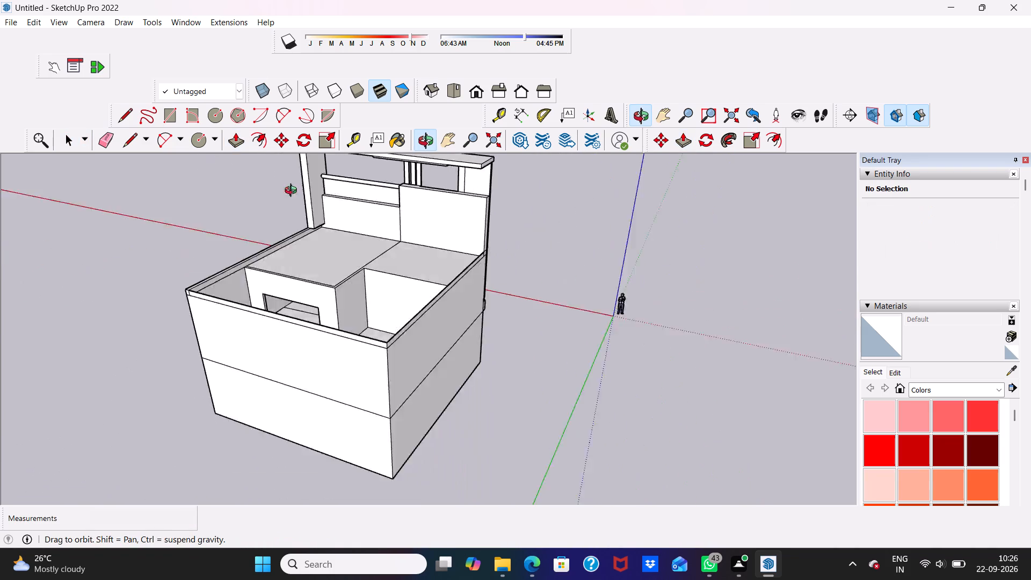
pyautogui.moveTo(293, 192); pyautogui.dragTo(571, 233, button='middle')
pyautogui.scroll(6, 571, 234)
pyautogui.scroll(4, 447, 444)
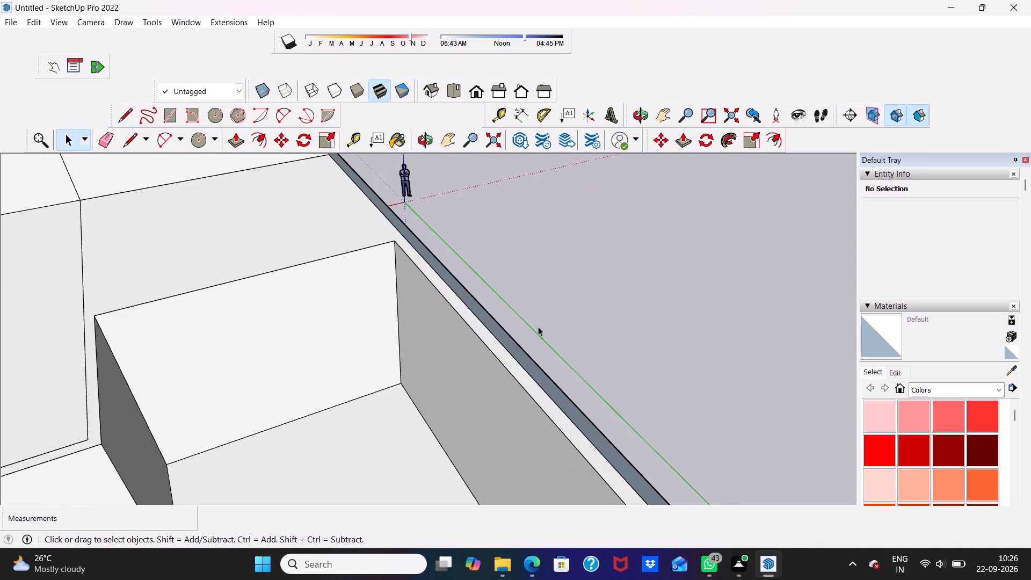
pyautogui.scroll(-5, 538, 330)
pyautogui.moveTo(551, 374); pyautogui.dragTo(764, 318, button='middle')
pyautogui.scroll(1, 641, 306)
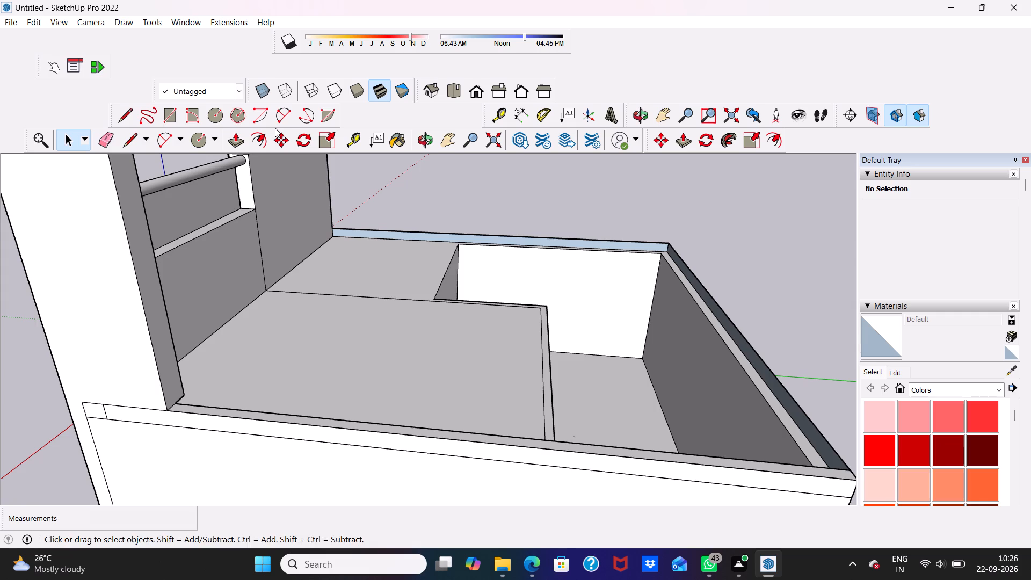
pyautogui.click(236, 137)
pyautogui.scroll(3, 491, 209)
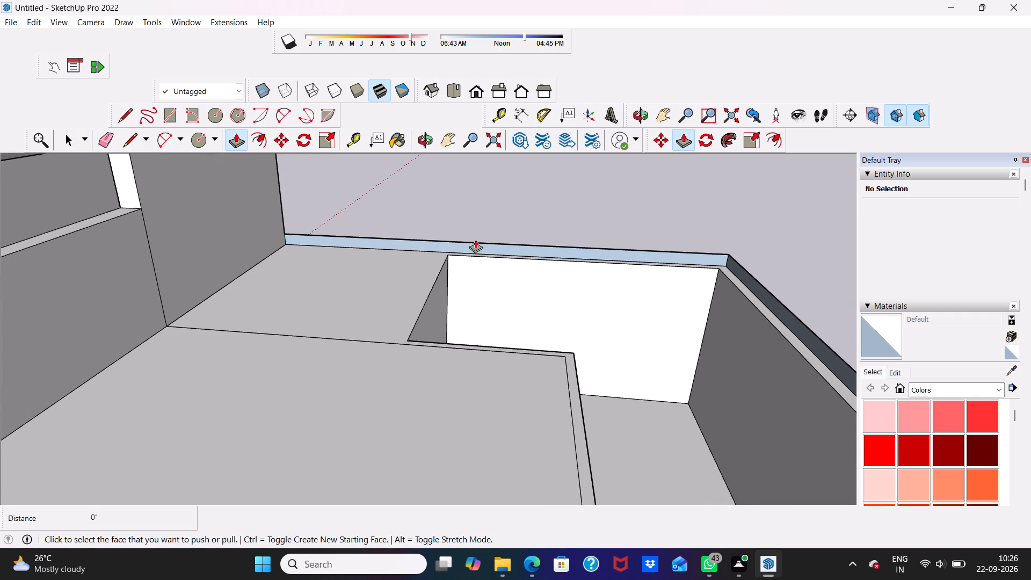
pyautogui.click(471, 244)
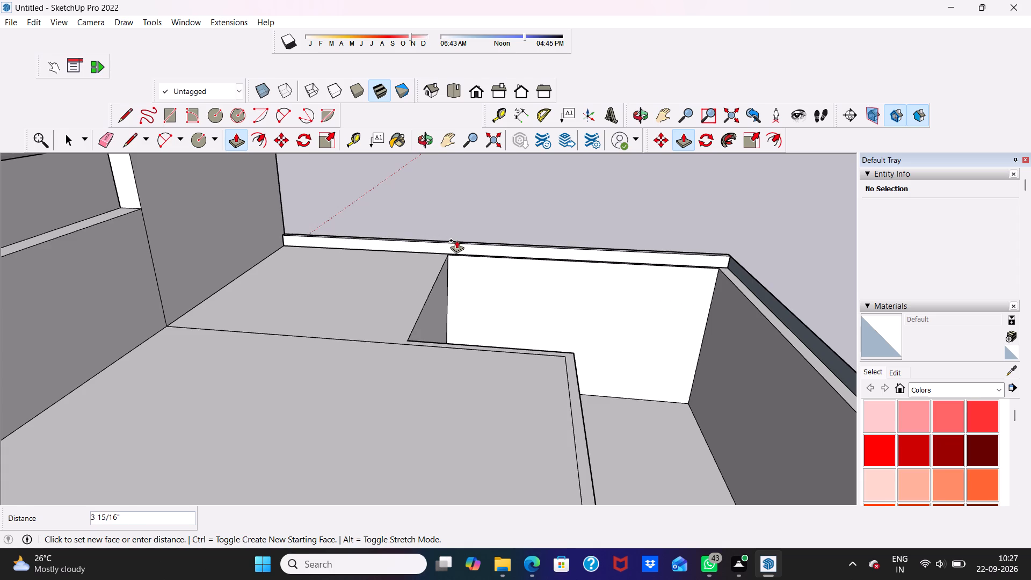
pyautogui.click(456, 240)
# Push/Pull the blue parapet face along the top of the rear wall inward by 9".
pyautogui.scroll(-3, 636, 215)
pyautogui.moveTo(641, 219); pyautogui.dragTo(654, 220, button='middle')
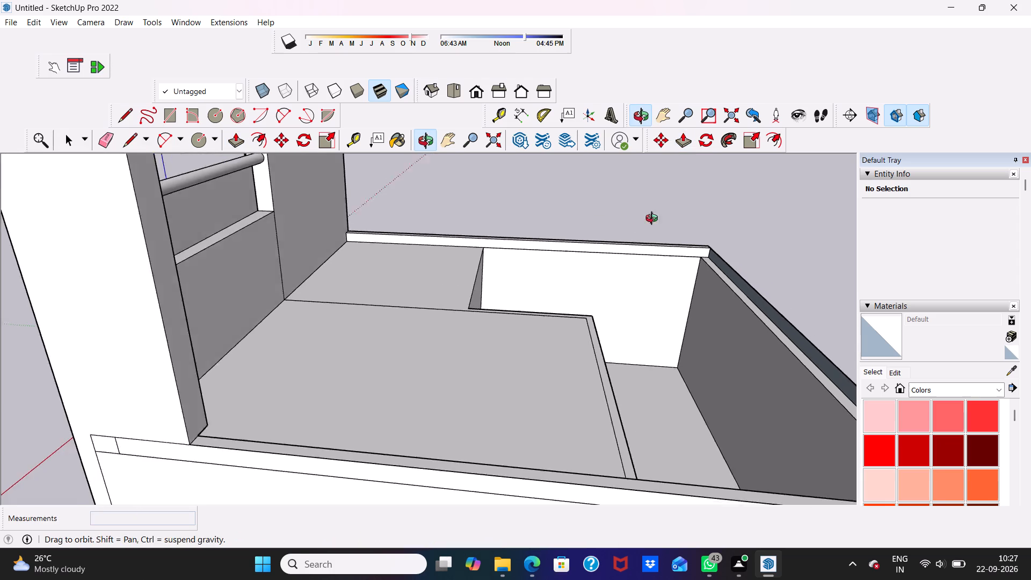
pyautogui.moveTo(654, 220); pyautogui.dragTo(746, 274, button='middle')
pyautogui.scroll(4, 746, 274)
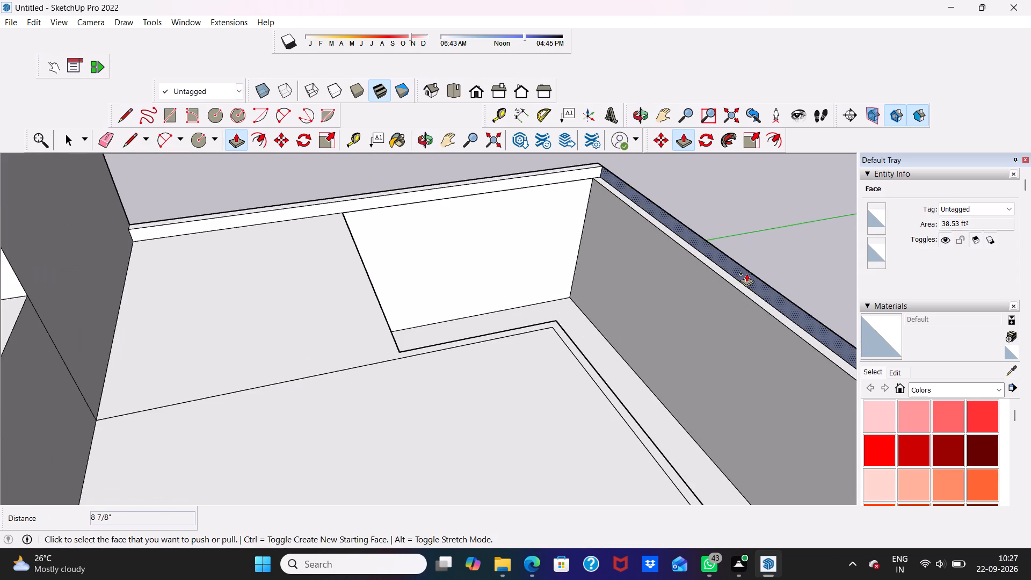
pyautogui.click(746, 273)
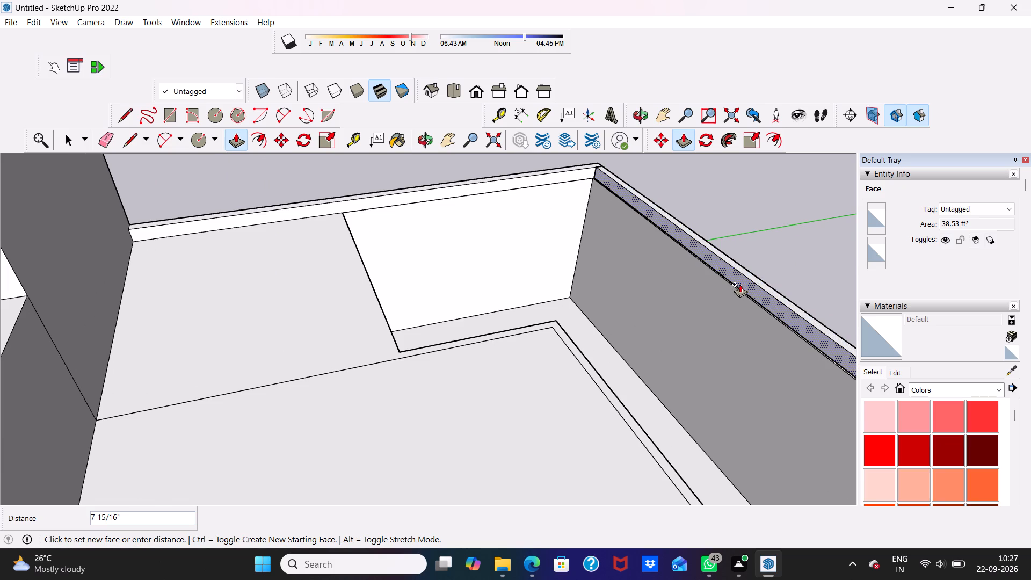
pyautogui.moveTo(739, 285); pyautogui.dragTo(769, 241, button='middle')
pyautogui.scroll(2, 769, 241)
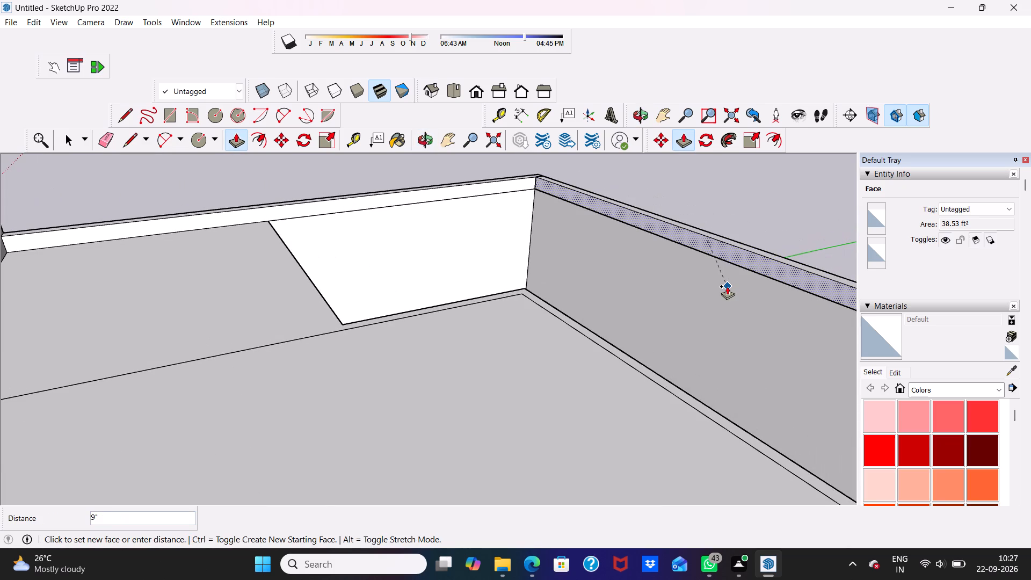
pyautogui.click(727, 286)
pyautogui.scroll(-3, 727, 286)
pyautogui.moveTo(718, 281); pyautogui.dragTo(721, 249, button='middle')
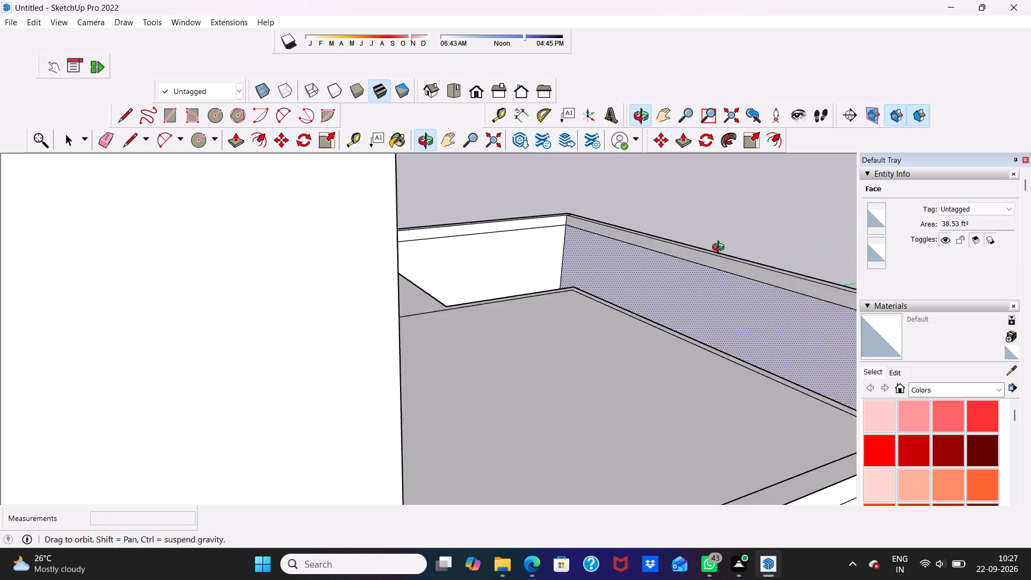
pyautogui.moveTo(721, 249); pyautogui.dragTo(543, 244, button='middle')
pyautogui.scroll(-9, 520, 221)
pyautogui.scroll(-3, 586, 130)
pyautogui.scroll(-1, 613, 173)
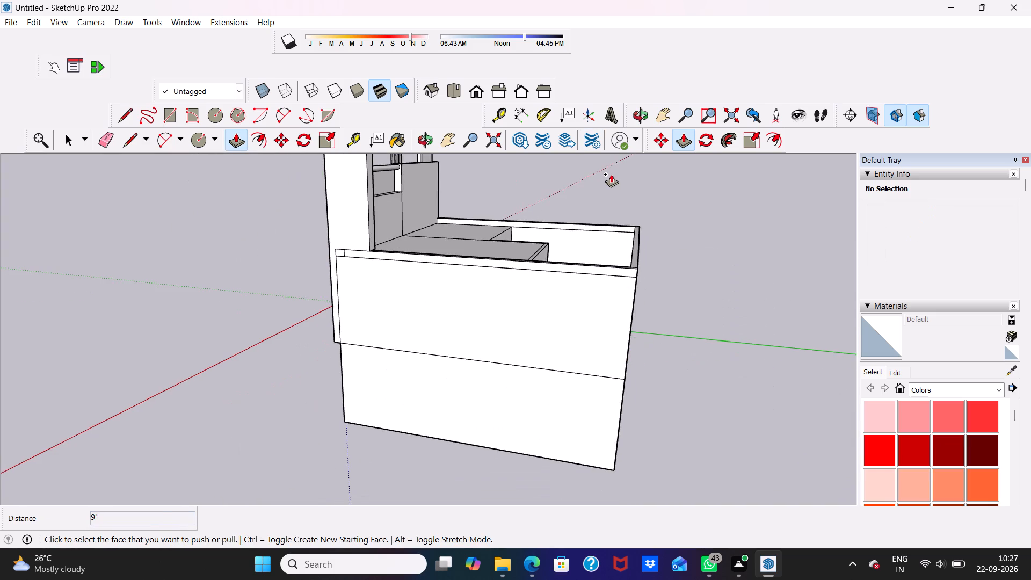
pyautogui.scroll(5, 611, 175)
pyautogui.moveTo(459, 301); pyautogui.dragTo(191, 352, button='middle')
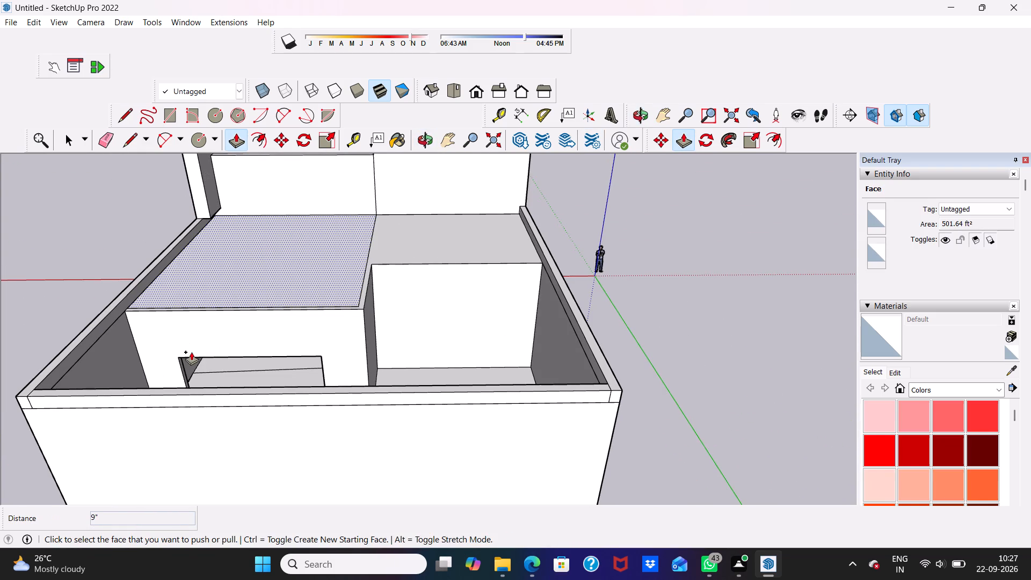
pyautogui.press('space')
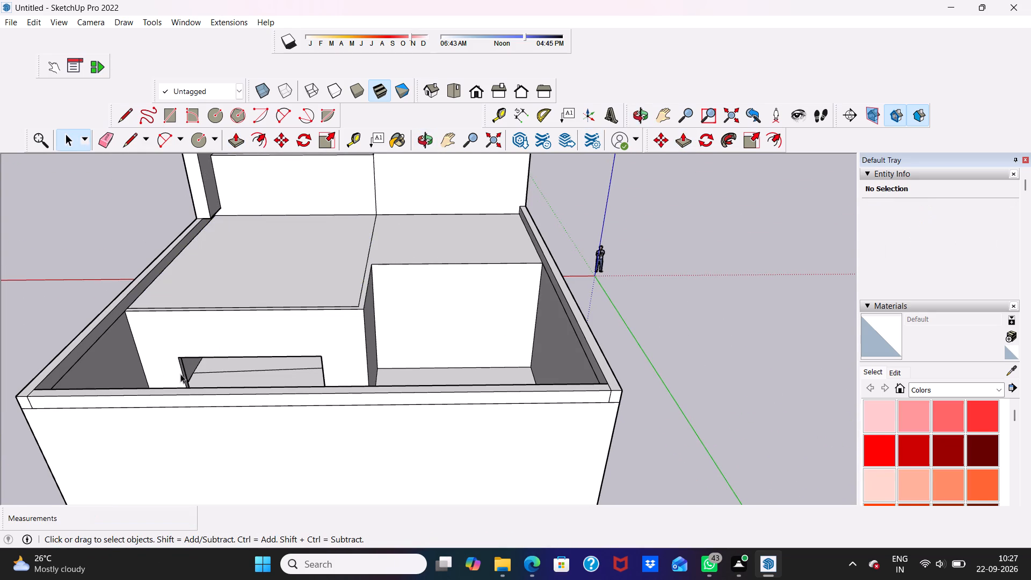
# Push/Pull the blue ground-floor ceiling face over the open bay, away from the stair-like railing, by about 1/2".
pyautogui.scroll(-5, 207, 418)
pyautogui.moveTo(270, 364); pyautogui.dragTo(63, 266, button='middle')
pyautogui.scroll(1, 432, 315)
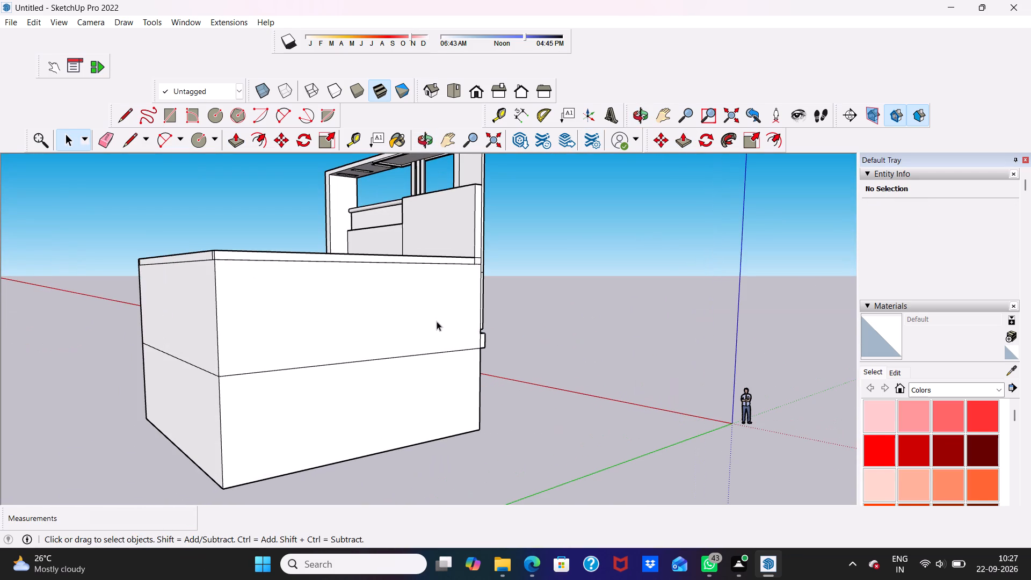
pyautogui.moveTo(437, 321); pyautogui.dragTo(0, 279, button='middle')
pyautogui.scroll(2, 926, 265)
pyautogui.scroll(2, 903, 226)
pyautogui.scroll(1, 944, 99)
pyautogui.scroll(-3, 1030, 0)
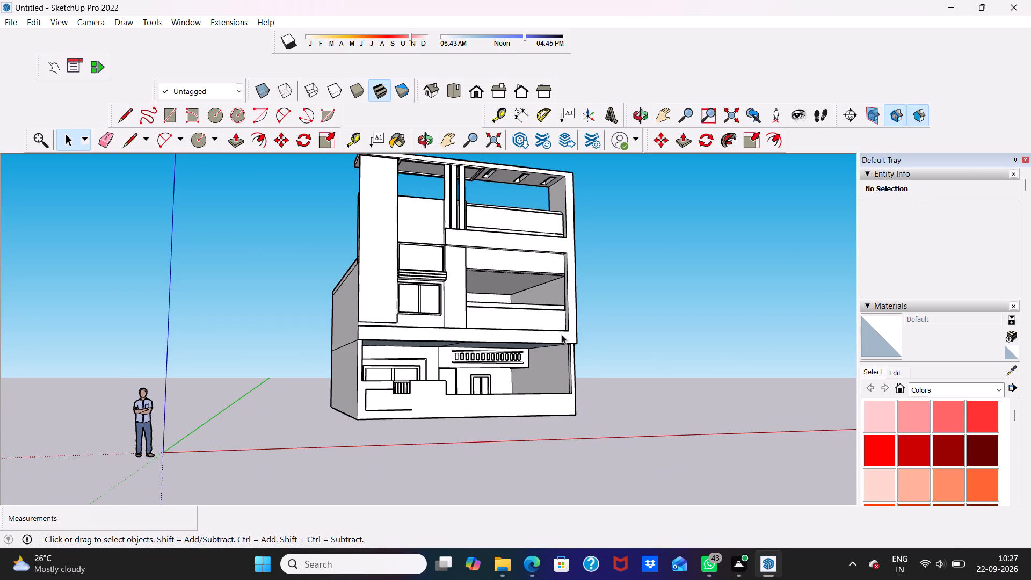
pyautogui.moveTo(608, 393); pyautogui.dragTo(548, 224, button='middle')
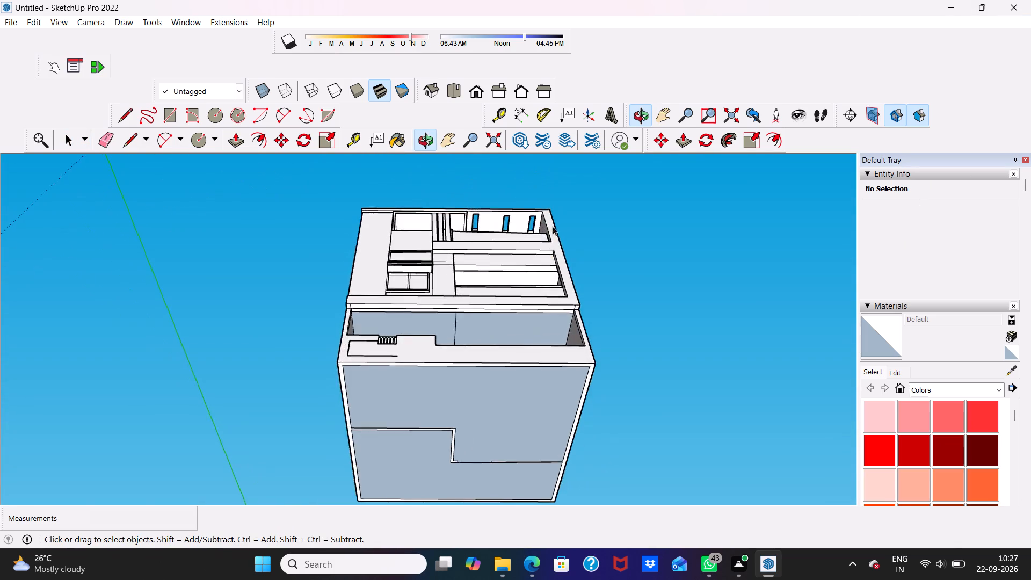
pyautogui.scroll(5, 554, 230)
pyautogui.scroll(5, 460, 395)
pyautogui.click(444, 335)
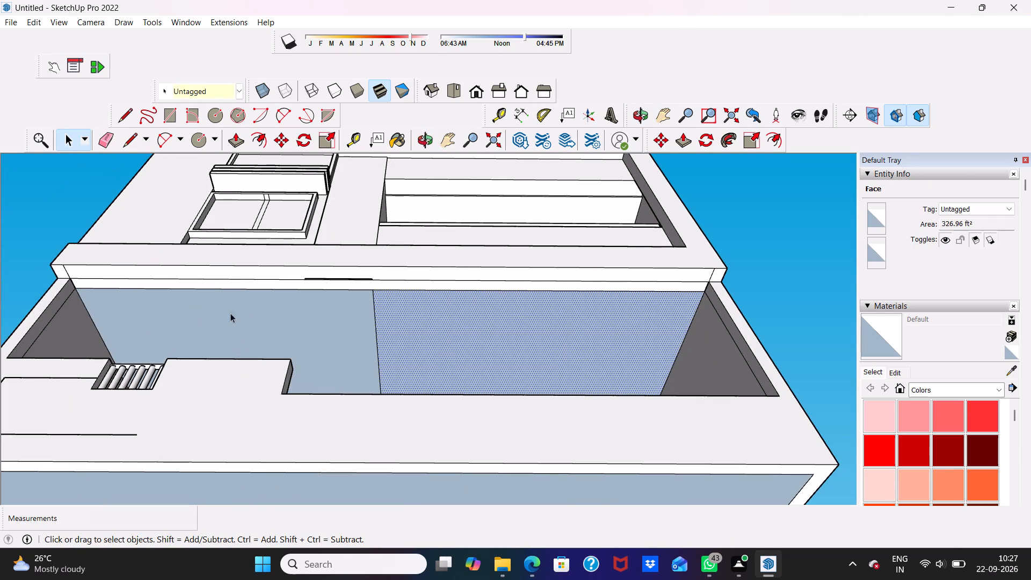
pyautogui.click(239, 138)
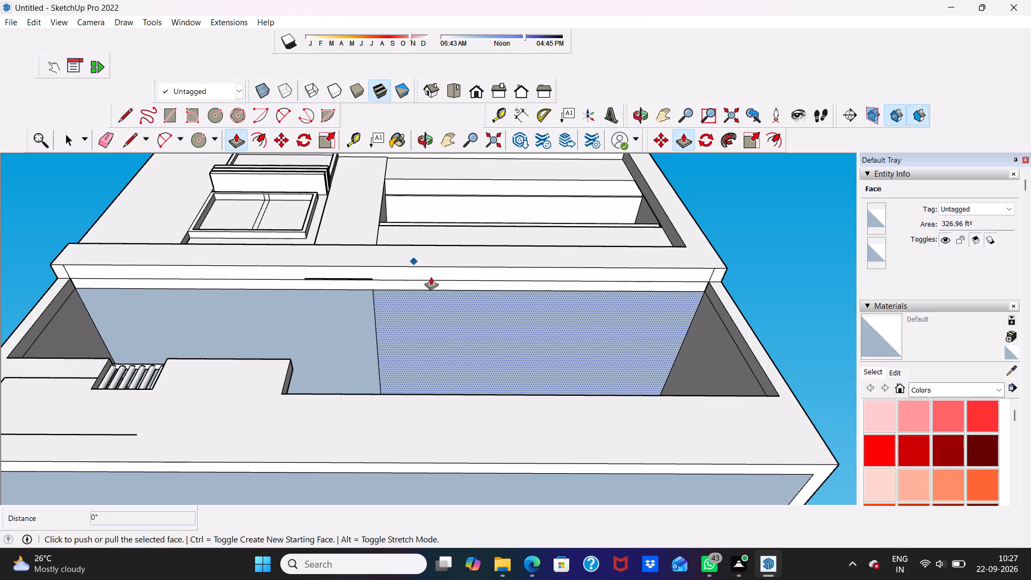
pyautogui.click(471, 315)
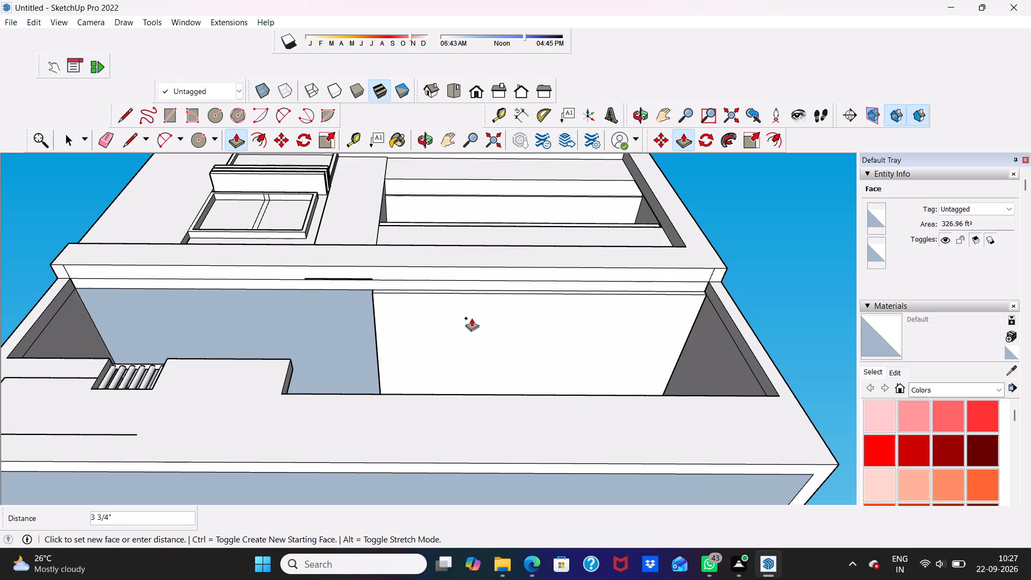
pyautogui.click(473, 314)
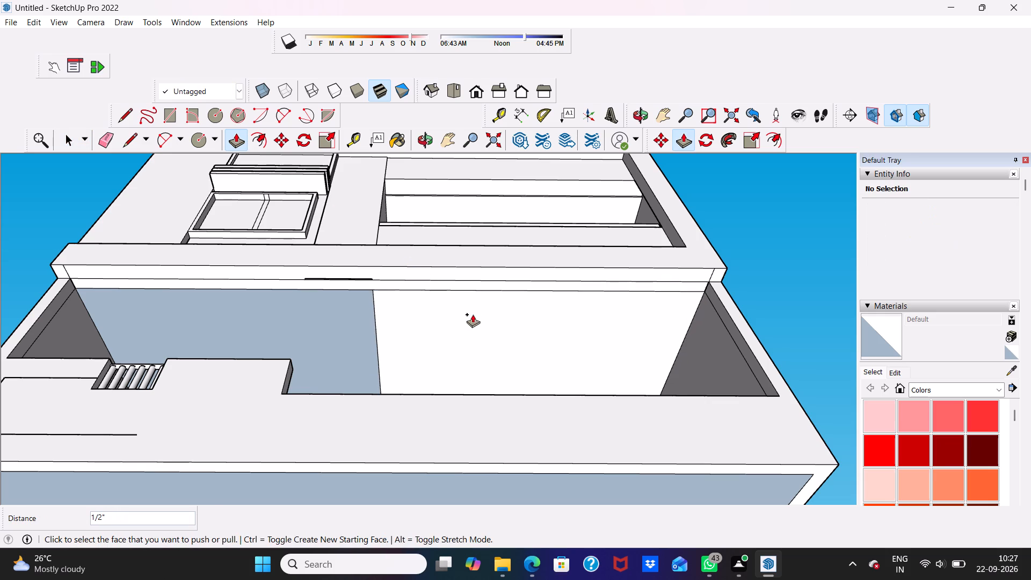
# Push/Pull the adjoining blue ground-floor ceiling face behind the railing by about 1/8".
pyautogui.click(281, 320)
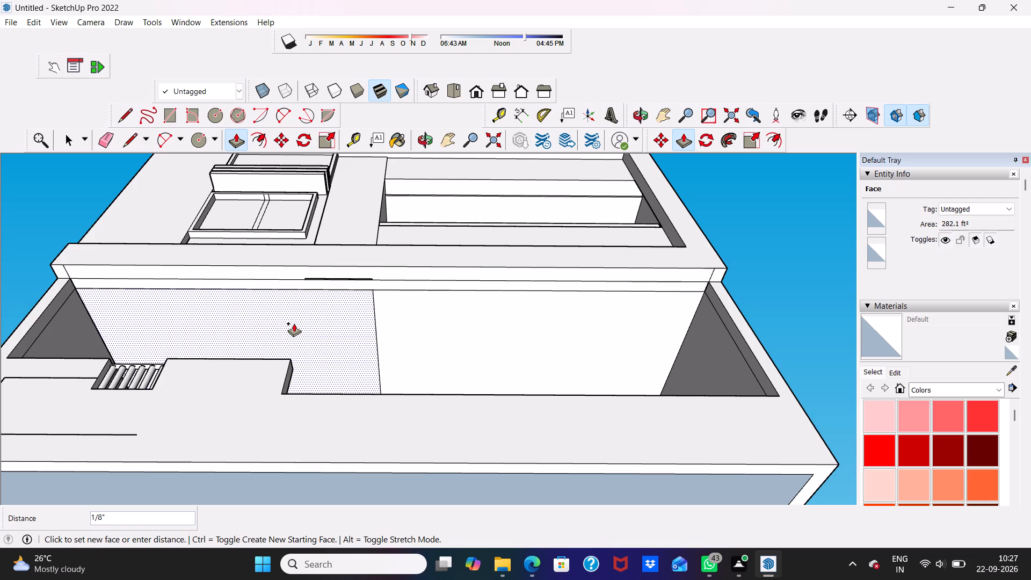
pyautogui.click(294, 323)
# Push/Pull the large blue underside face of the building nearest the front wall.
pyautogui.scroll(-5, 471, 327)
pyautogui.scroll(1, 438, 479)
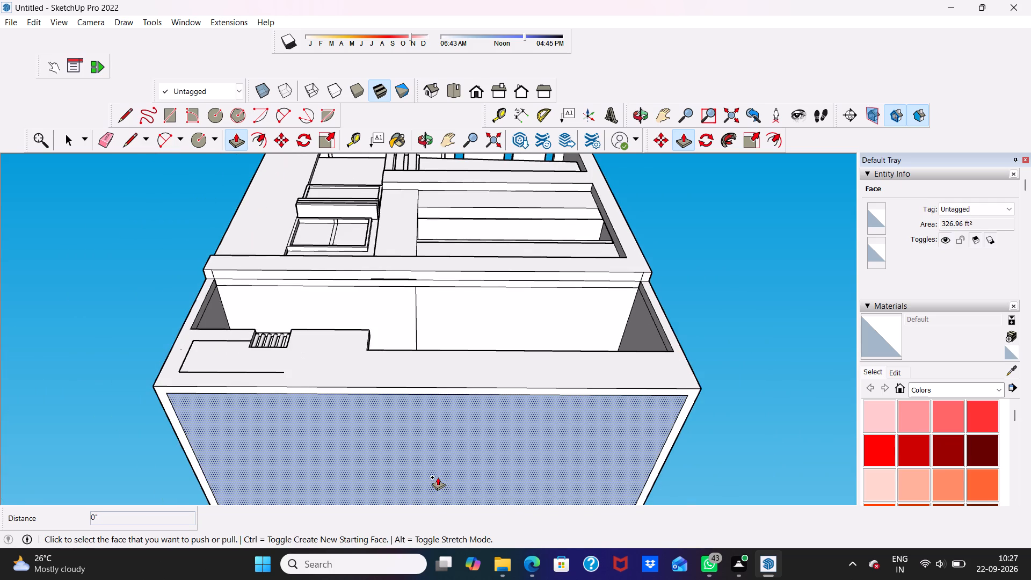
pyautogui.click(440, 465)
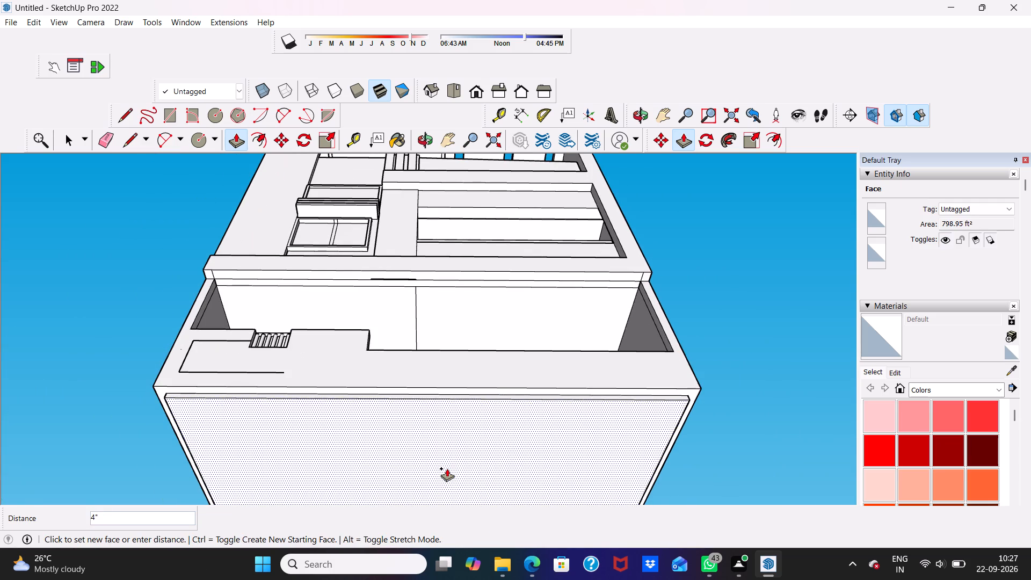
pyautogui.click(448, 464)
# Push/Pull the remaining L-shaped underside face of the building, beyond the large front underside face, by about 6 1/8".
pyautogui.scroll(-5, 529, 404)
pyautogui.scroll(-2, 591, 303)
pyautogui.moveTo(591, 303); pyautogui.dragTo(583, 278, button='middle')
pyautogui.scroll(2, 583, 278)
pyautogui.scroll(-8, 529, 429)
pyautogui.scroll(2, 474, 459)
pyautogui.click(472, 462)
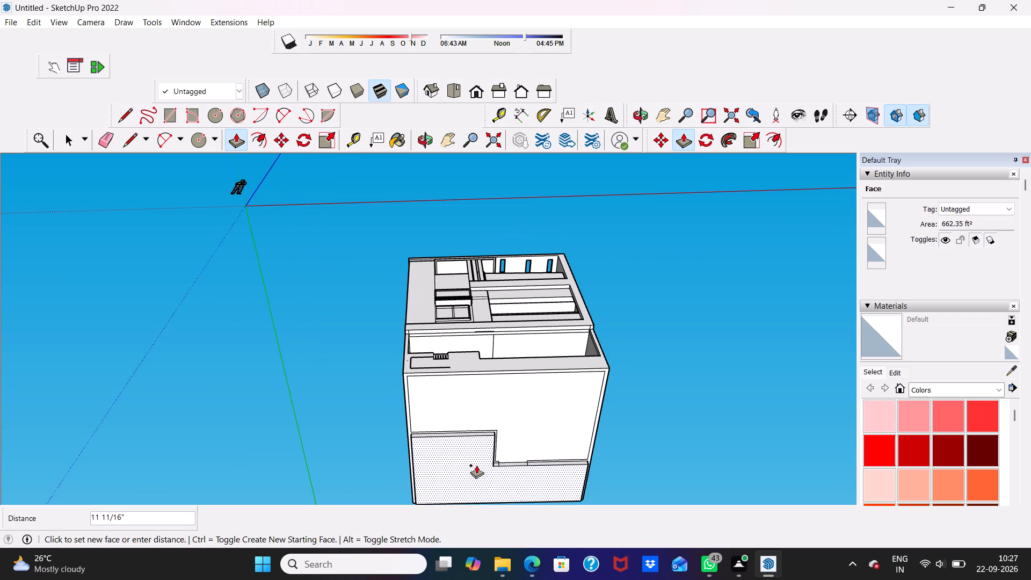
pyautogui.click(477, 460)
# Examine the front facade from several angles, from the upper floors down to the ground-floor boundary wall and its railing.
pyautogui.scroll(-4, 477, 460)
pyautogui.scroll(-3, 534, 340)
pyautogui.moveTo(534, 340); pyautogui.dragTo(533, 351, button='middle')
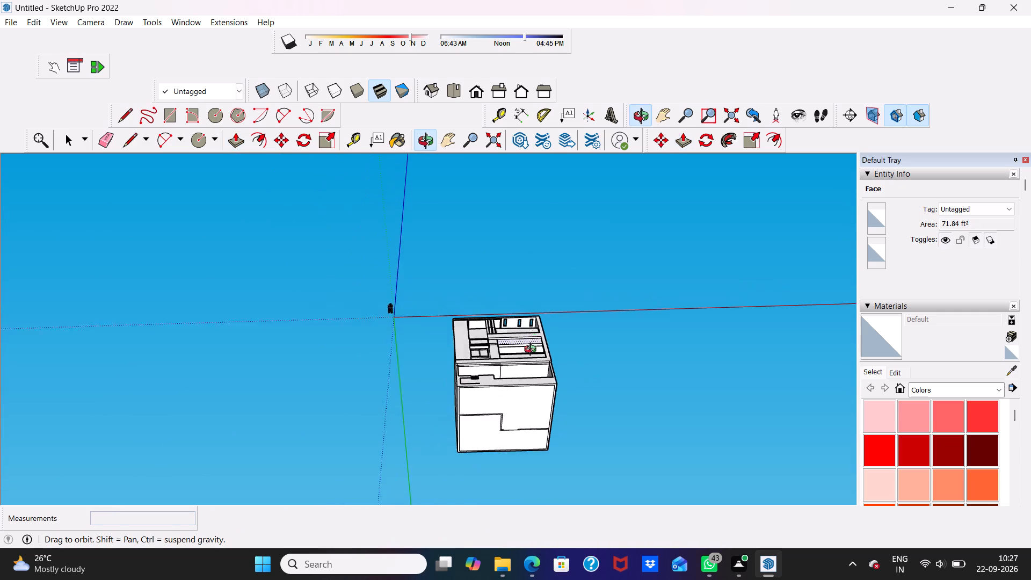
pyautogui.moveTo(533, 351); pyautogui.dragTo(499, 537, button='middle')
pyautogui.scroll(5, 495, 326)
pyautogui.moveTo(494, 395); pyautogui.dragTo(502, 513, button='middle')
pyautogui.scroll(5, 521, 393)
pyautogui.moveTo(515, 397); pyautogui.dragTo(580, 313, button='middle')
pyautogui.scroll(1, 580, 313)
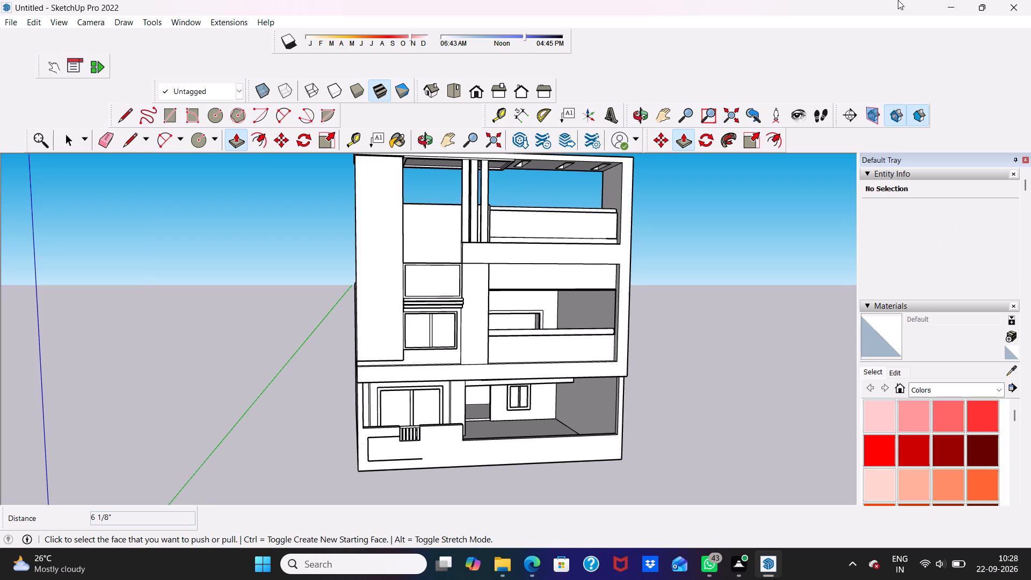
pyautogui.scroll(-4, 898, 0)
pyautogui.press('space')
pyautogui.scroll(-8, 960, 222)
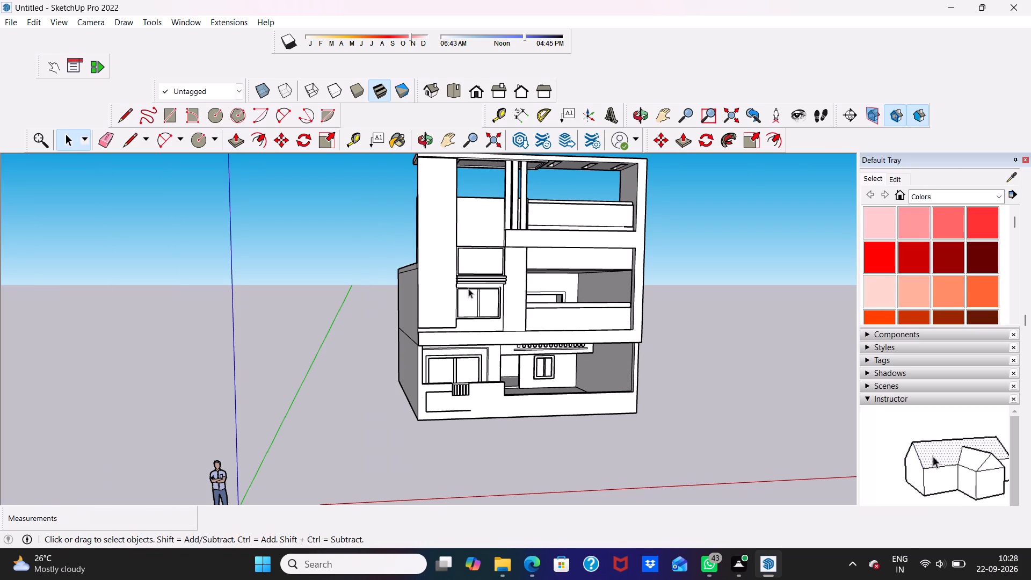
pyautogui.moveTo(465, 289); pyautogui.dragTo(436, 276, button='middle')
pyautogui.scroll(5, 441, 277)
pyautogui.scroll(5, 446, 364)
pyautogui.scroll(-6, 466, 252)
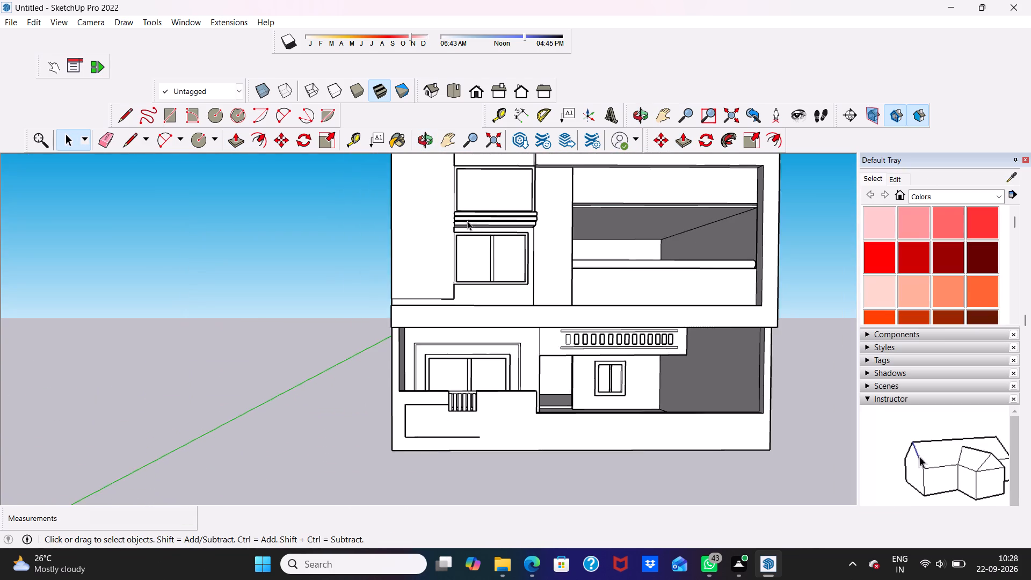
pyautogui.scroll(-1, 498, 317)
pyautogui.scroll(4, 496, 384)
pyautogui.scroll(-2, 444, 361)
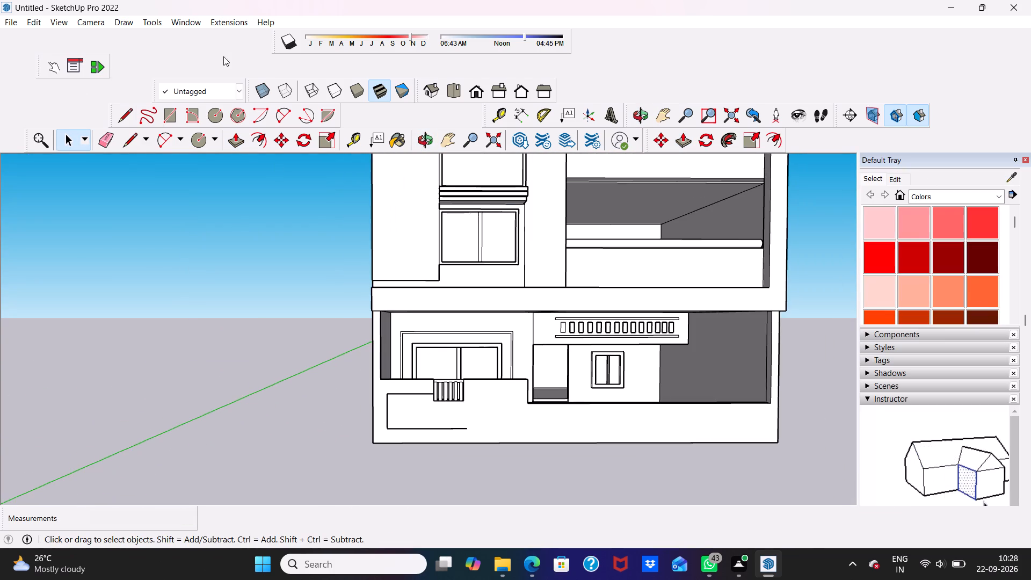
# Draw a vertical line about 6' 2 13/16" long down the front boundary wall beside the railing, from its top edge to its bottom edge.
pyautogui.click(125, 137)
pyautogui.scroll(-1, 436, 355)
pyautogui.scroll(5, 506, 396)
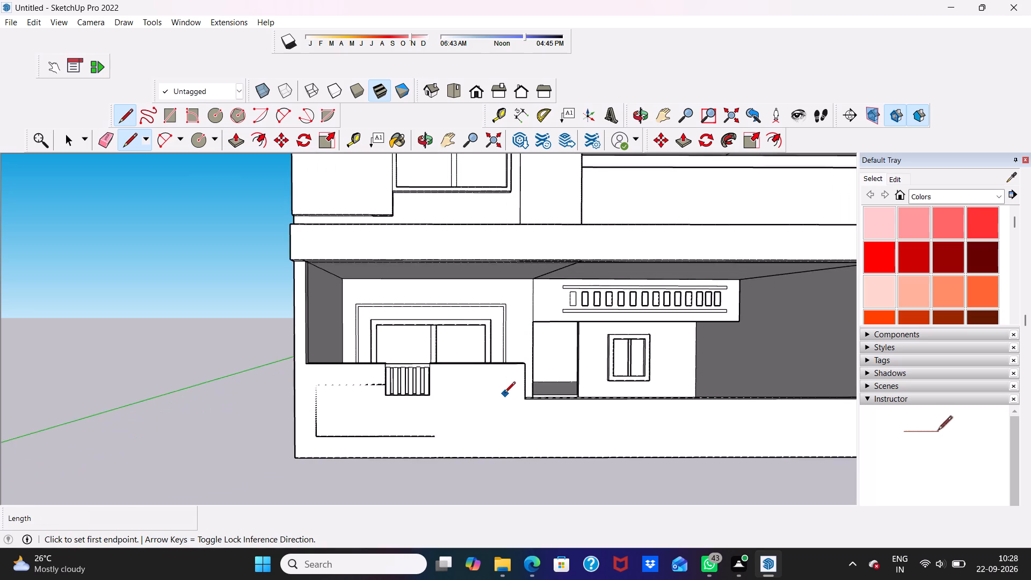
pyautogui.scroll(4, 480, 410)
pyautogui.scroll(-3, 348, 381)
pyautogui.scroll(-3, 216, 334)
pyautogui.moveTo(412, 317); pyautogui.dragTo(464, 355, button='middle')
pyautogui.scroll(3, 464, 356)
pyautogui.scroll(4, 401, 421)
pyautogui.scroll(-1, 280, 483)
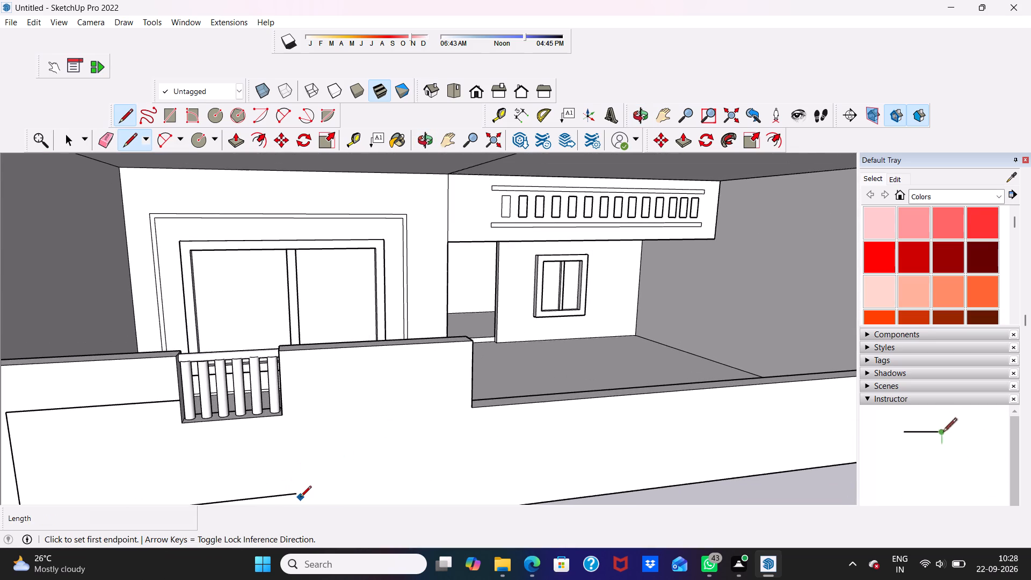
pyautogui.scroll(-2, 297, 350)
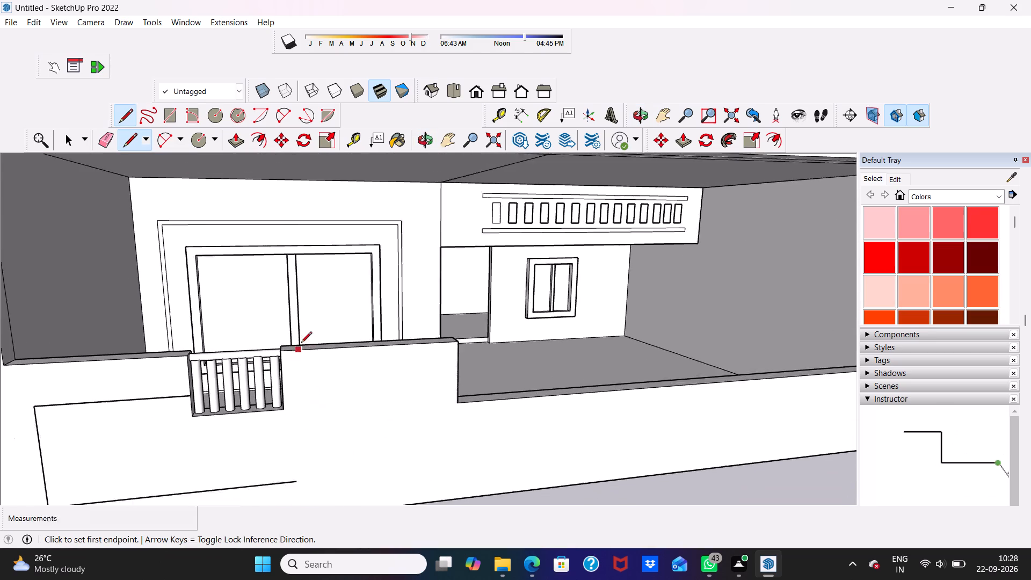
pyautogui.scroll(-3, 301, 344)
pyautogui.moveTo(288, 383); pyautogui.dragTo(268, 315, button='middle')
pyautogui.scroll(3, 268, 315)
pyautogui.scroll(2, 278, 401)
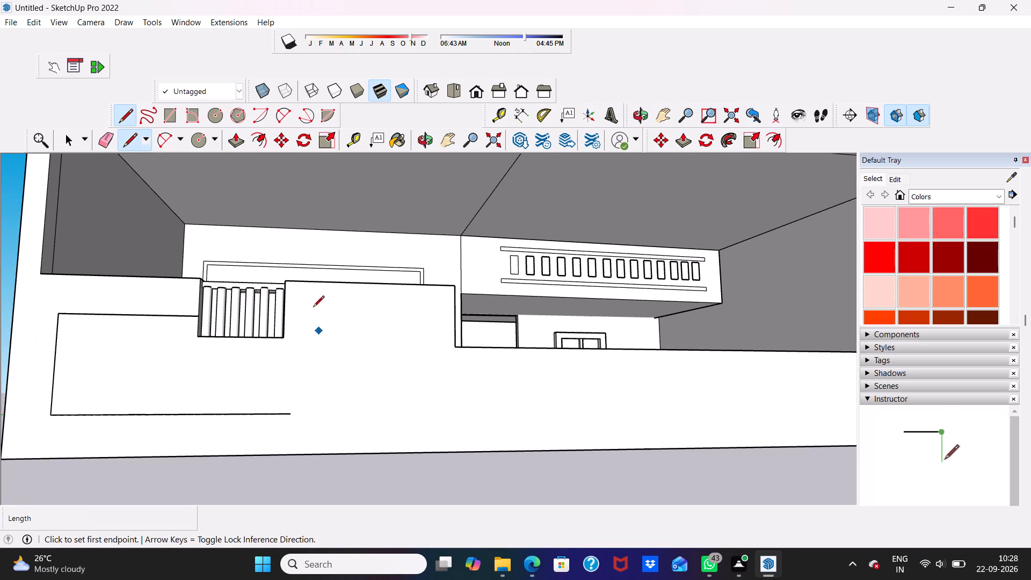
pyautogui.click(340, 284)
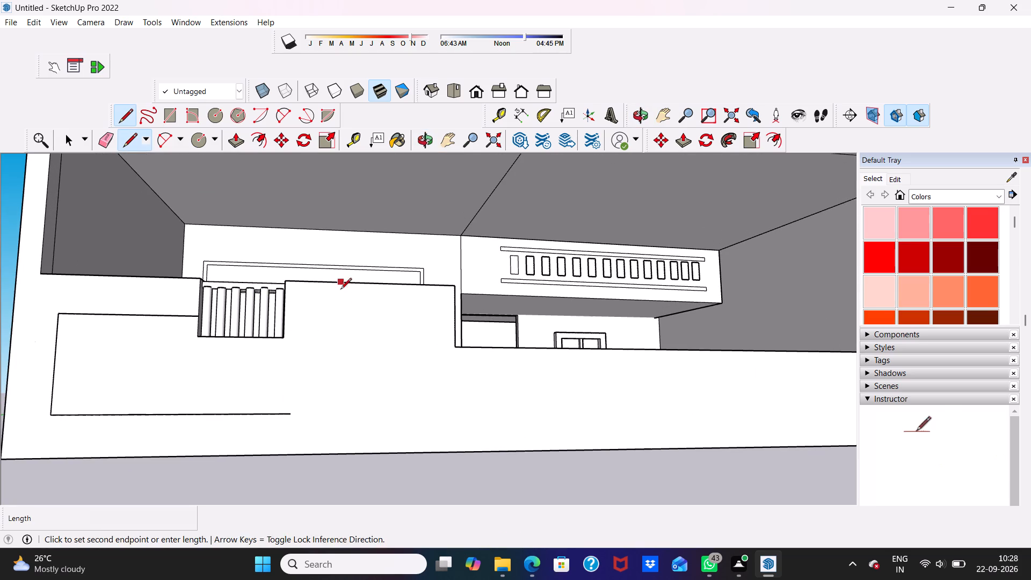
pyautogui.click(339, 456)
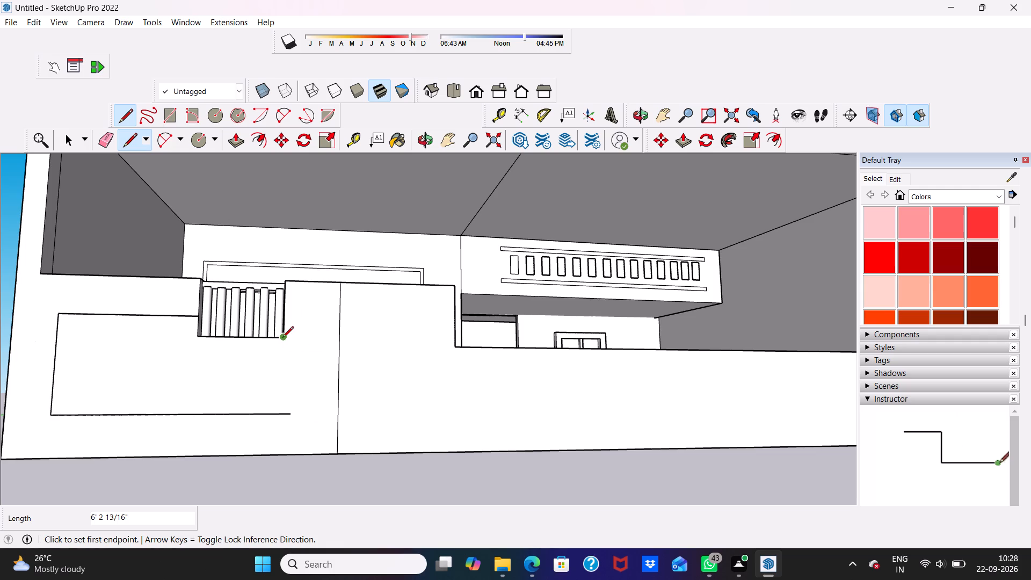
# Draw a vertical line about 2' 8 5/8" long from the railing opening's lower corner to the horizontal line below, closing the panel outline.
pyautogui.click(282, 338)
pyautogui.click(281, 410)
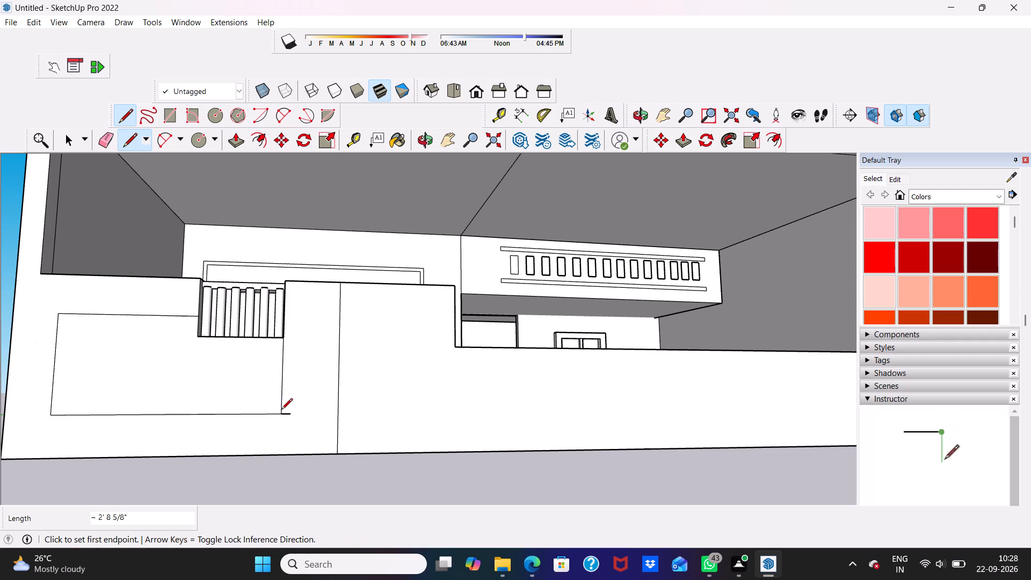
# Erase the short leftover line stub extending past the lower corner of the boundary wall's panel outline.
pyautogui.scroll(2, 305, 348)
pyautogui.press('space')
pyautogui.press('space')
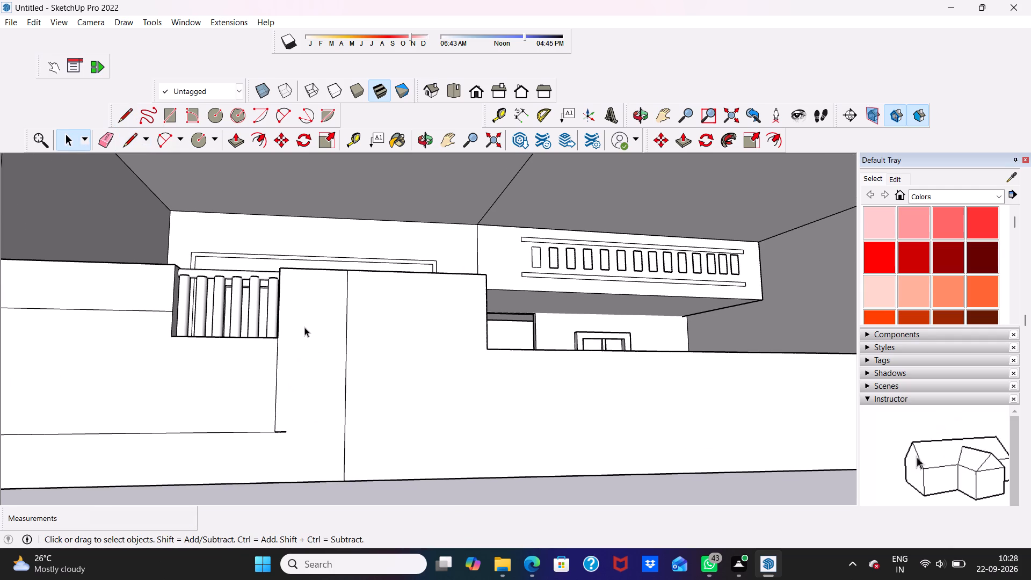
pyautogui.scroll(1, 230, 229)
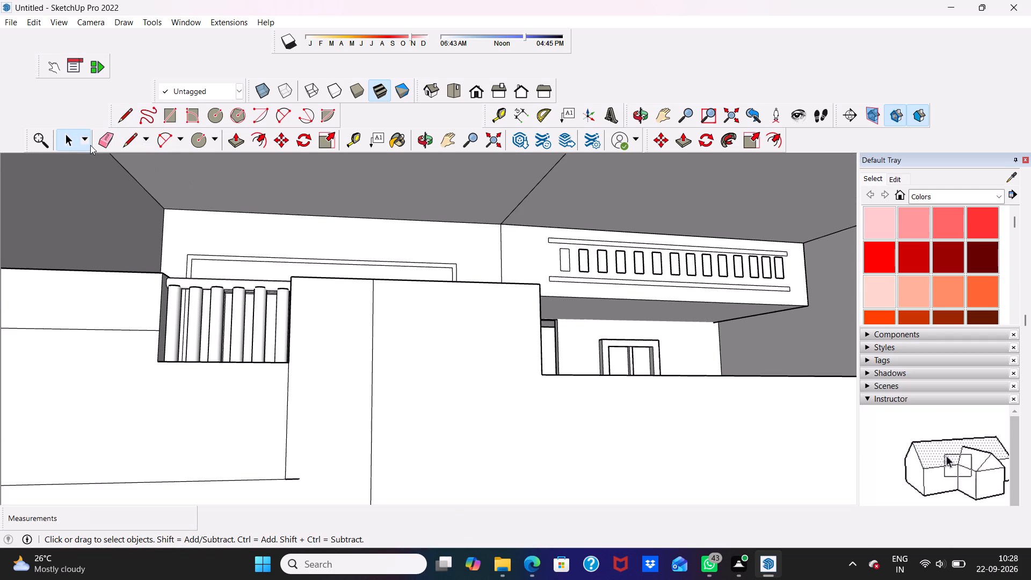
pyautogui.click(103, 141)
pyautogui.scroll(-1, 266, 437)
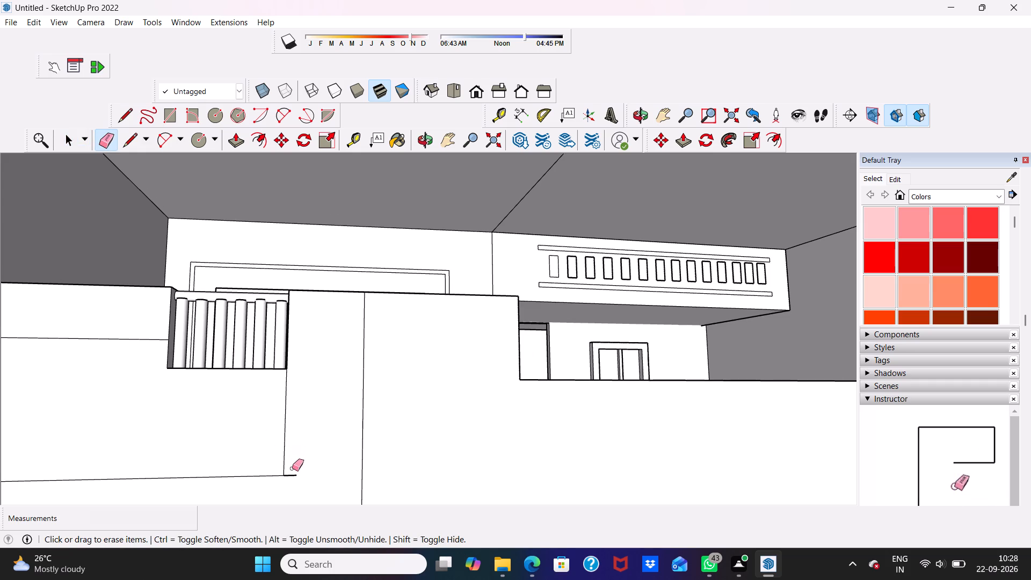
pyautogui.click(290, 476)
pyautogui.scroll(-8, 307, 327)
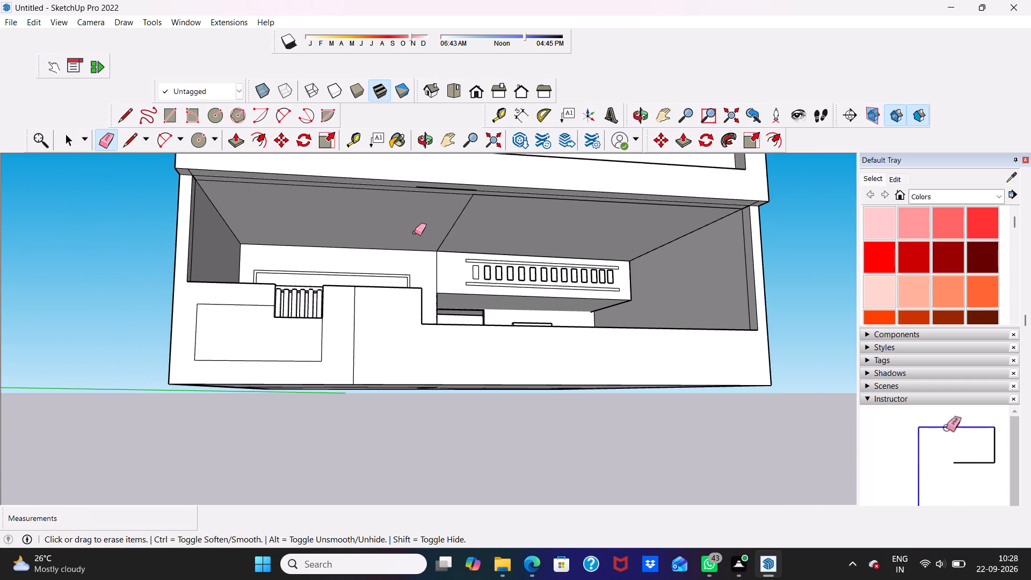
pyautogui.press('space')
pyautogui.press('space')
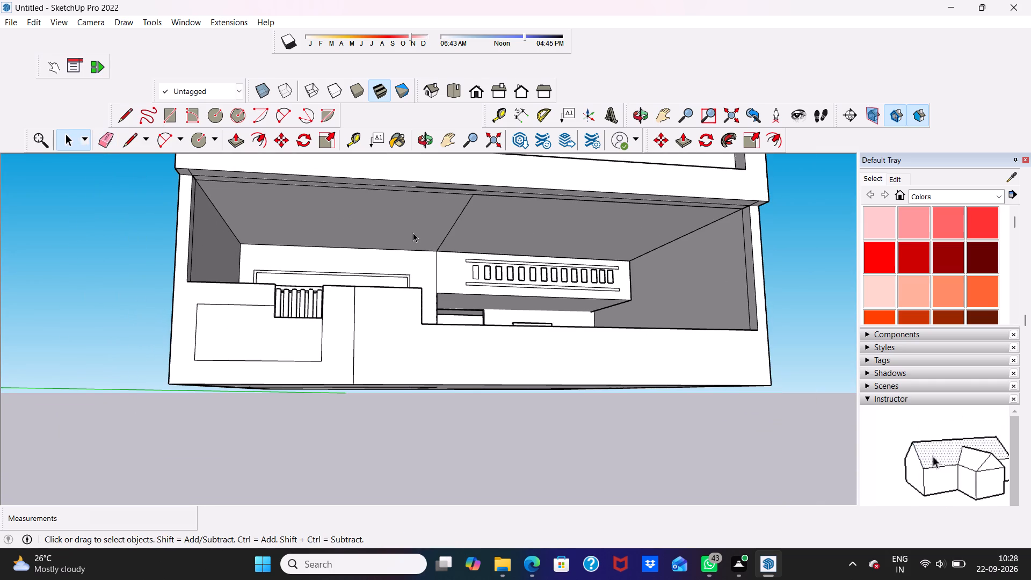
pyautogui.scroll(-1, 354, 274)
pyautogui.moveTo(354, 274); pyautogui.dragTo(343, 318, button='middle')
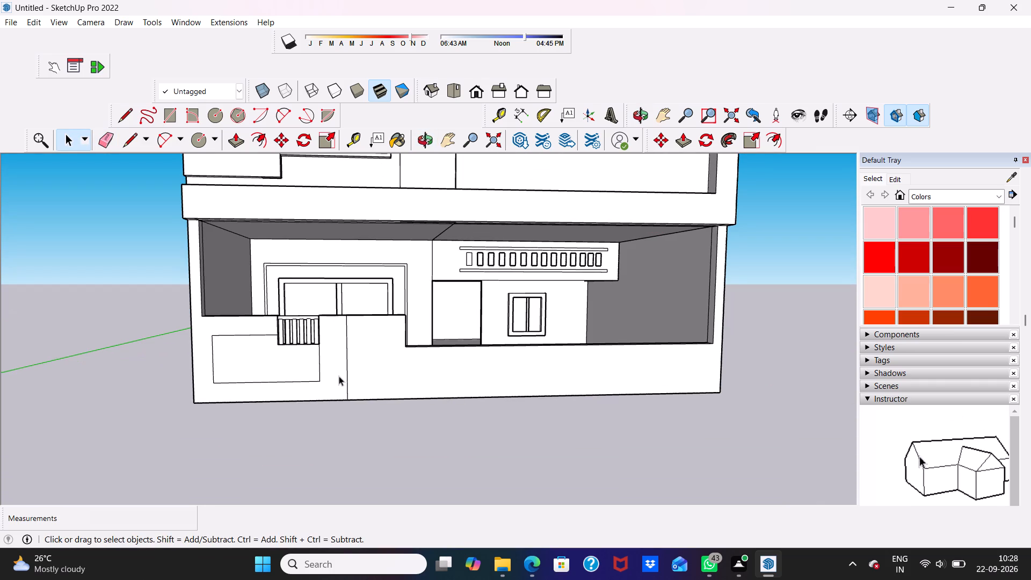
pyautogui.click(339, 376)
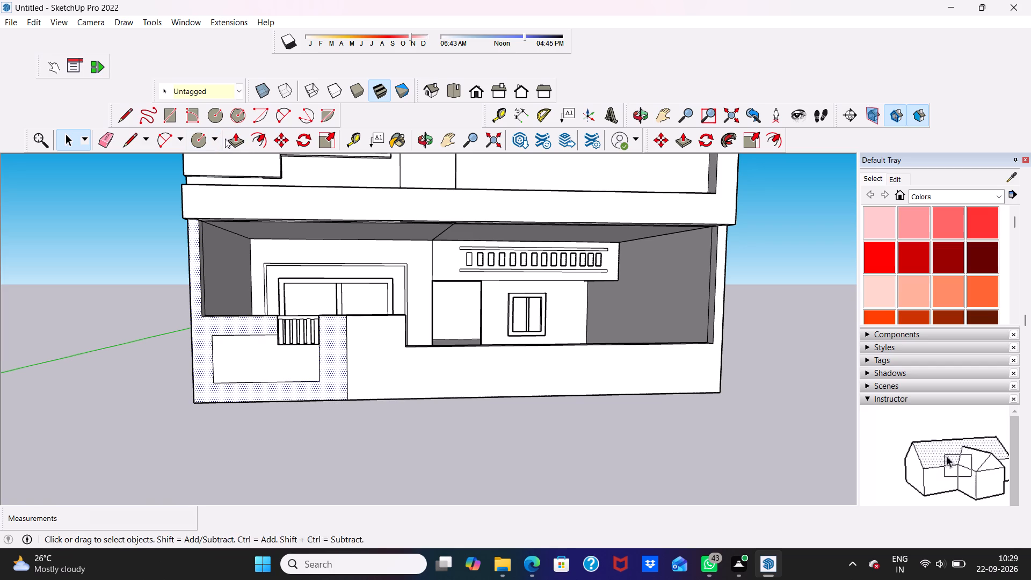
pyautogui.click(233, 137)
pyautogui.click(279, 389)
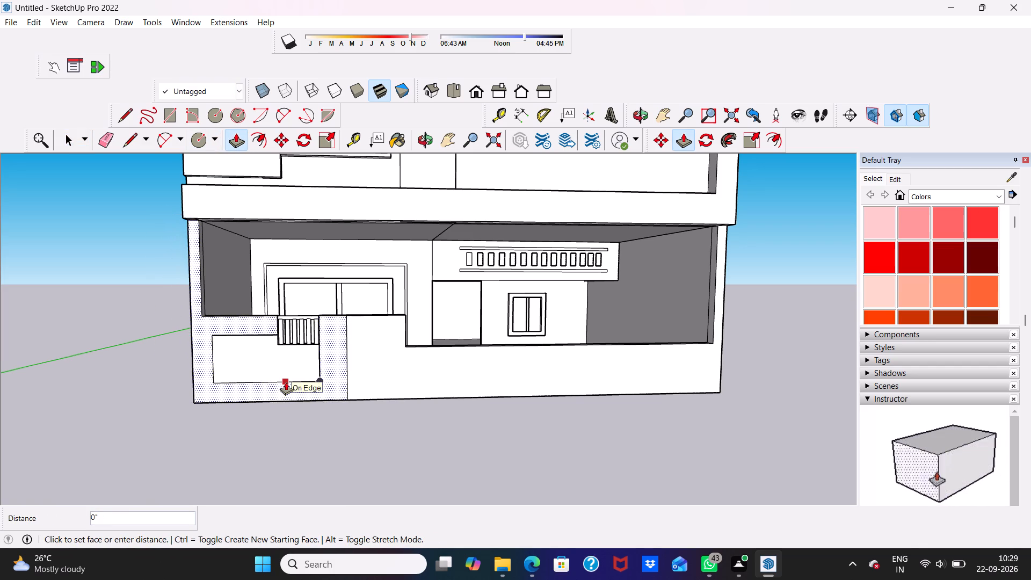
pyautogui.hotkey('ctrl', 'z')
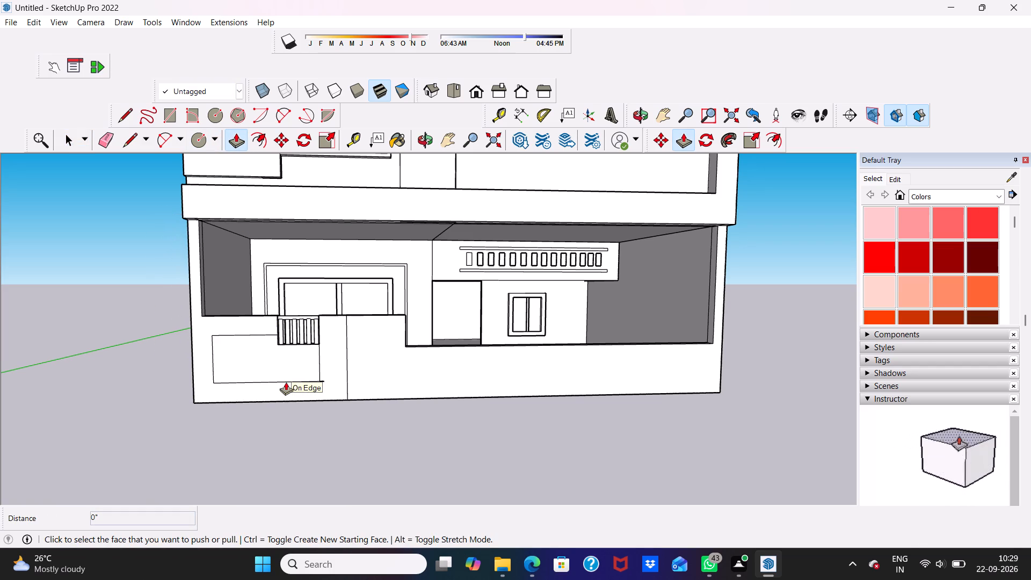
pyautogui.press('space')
# Erase the short line stub sticking out past the lower corner of the boundary wall's panel outline.
pyautogui.scroll(6, 304, 369)
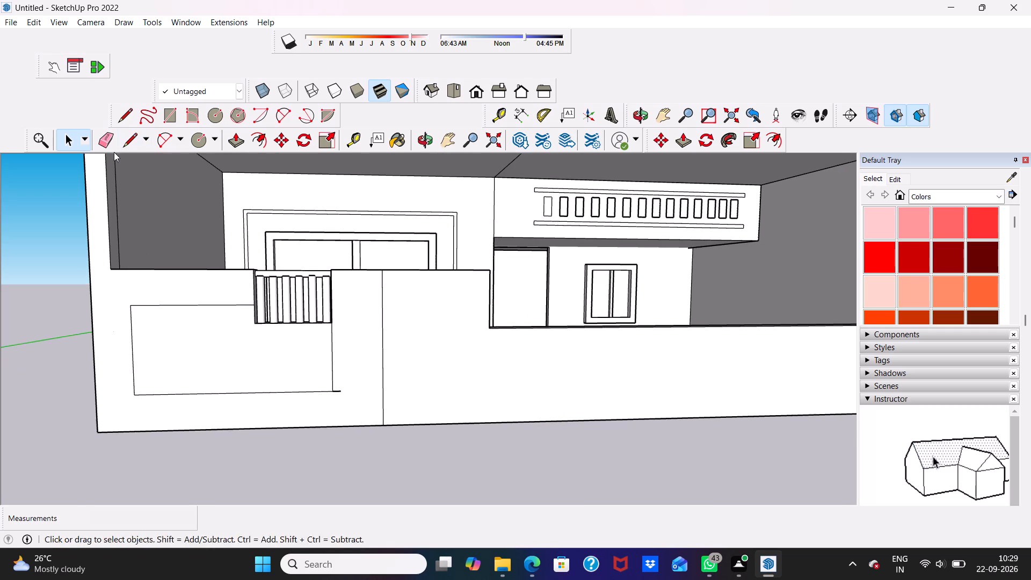
pyautogui.click(106, 142)
pyautogui.scroll(2, 257, 330)
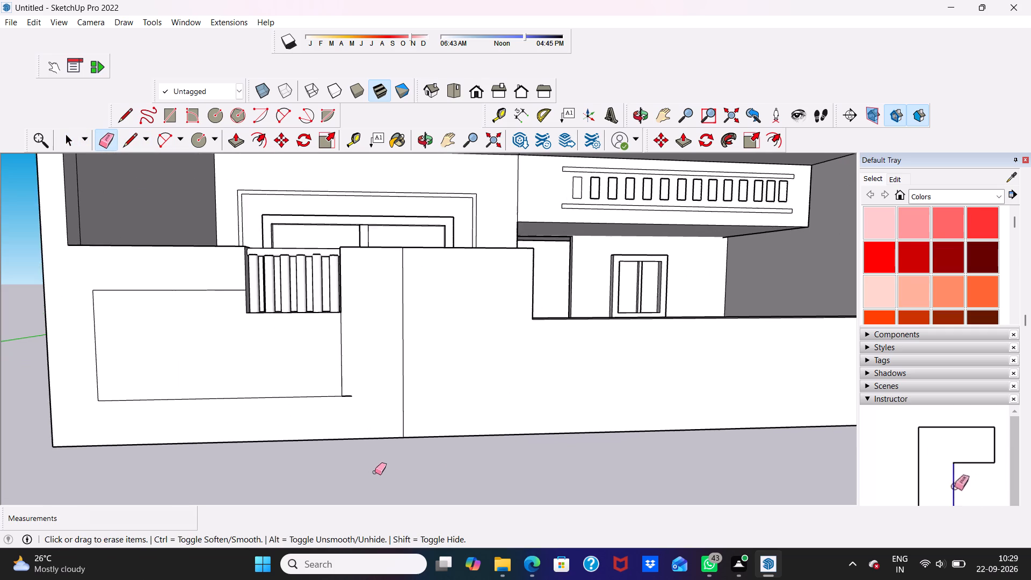
pyautogui.scroll(1, 438, 462)
pyautogui.scroll(4, 335, 367)
pyautogui.click(341, 403)
pyautogui.scroll(-4, 341, 400)
pyautogui.scroll(-4, 224, 288)
pyautogui.scroll(3, 193, 281)
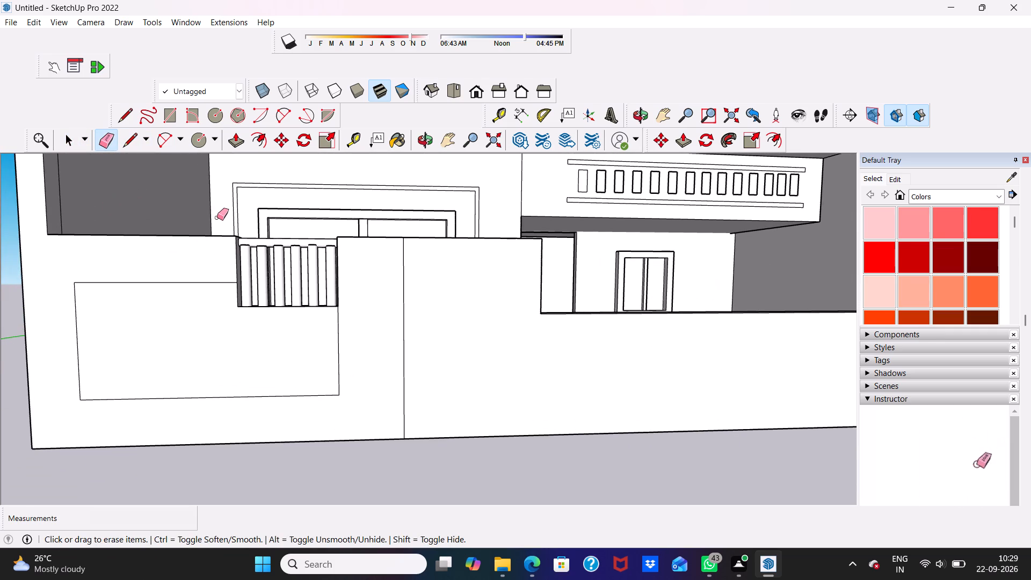
pyautogui.press('space')
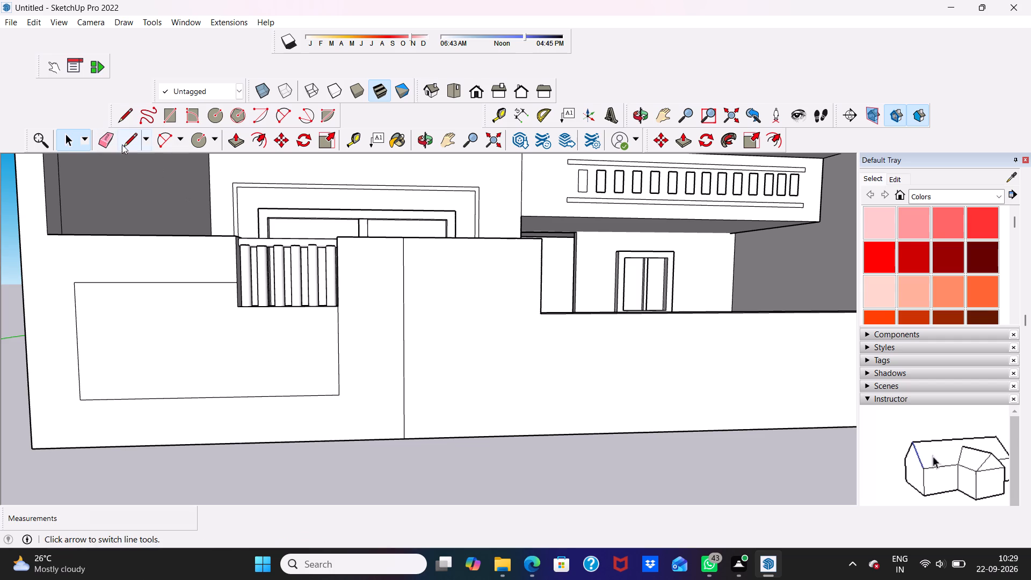
# Draw a 9" horizontal line from the boundary wall's top inner corner to the building's outer edge, separating the wall from the side post.
pyautogui.click(134, 141)
pyautogui.scroll(3, 77, 223)
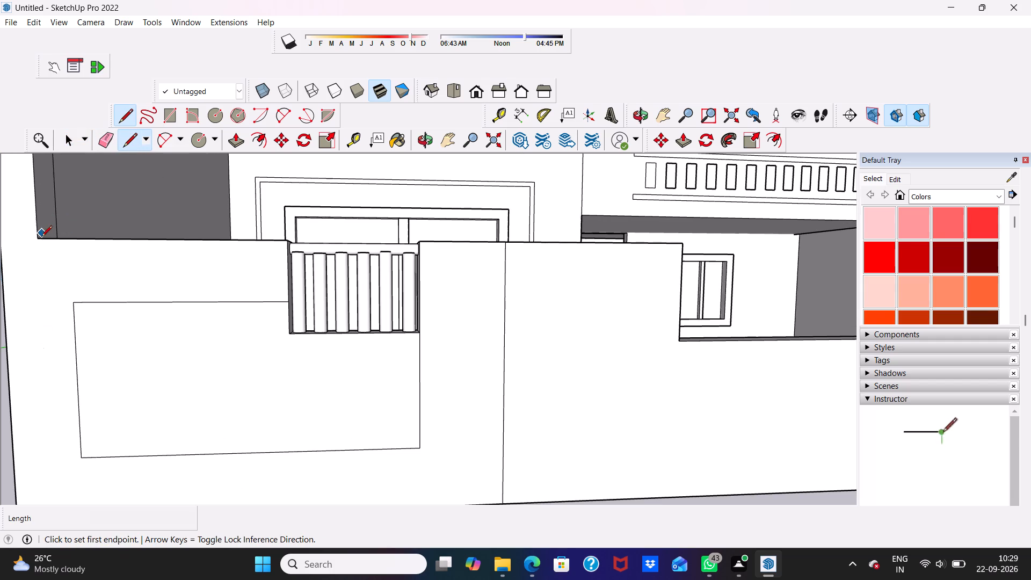
pyautogui.click(39, 241)
pyautogui.scroll(-5, 39, 241)
pyautogui.scroll(2, 39, 241)
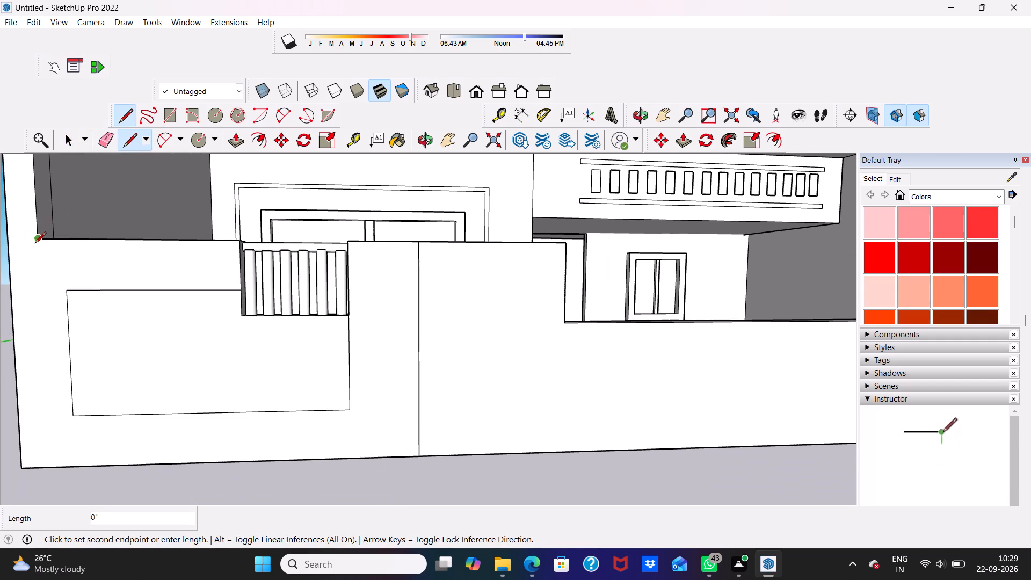
pyautogui.click(8, 242)
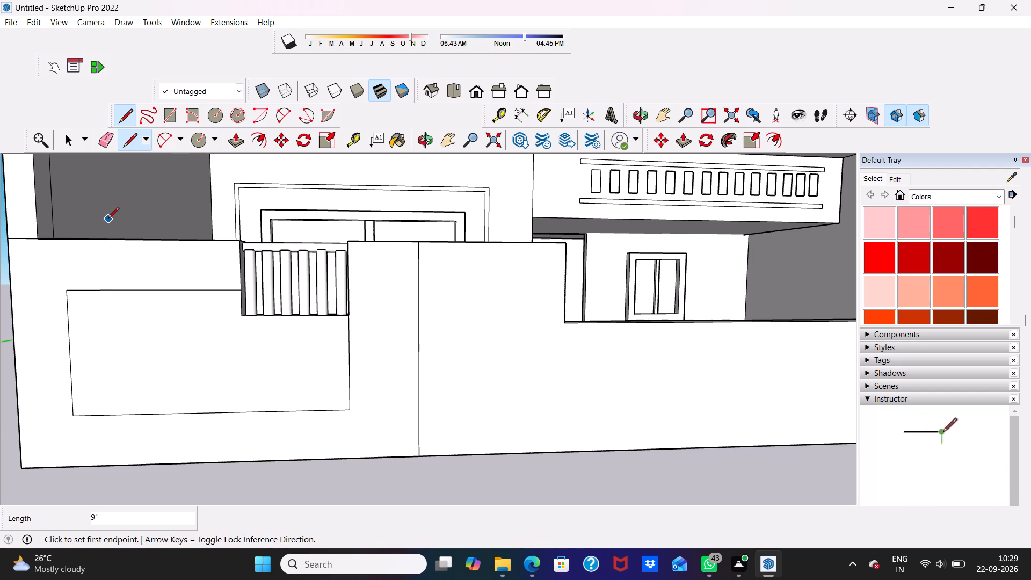
pyautogui.press('space')
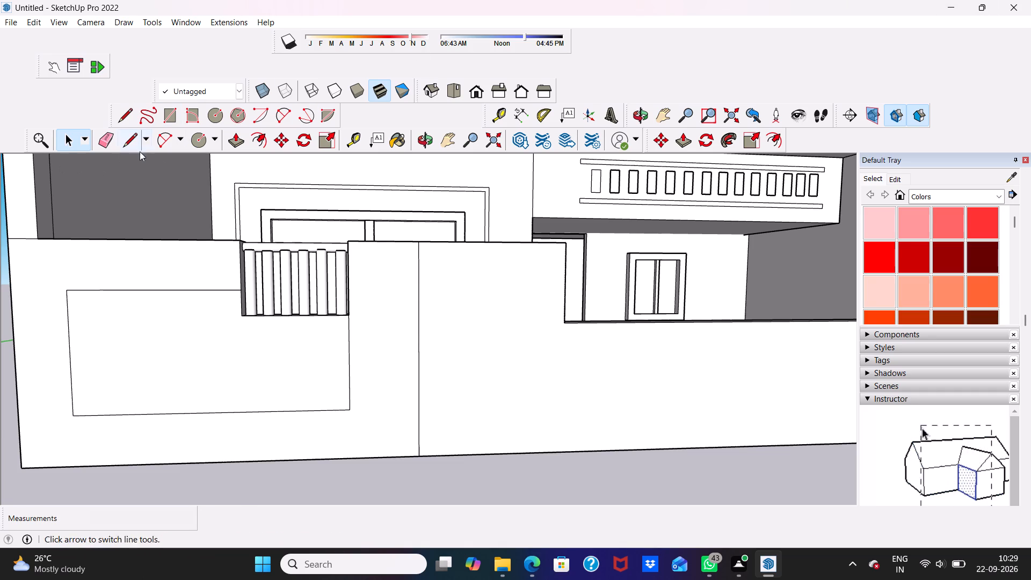
# Push/Pull the boundary wall face framing the rectangular panel and railing outward by 1'.
pyautogui.click(238, 136)
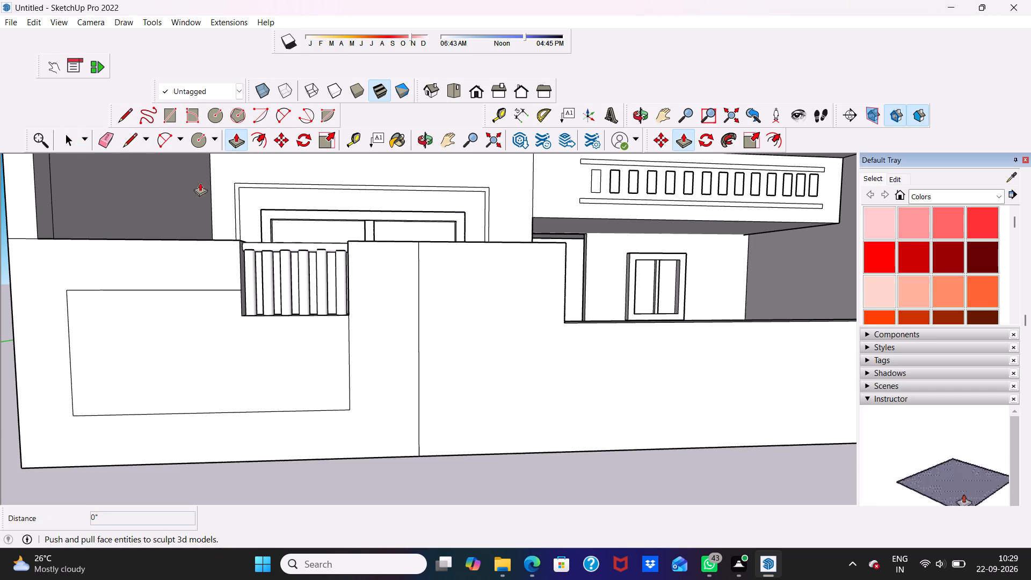
pyautogui.click(79, 261)
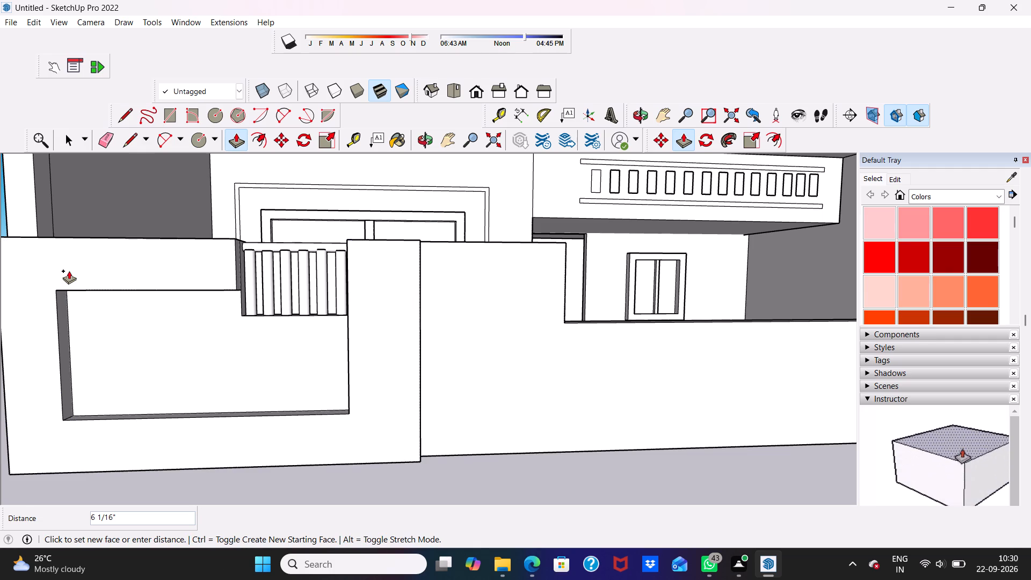
pyautogui.write("1'")
pyautogui.press('Return')
pyautogui.scroll(-3, 95, 306)
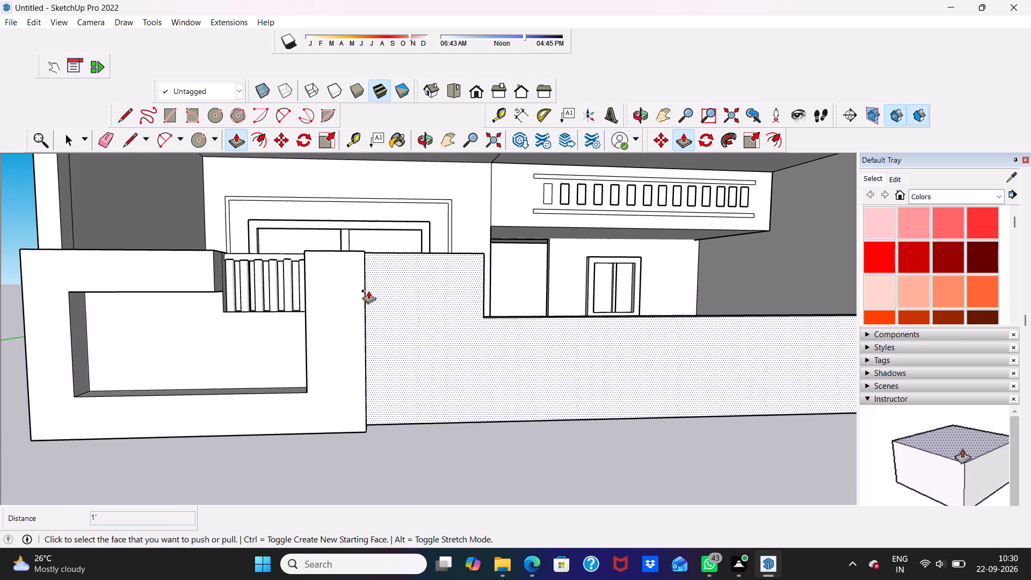
pyautogui.moveTo(367, 289); pyautogui.dragTo(245, 327, button='middle')
pyautogui.press('space')
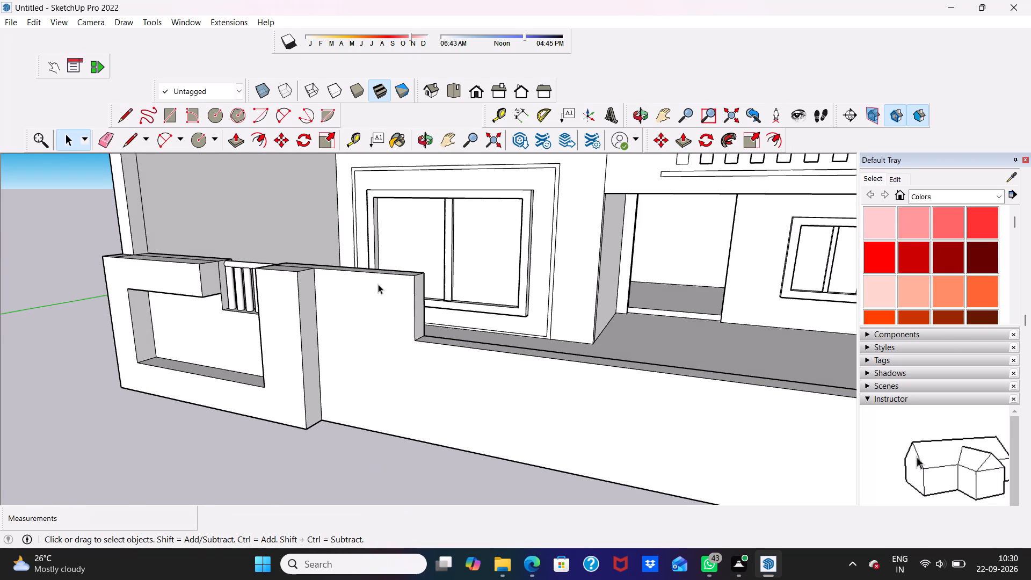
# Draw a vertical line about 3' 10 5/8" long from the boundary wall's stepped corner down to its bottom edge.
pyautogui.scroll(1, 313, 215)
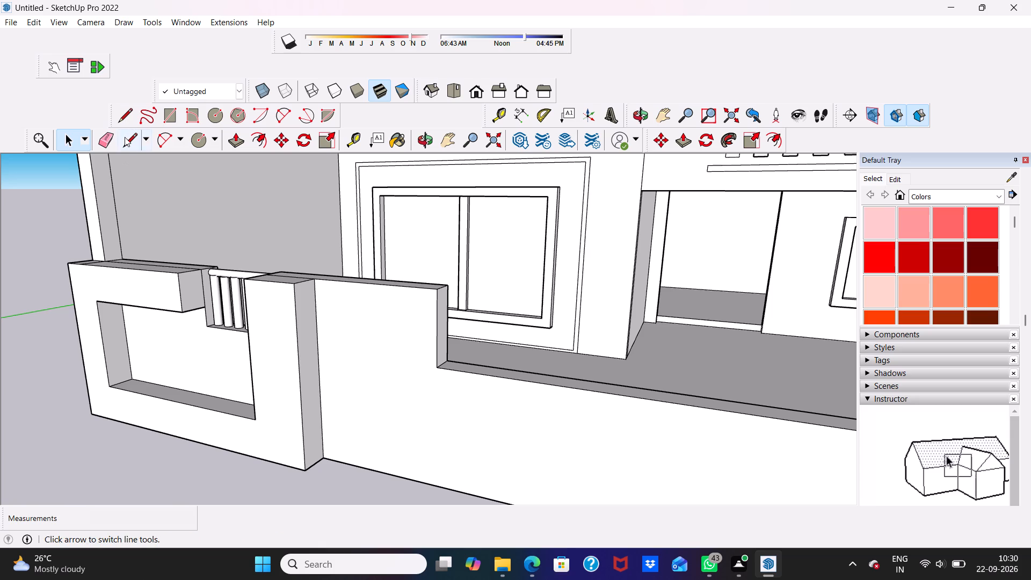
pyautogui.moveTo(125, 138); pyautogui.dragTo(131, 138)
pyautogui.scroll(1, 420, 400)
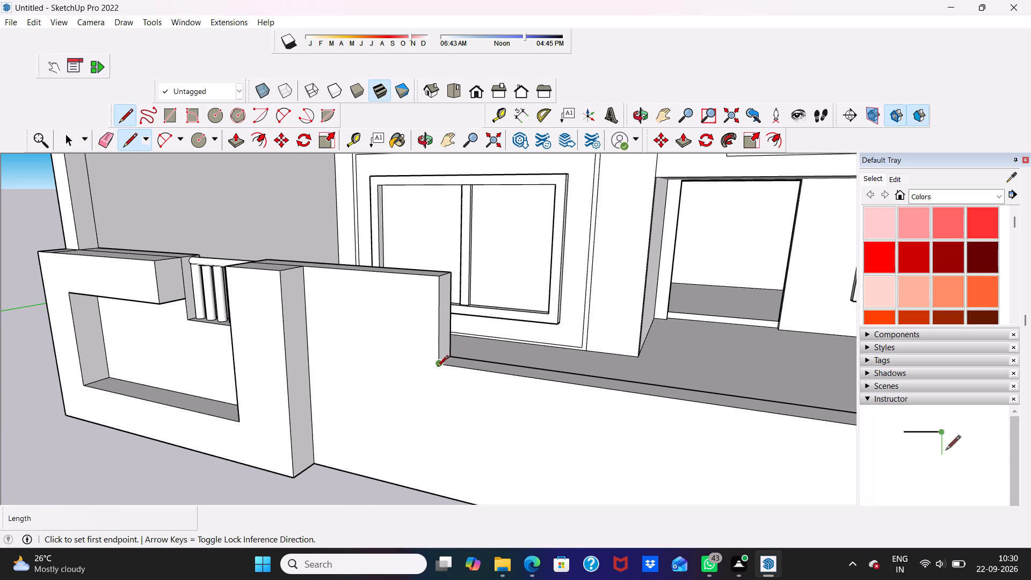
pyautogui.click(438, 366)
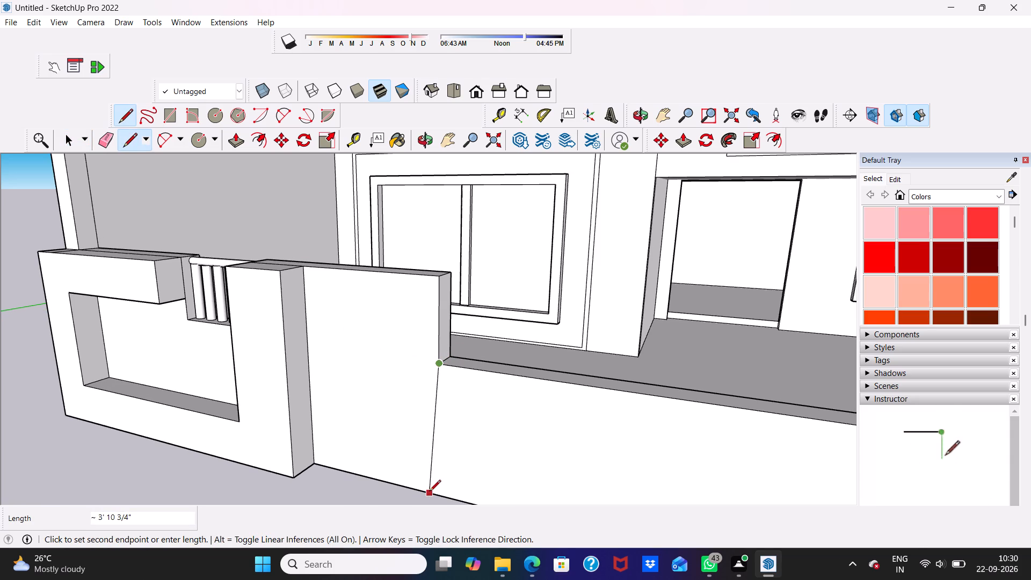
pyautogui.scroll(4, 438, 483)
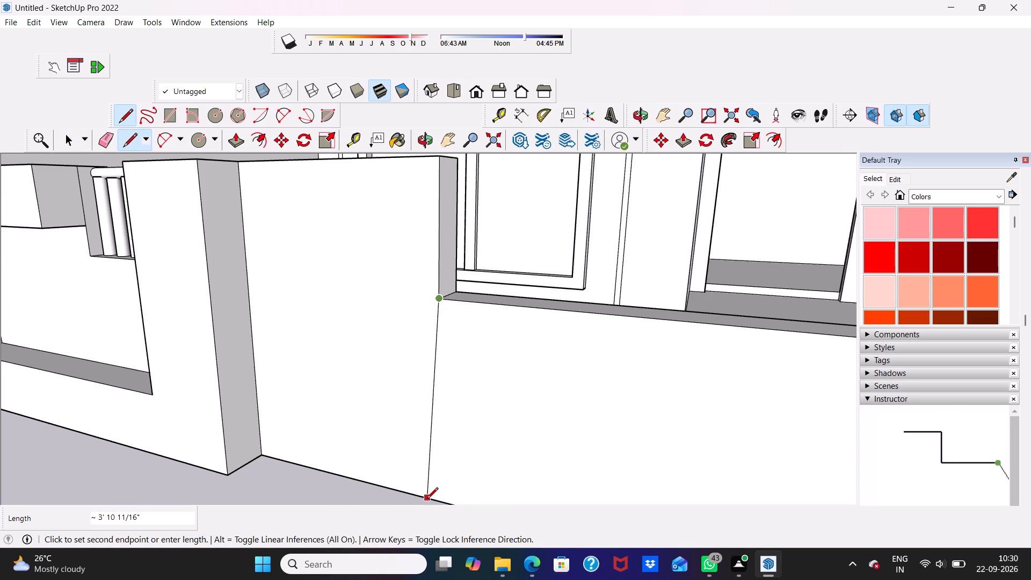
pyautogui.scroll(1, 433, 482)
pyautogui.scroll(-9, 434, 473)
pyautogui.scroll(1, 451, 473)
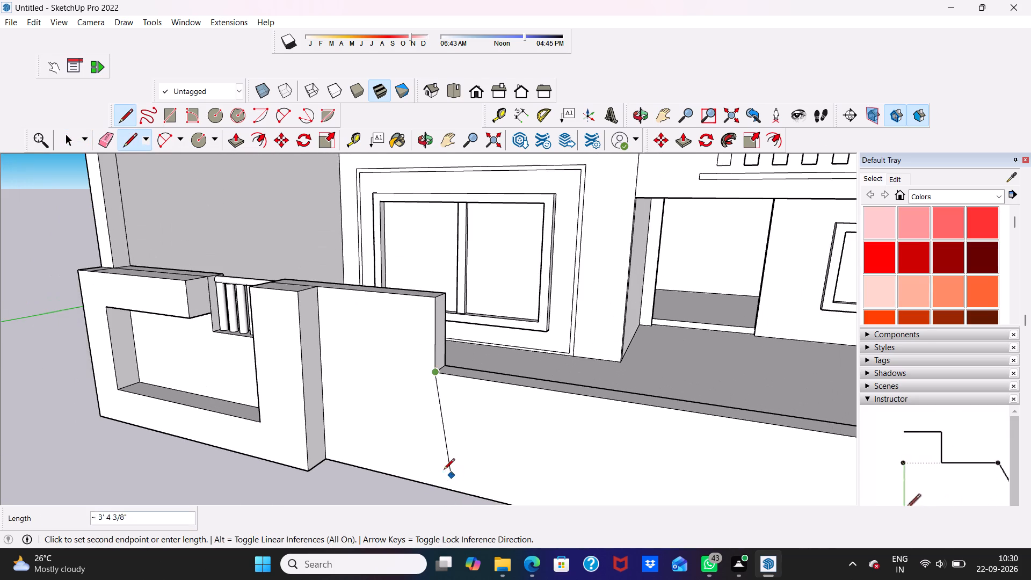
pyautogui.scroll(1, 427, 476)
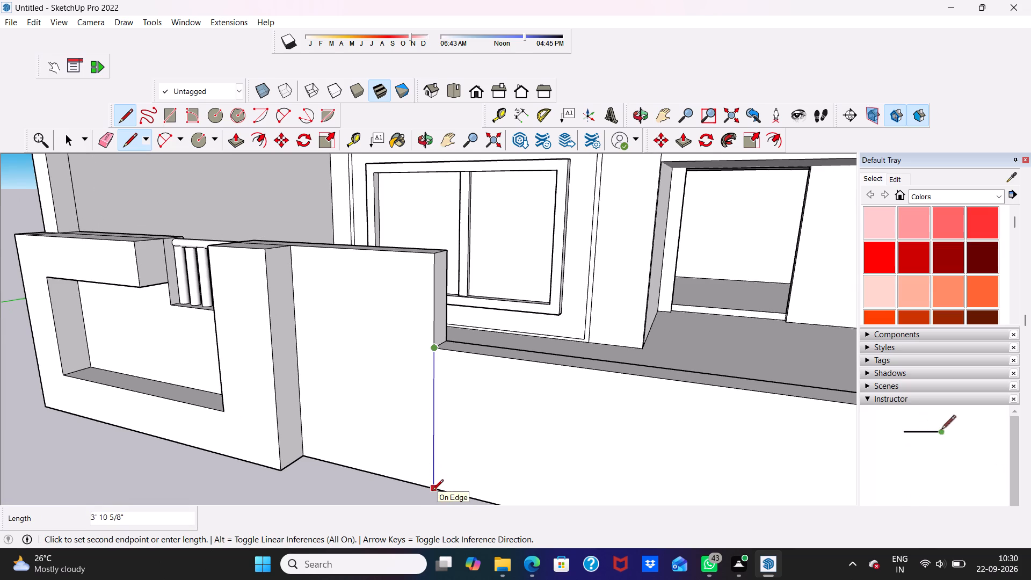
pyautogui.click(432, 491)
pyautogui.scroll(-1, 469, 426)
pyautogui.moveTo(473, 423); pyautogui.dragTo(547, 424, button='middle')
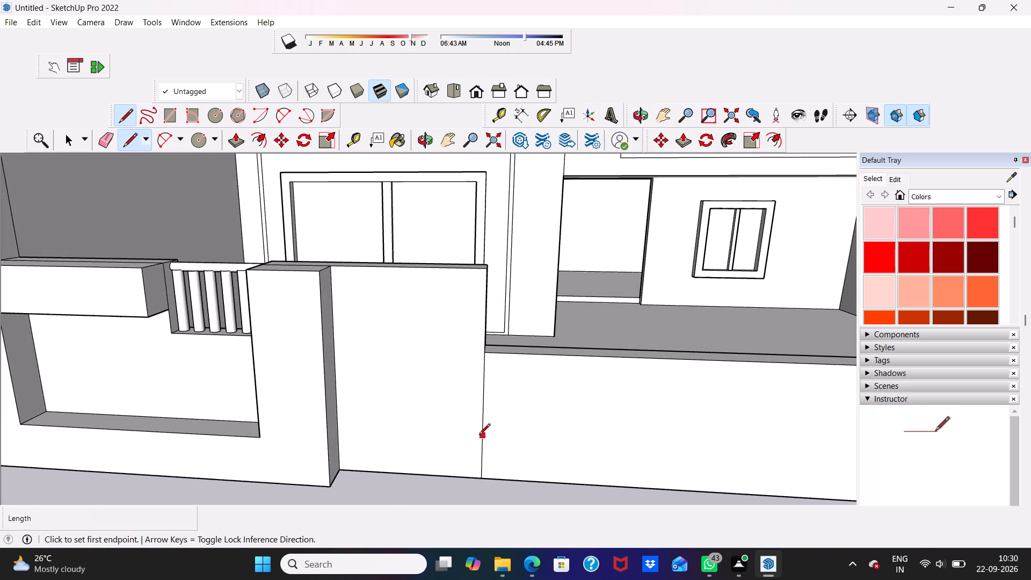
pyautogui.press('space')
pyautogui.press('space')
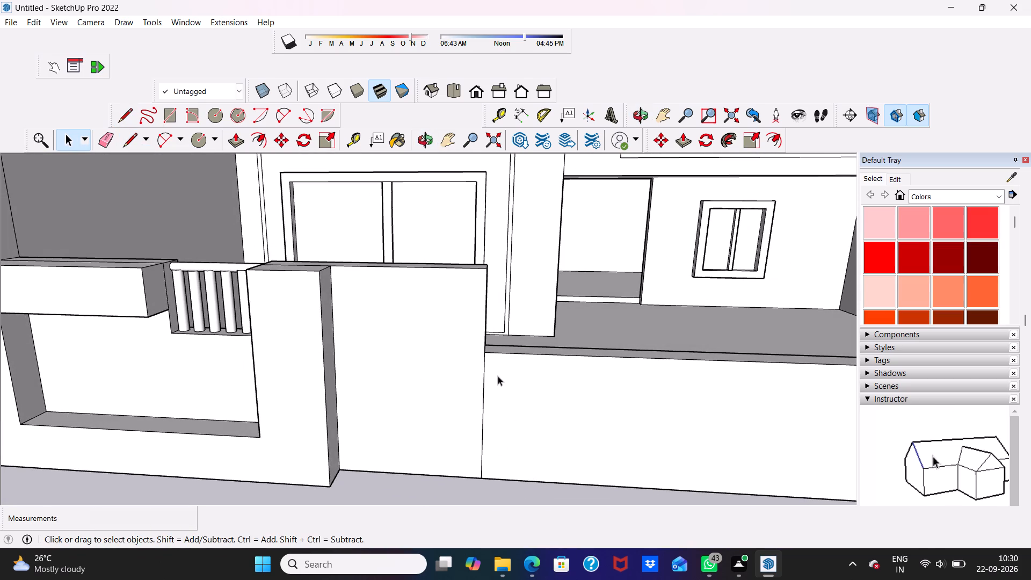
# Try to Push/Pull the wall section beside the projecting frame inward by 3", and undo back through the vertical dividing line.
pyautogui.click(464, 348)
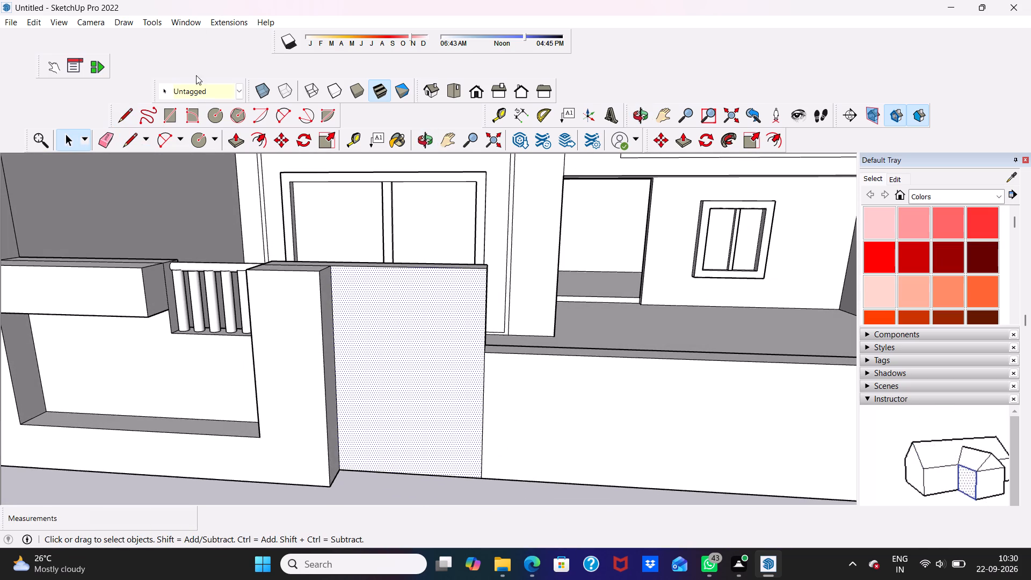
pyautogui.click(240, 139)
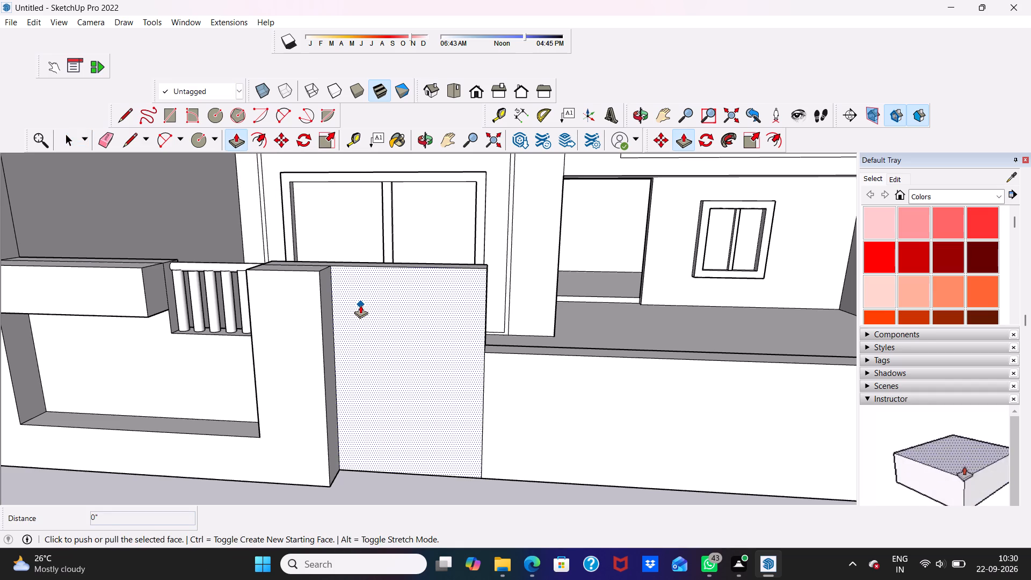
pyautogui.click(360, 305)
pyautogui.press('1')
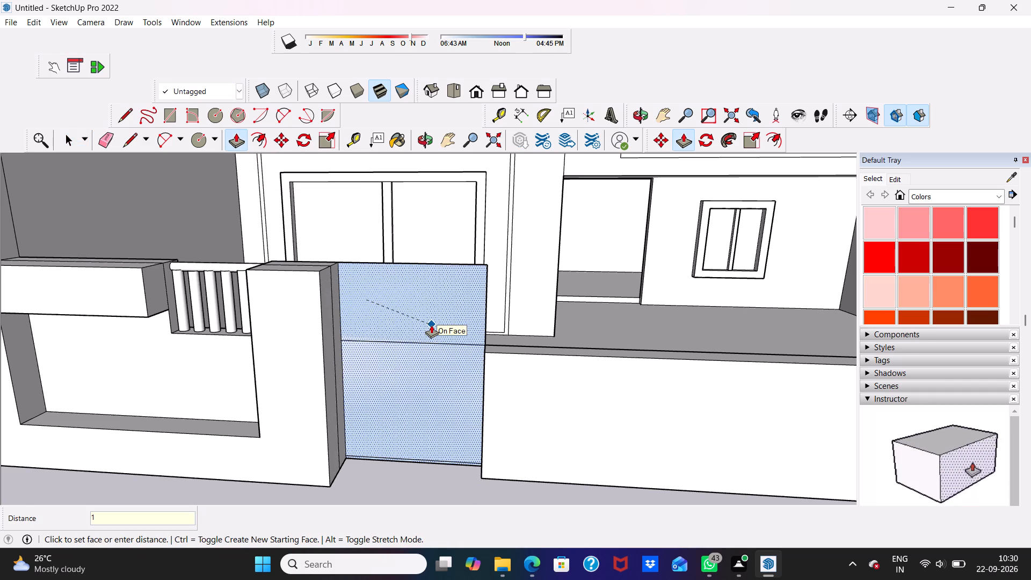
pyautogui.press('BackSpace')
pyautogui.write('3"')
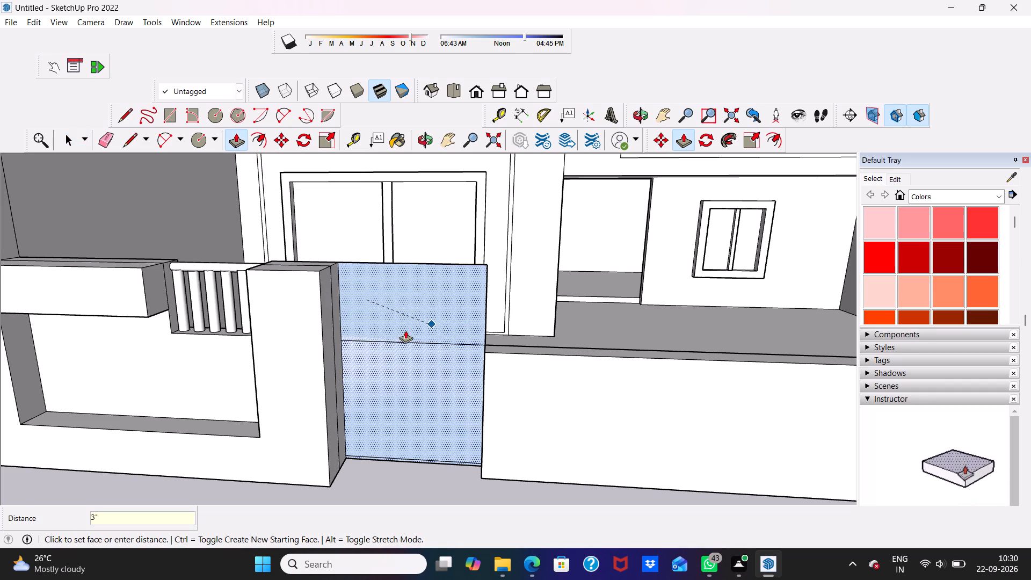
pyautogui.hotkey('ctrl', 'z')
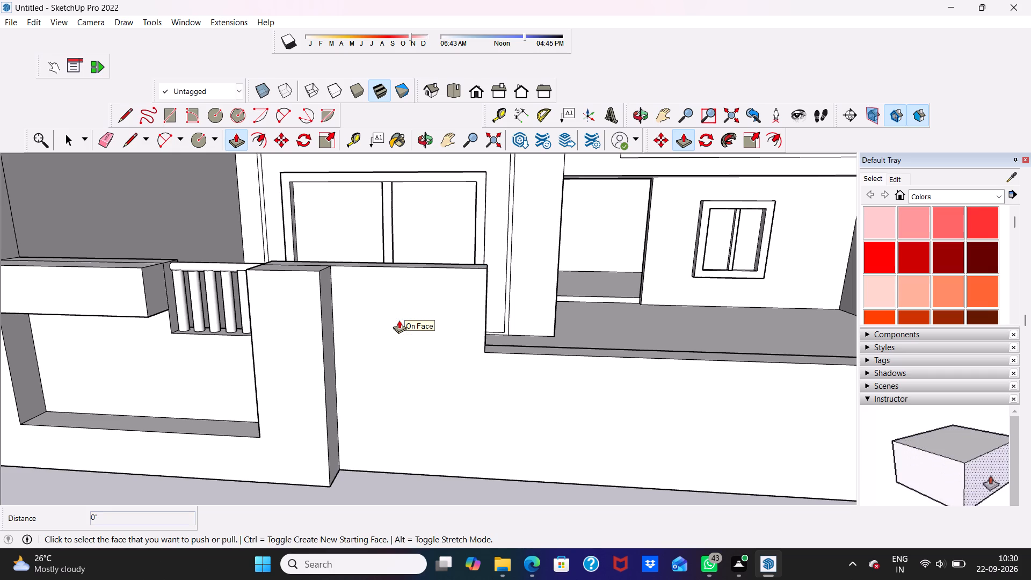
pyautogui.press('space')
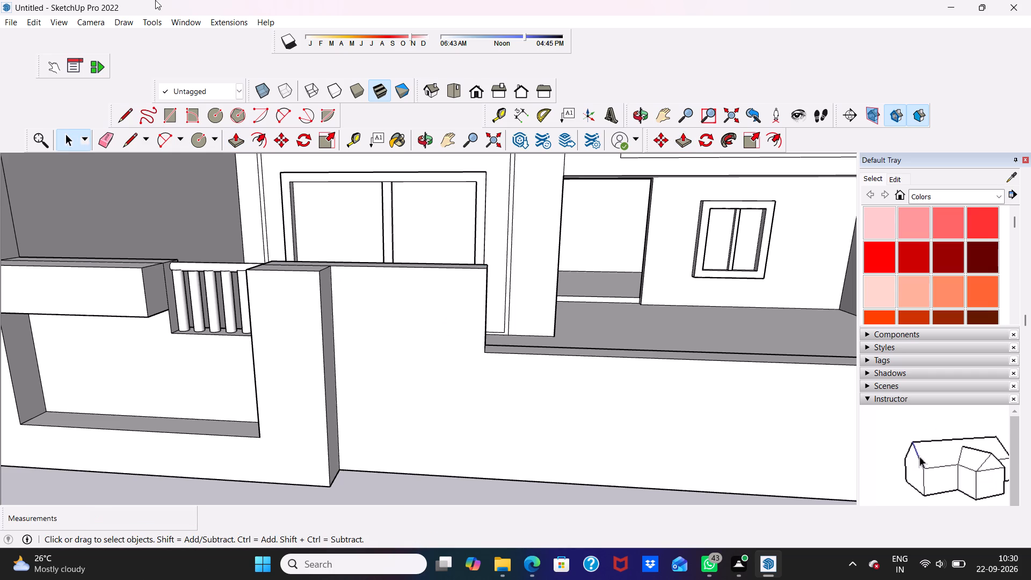
# Draw a vertical line about 3' 10 5/8" long from the boundary wall's stepped corner to its bottom edge, separating the tall section.
pyautogui.click(135, 135)
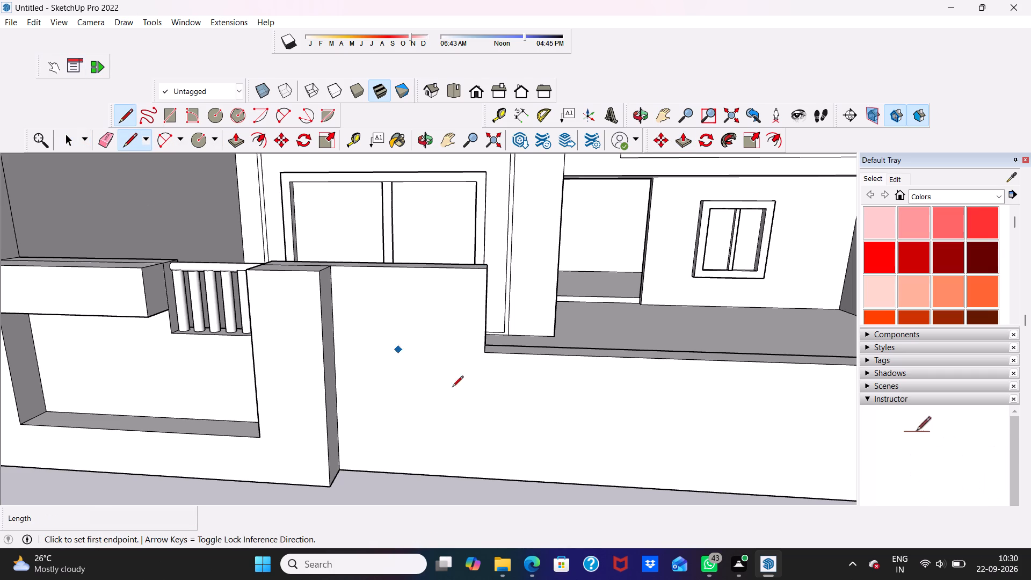
pyautogui.click(488, 356)
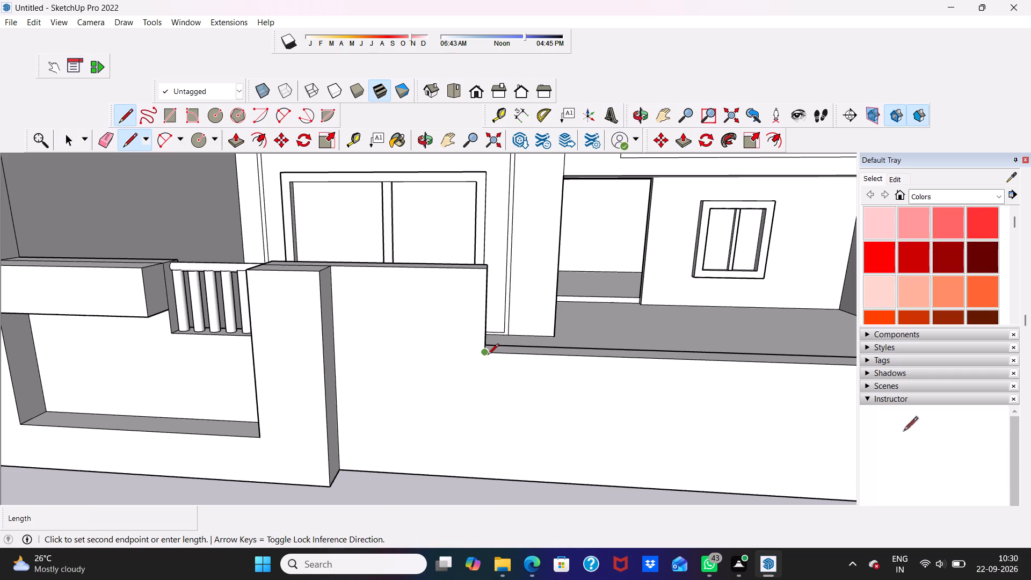
pyautogui.click(482, 476)
pyautogui.press('space')
pyautogui.press('n')
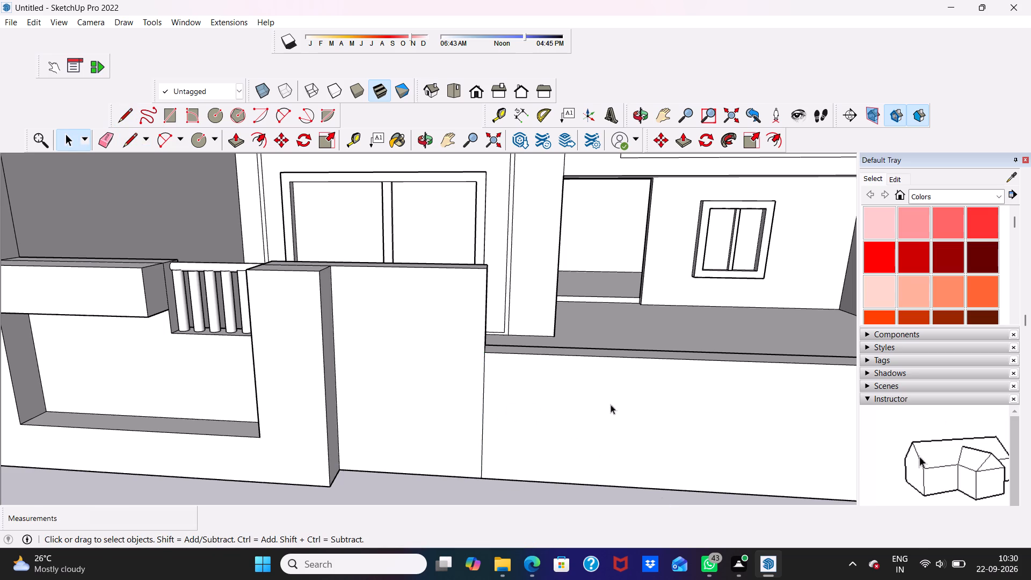
# Push/Pull the tall wall section between the projecting frame and the low wall outward by 3".
pyautogui.moveTo(464, 377); pyautogui.dragTo(473, 379)
pyautogui.click(456, 375)
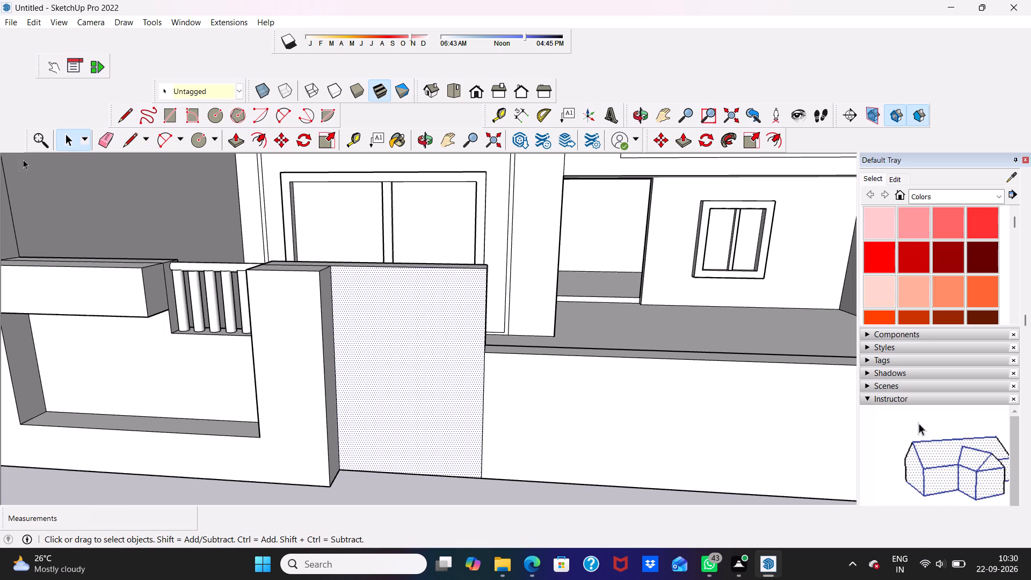
pyautogui.click(235, 138)
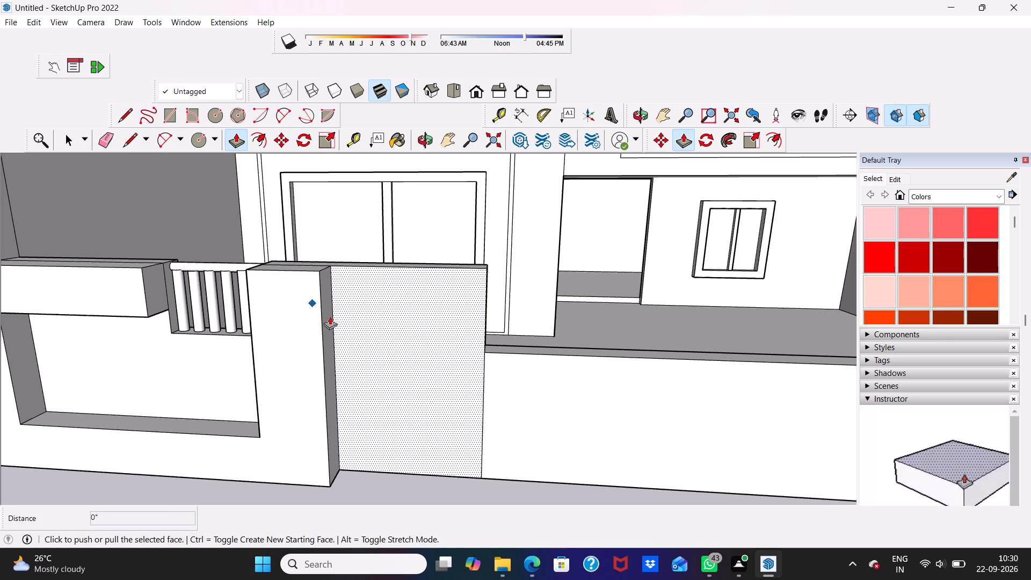
pyautogui.click(370, 329)
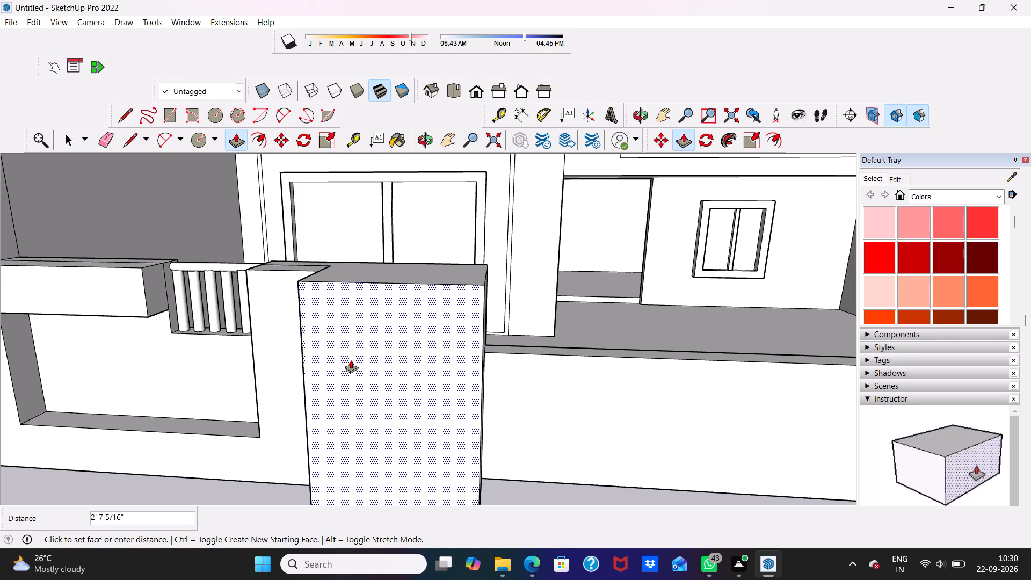
pyautogui.press('3')
pyautogui.hotkey('shift', '"')
pyautogui.press('Return')
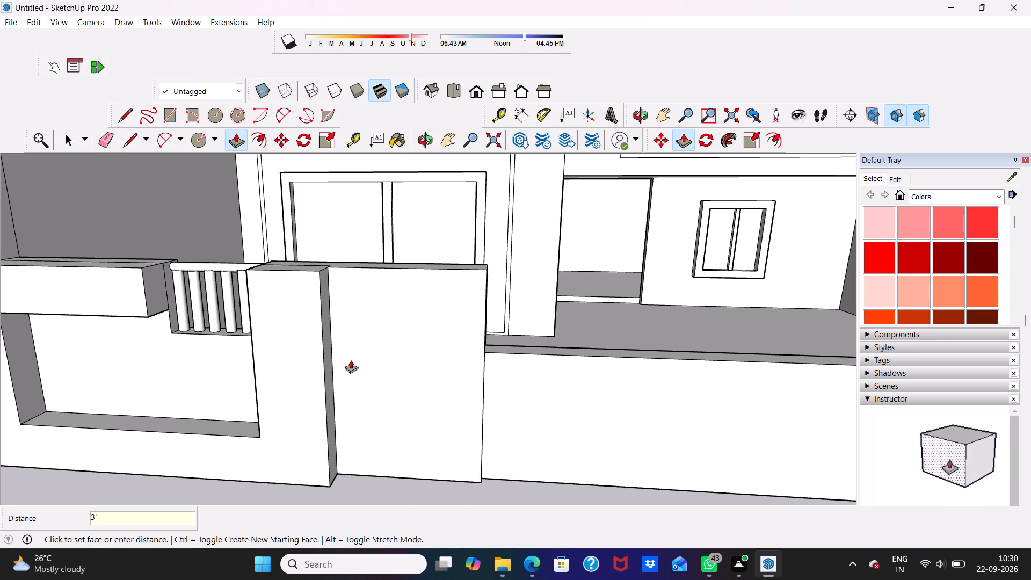
# Erase the short leftover edge crossing the tall section's side face at the level of the low wall's top.
pyautogui.scroll(-3, 365, 358)
pyautogui.moveTo(417, 353); pyautogui.dragTo(282, 385, button='middle')
pyautogui.scroll(5, 373, 373)
pyautogui.press('space')
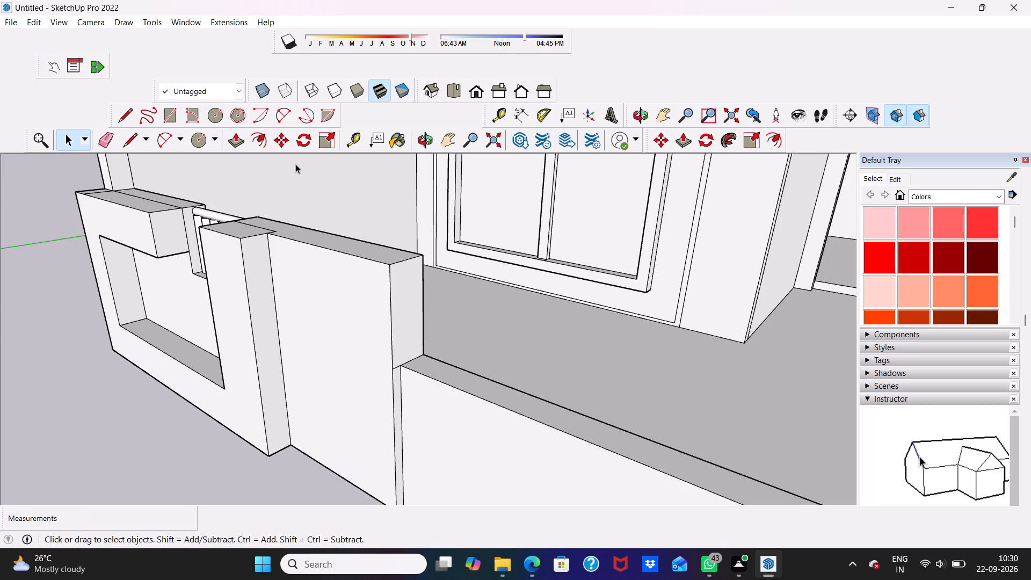
pyautogui.moveTo(103, 136); pyautogui.dragTo(108, 140)
pyautogui.scroll(5, 368, 423)
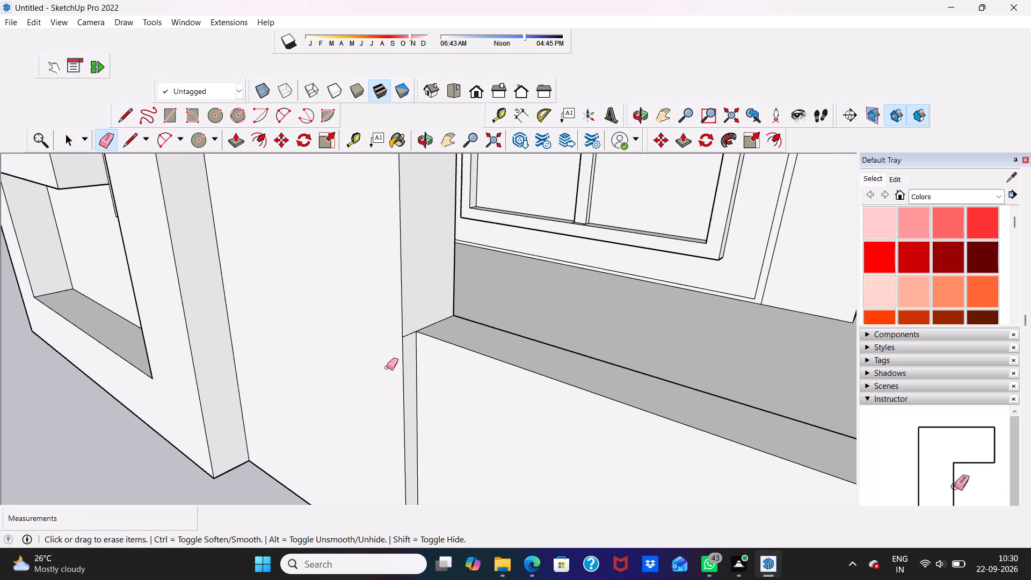
pyautogui.scroll(4, 419, 350)
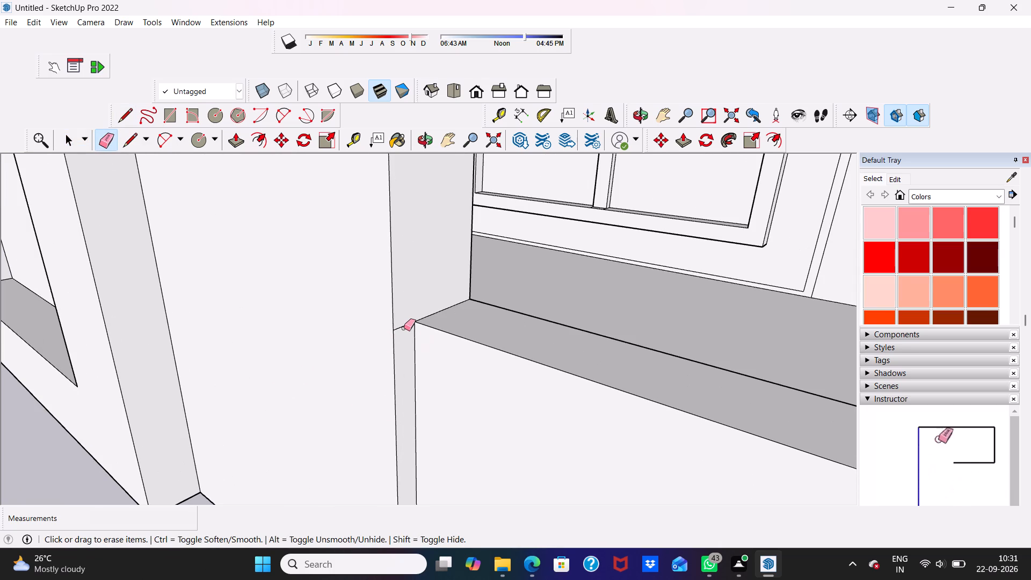
pyautogui.click(404, 328)
pyautogui.click(403, 326)
pyautogui.scroll(-5, 406, 310)
pyautogui.scroll(-2, 483, 278)
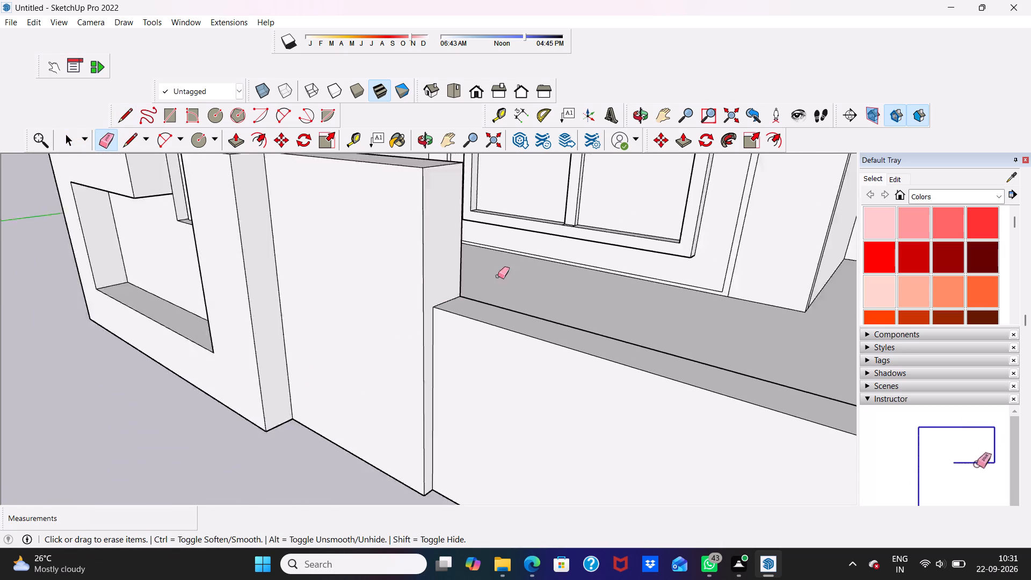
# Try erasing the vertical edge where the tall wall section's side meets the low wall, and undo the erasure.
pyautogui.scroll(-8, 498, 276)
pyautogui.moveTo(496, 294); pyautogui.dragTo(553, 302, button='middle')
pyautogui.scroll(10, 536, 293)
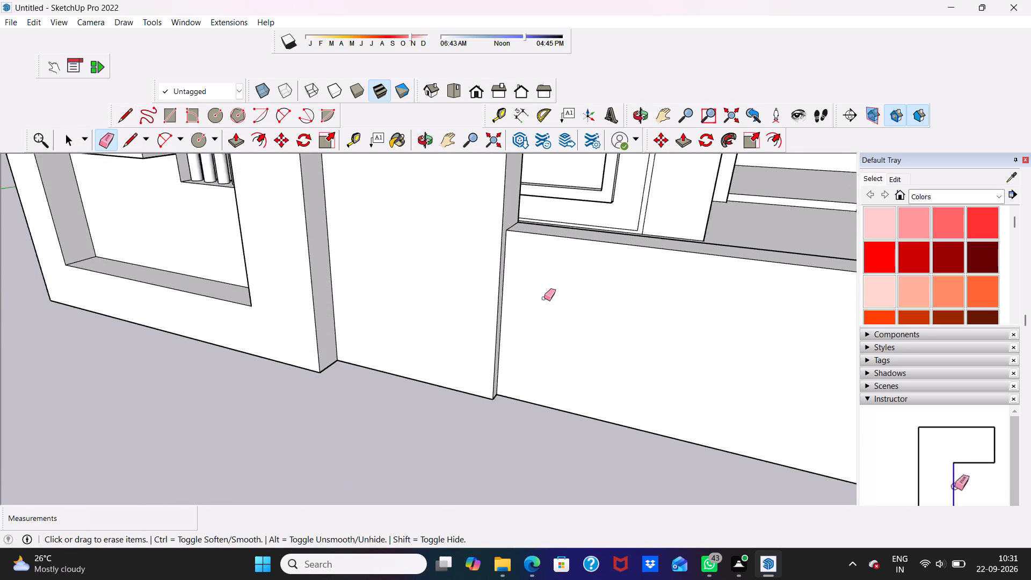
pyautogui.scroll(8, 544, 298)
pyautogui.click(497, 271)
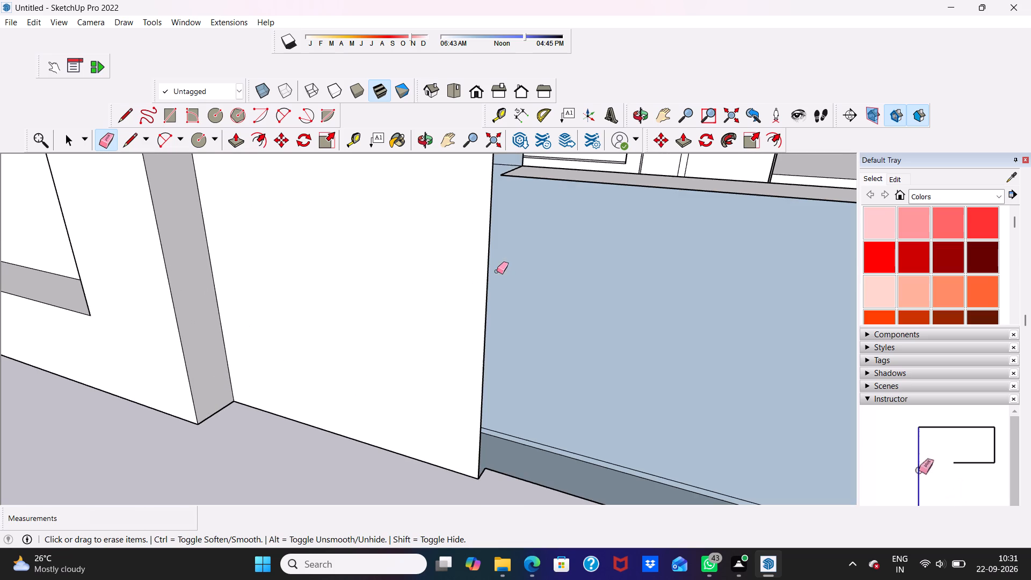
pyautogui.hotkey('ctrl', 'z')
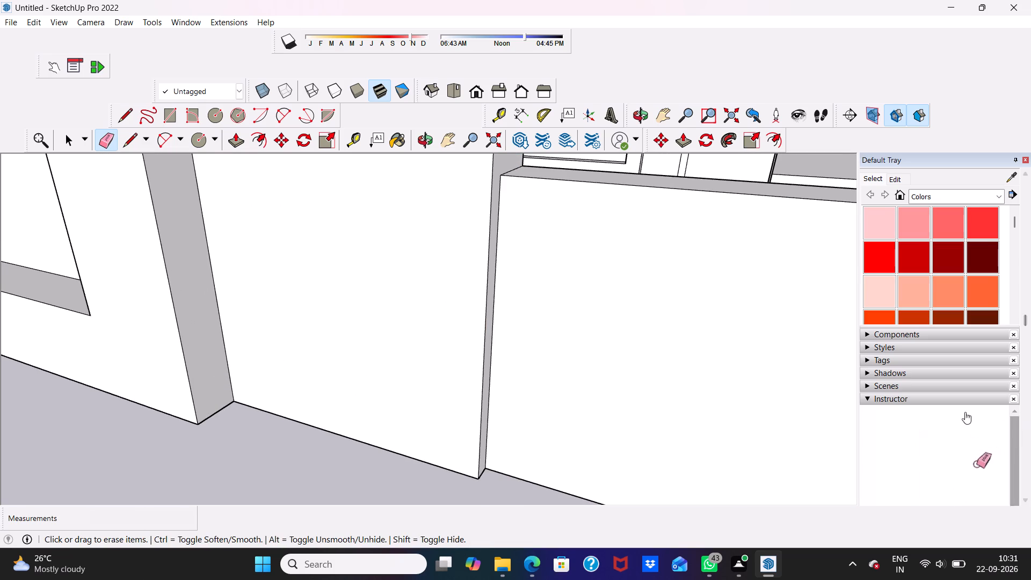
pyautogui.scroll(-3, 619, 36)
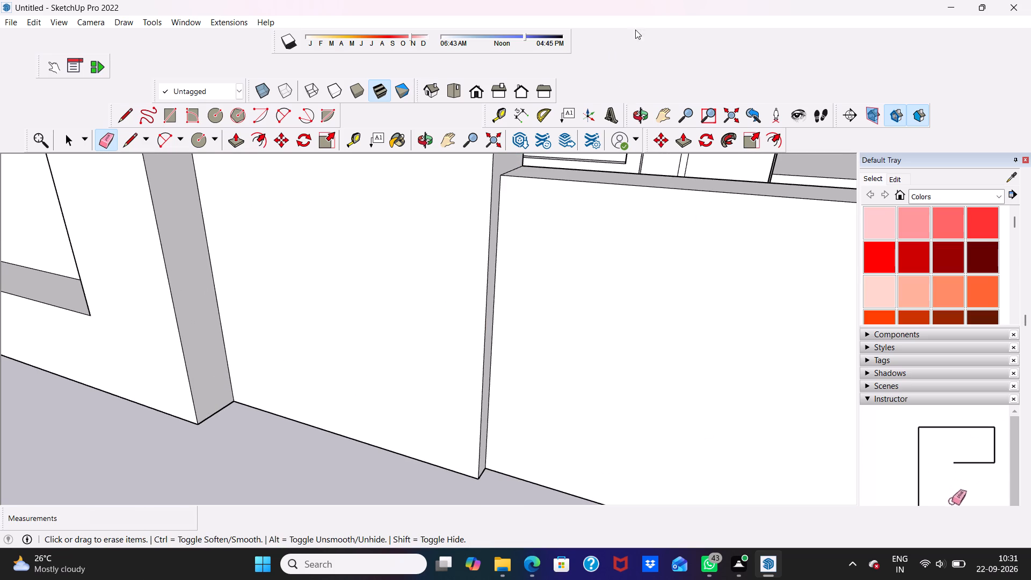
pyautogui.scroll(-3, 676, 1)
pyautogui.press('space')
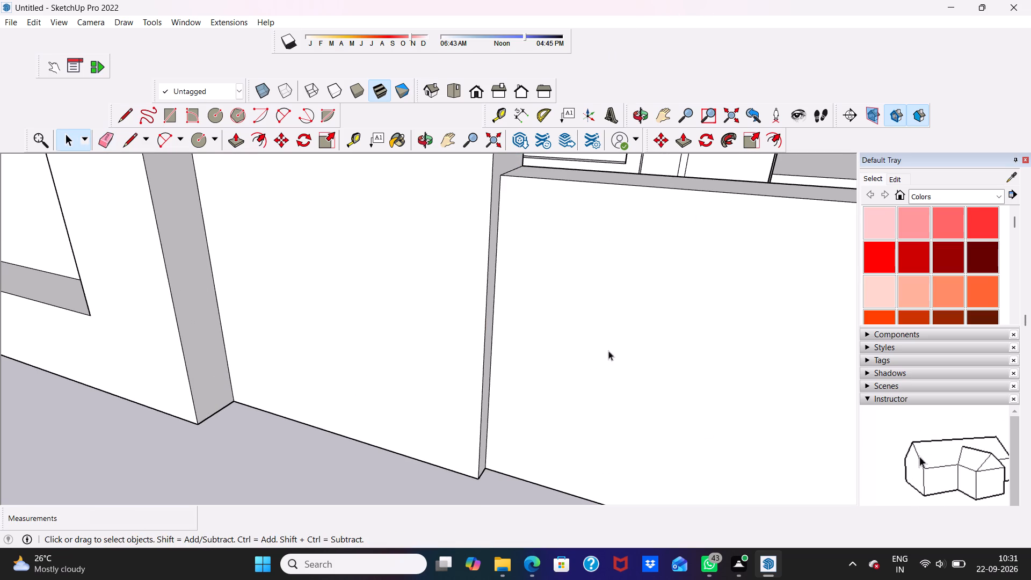
# Draw a 9" line across the top face of the low boundary wall, marking off its far end section.
pyautogui.scroll(-20, 445, 86)
pyautogui.scroll(-6, 445, 86)
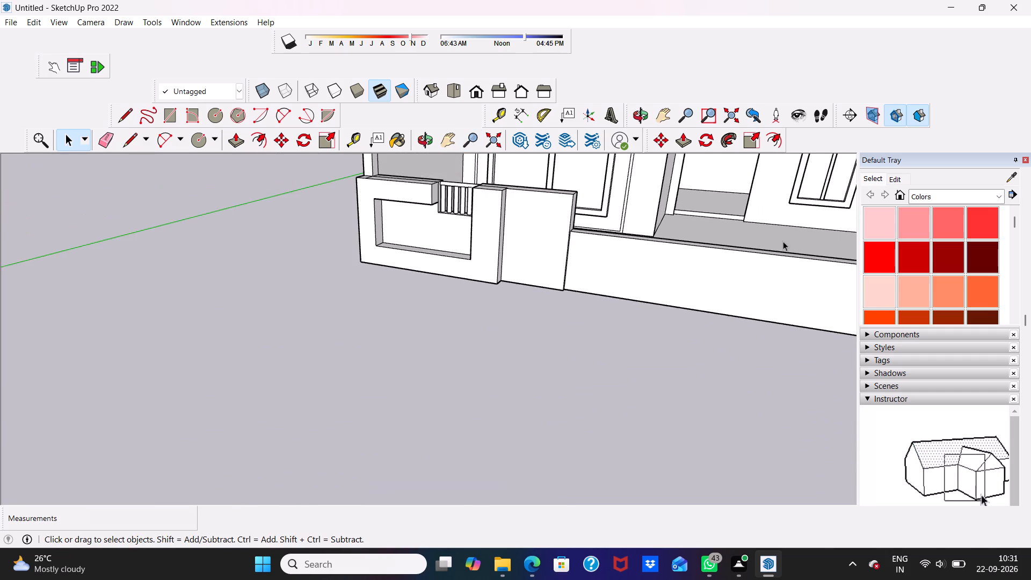
pyautogui.scroll(4, 791, 240)
pyautogui.scroll(-9, 747, 229)
pyautogui.moveTo(485, 283); pyautogui.dragTo(591, 312, button='middle')
pyautogui.scroll(1, 686, 248)
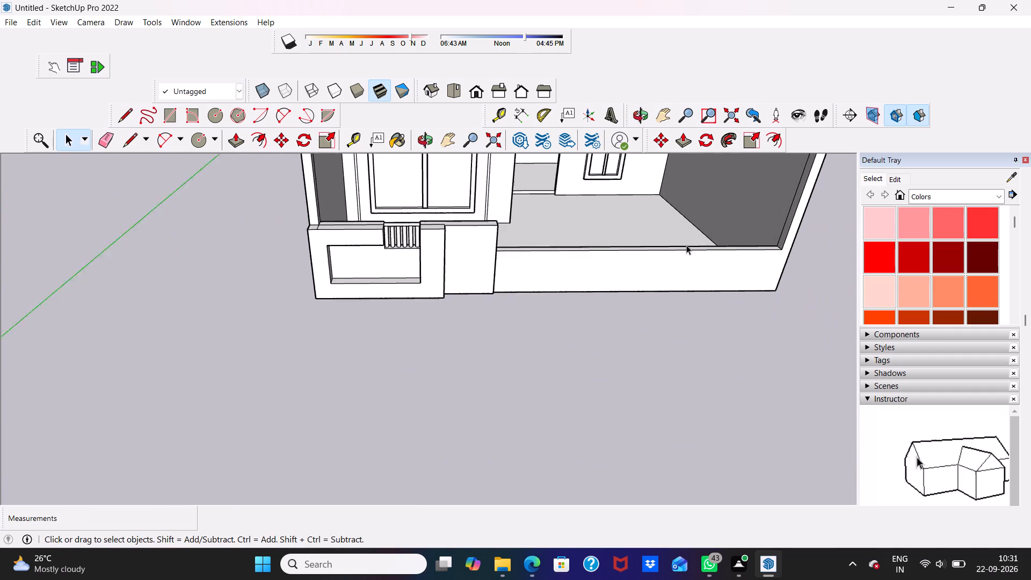
pyautogui.scroll(2, 686, 245)
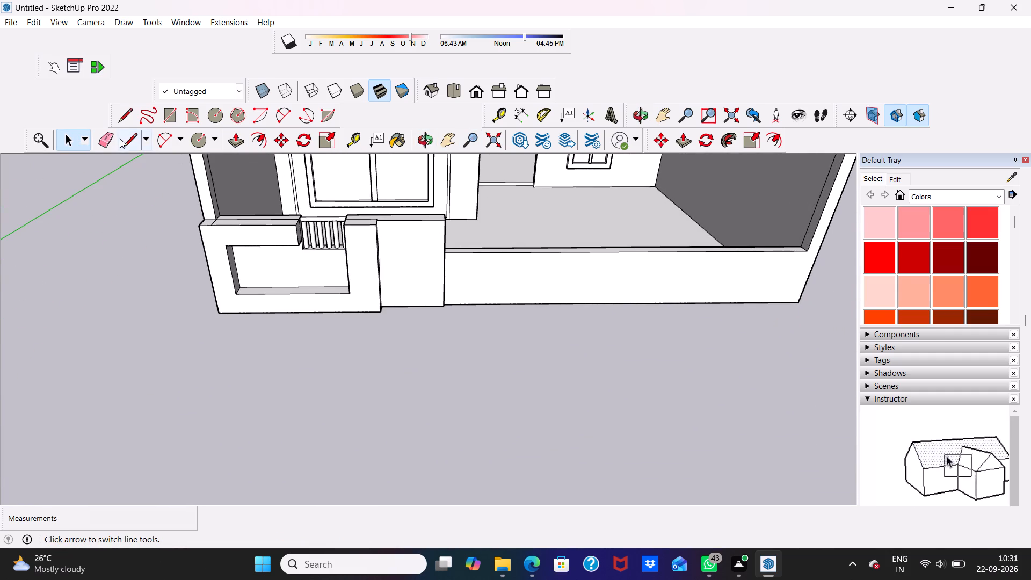
pyautogui.click(125, 139)
pyautogui.scroll(4, 689, 234)
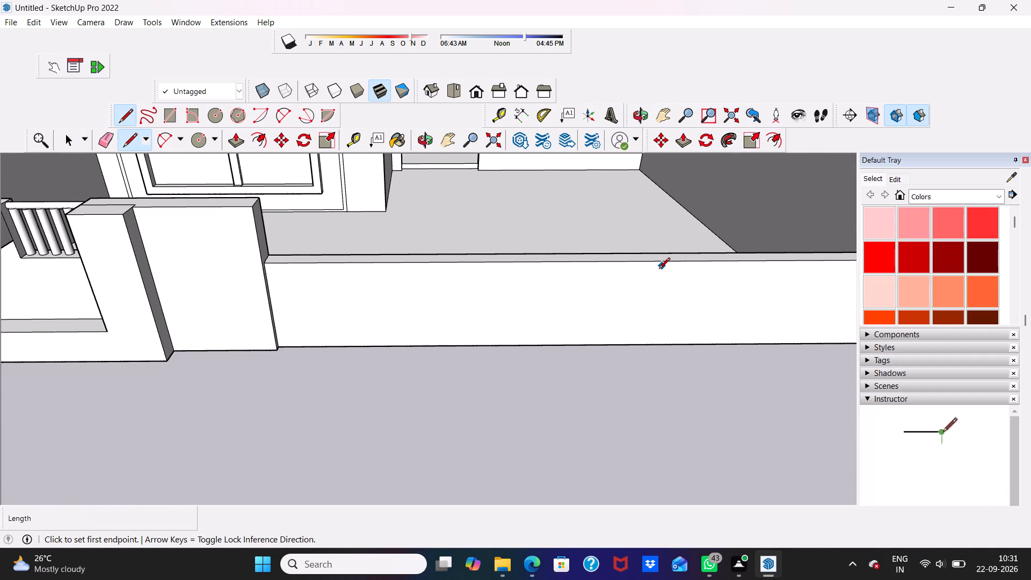
pyautogui.click(668, 253)
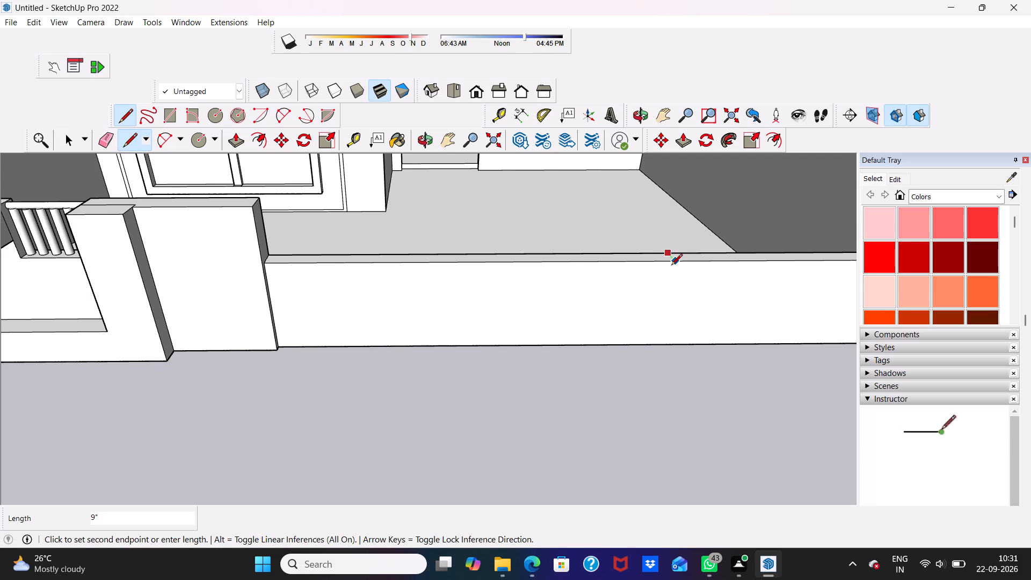
pyautogui.click(675, 264)
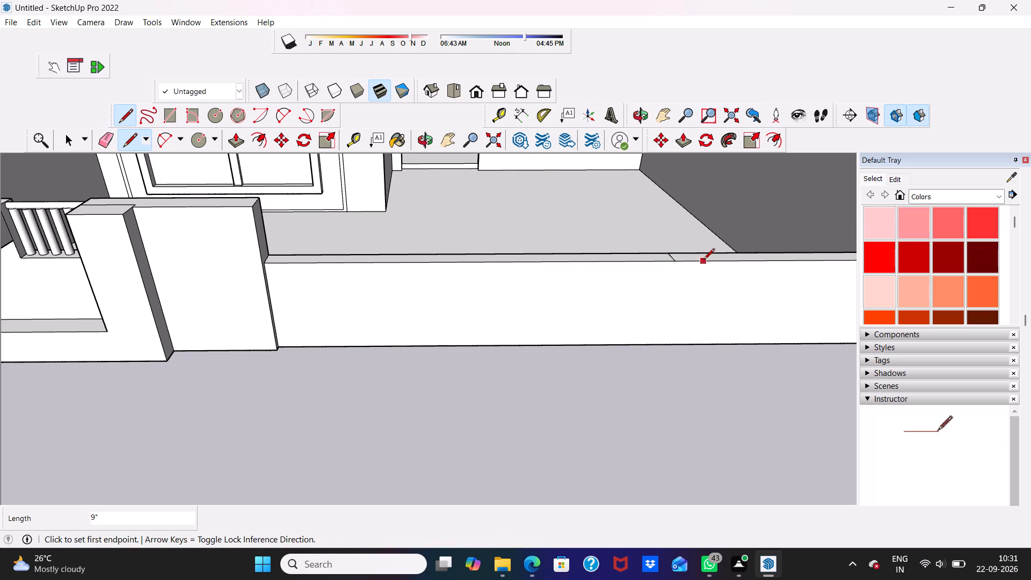
pyautogui.press('space')
# Push/Pull the top face of the low wall's far end section up by about 3' 3/16".
pyautogui.click(695, 255)
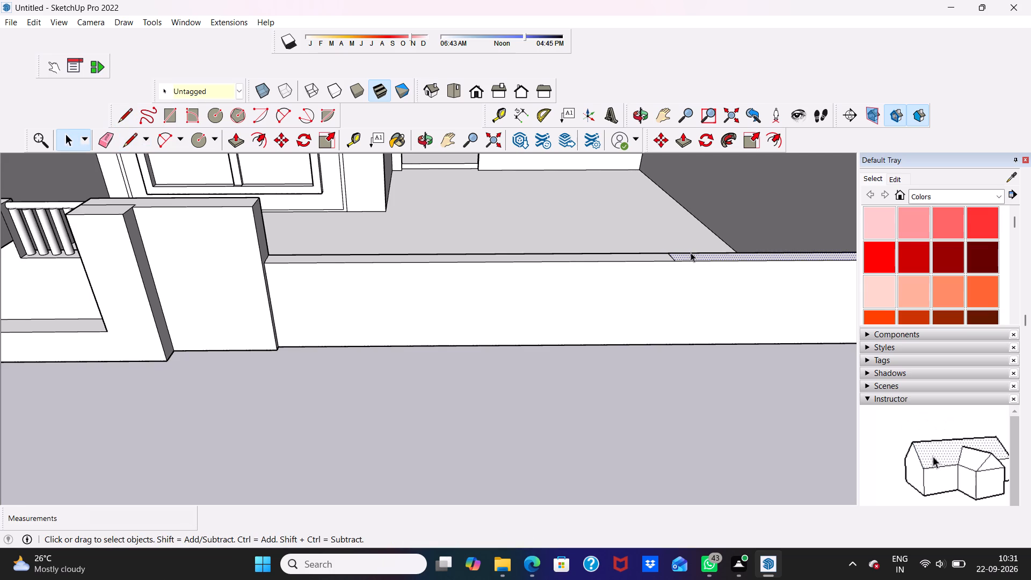
pyautogui.click(235, 140)
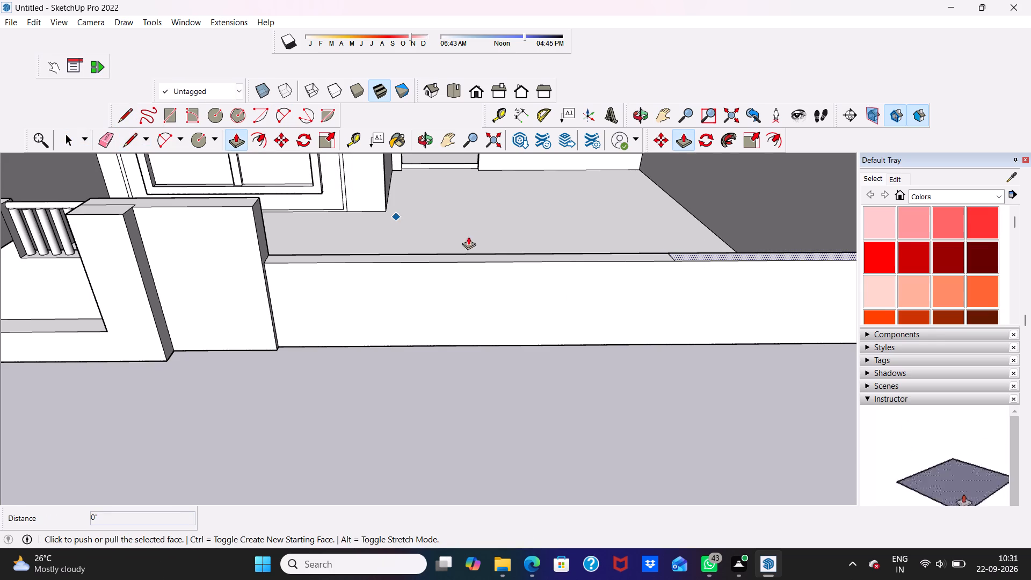
pyautogui.click(692, 251)
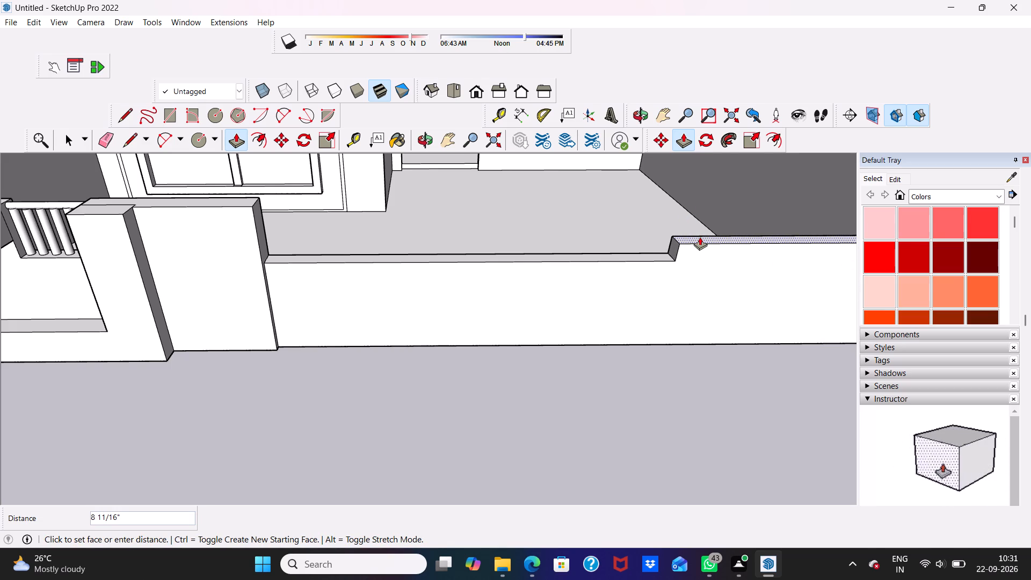
pyautogui.scroll(-5, 700, 237)
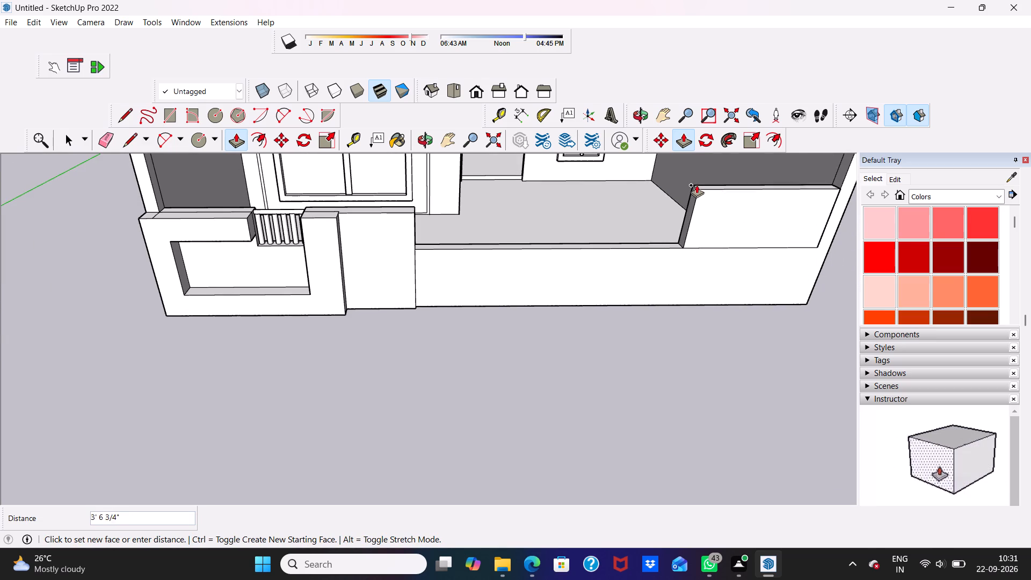
pyautogui.click(697, 193)
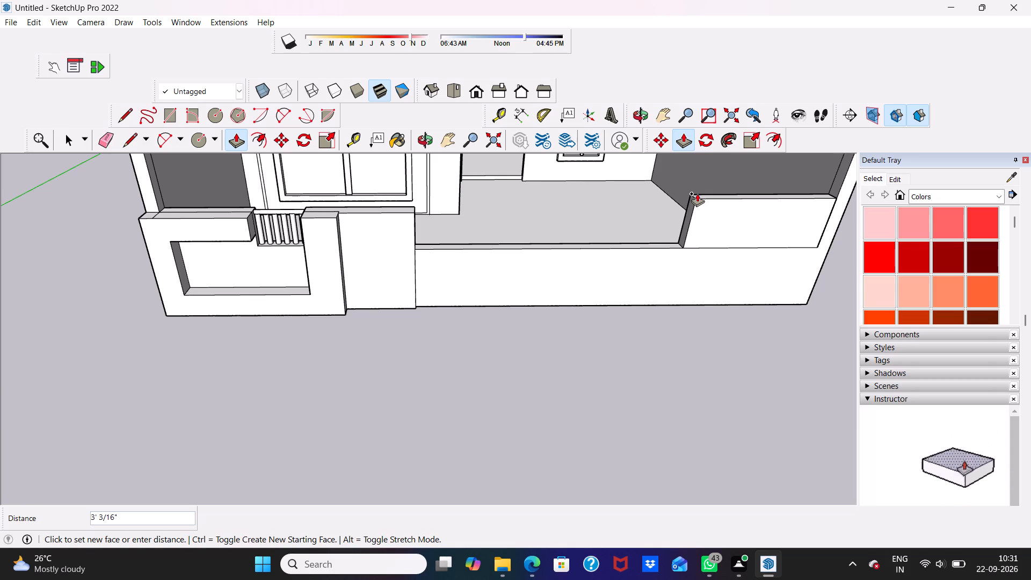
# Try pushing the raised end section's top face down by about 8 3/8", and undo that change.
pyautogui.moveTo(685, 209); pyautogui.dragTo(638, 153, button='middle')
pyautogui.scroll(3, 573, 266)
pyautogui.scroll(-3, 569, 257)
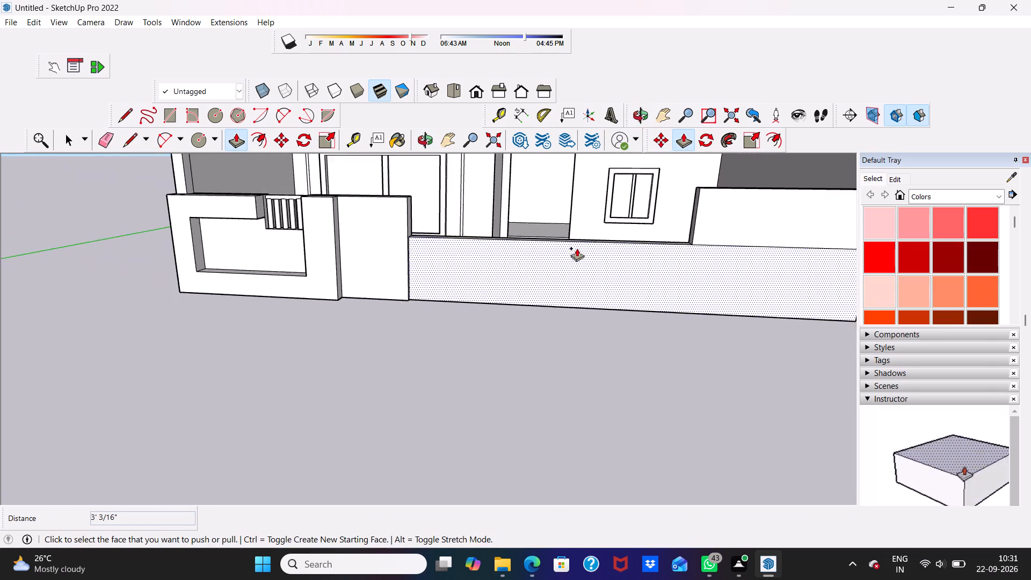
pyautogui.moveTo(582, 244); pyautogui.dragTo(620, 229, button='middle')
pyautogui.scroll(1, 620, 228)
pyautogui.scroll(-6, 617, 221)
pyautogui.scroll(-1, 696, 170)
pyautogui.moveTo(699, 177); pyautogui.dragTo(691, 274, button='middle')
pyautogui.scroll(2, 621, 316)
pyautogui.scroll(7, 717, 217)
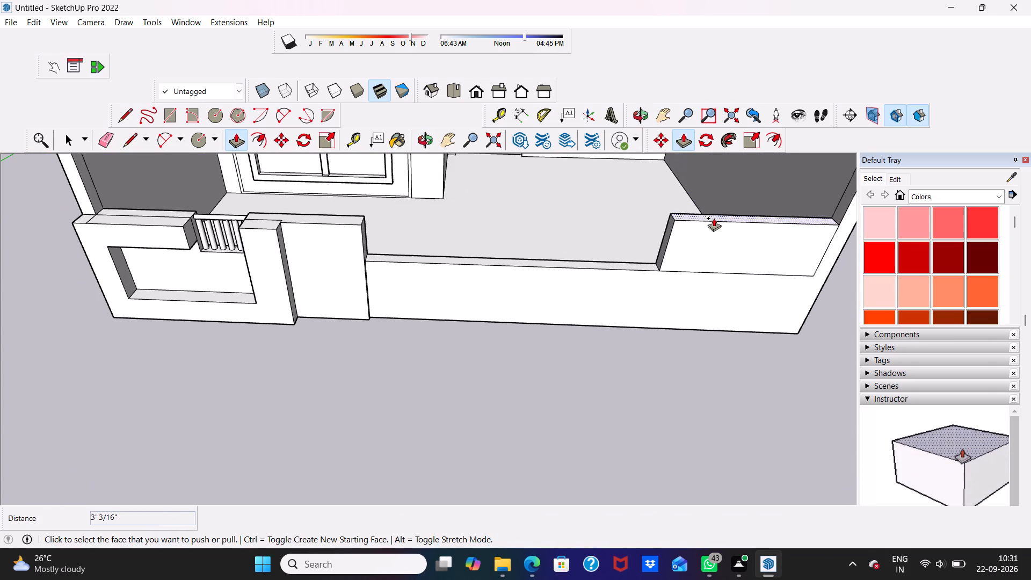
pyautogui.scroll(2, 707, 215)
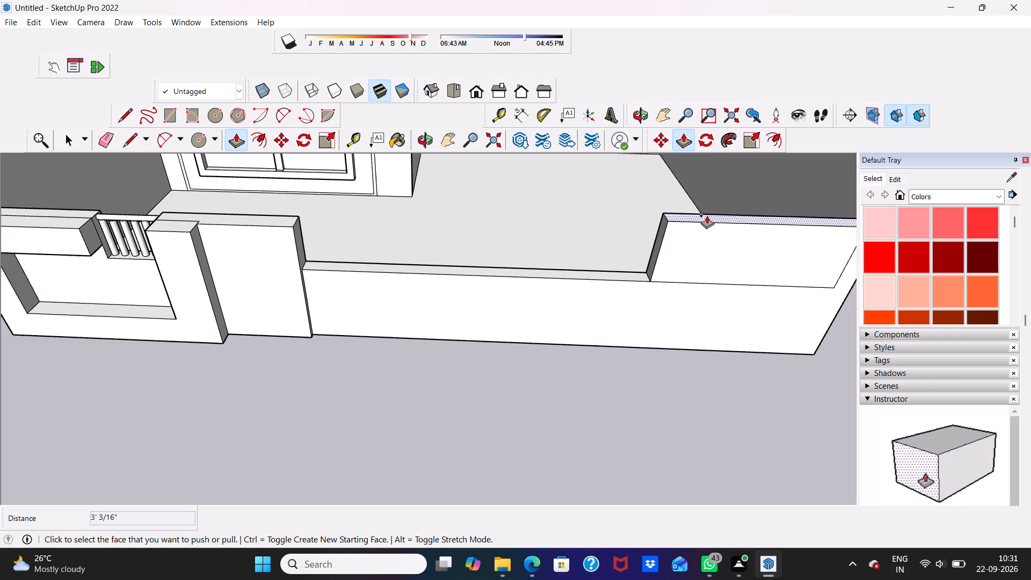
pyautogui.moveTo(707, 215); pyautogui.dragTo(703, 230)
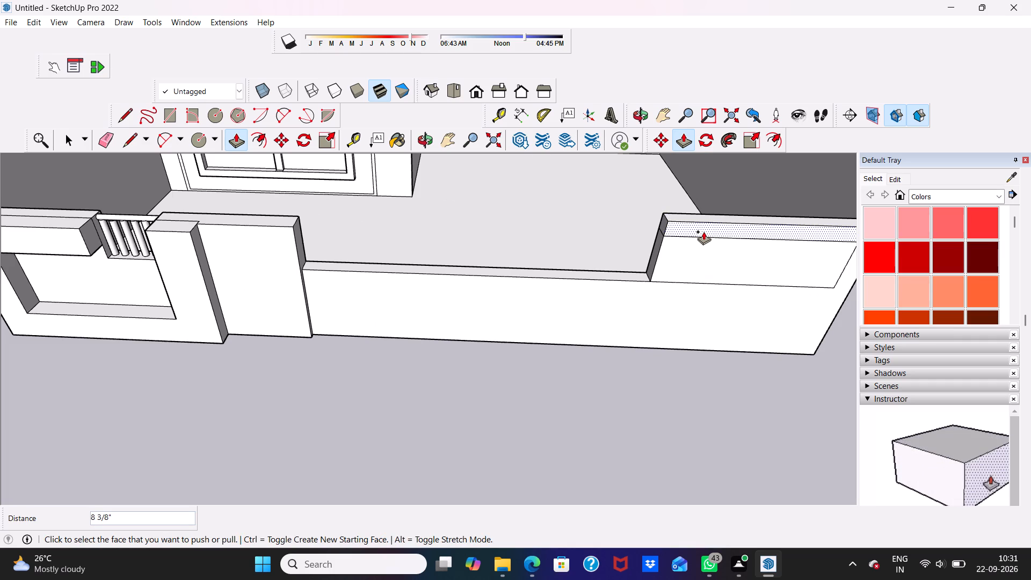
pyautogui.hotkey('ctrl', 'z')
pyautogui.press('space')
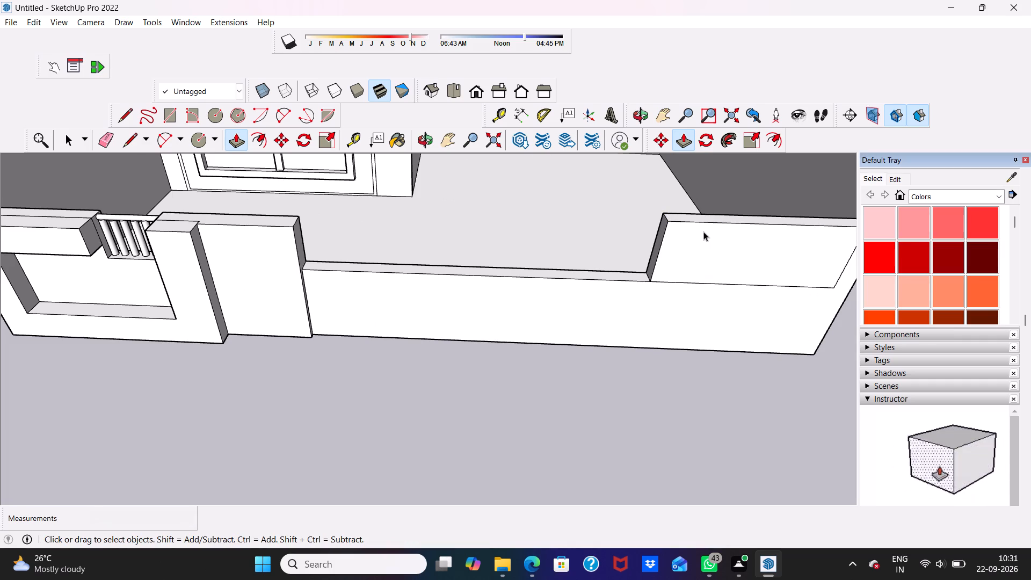
# Push the raised end section's top face down, close to the level of the tall section beside the projecting frame.
pyautogui.click(234, 140)
pyautogui.scroll(3, 699, 215)
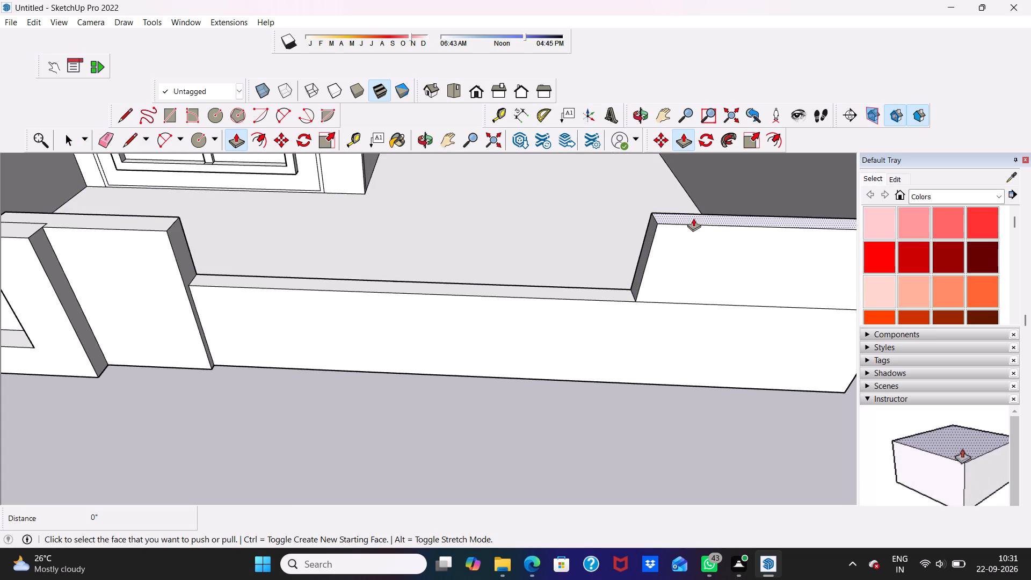
pyautogui.moveTo(693, 218); pyautogui.dragTo(693, 240)
pyautogui.moveTo(678, 249); pyautogui.dragTo(698, 167, button='middle')
pyautogui.moveTo(594, 249); pyautogui.dragTo(602, 207, button='middle')
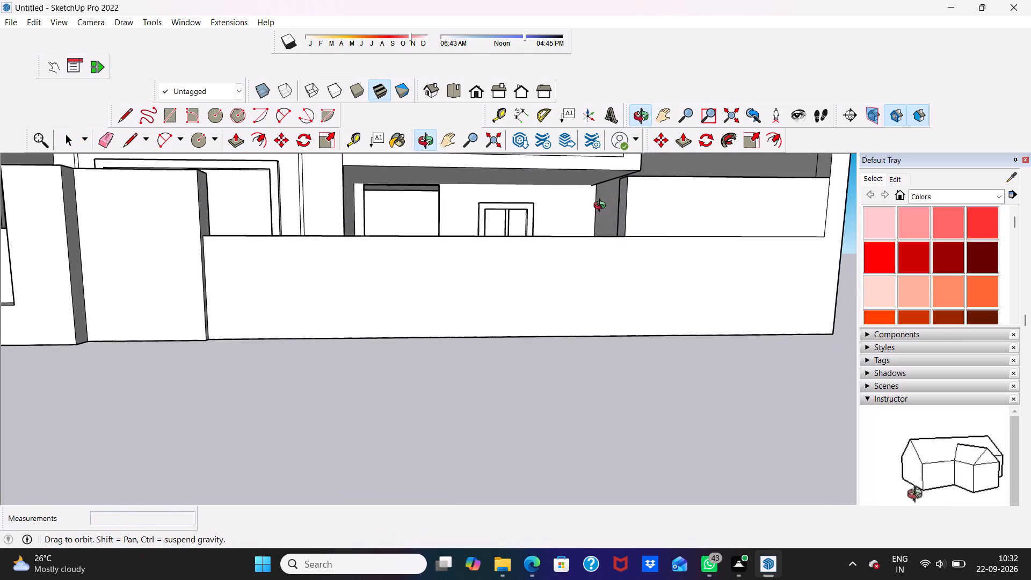
pyautogui.moveTo(602, 207); pyautogui.dragTo(602, 205, button='middle')
pyautogui.press('space')
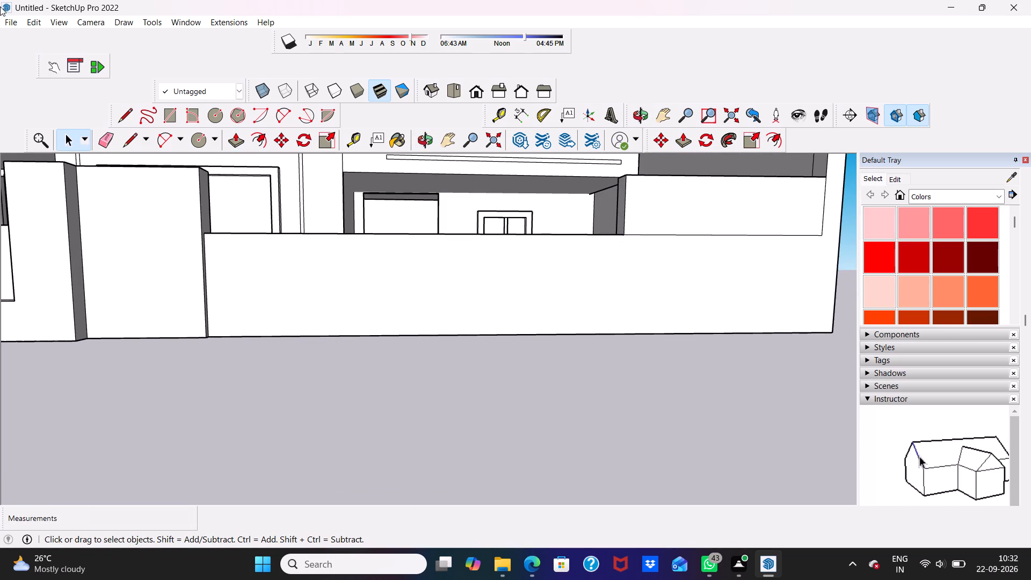
# Erase the leftover horizontal and vertical edges on the front face of the boundary wall's raised end section.
pyautogui.click(107, 142)
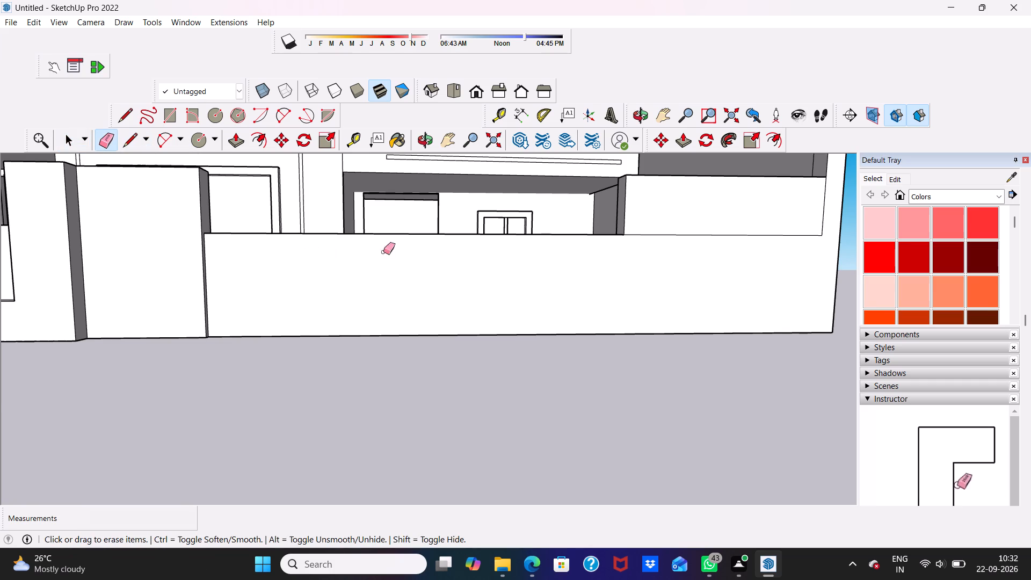
pyautogui.scroll(3, 599, 229)
pyautogui.click(665, 239)
pyautogui.scroll(-5, 591, 208)
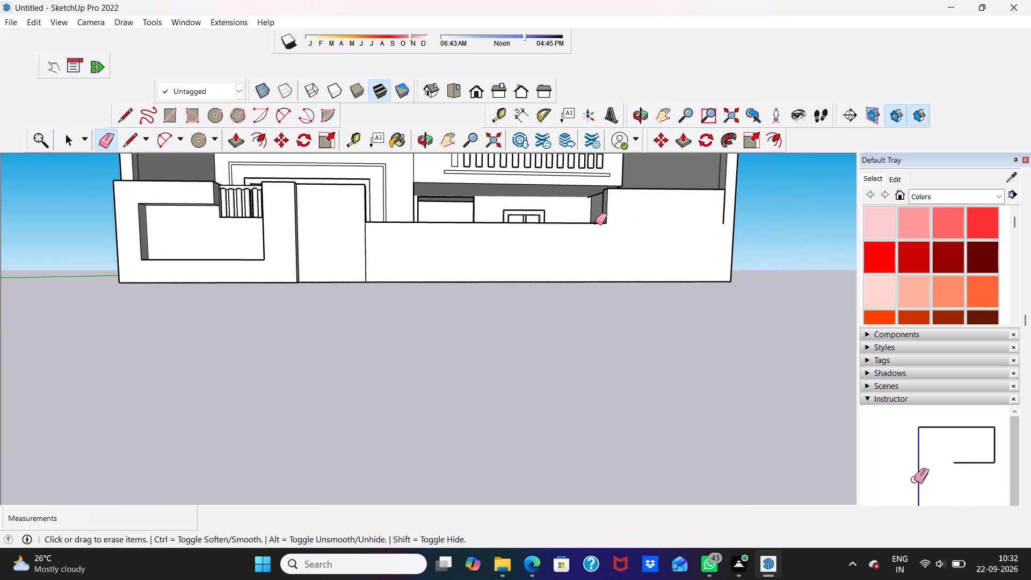
pyautogui.scroll(-5, 596, 222)
pyautogui.scroll(4, 688, 190)
pyautogui.scroll(4, 632, 207)
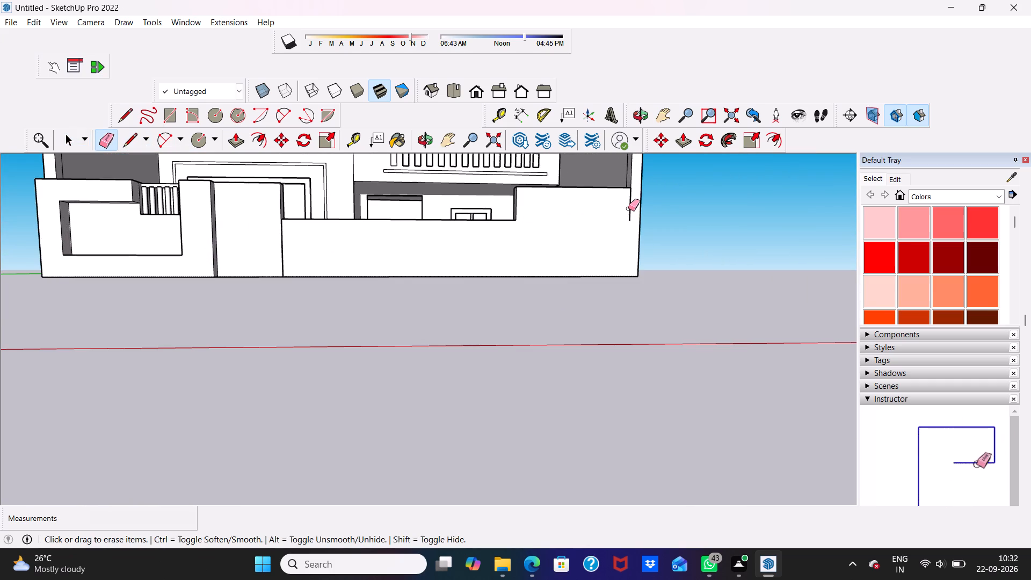
pyautogui.click(629, 208)
# Examine the stepped front boundary wall and the whole house facade from several angles and distances.
pyautogui.scroll(-4, 632, 199)
pyautogui.moveTo(632, 199); pyautogui.dragTo(557, 243, button='middle')
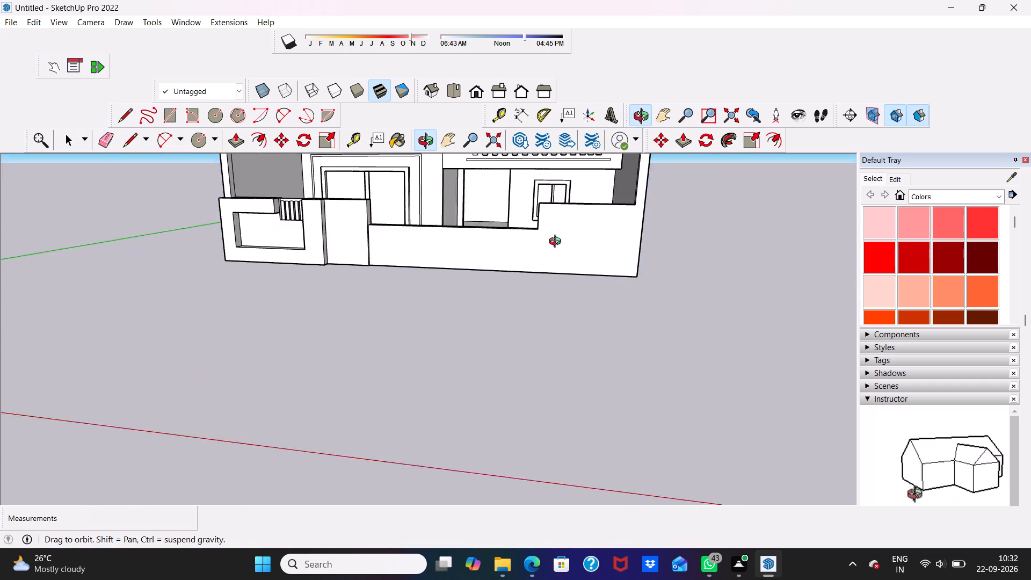
pyautogui.moveTo(557, 243); pyautogui.dragTo(517, 254, button='middle')
pyautogui.scroll(-11, 458, 217)
pyautogui.scroll(-2, 484, 173)
pyautogui.moveTo(483, 175); pyautogui.dragTo(418, 283, button='middle')
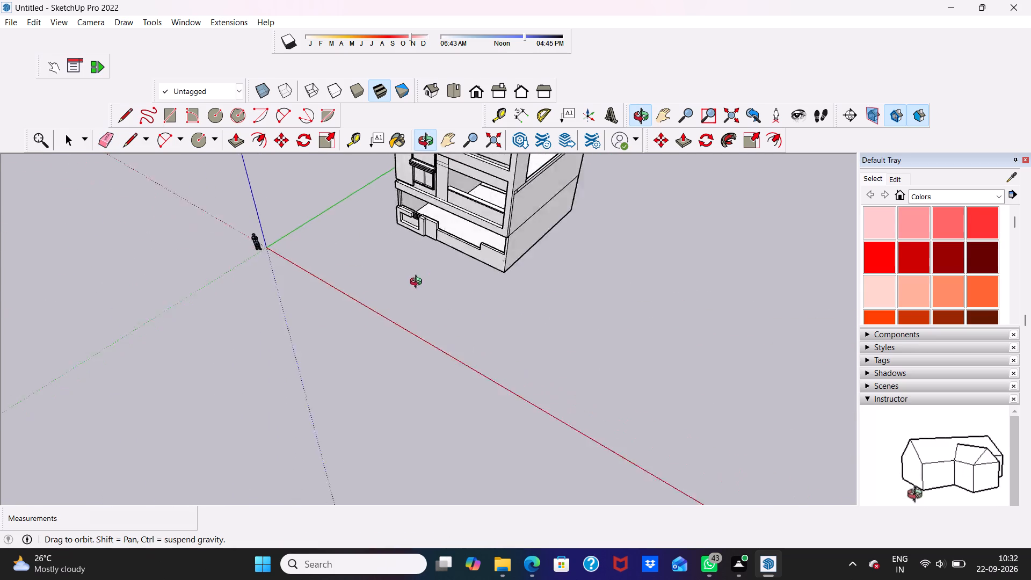
pyautogui.moveTo(418, 283); pyautogui.dragTo(540, 237, button='middle')
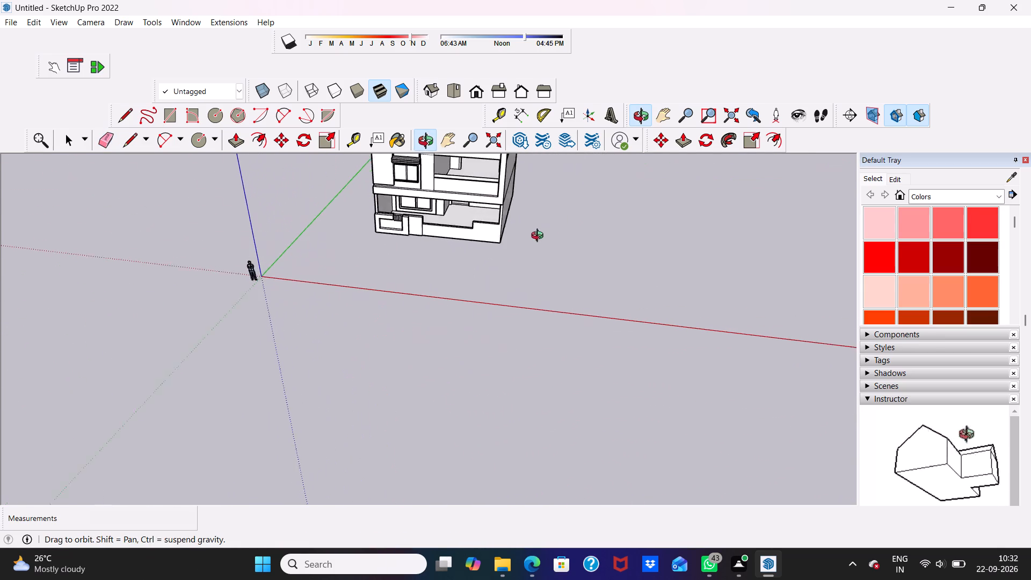
pyautogui.moveTo(540, 237); pyautogui.dragTo(541, 237, button='middle')
pyautogui.press('space')
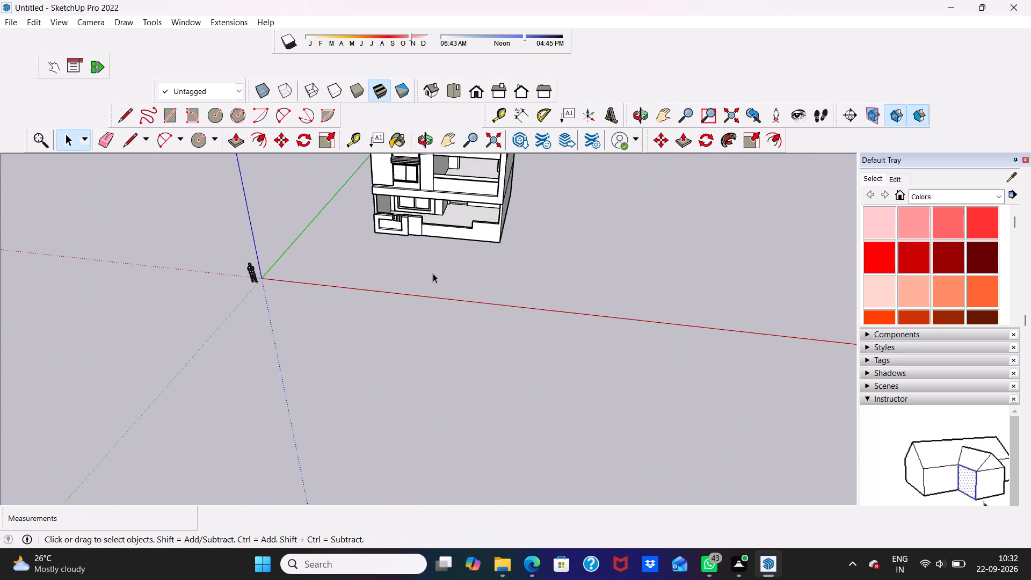
pyautogui.scroll(-5, 433, 273)
pyautogui.moveTo(437, 227); pyautogui.dragTo(445, 211, button='middle')
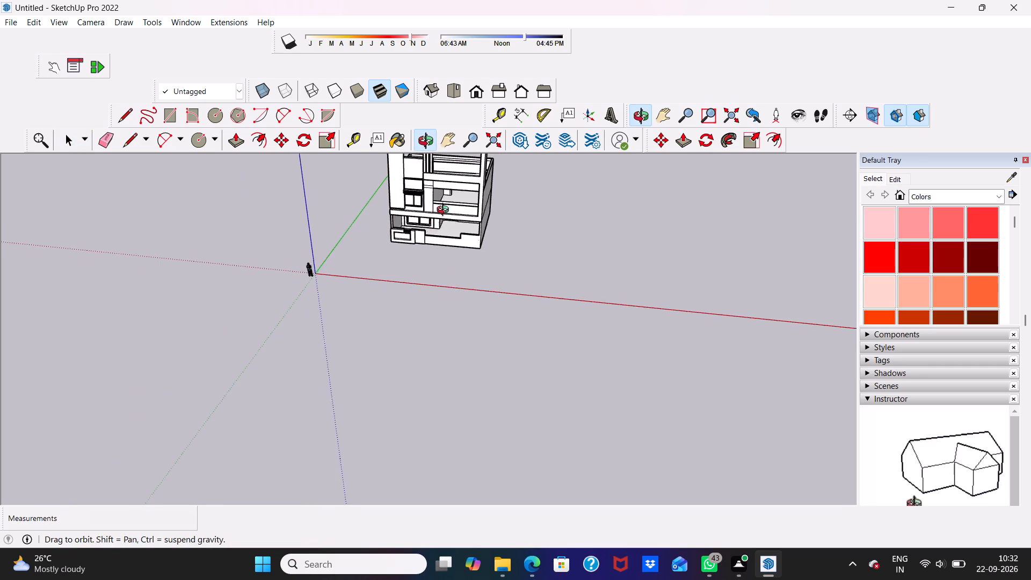
pyautogui.moveTo(445, 211); pyautogui.dragTo(442, 170, button='middle')
pyautogui.scroll(4, 440, 176)
pyautogui.scroll(6, 401, 209)
pyautogui.moveTo(345, 300); pyautogui.dragTo(400, 274, button='middle')
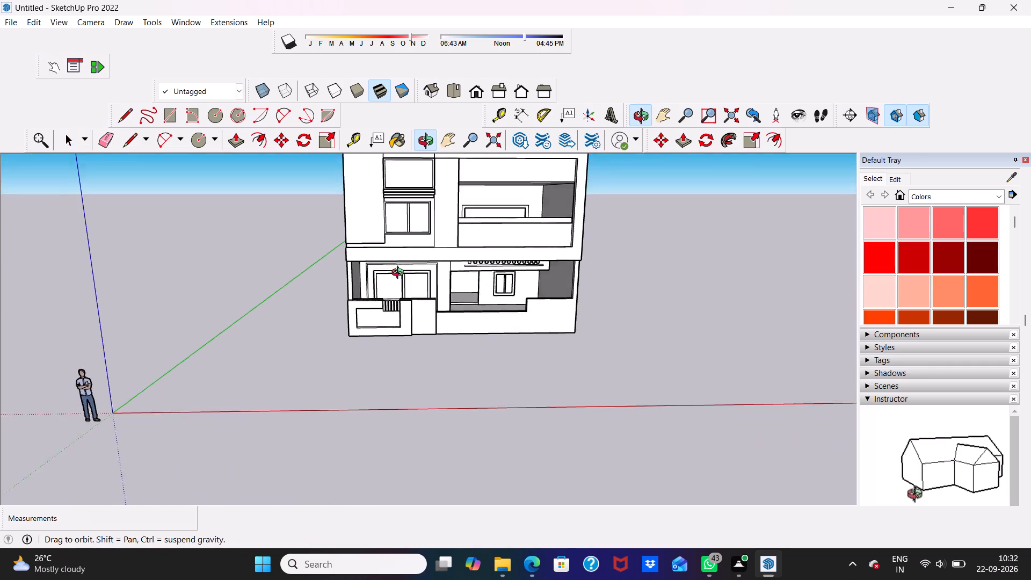
pyautogui.moveTo(400, 274); pyautogui.dragTo(372, 287, button='middle')
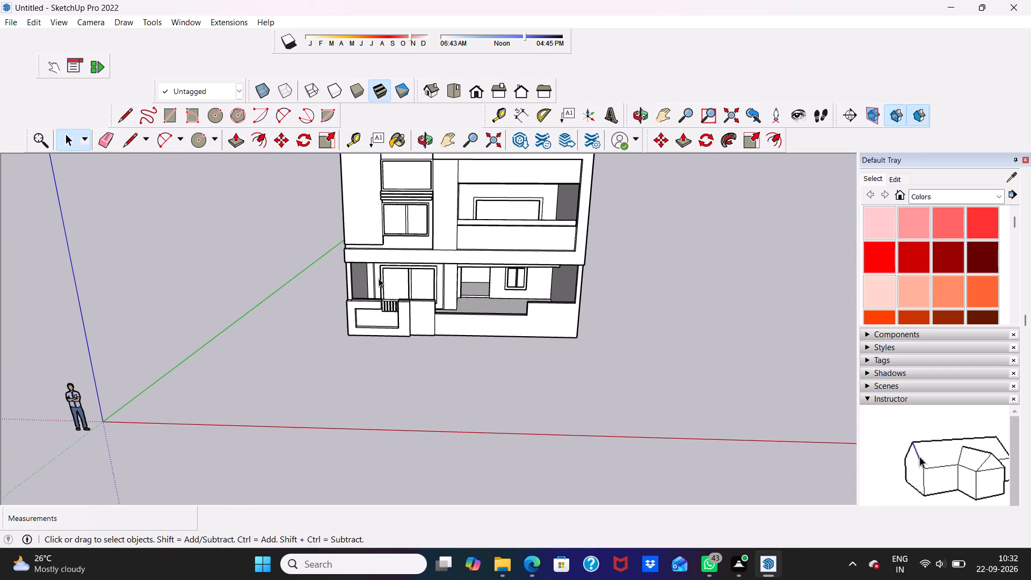
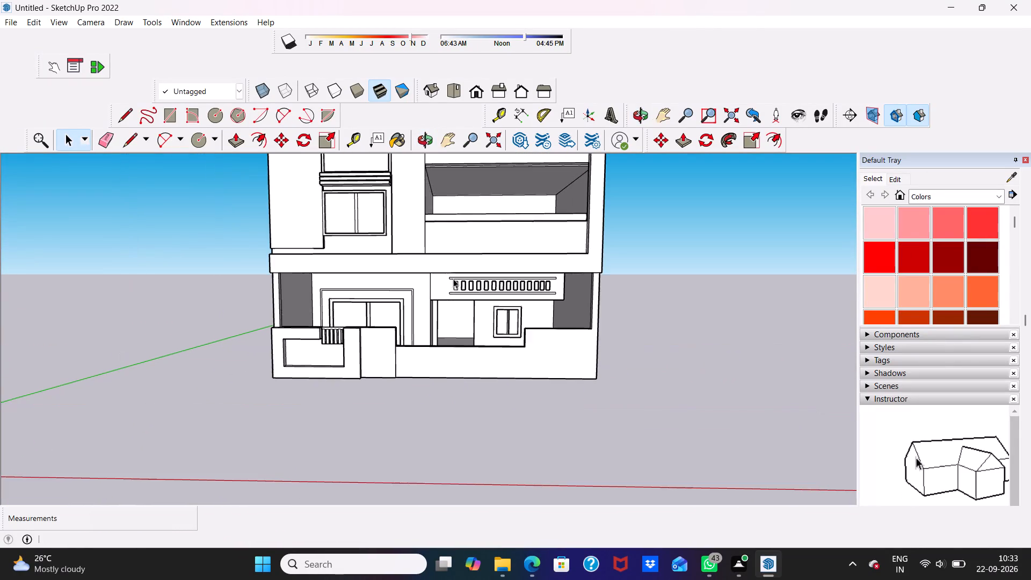
# Examine the house facade and the front boundary wall from several angles and distances.
pyautogui.scroll(-6, 420, 281)
pyautogui.moveTo(400, 205); pyautogui.dragTo(483, 285, button='middle')
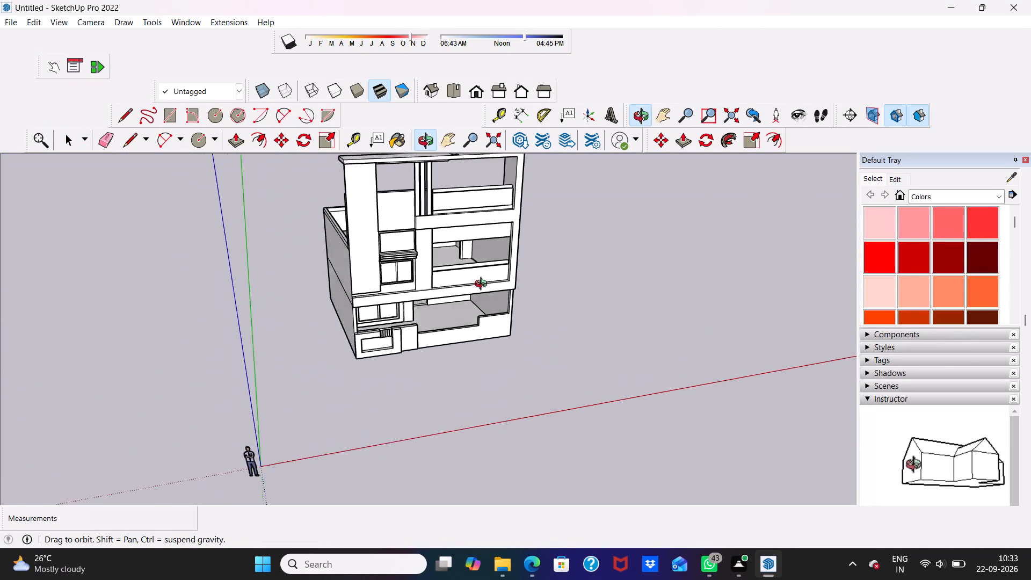
pyautogui.moveTo(483, 285); pyautogui.dragTo(416, 244, button='middle')
pyautogui.scroll(5, 416, 245)
pyautogui.moveTo(396, 244); pyautogui.dragTo(413, 318, button='middle')
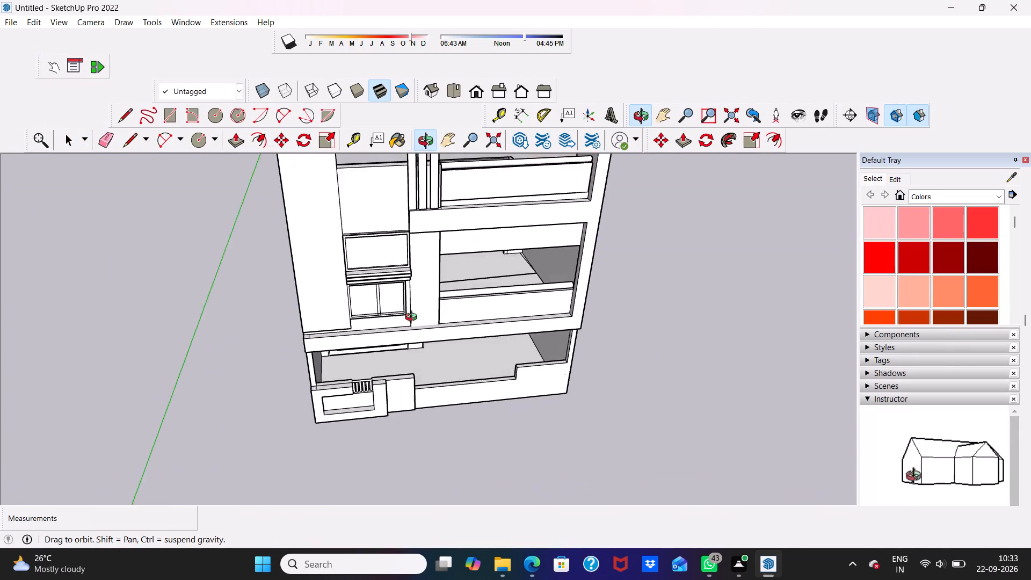
pyautogui.moveTo(413, 318); pyautogui.dragTo(352, 195, button='middle')
pyautogui.scroll(1, 357, 223)
pyautogui.scroll(-4, 381, 317)
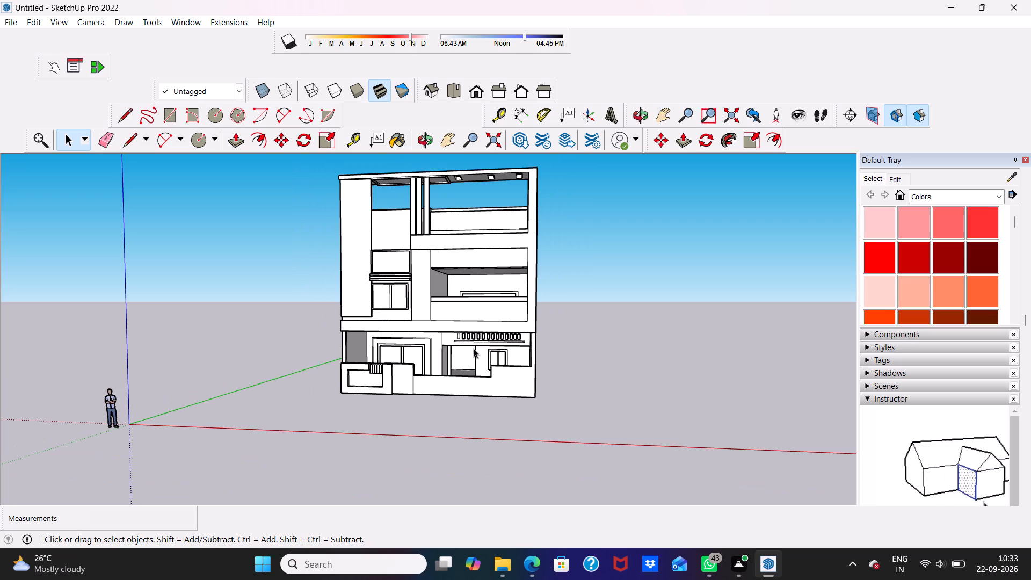
pyautogui.scroll(-1, 407, 278)
pyautogui.scroll(9, 371, 368)
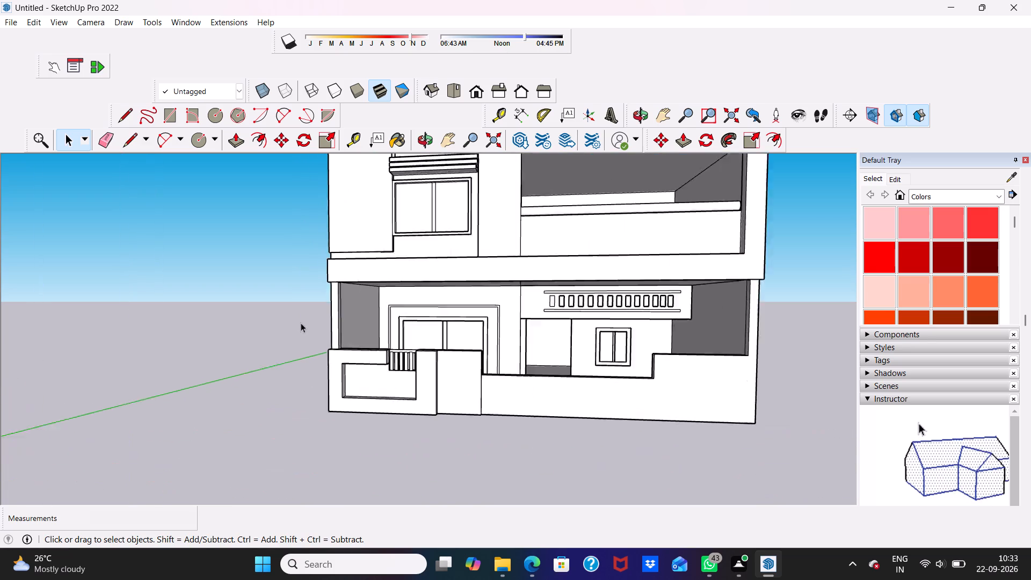
# Erase the short cross edge near the corner post and the lengthwise edge on top of the wall section above the projecting frame.
pyautogui.scroll(3, 301, 323)
pyautogui.scroll(15, 348, 357)
pyautogui.scroll(-3, 364, 354)
pyautogui.moveTo(367, 359); pyautogui.dragTo(368, 412, button='middle')
pyautogui.moveTo(104, 140); pyautogui.dragTo(106, 146)
pyautogui.scroll(3, 384, 410)
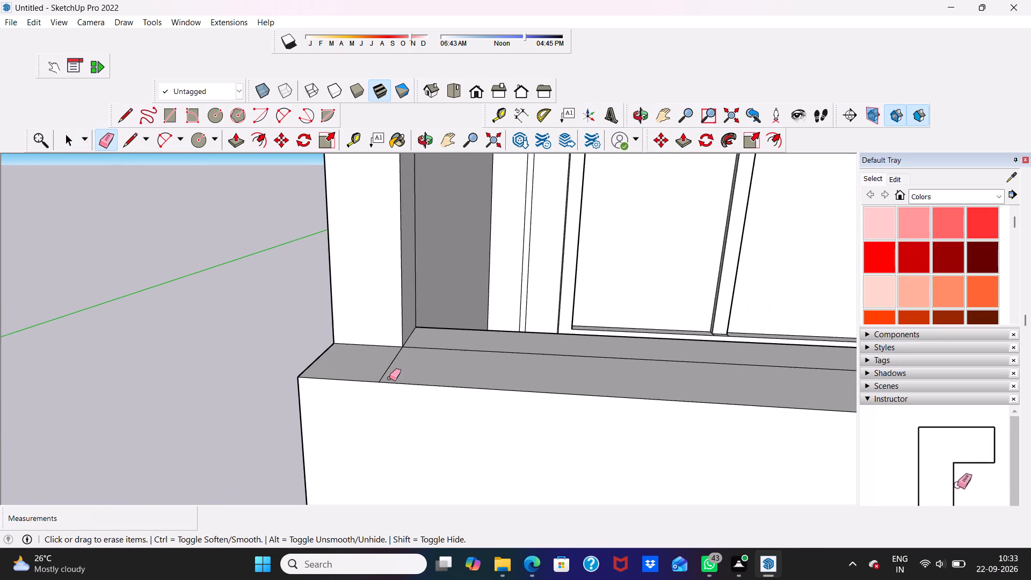
pyautogui.click(389, 371)
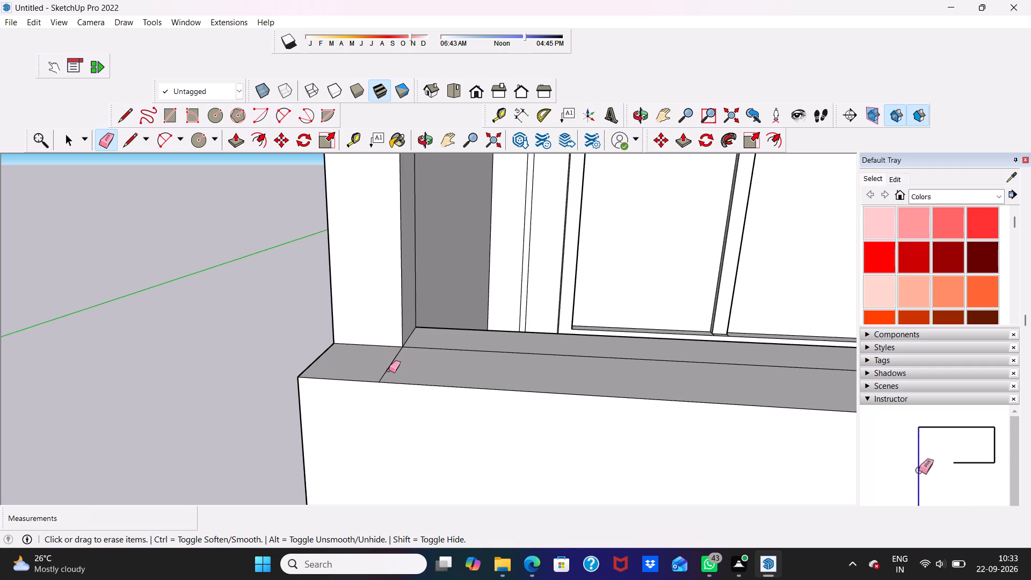
pyautogui.click(388, 367)
pyautogui.scroll(-5, 388, 352)
pyautogui.scroll(-6, 472, 334)
pyautogui.moveTo(494, 382); pyautogui.dragTo(493, 382, button='middle')
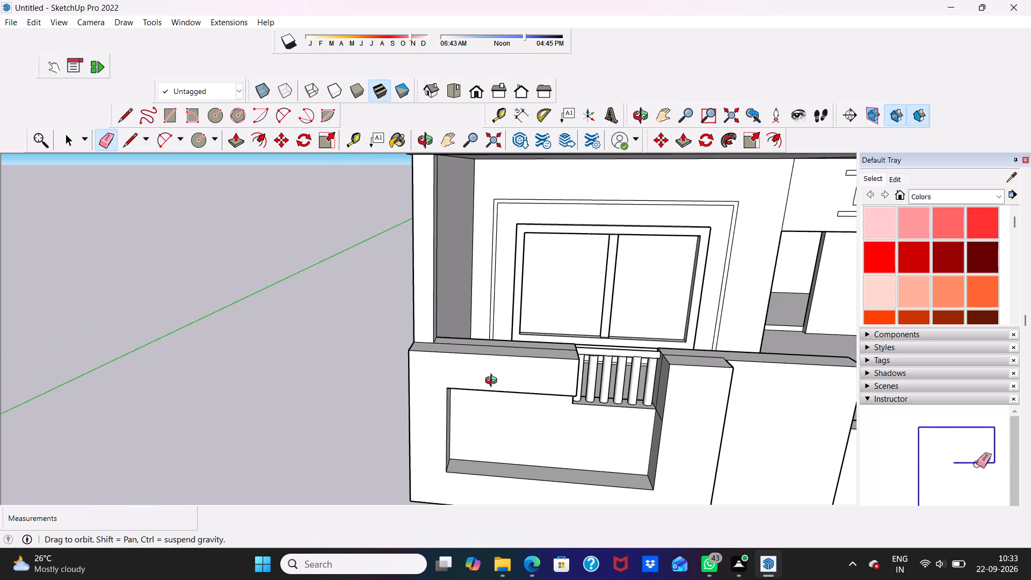
pyautogui.moveTo(493, 382); pyautogui.dragTo(413, 457, button='middle')
pyautogui.scroll(4, 413, 458)
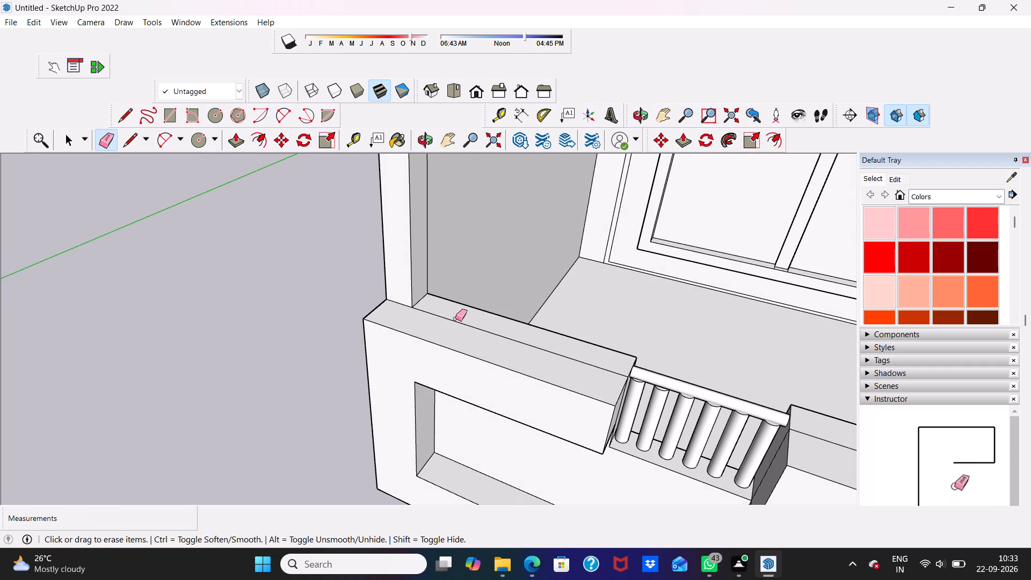
pyautogui.click(455, 322)
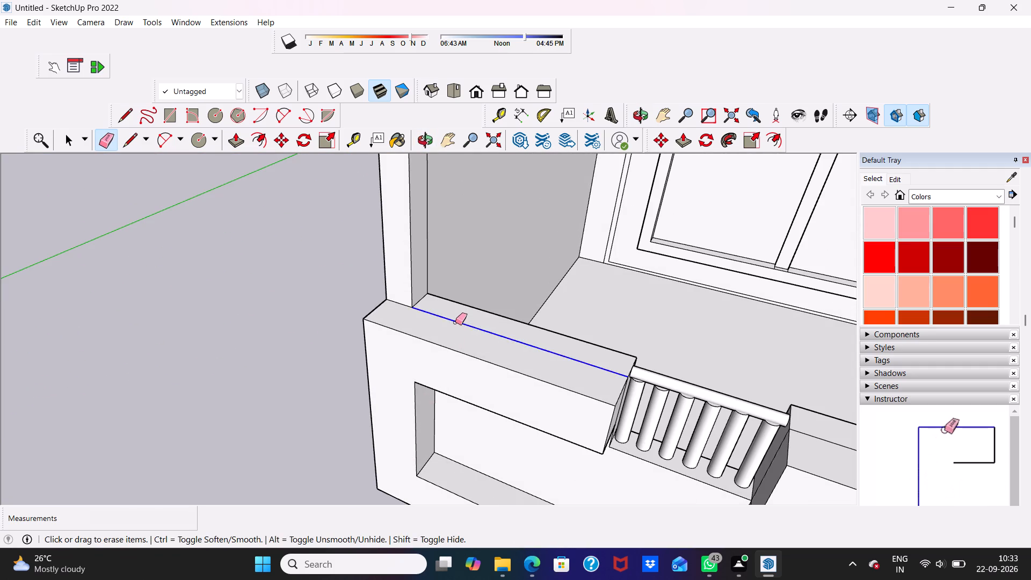
# Erase the lengthwise edge and the short leftover edge on the top face of the tall wall section beyond the baluster railing.
pyautogui.scroll(-5, 485, 342)
pyautogui.moveTo(544, 391); pyautogui.dragTo(421, 371, button='middle')
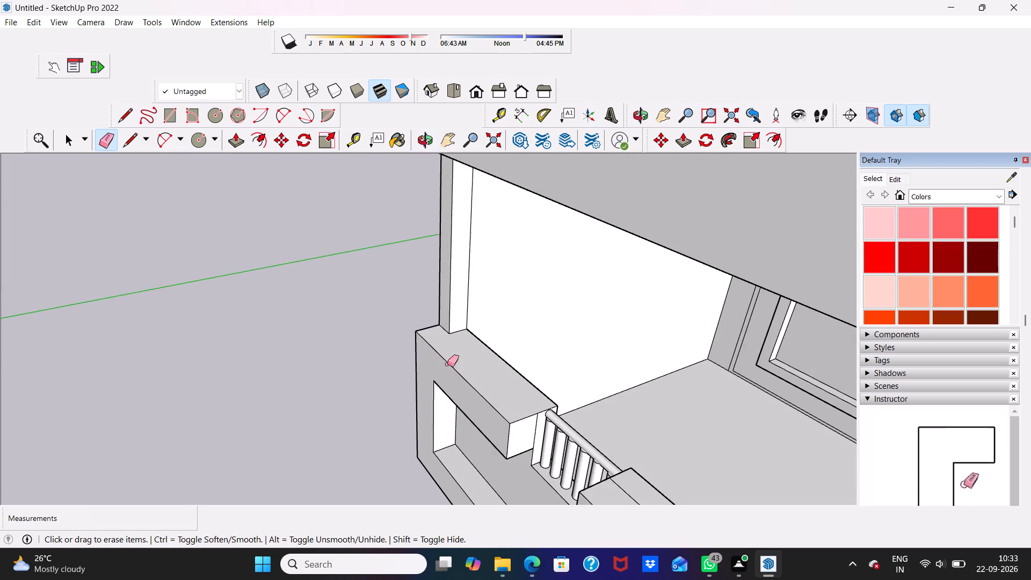
pyautogui.scroll(-4, 490, 363)
pyautogui.scroll(5, 601, 455)
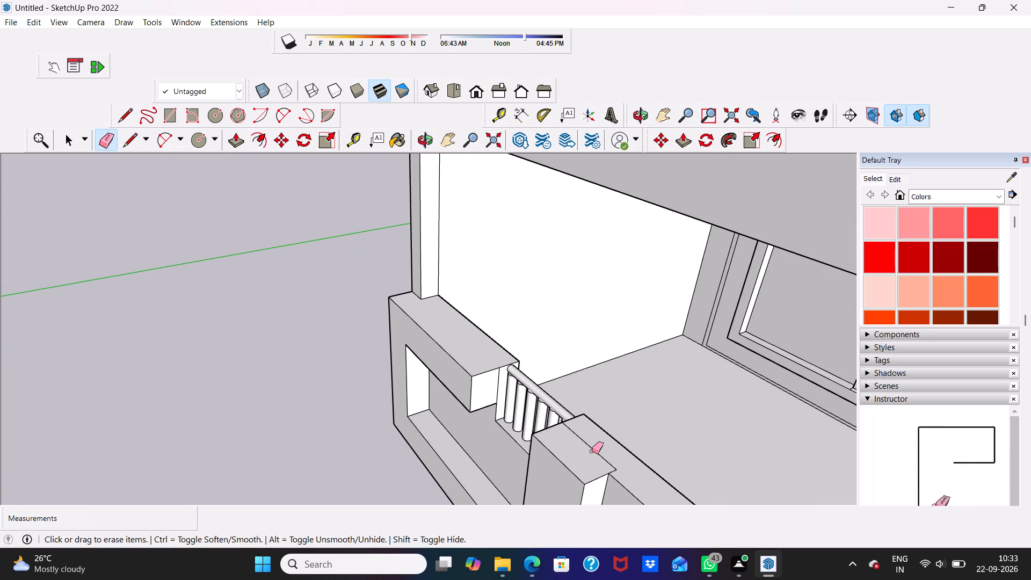
pyautogui.click(592, 451)
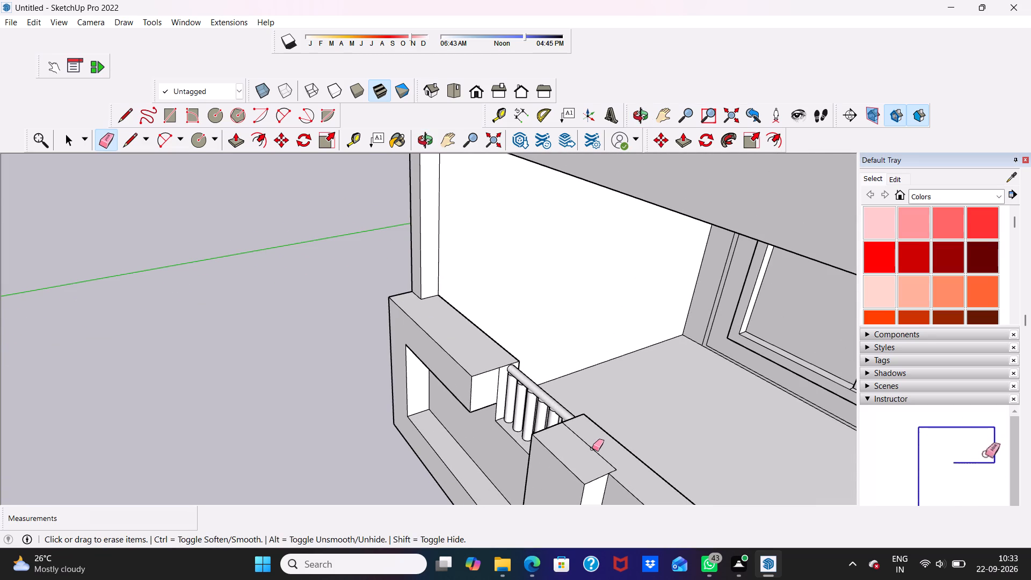
pyautogui.click(592, 448)
pyautogui.scroll(-5, 592, 446)
pyautogui.moveTo(593, 446); pyautogui.dragTo(519, 396, button='middle')
pyautogui.scroll(3, 519, 396)
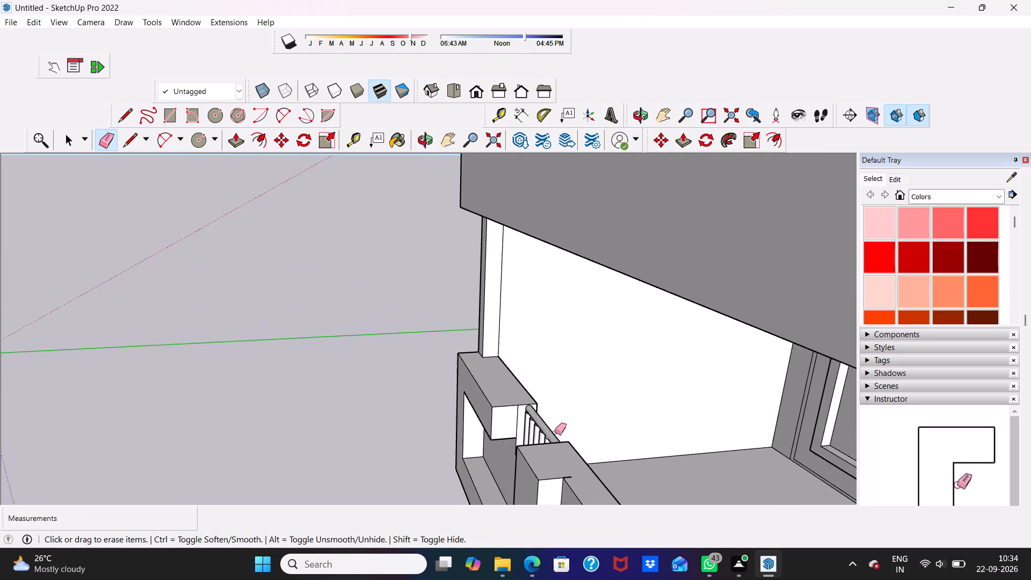
pyautogui.scroll(2, 555, 432)
pyautogui.scroll(4, 589, 483)
pyautogui.scroll(-5, 591, 367)
pyautogui.scroll(9, 602, 447)
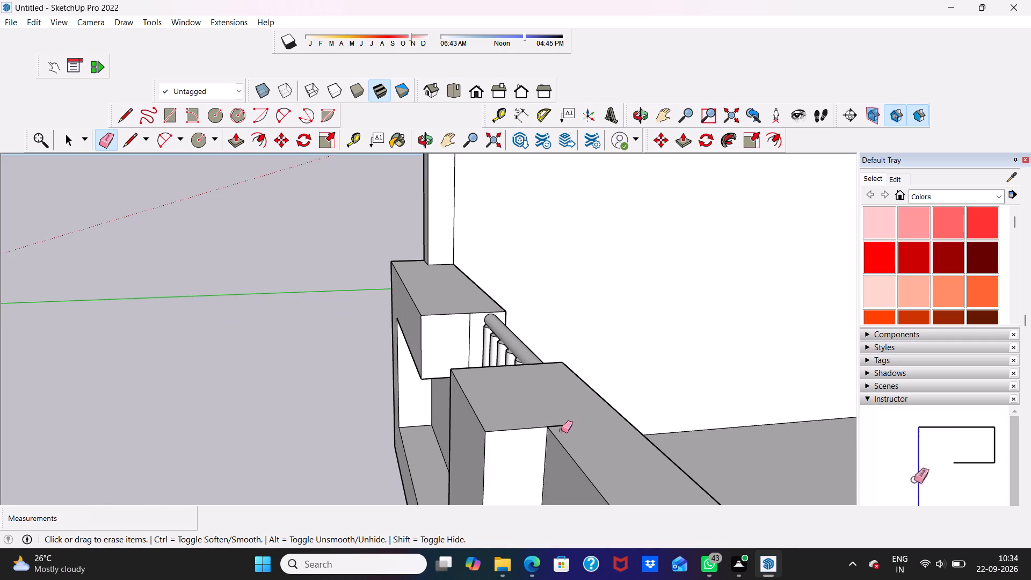
pyautogui.click(558, 424)
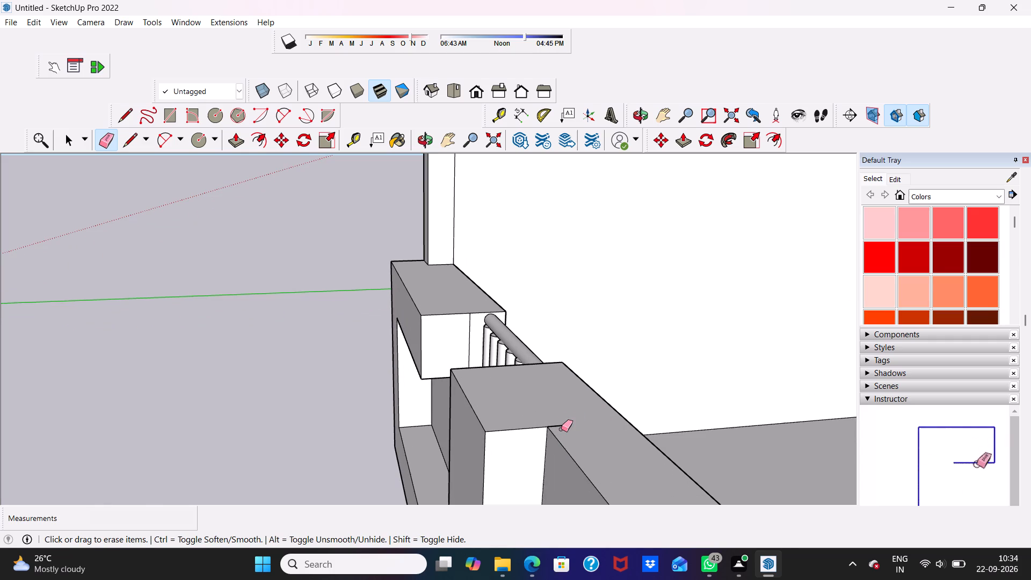
pyautogui.click(560, 425)
# Erase the vertical dividing edges on the two wall end faces that flank the baluster railing.
pyautogui.scroll(-2, 524, 434)
pyautogui.moveTo(503, 441); pyautogui.dragTo(633, 427, button='middle')
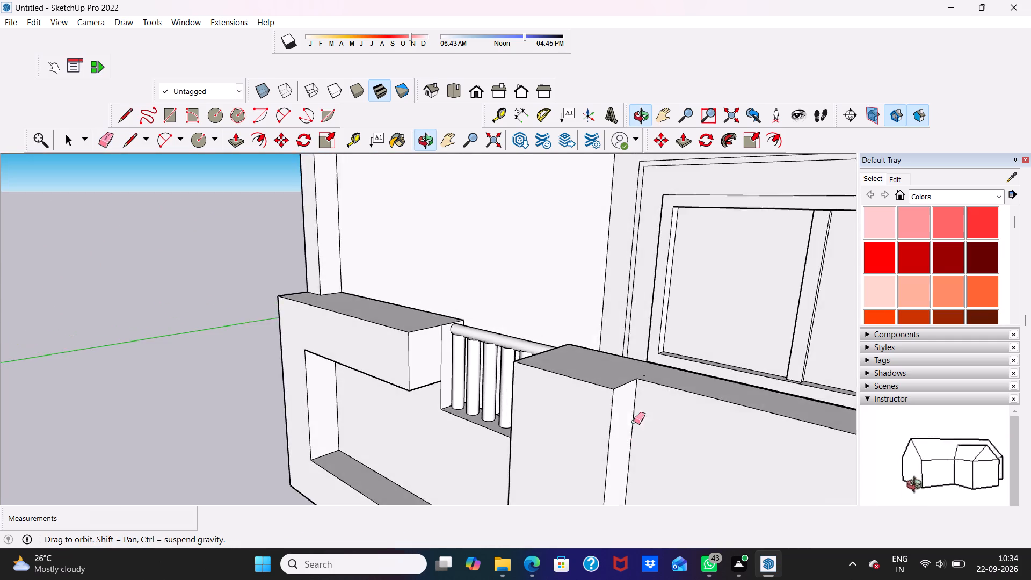
pyautogui.scroll(-5, 518, 387)
pyautogui.moveTo(491, 476); pyautogui.dragTo(520, 440, button='middle')
pyautogui.scroll(9, 465, 360)
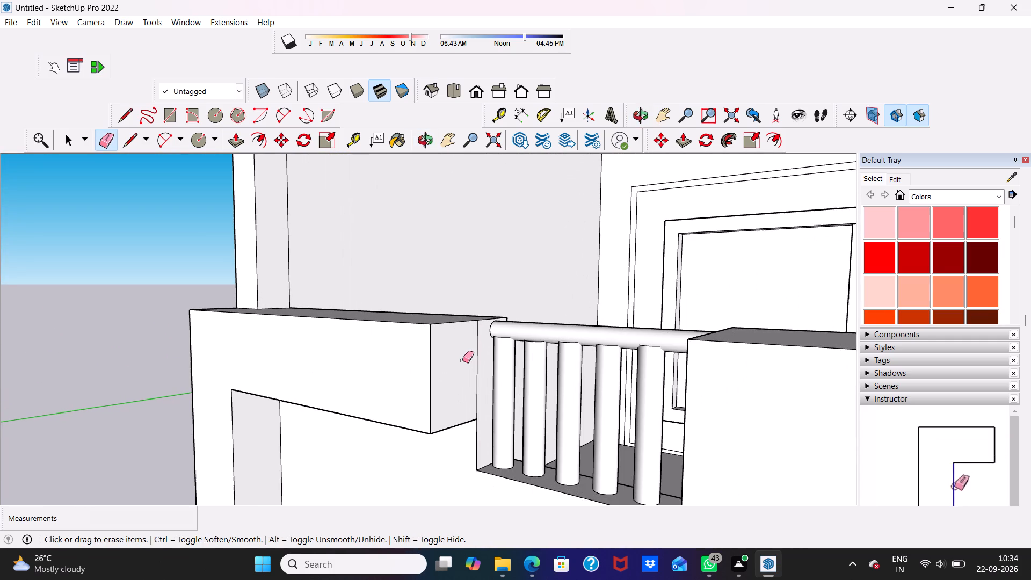
pyautogui.click(476, 345)
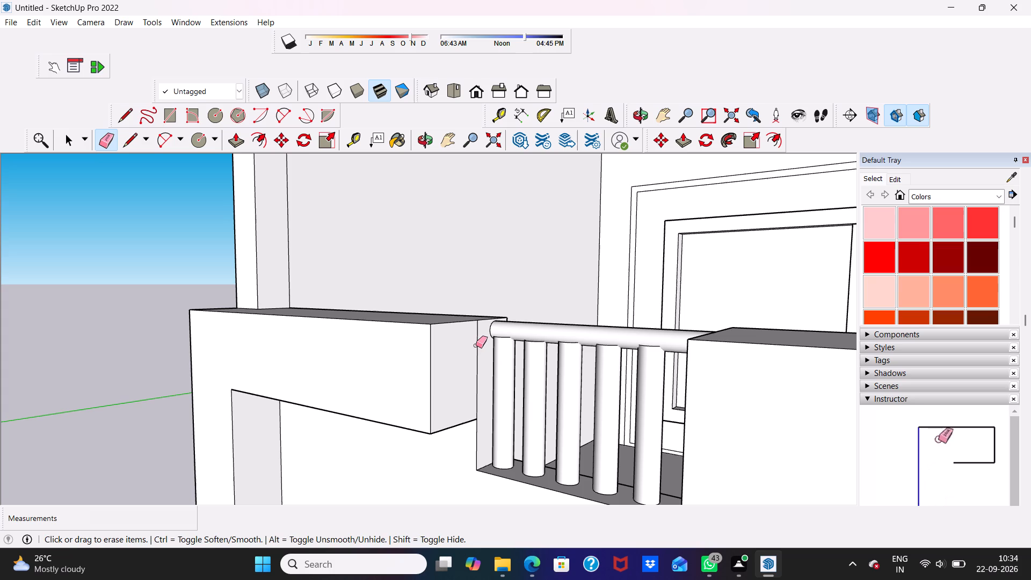
pyautogui.click(479, 349)
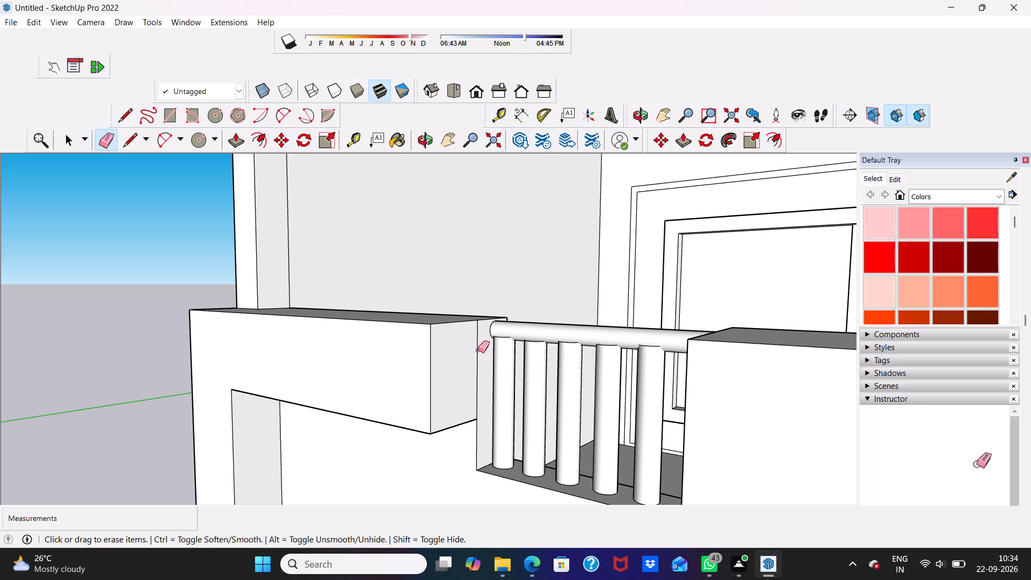
pyautogui.click(478, 350)
pyautogui.scroll(-3, 478, 373)
pyautogui.moveTo(481, 418); pyautogui.dragTo(710, 427, button='middle')
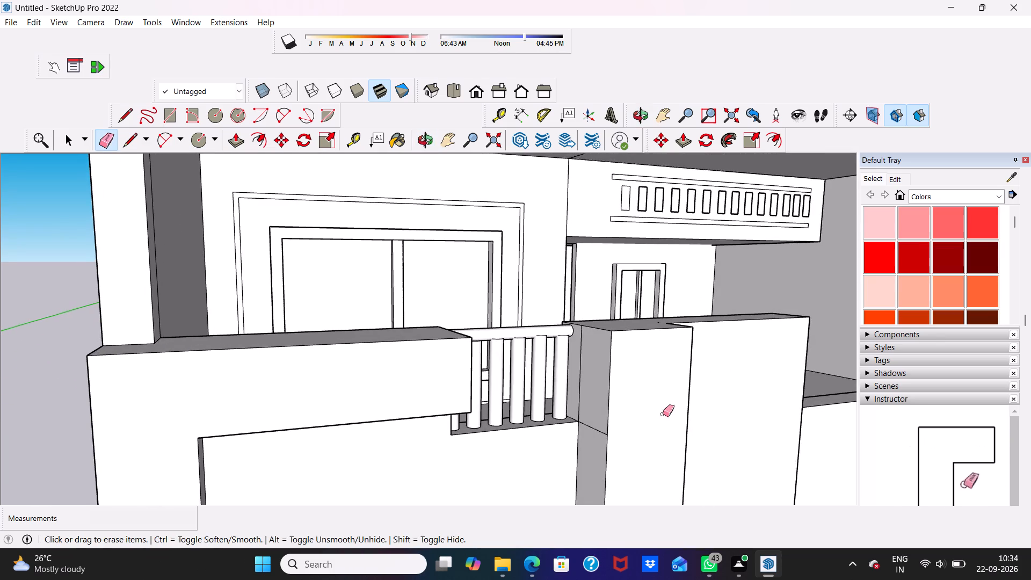
pyautogui.scroll(-1, 596, 372)
pyautogui.scroll(9, 596, 372)
pyautogui.click(570, 343)
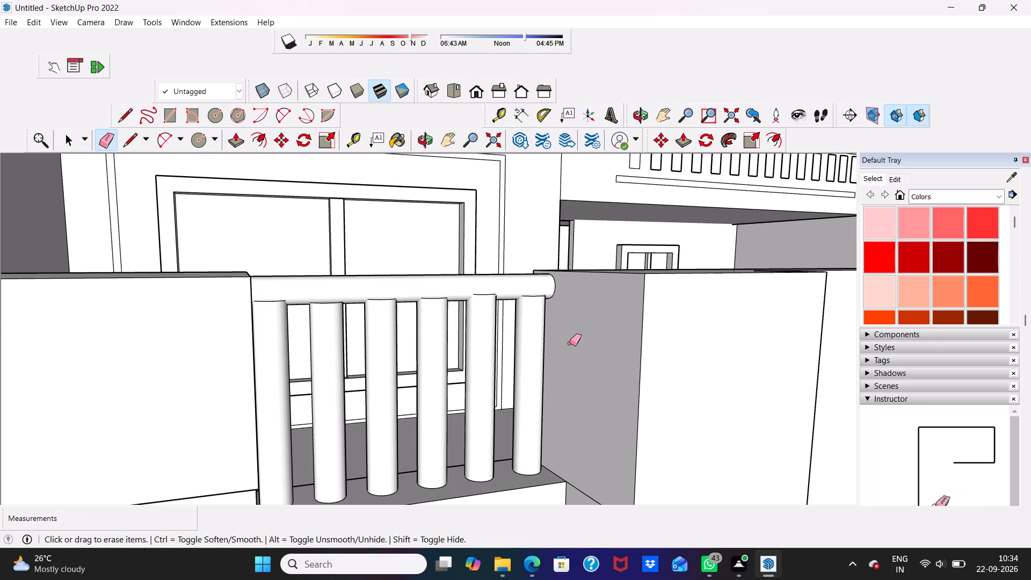
# Examine the boundary wall's frame, railing and stepped sections against the facade.
pyautogui.scroll(-4, 570, 344)
pyautogui.moveTo(582, 365); pyautogui.dragTo(493, 358, button='middle')
pyautogui.scroll(1, 492, 358)
pyautogui.scroll(-16, 469, 343)
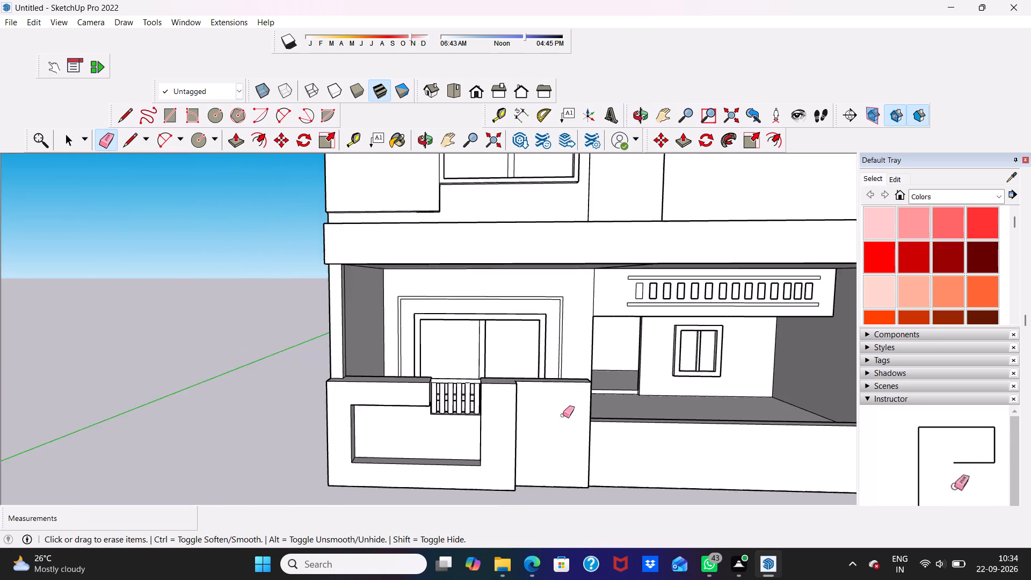
pyautogui.scroll(-5, 563, 415)
pyautogui.moveTo(595, 421); pyautogui.dragTo(596, 433, button='middle')
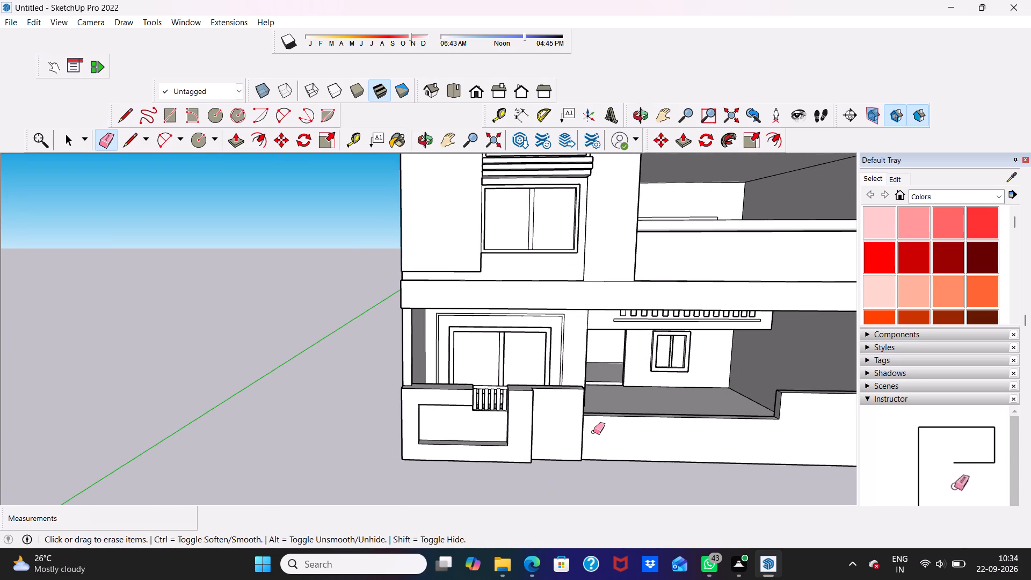
pyautogui.press('space')
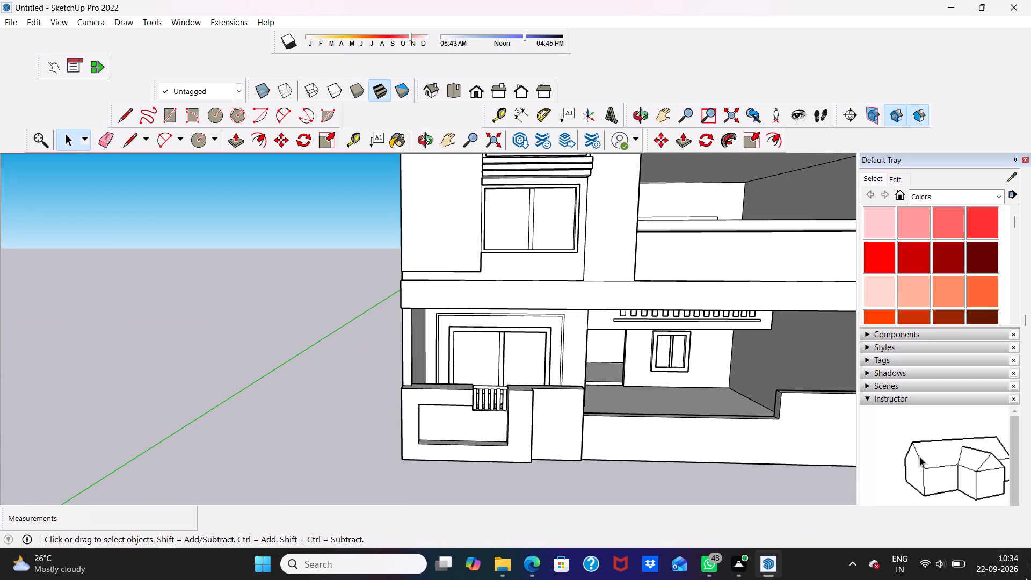
pyautogui.scroll(5, 885, 429)
pyautogui.scroll(3, 683, 411)
pyautogui.scroll(-6, 683, 411)
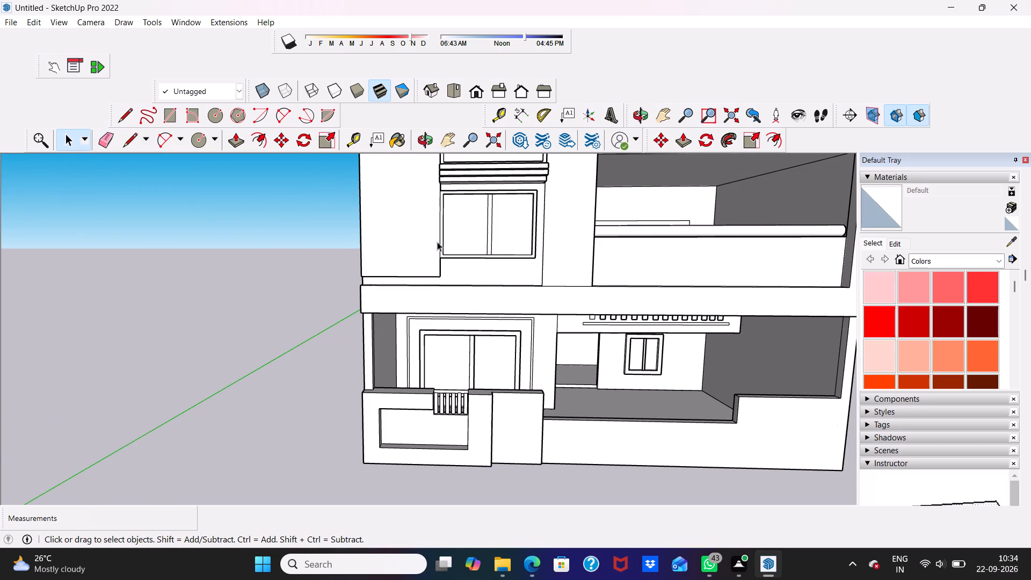
# Draw a vertical line about 3' 10 5/8" long from the raised end section's step corner down to the boundary wall's bottom edge.
pyautogui.click(136, 135)
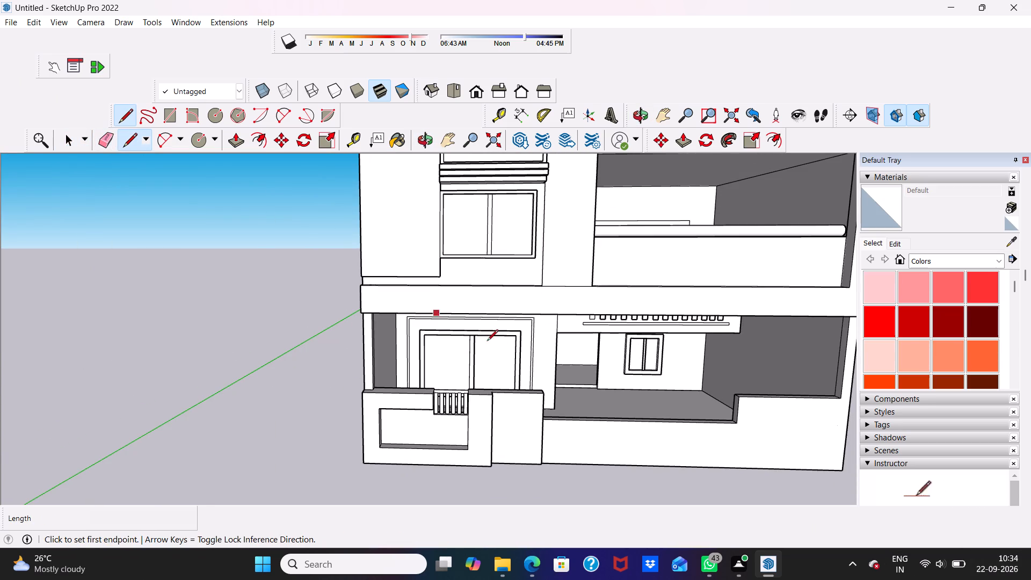
pyautogui.scroll(2, 522, 363)
pyautogui.scroll(-5, 779, 423)
pyautogui.scroll(2, 687, 438)
pyautogui.scroll(2, 794, 429)
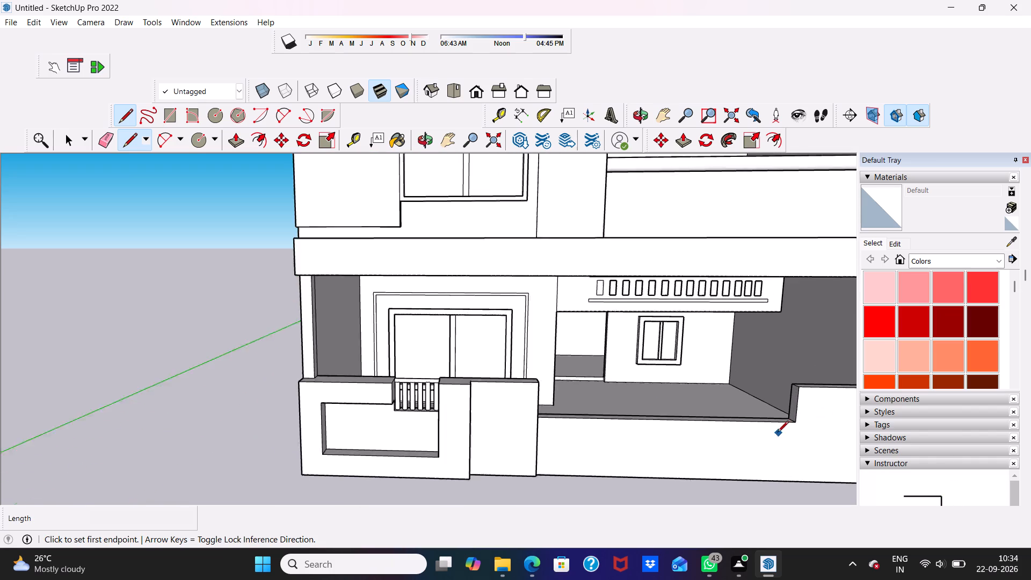
pyautogui.scroll(5, 778, 433)
pyautogui.click(796, 425)
pyautogui.scroll(-5, 778, 407)
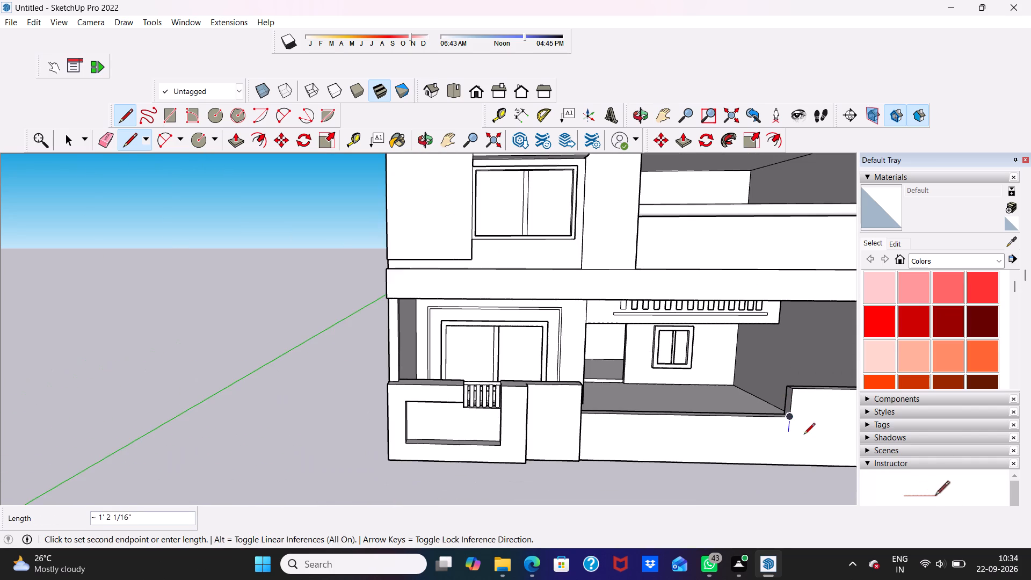
pyautogui.scroll(4, 792, 461)
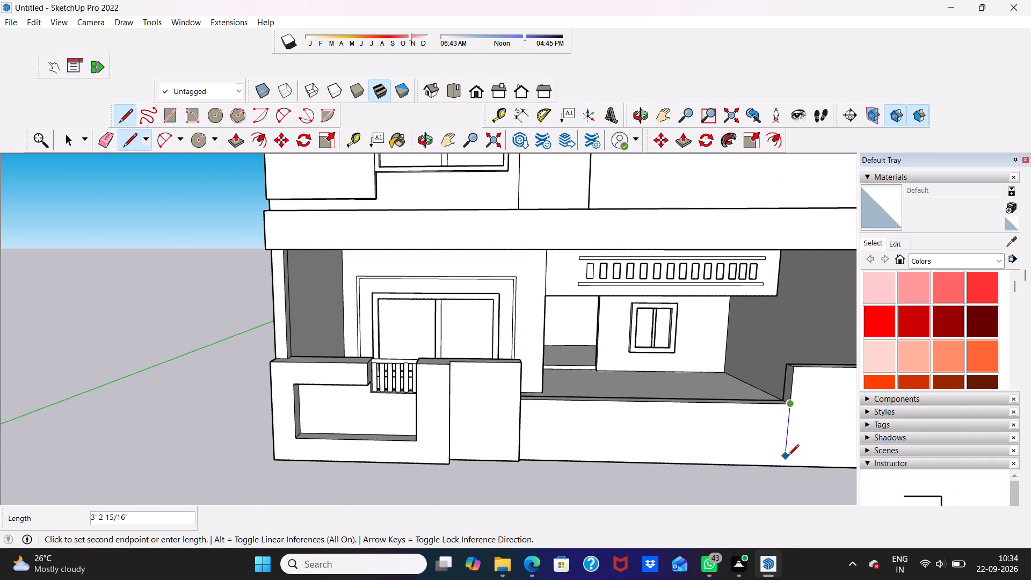
pyautogui.scroll(4, 793, 462)
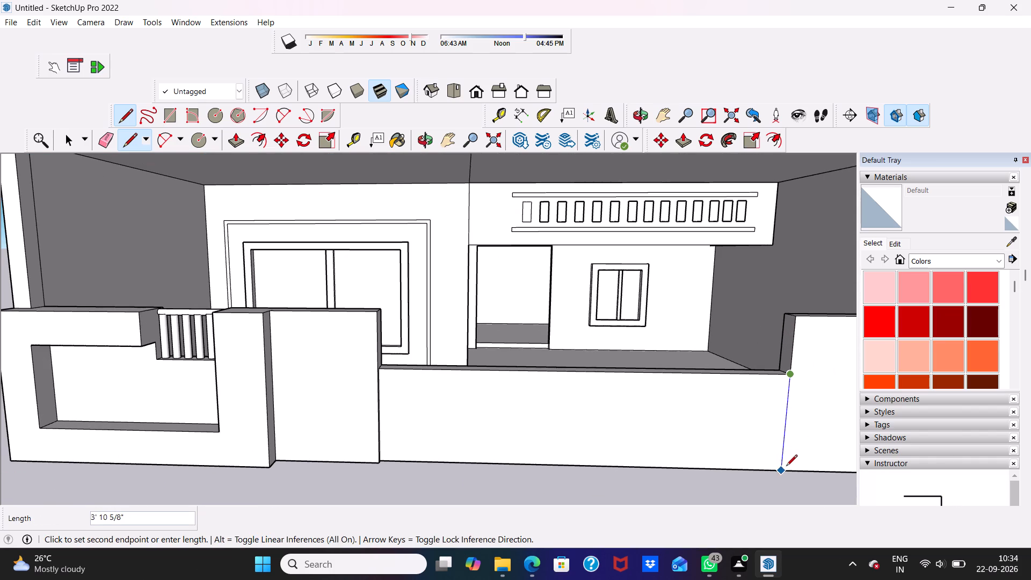
pyautogui.click(786, 468)
pyautogui.scroll(-1, 708, 450)
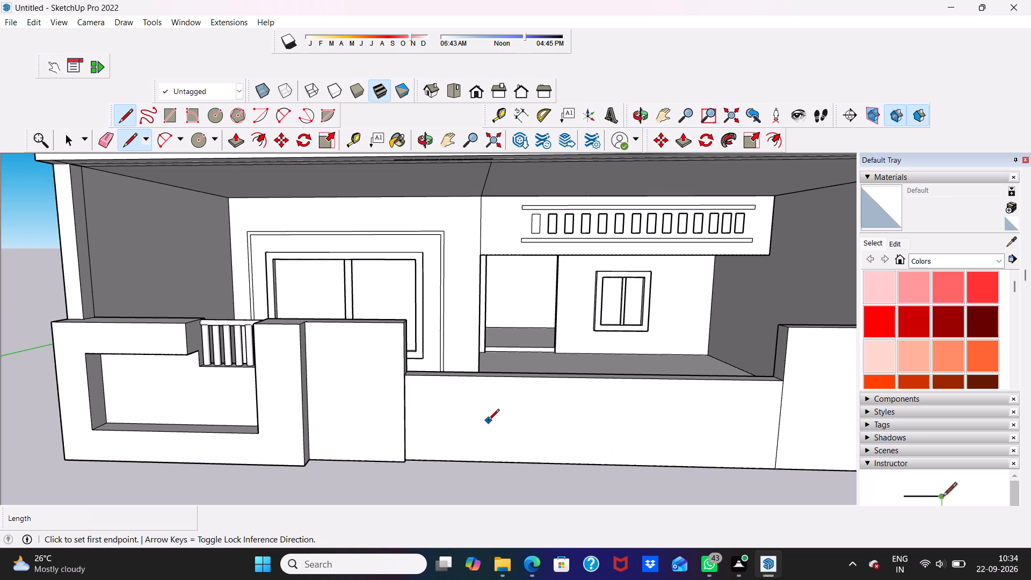
pyautogui.press('space')
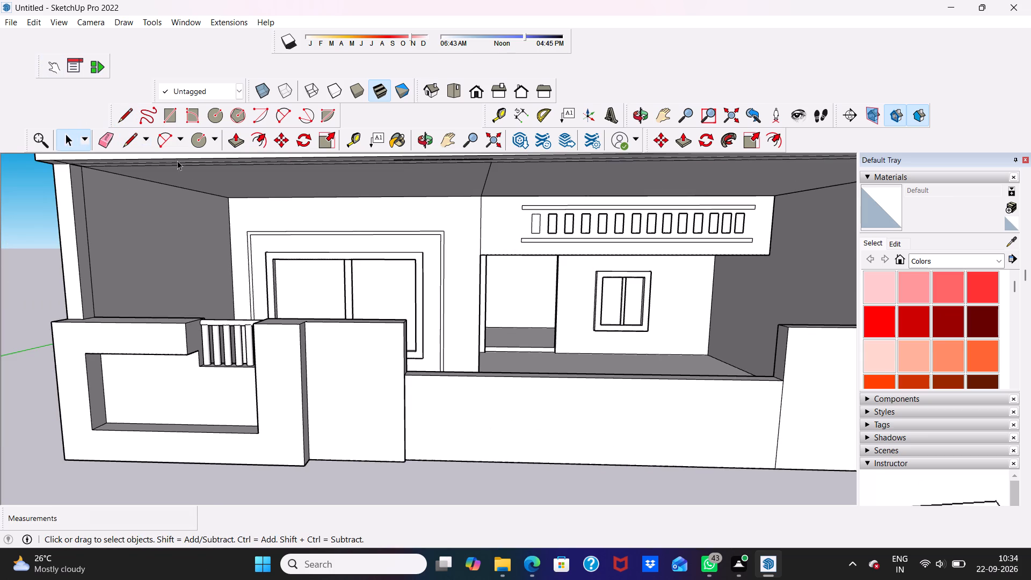
# Push/Pull the front face of the boundary wall's low middle section back between the two raised sections.
pyautogui.click(236, 138)
pyautogui.moveTo(495, 390); pyautogui.dragTo(498, 373)
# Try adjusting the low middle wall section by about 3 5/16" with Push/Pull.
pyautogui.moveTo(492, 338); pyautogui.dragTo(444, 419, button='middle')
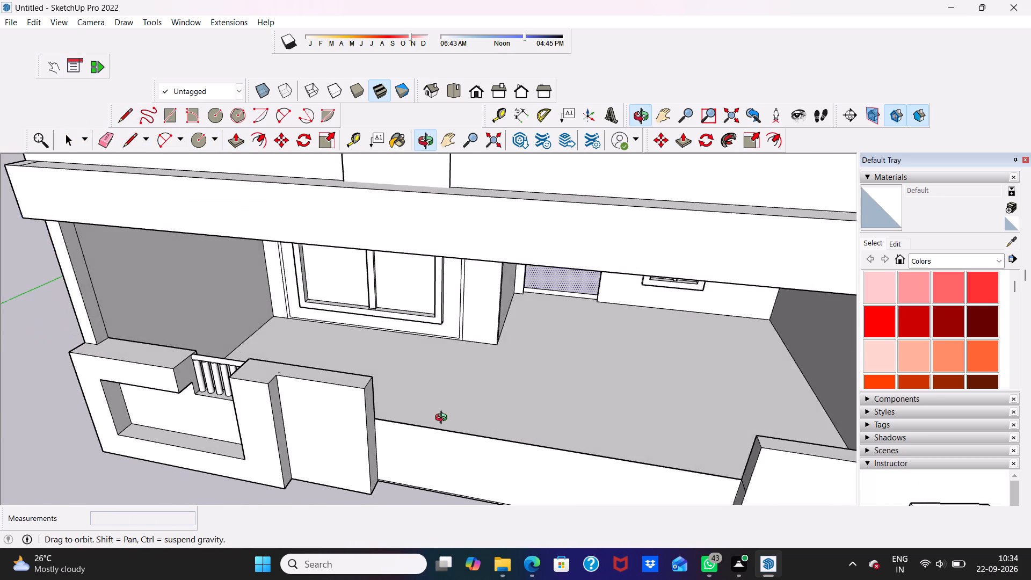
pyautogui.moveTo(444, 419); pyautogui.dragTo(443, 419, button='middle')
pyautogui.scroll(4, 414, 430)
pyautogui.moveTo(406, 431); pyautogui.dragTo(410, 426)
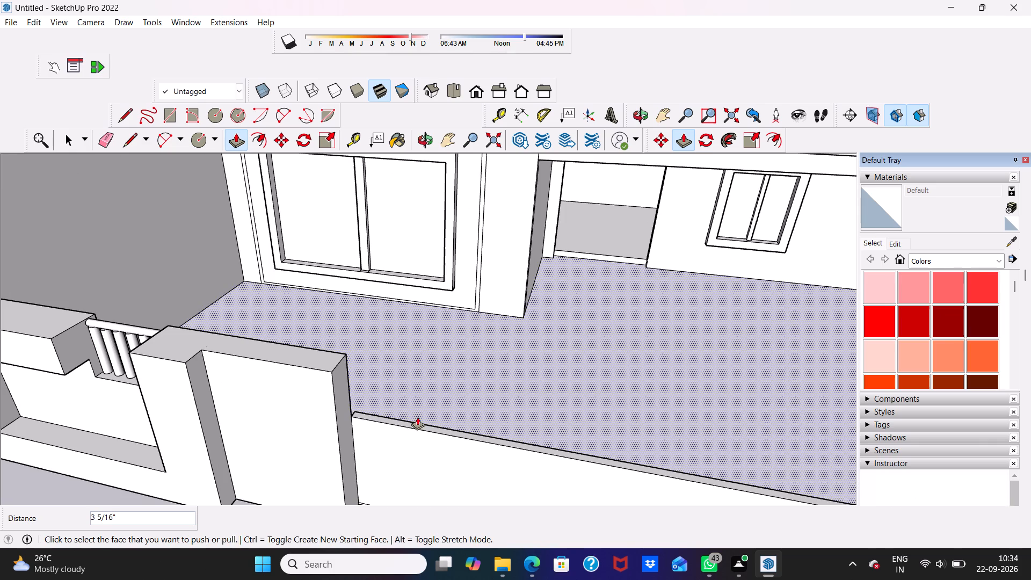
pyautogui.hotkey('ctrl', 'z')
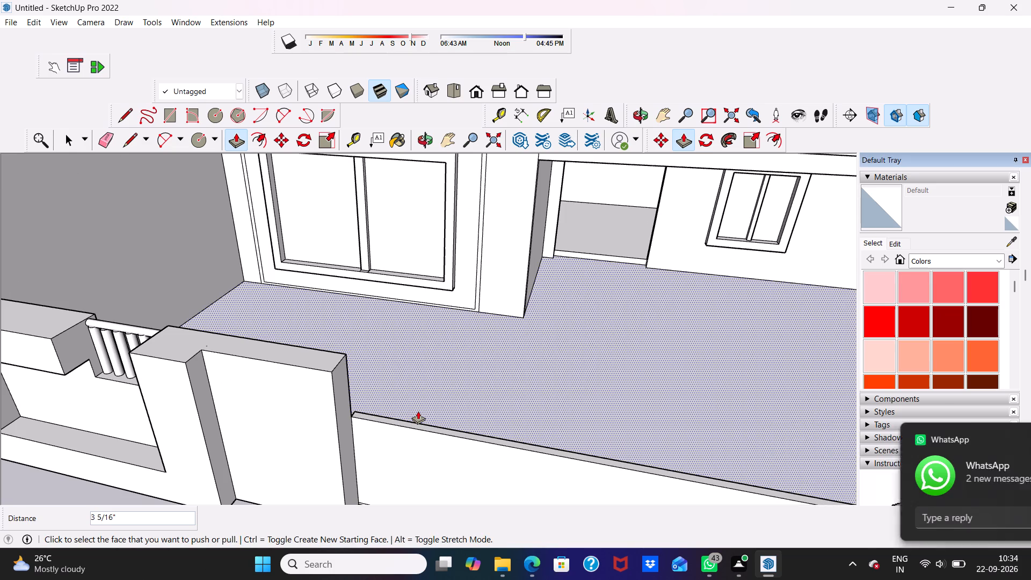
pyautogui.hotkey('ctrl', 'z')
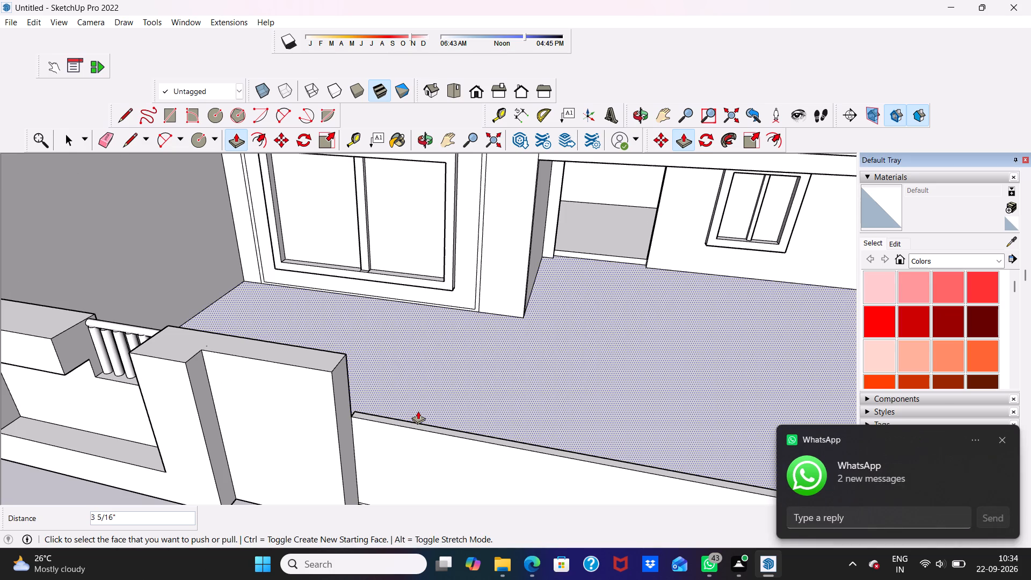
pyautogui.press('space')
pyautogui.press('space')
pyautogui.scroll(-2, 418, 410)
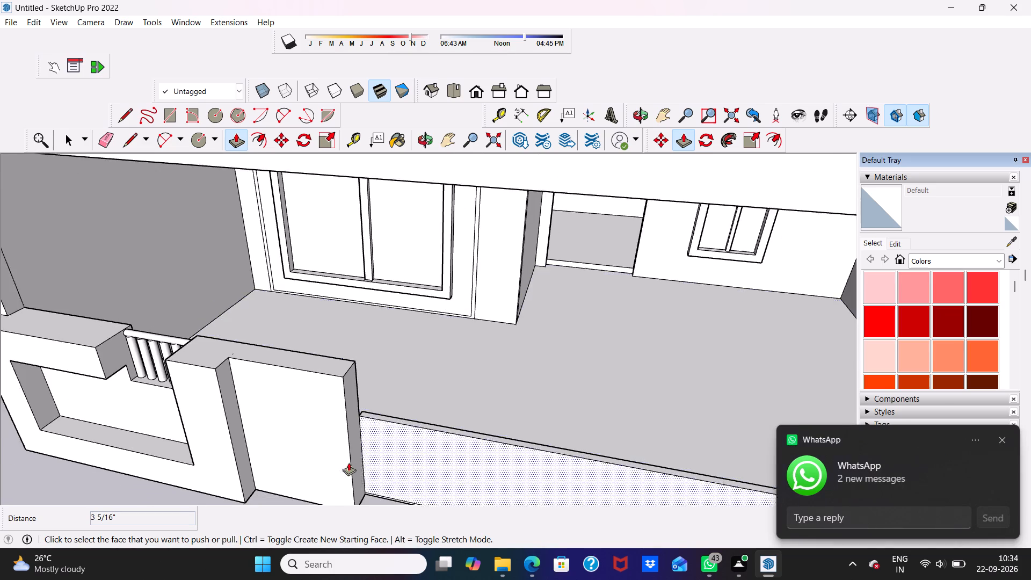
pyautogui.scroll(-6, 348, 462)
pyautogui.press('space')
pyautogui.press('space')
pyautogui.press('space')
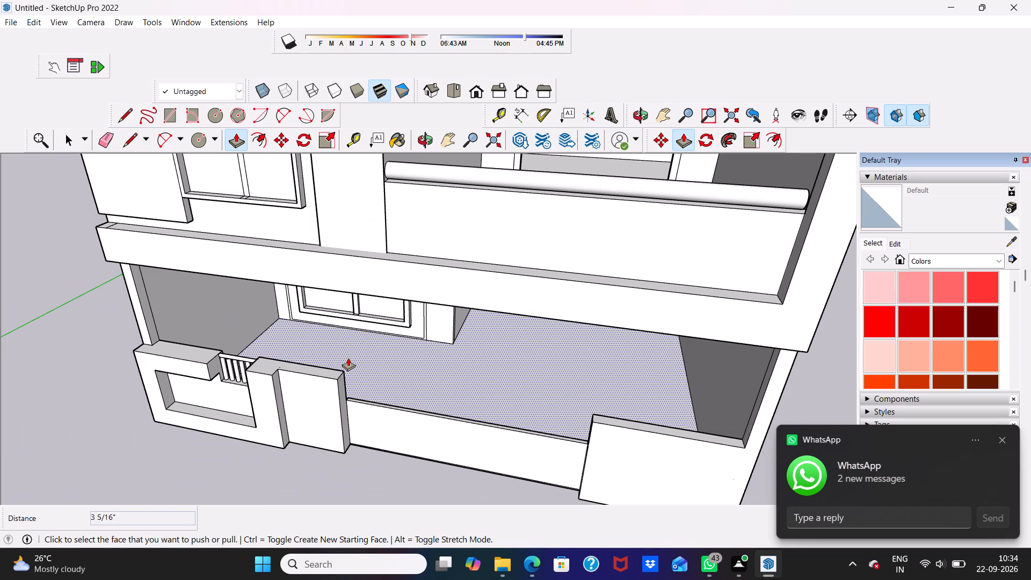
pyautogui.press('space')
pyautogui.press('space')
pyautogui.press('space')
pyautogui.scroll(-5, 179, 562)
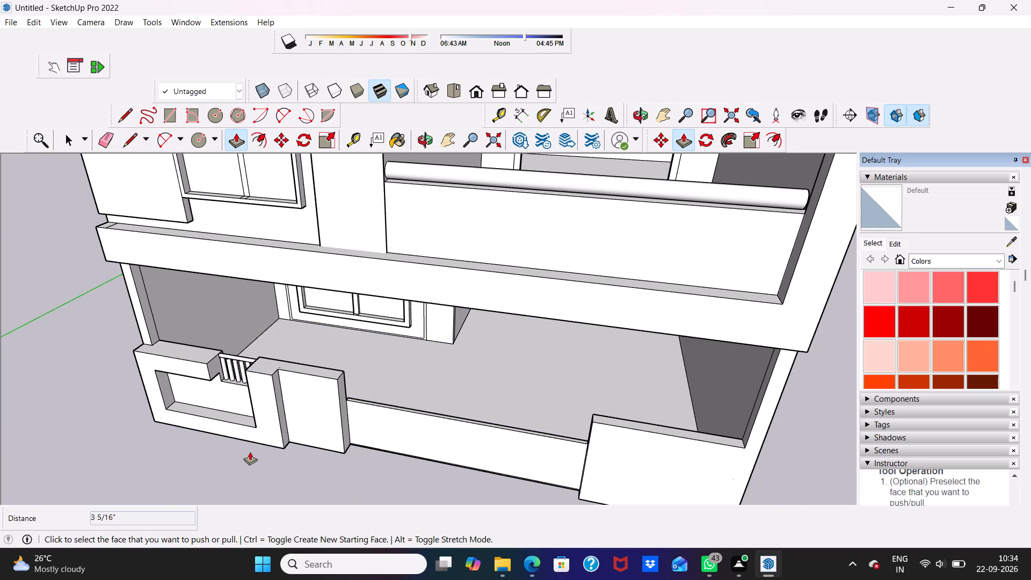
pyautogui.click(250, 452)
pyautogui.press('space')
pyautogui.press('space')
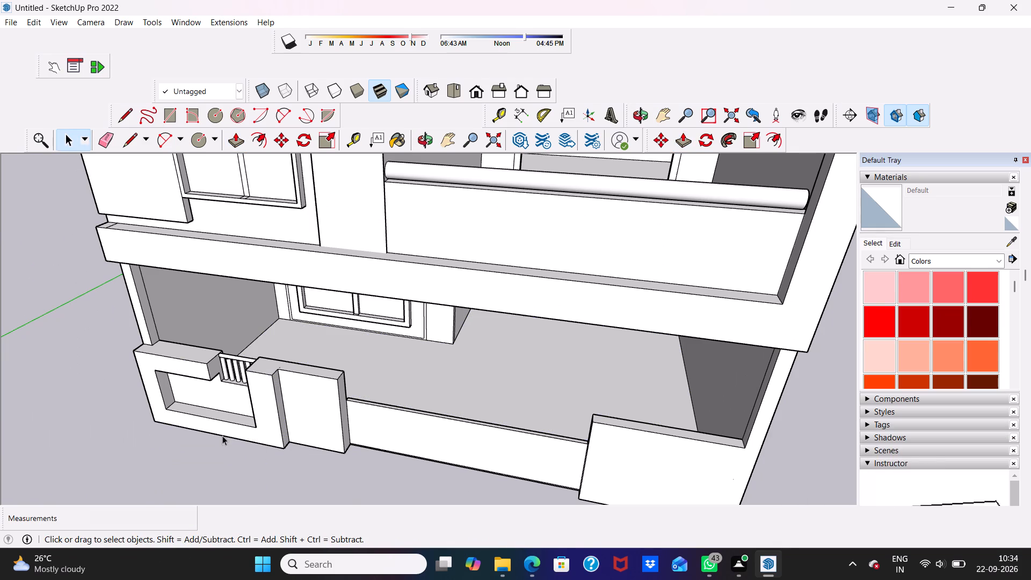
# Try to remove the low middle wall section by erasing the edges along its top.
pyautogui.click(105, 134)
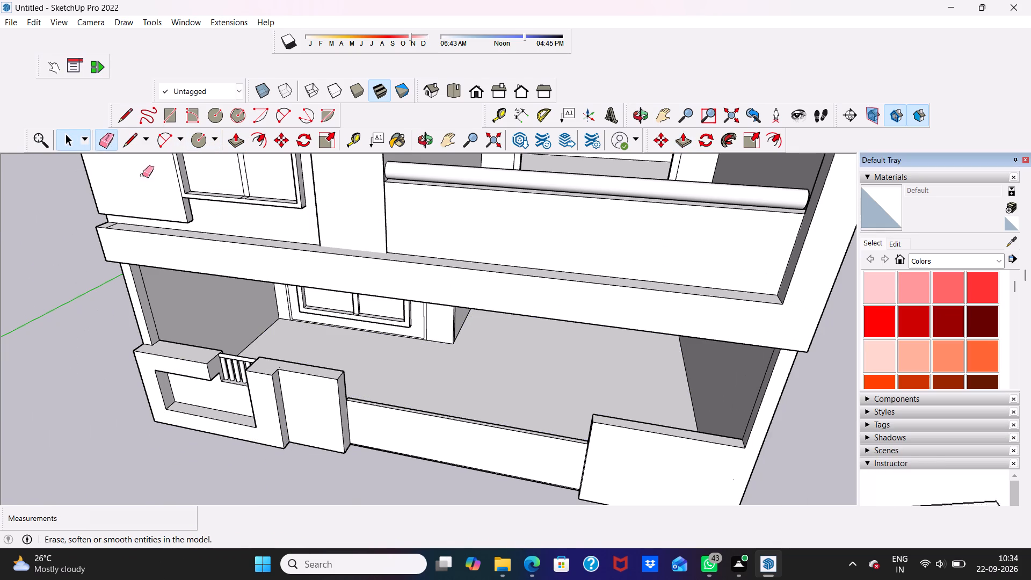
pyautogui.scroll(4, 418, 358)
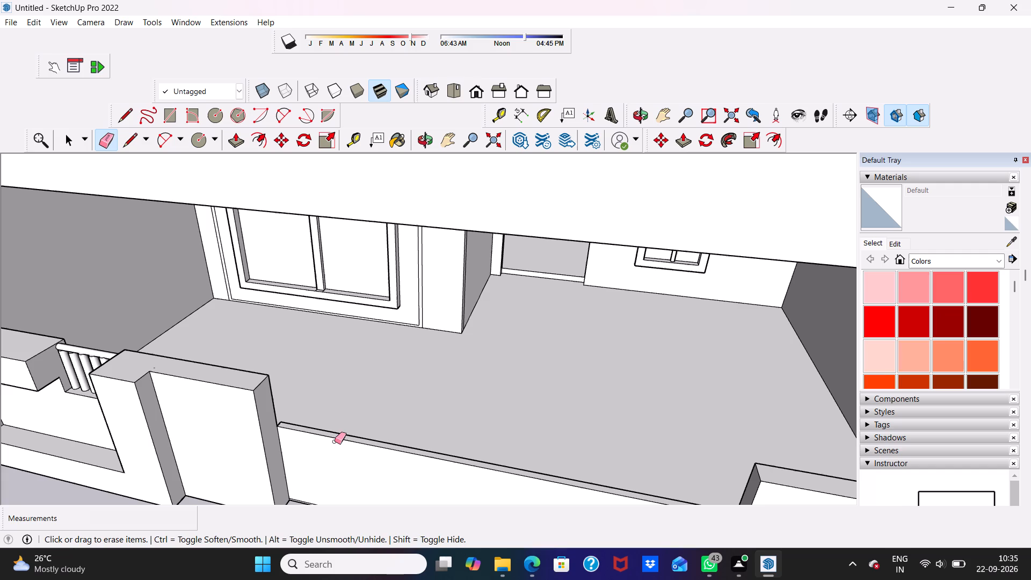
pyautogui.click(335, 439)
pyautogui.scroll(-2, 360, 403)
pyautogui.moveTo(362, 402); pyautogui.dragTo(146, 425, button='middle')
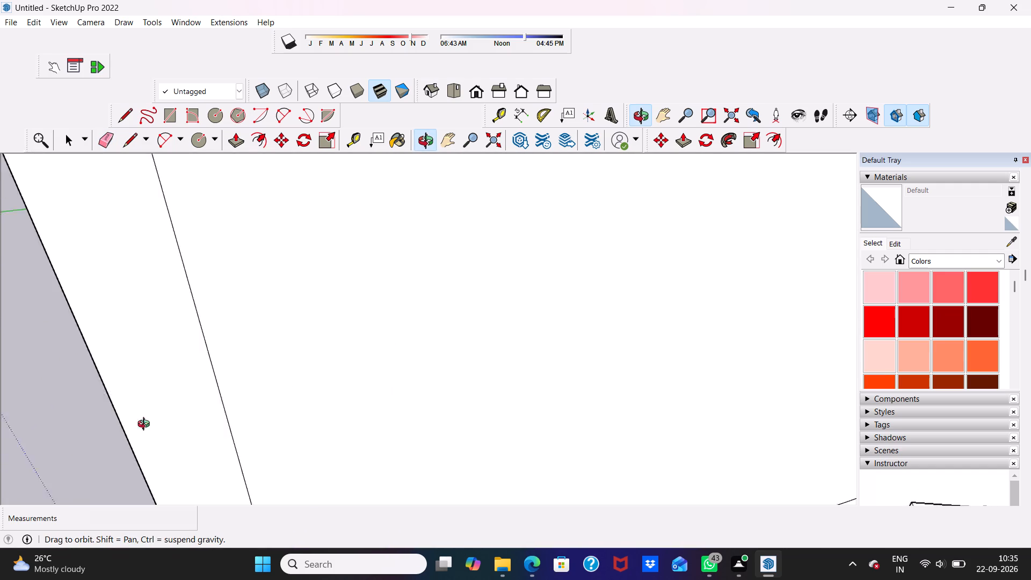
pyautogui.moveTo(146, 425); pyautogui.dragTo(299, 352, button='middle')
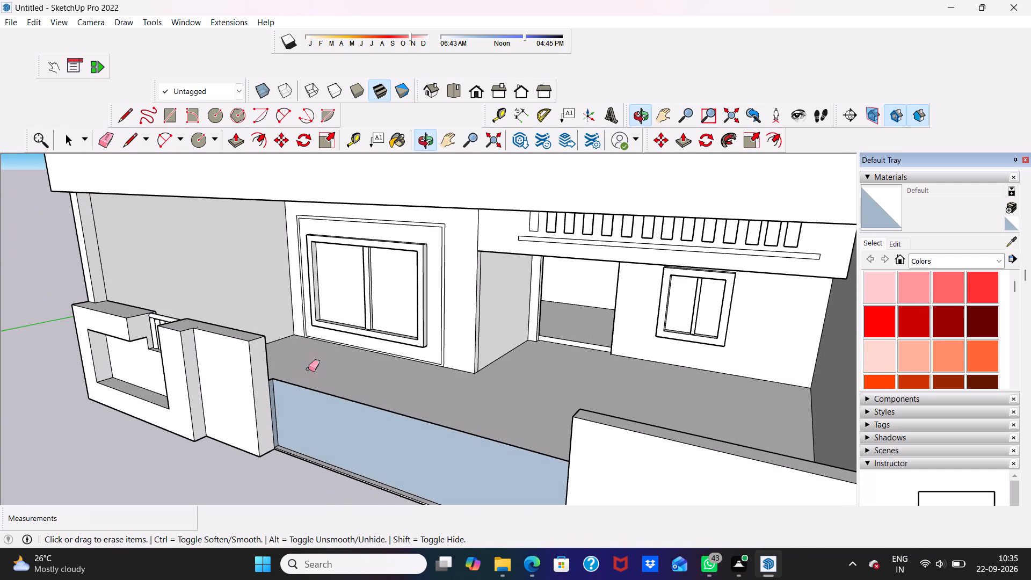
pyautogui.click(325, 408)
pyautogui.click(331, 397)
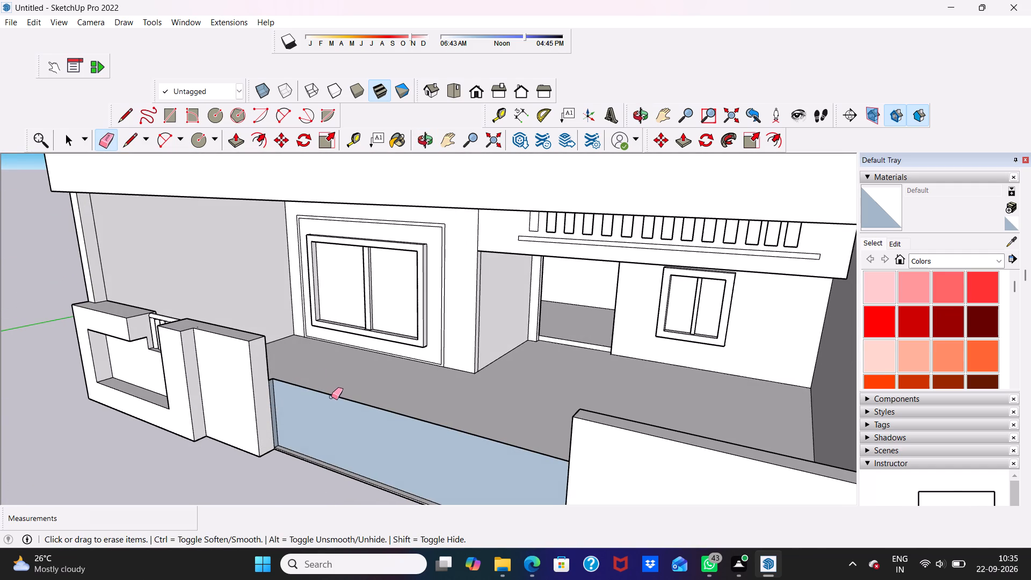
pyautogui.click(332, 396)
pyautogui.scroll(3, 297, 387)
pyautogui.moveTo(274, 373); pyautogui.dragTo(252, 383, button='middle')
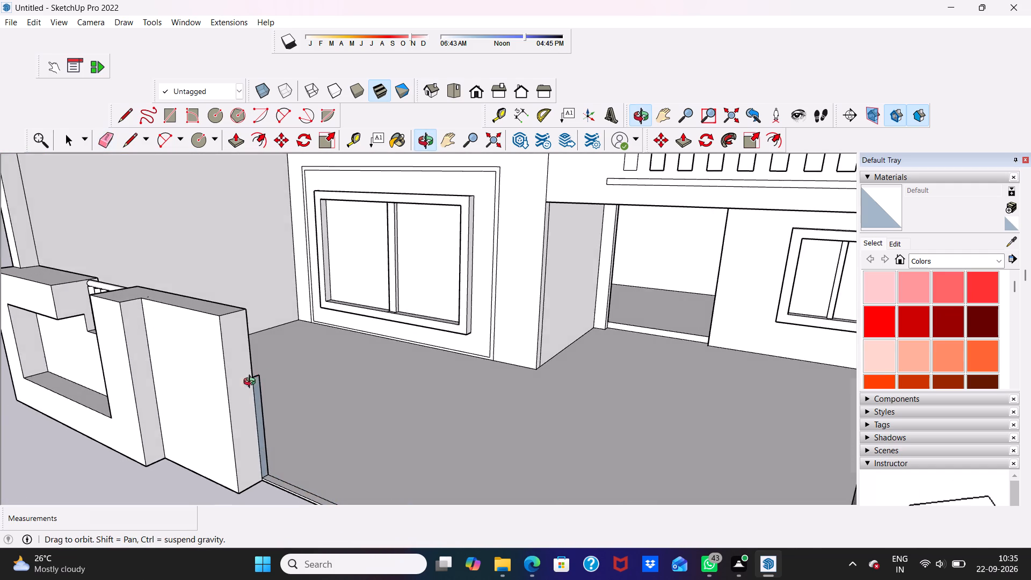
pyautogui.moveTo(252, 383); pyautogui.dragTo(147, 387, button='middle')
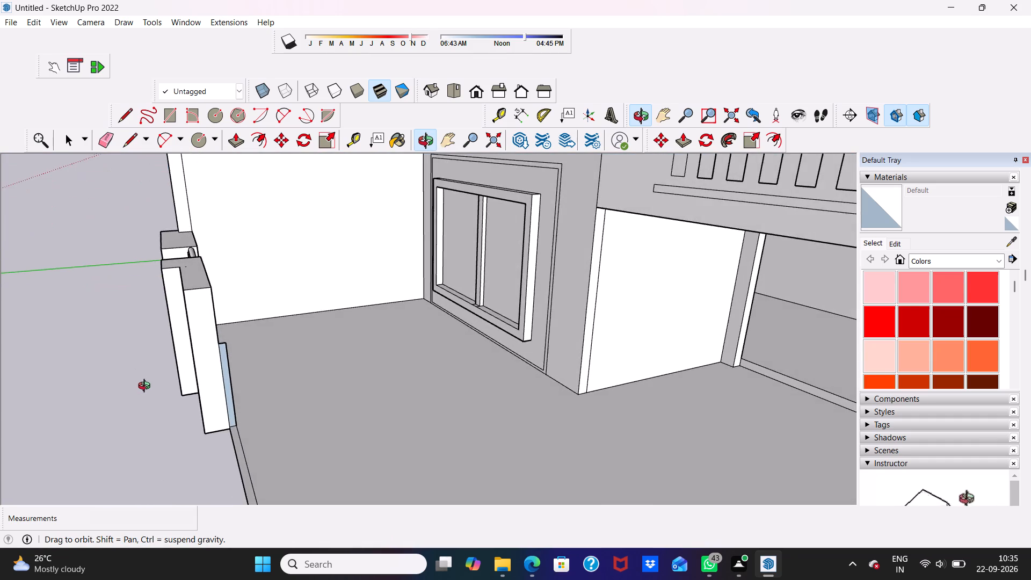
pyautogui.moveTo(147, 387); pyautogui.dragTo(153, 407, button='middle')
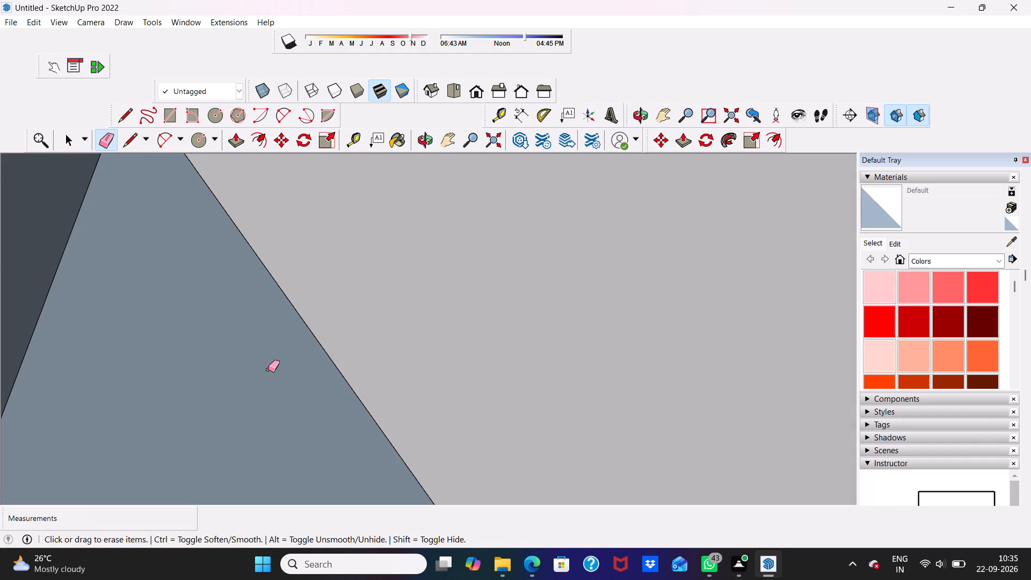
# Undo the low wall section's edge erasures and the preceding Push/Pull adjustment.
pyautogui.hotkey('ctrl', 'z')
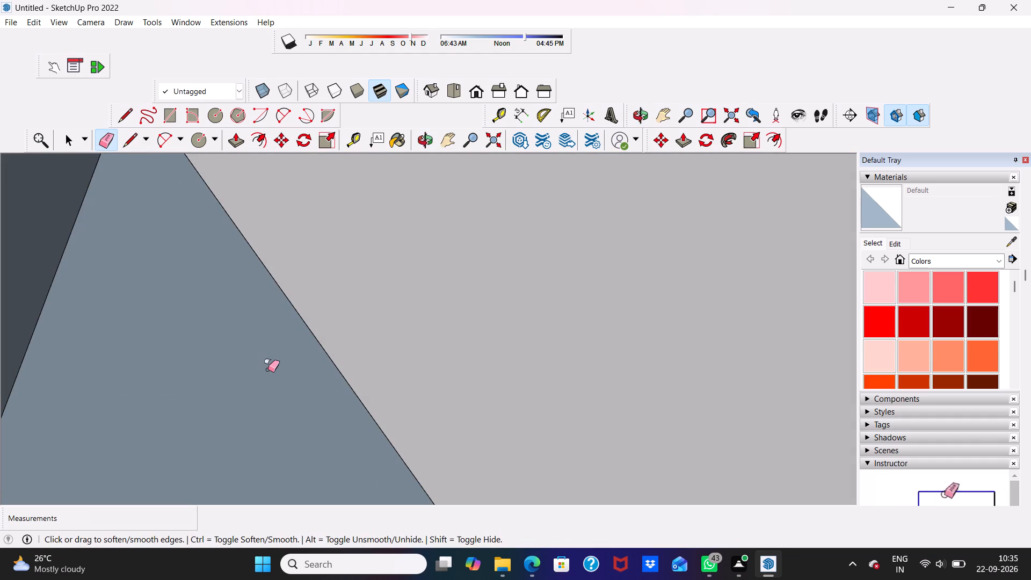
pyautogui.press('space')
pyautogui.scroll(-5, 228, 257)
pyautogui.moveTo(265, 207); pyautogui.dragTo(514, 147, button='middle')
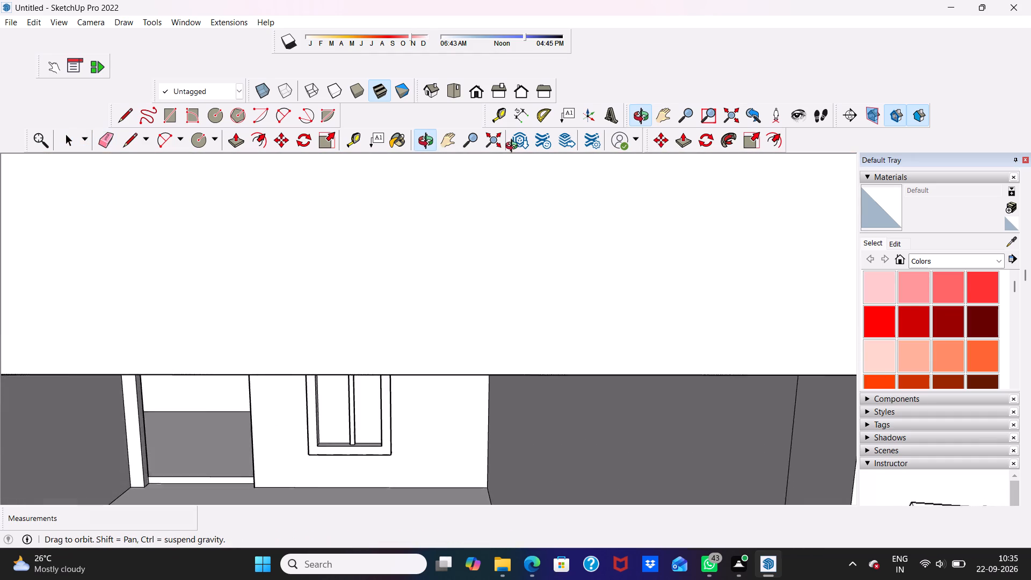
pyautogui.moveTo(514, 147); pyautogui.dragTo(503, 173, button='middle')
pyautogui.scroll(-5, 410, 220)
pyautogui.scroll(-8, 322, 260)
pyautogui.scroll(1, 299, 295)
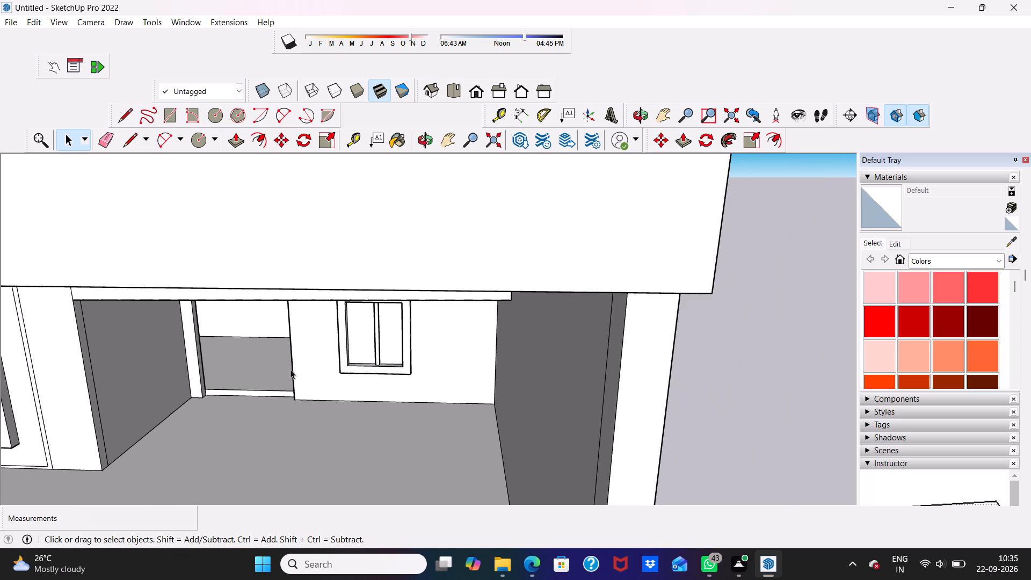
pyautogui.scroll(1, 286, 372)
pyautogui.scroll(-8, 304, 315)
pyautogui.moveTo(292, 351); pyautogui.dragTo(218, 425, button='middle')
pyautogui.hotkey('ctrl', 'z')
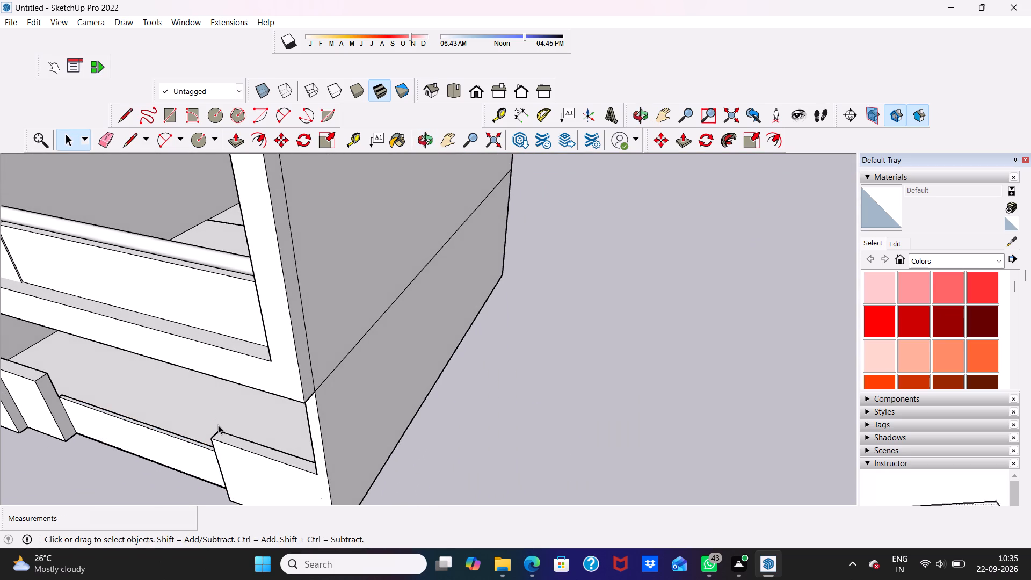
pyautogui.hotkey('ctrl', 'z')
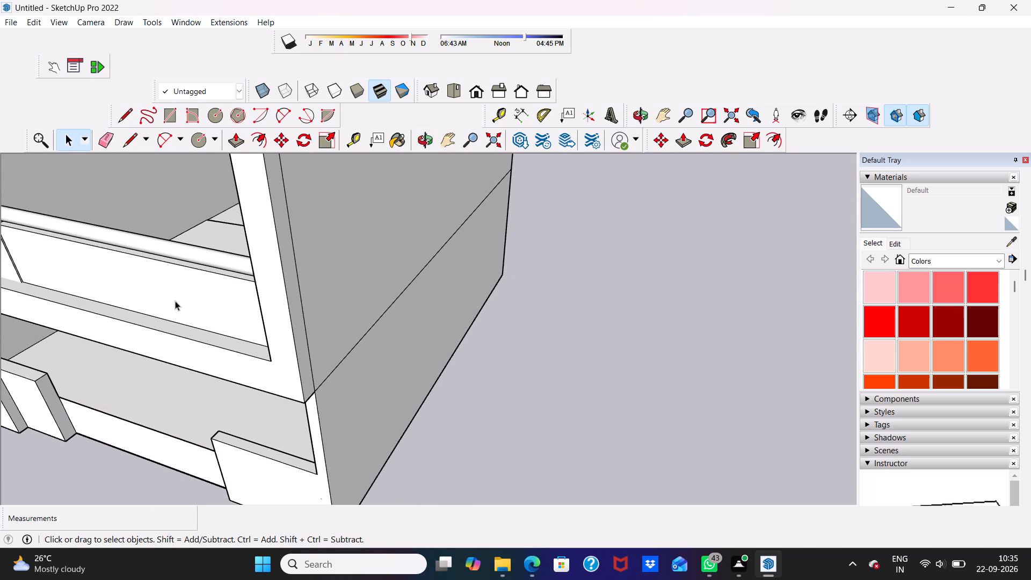
# Remove the boundary wall's low middle section by erasing its top edge.
pyautogui.click(104, 135)
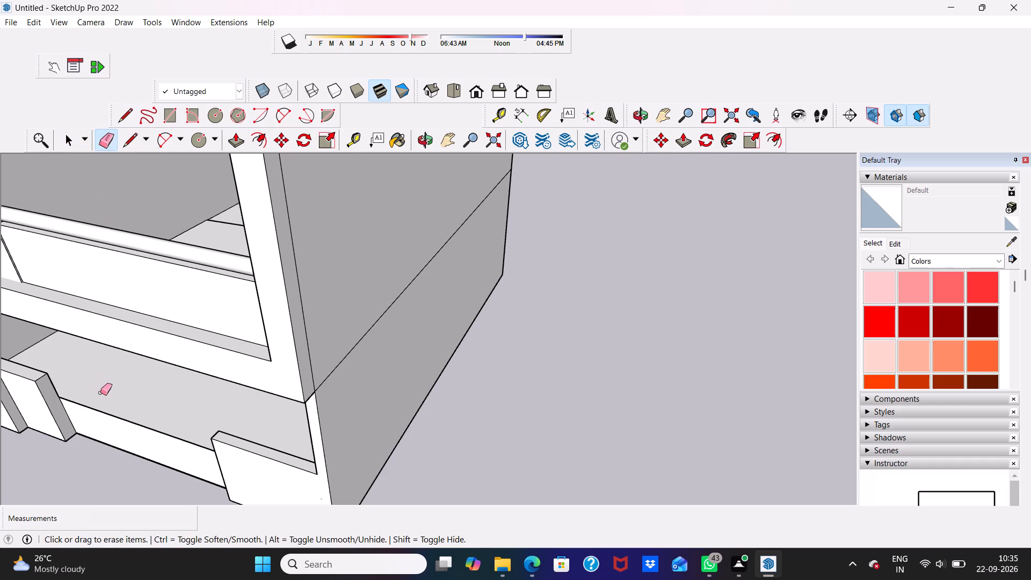
pyautogui.moveTo(100, 393); pyautogui.dragTo(177, 301, button='middle')
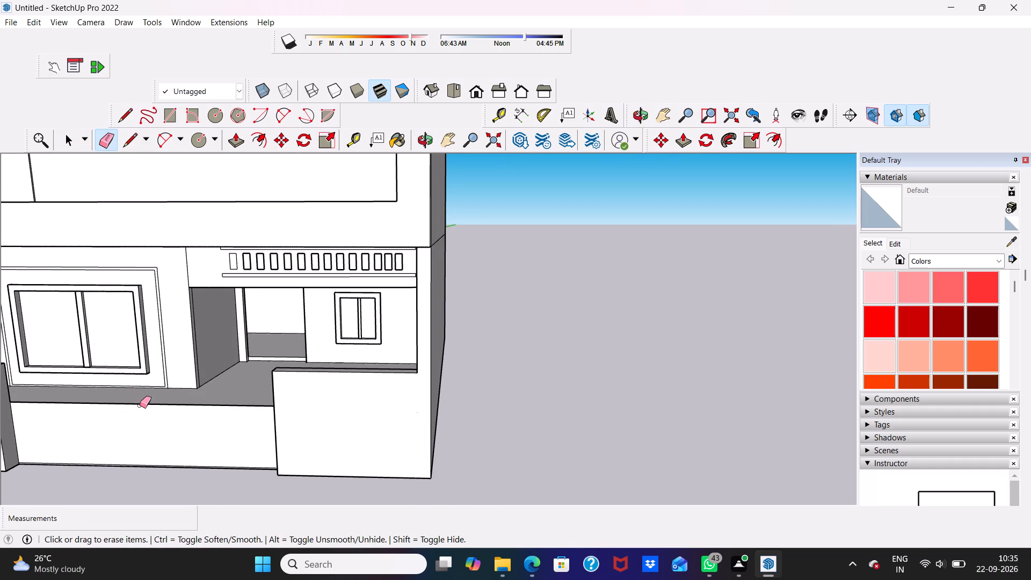
pyautogui.click(140, 405)
pyautogui.click(142, 403)
# Erase the short leftover horizontal edge on the raised end section's end face beside the cleared opening.
pyautogui.scroll(-3, 154, 367)
pyautogui.moveTo(155, 379); pyautogui.dragTo(346, 400, button='middle')
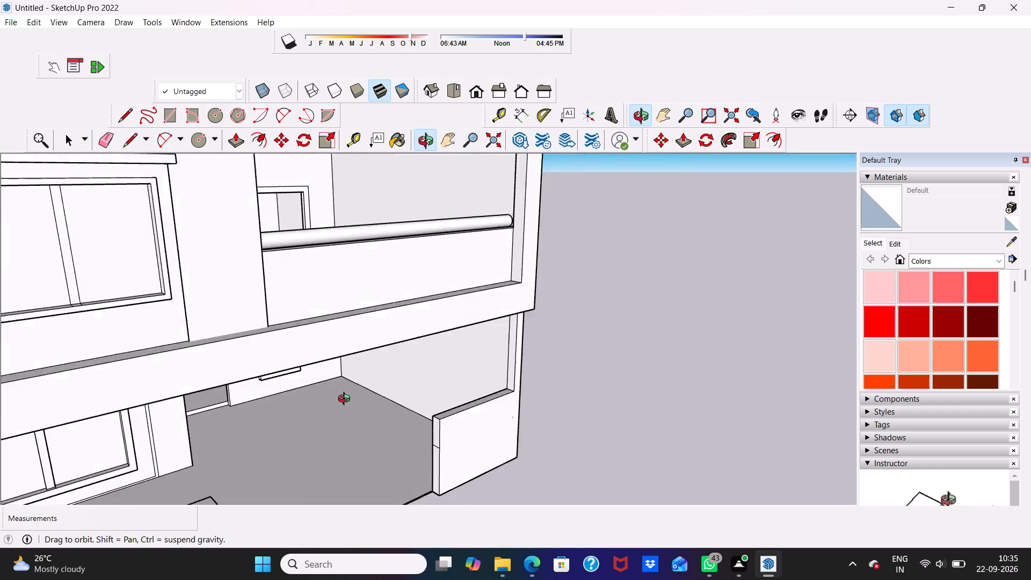
pyautogui.moveTo(346, 400); pyautogui.dragTo(285, 359, button='middle')
pyautogui.scroll(1, 303, 364)
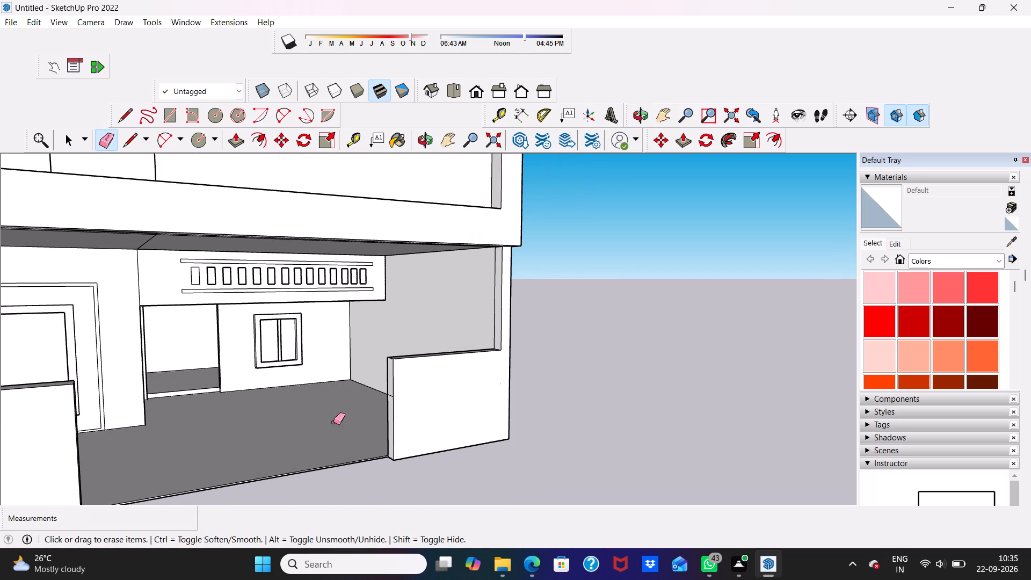
pyautogui.scroll(4, 333, 422)
pyautogui.scroll(3, 448, 446)
pyautogui.scroll(6, 426, 381)
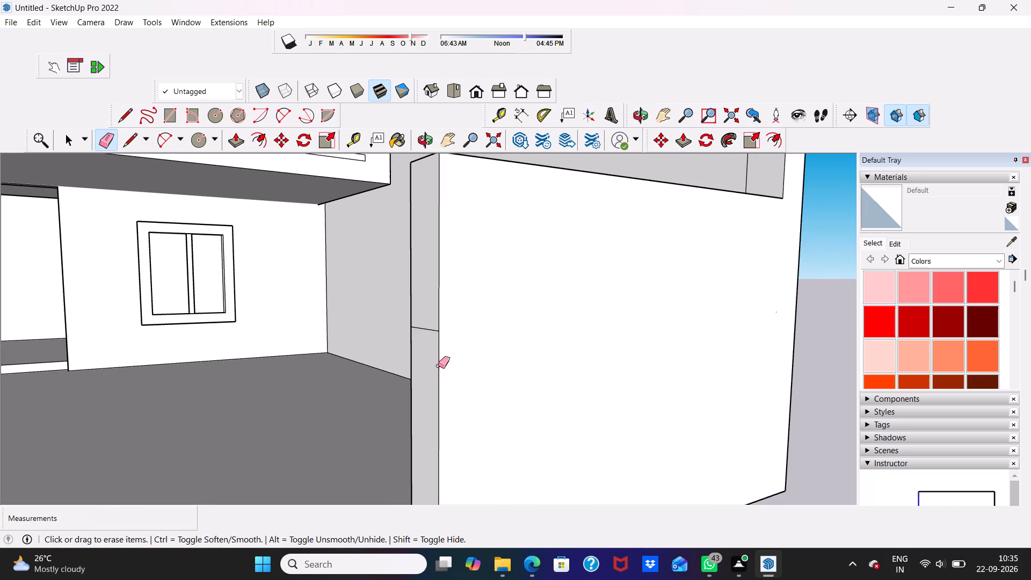
pyautogui.click(423, 328)
# Examine the floor edge and doorway area behind the cleared boundary wall opening.
pyautogui.scroll(-3, 321, 322)
pyautogui.scroll(-2, 93, 307)
pyautogui.moveTo(93, 307); pyautogui.dragTo(52, 354, button='middle')
pyautogui.scroll(7, 67, 336)
pyautogui.moveTo(123, 278); pyautogui.dragTo(151, 209, button='middle')
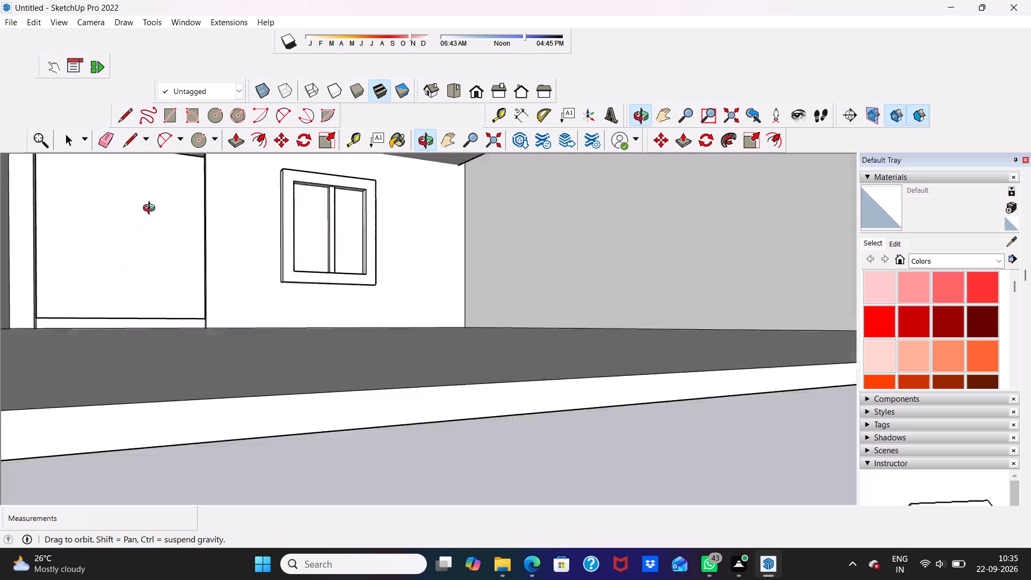
pyautogui.moveTo(151, 209); pyautogui.dragTo(152, 160, button='middle')
pyautogui.moveTo(125, 234); pyautogui.dragTo(106, 324, button='middle')
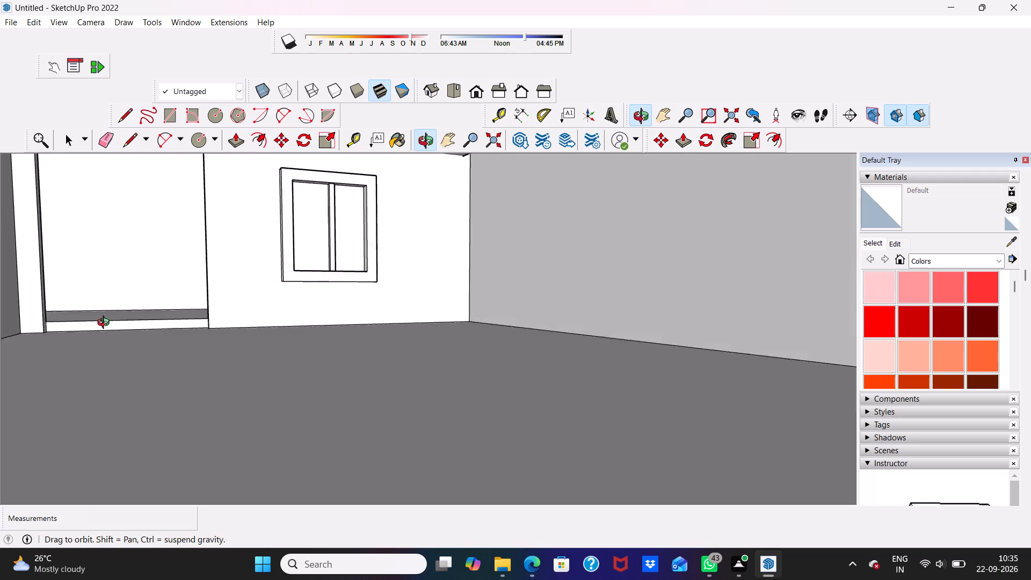
pyautogui.moveTo(106, 324); pyautogui.dragTo(96, 409, button='middle')
pyautogui.scroll(1, 141, 369)
pyautogui.press('space')
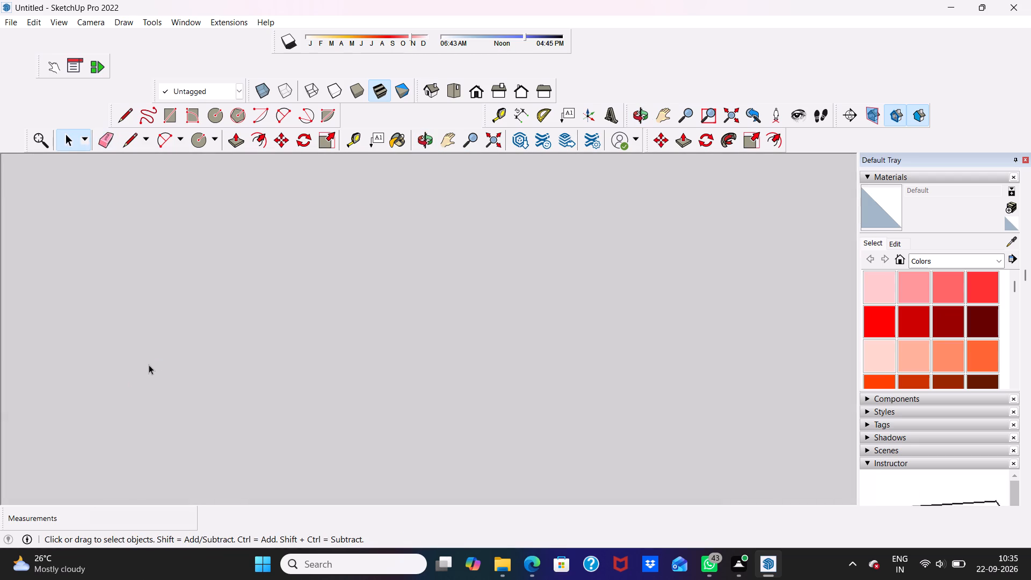
pyautogui.press('space')
# Push the floor face inside the doorway beside the small window down 6 1/8" to cut away the raised threshold.
pyautogui.click(481, 93)
pyautogui.scroll(-4, 424, 326)
pyautogui.moveTo(393, 356); pyautogui.dragTo(396, 363, button='middle')
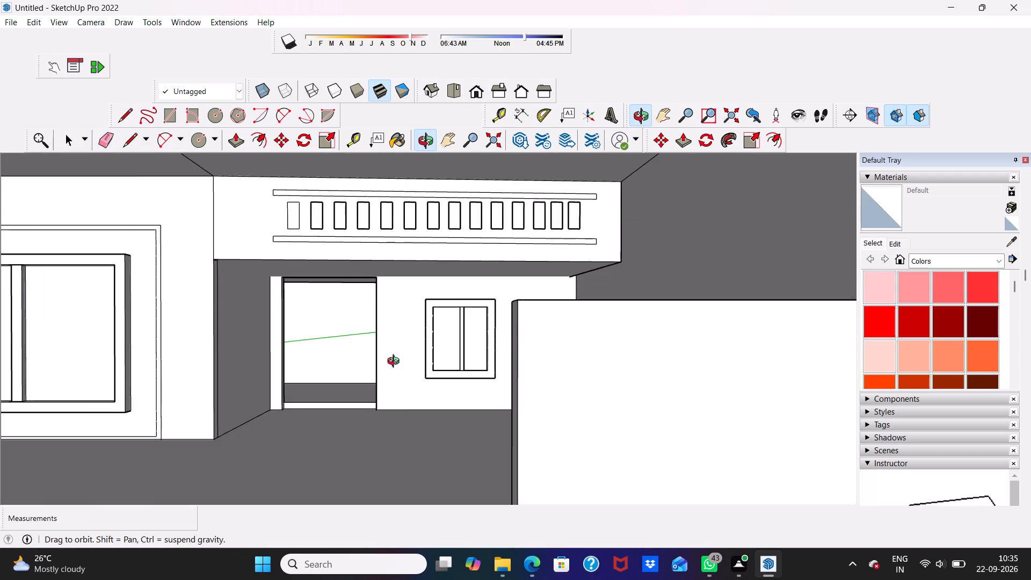
pyautogui.moveTo(396, 363); pyautogui.dragTo(409, 401, button='middle')
pyautogui.scroll(4, 364, 370)
pyautogui.click(338, 361)
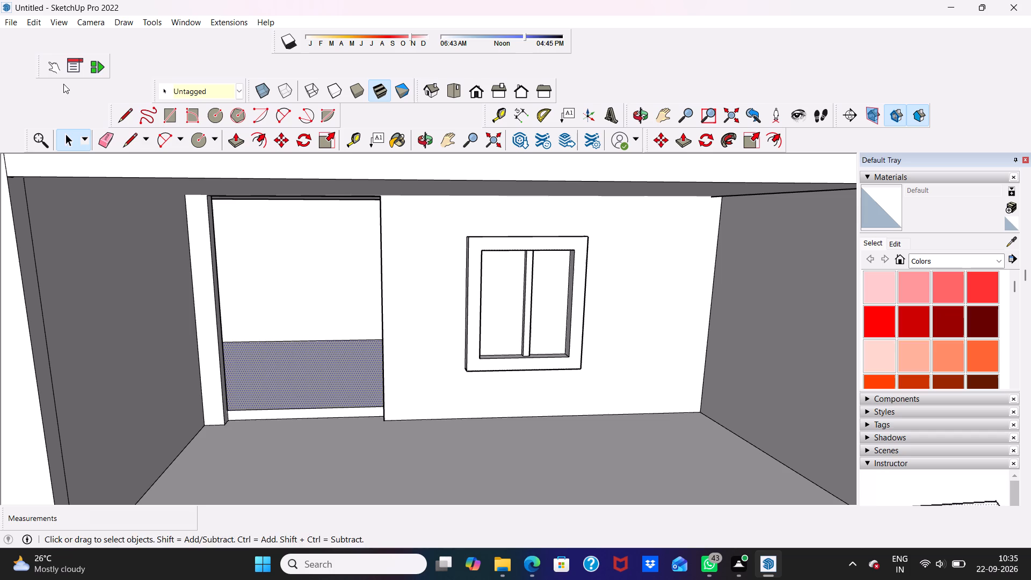
pyautogui.click(240, 136)
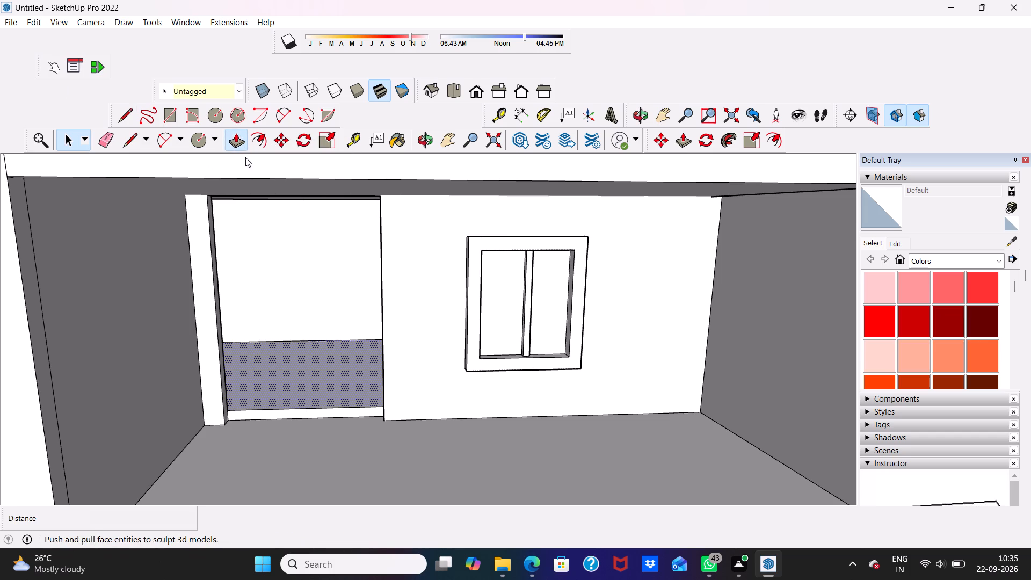
pyautogui.click(285, 358)
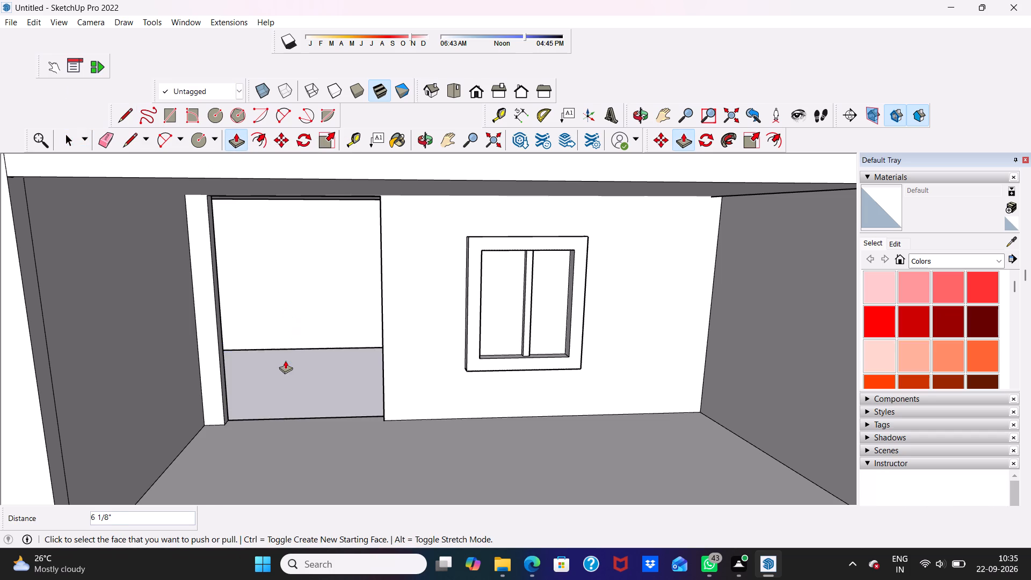
pyautogui.scroll(2, 280, 364)
pyautogui.click(280, 368)
pyautogui.scroll(-1, 296, 379)
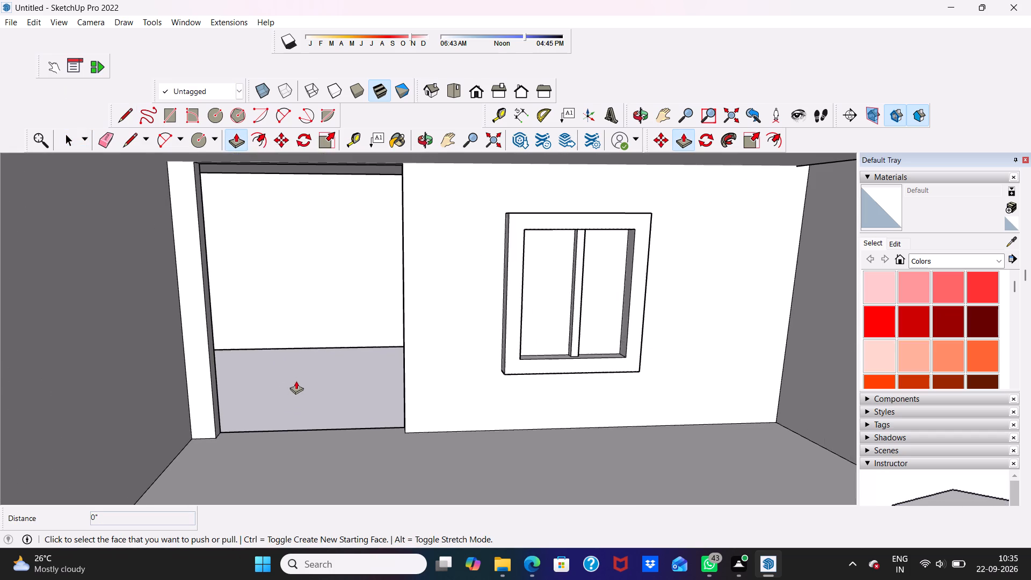
# Undo the last push of the floor face inside the doorway beside the small window.
pyautogui.scroll(-4, 288, 360)
pyautogui.moveTo(304, 350); pyautogui.dragTo(325, 224, button='middle')
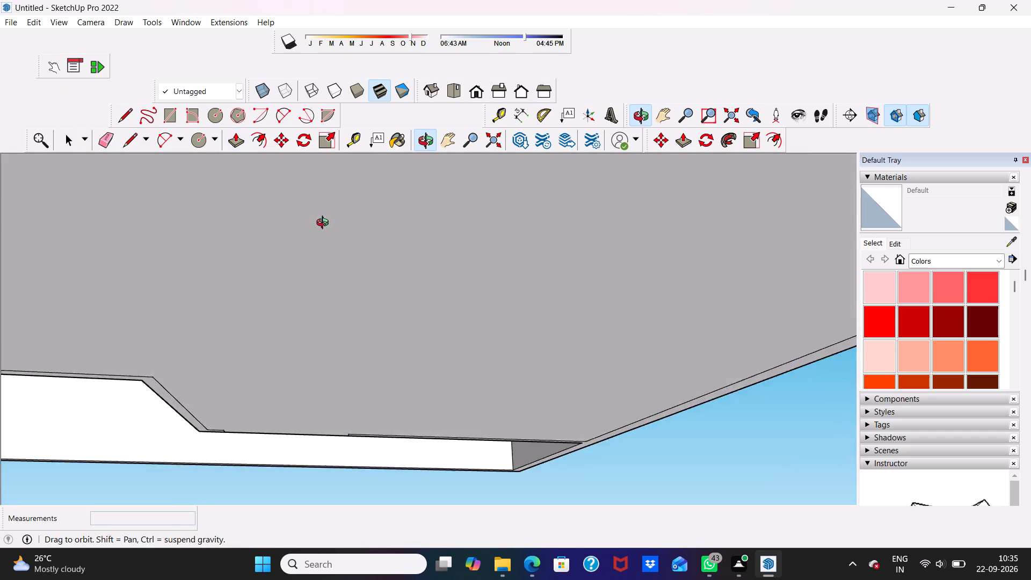
pyautogui.moveTo(325, 224); pyautogui.dragTo(373, 281, button='middle')
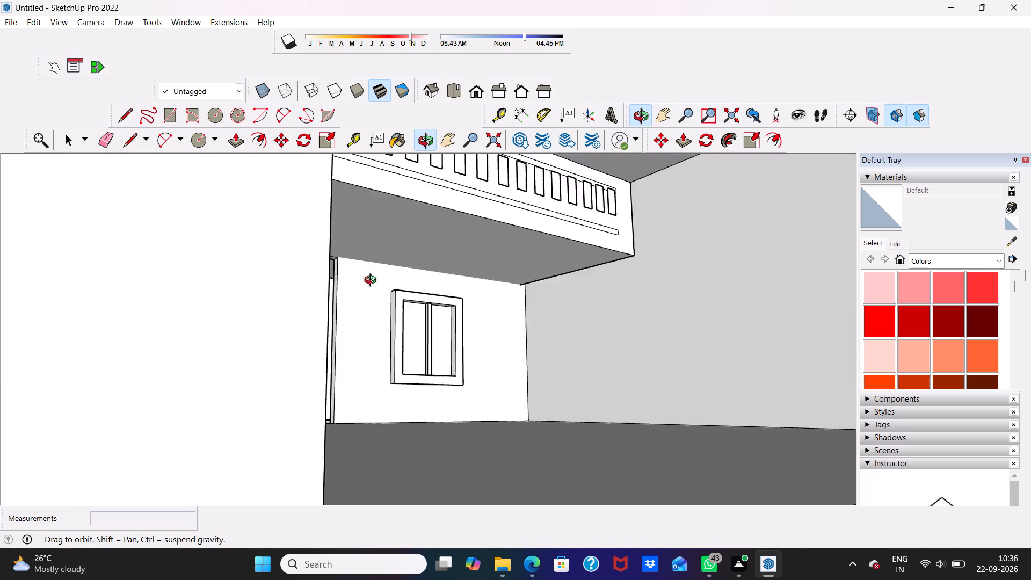
pyautogui.moveTo(373, 281); pyautogui.dragTo(316, 377, button='middle')
pyautogui.hotkey('ctrl', 'z')
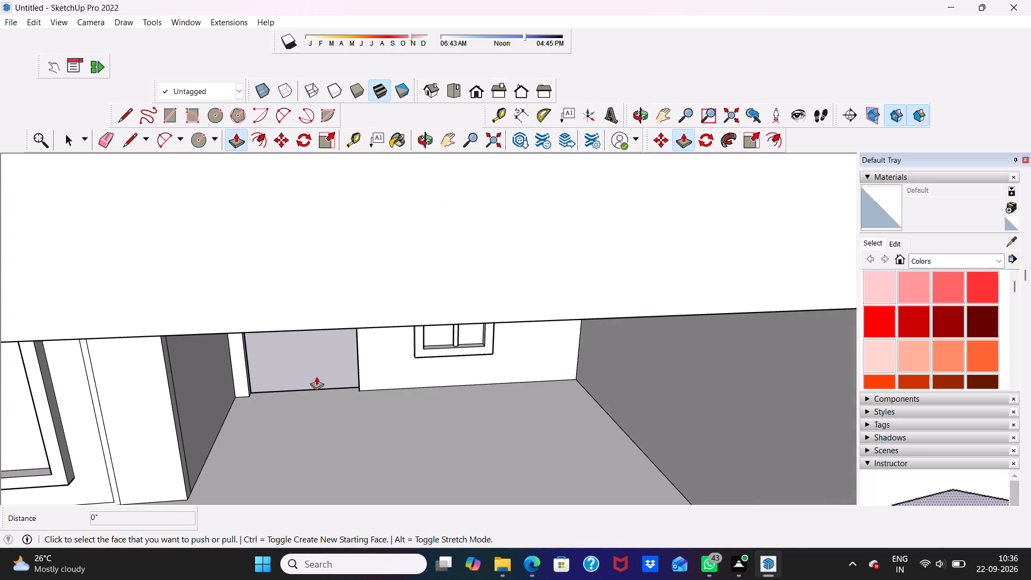
# Push the floor face inside the doorway beside the small window down 5" to cut away the raised threshold.
pyautogui.scroll(-10, 344, 311)
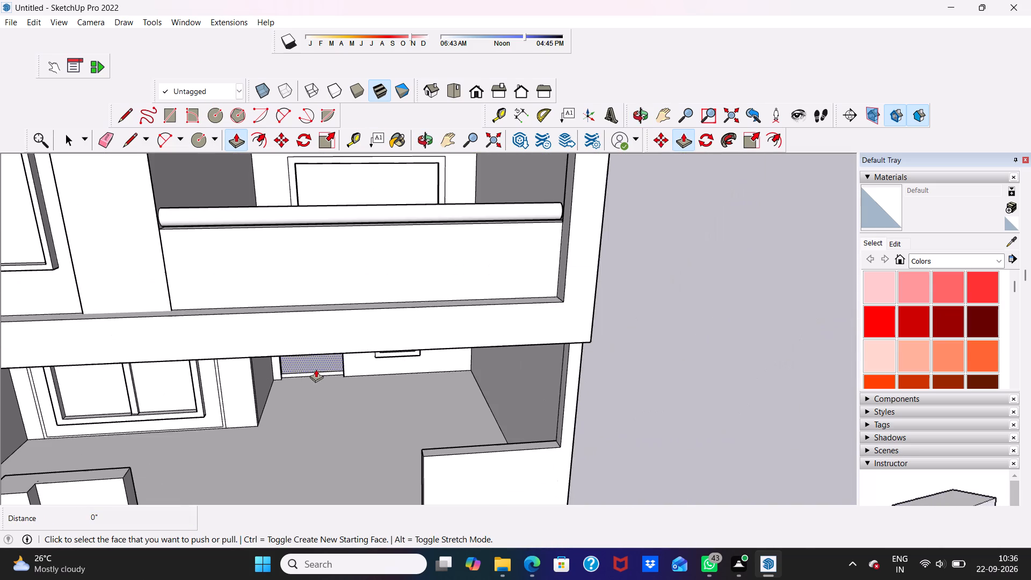
pyautogui.moveTo(300, 397); pyautogui.dragTo(299, 371, button='middle')
pyautogui.scroll(10, 293, 374)
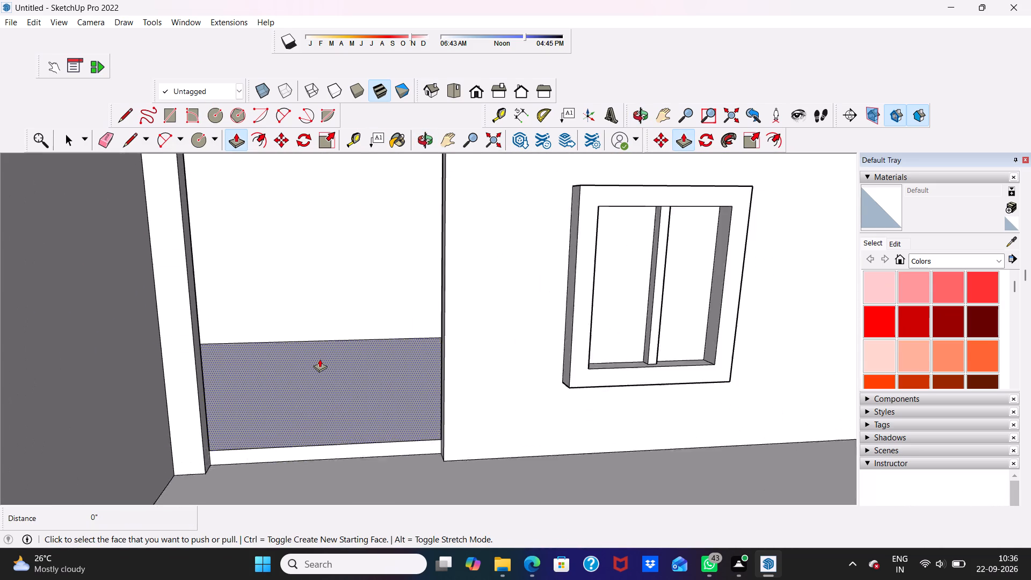
pyautogui.scroll(1, 320, 359)
pyautogui.moveTo(317, 374); pyautogui.dragTo(317, 383)
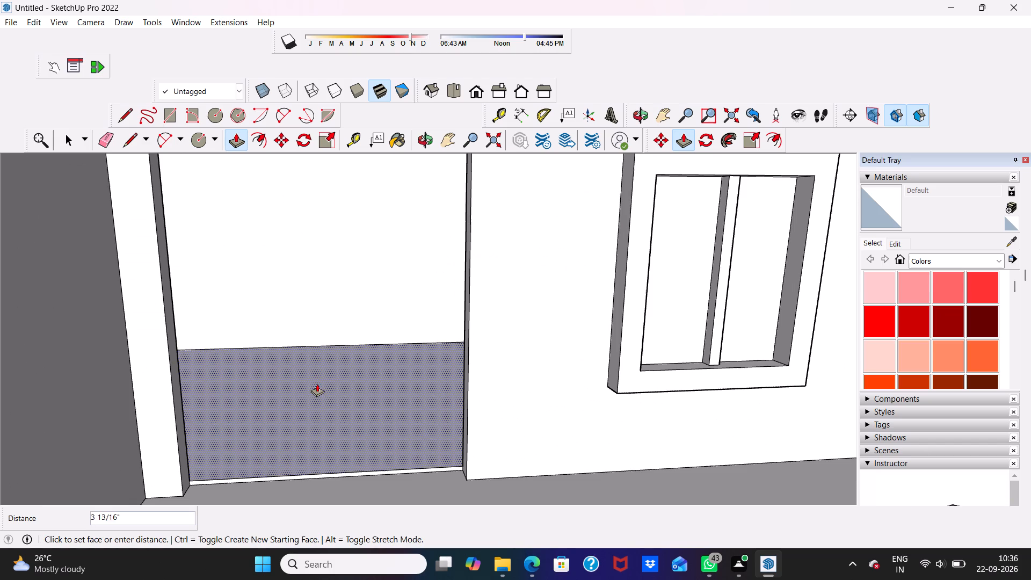
pyautogui.moveTo(317, 383); pyautogui.dragTo(317, 385)
pyautogui.scroll(-4, 338, 343)
pyautogui.moveTo(338, 343); pyautogui.dragTo(342, 177, button='middle')
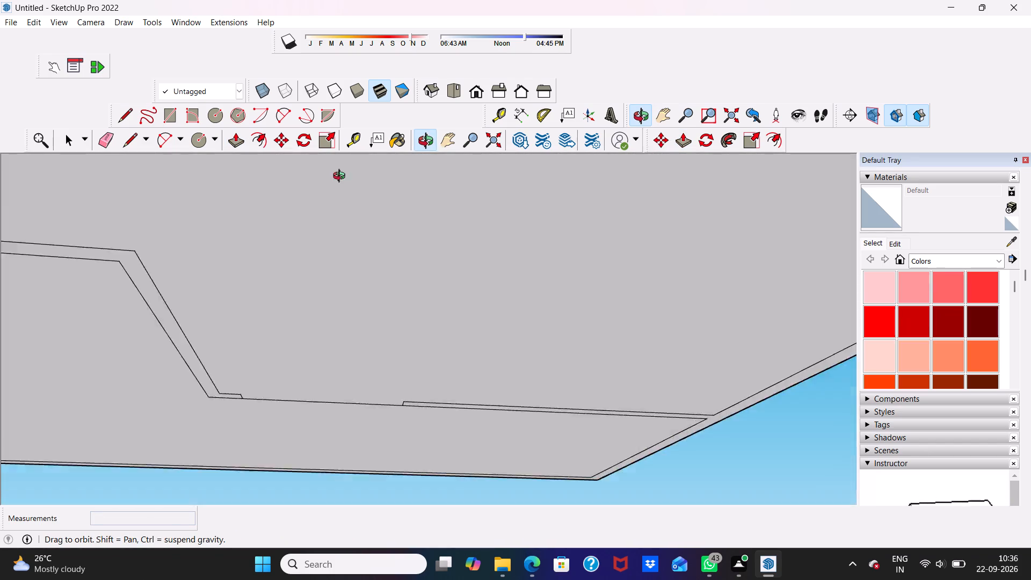
pyautogui.moveTo(342, 177); pyautogui.dragTo(288, 374, button='middle')
pyautogui.scroll(3, 287, 375)
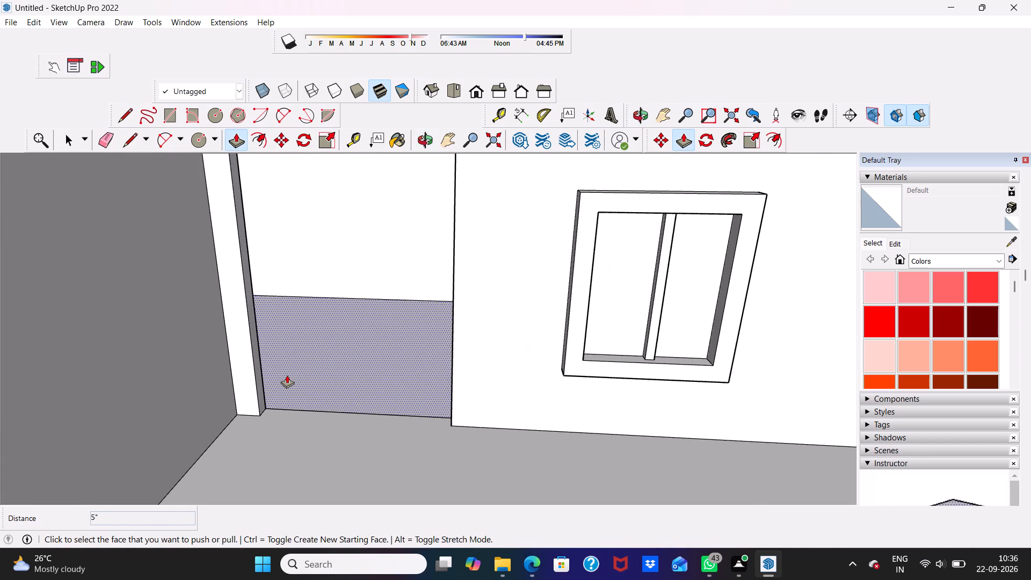
pyautogui.press('space')
# Examine the front elevation of the house, from the boundary wall opening and doorway up to the upper-storey balconies.
pyautogui.scroll(-9, 356, 344)
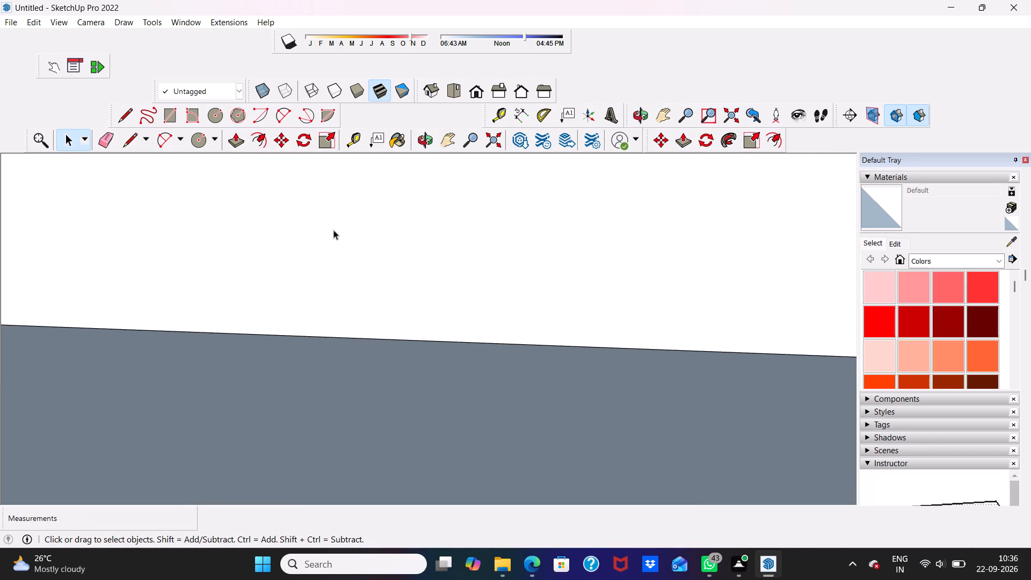
pyautogui.scroll(-2, 368, 110)
pyautogui.click(478, 85)
pyautogui.scroll(-4, 469, 157)
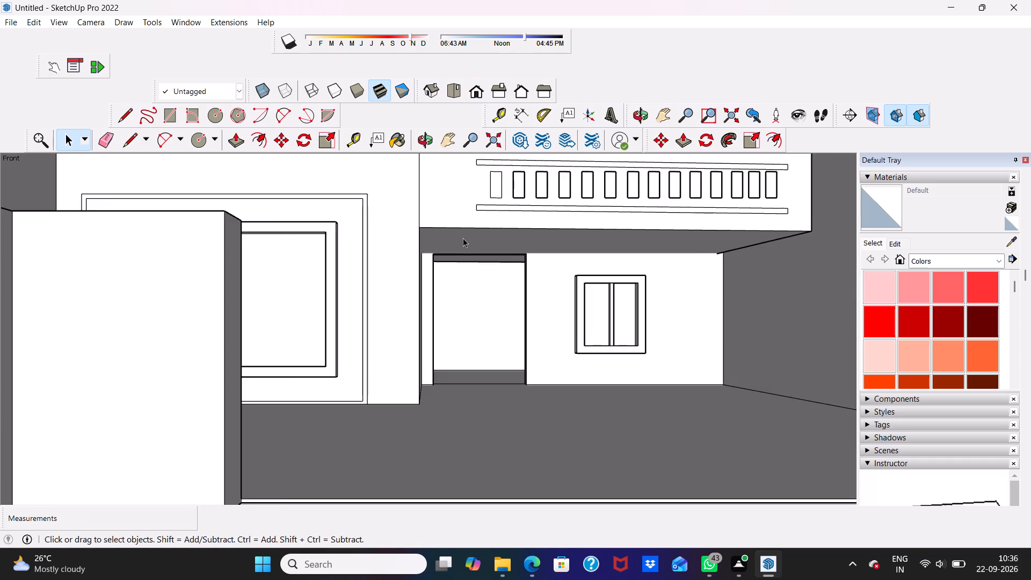
pyautogui.scroll(-3, 462, 234)
pyautogui.moveTo(462, 240); pyautogui.dragTo(444, 247, button='middle')
pyautogui.scroll(-2, 444, 247)
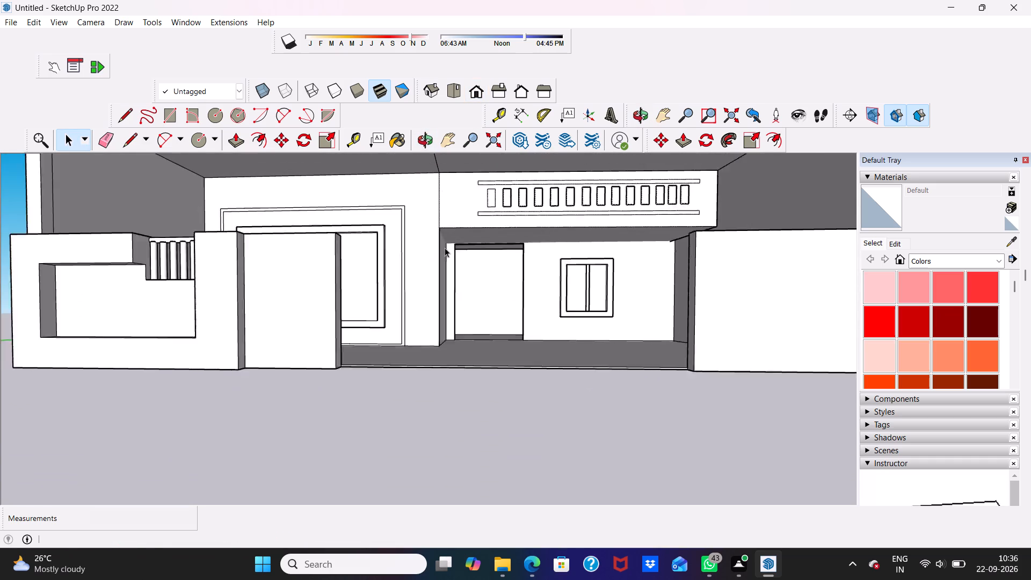
pyautogui.scroll(-3, 445, 248)
pyautogui.click(482, 81)
pyautogui.scroll(-3, 427, 398)
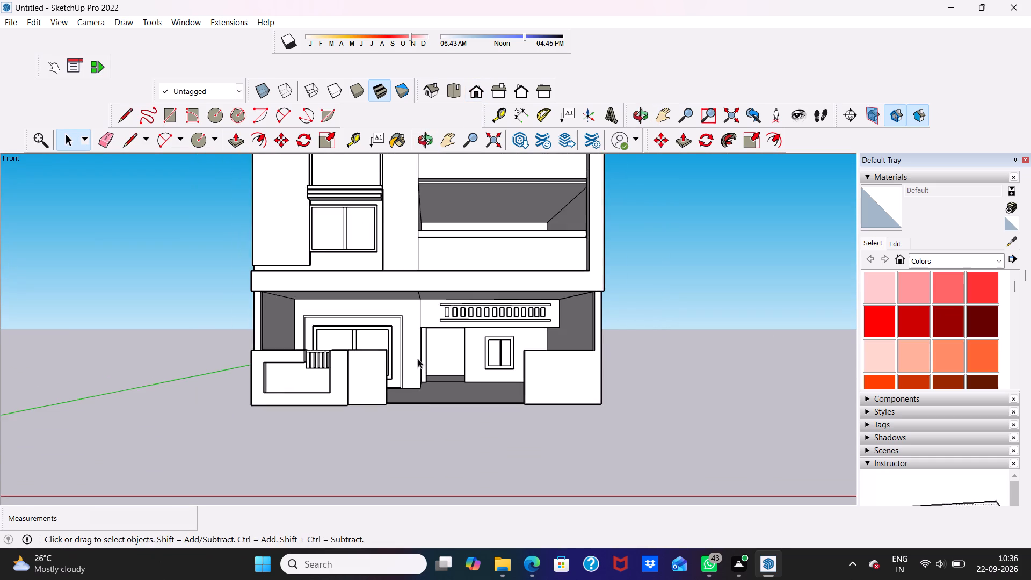
pyautogui.scroll(-9, 431, 309)
pyautogui.moveTo(434, 275); pyautogui.dragTo(413, 354, button='middle')
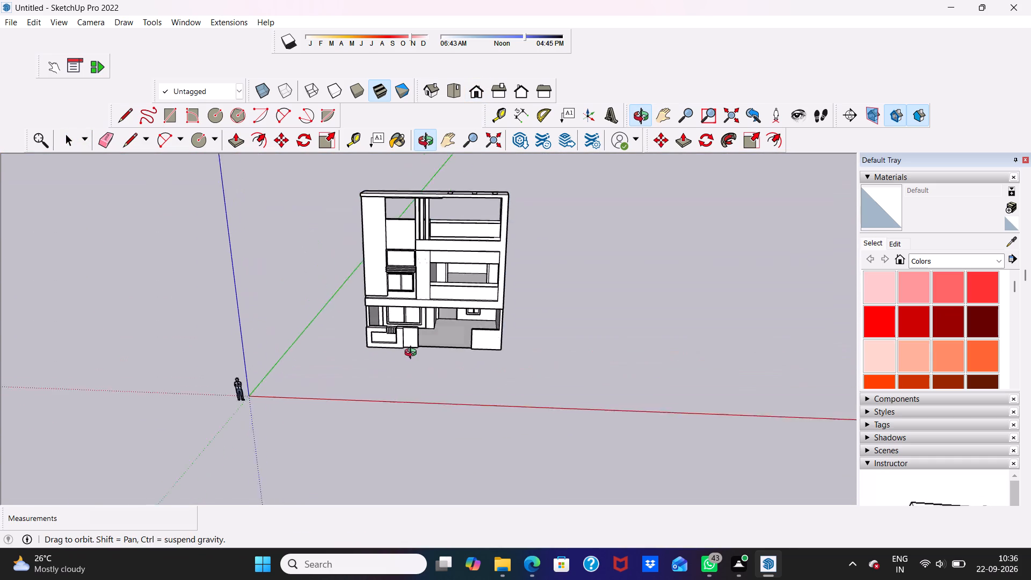
pyautogui.moveTo(413, 354); pyautogui.dragTo(406, 337, button='middle')
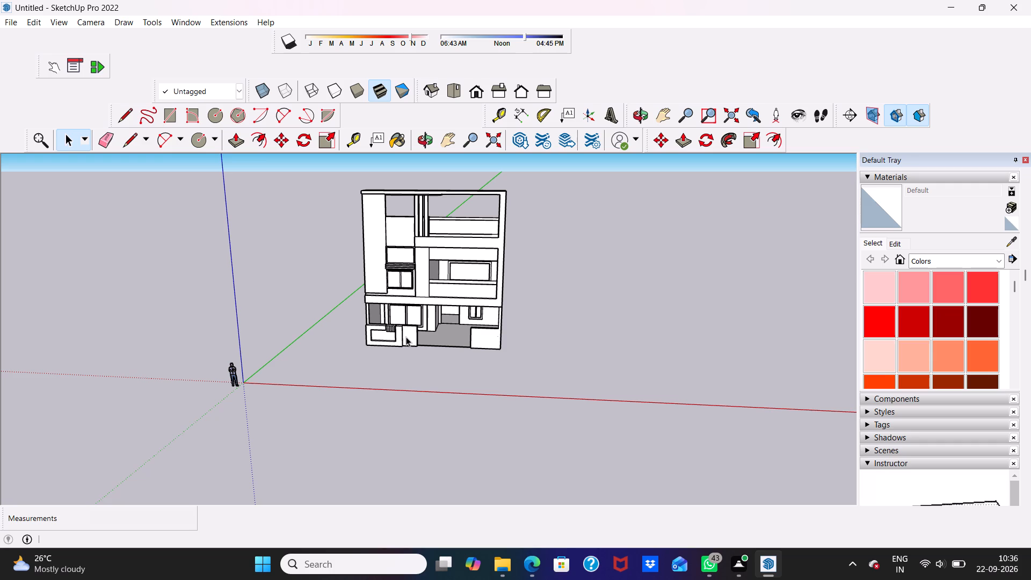
pyautogui.scroll(2, 406, 337)
pyautogui.scroll(5, 442, 218)
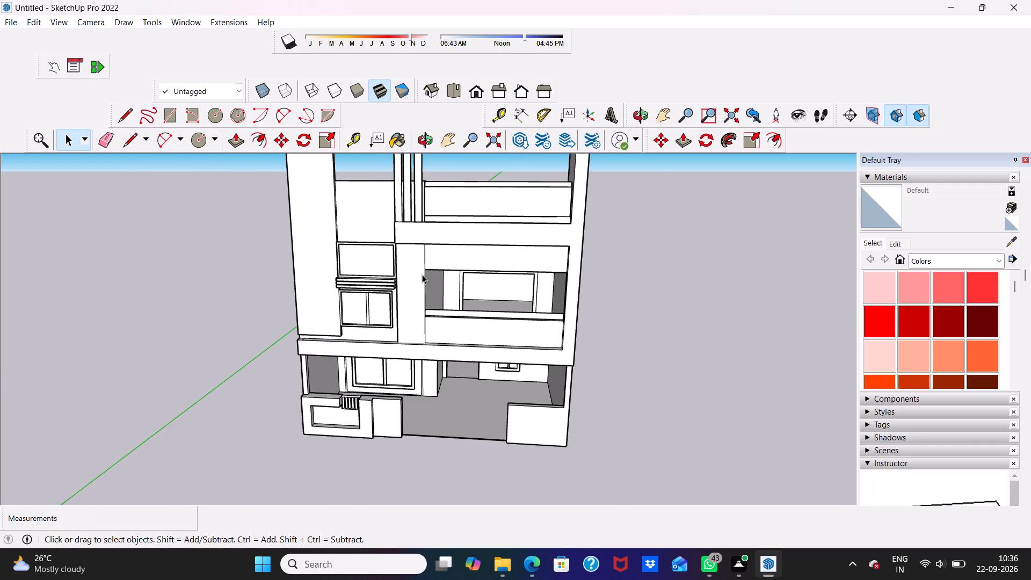
pyautogui.scroll(4, 419, 286)
pyautogui.moveTo(434, 359); pyautogui.dragTo(446, 339, button='middle')
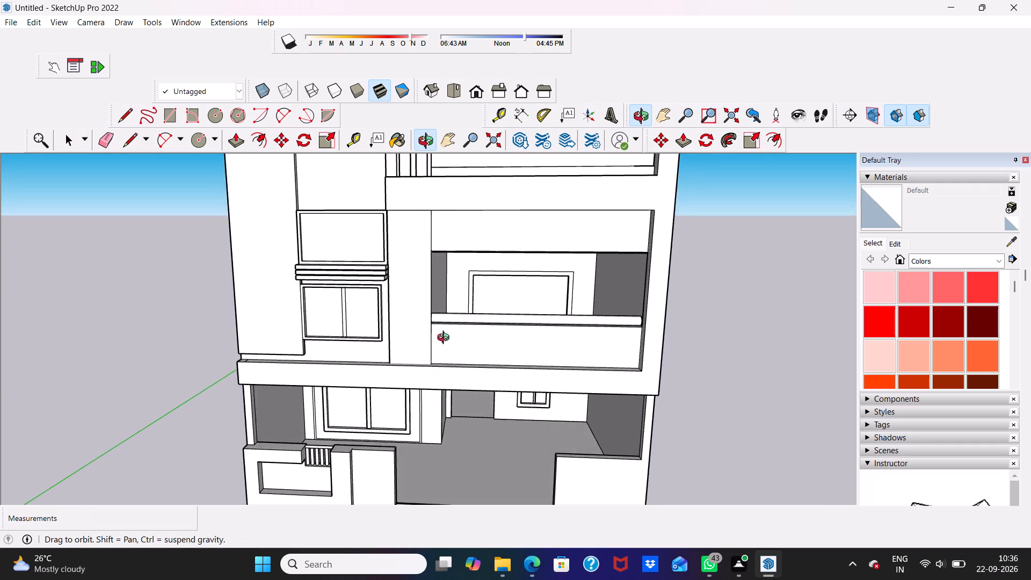
pyautogui.moveTo(446, 339); pyautogui.dragTo(456, 323, button='middle')
pyautogui.moveTo(444, 344); pyautogui.dragTo(419, 408, button='middle')
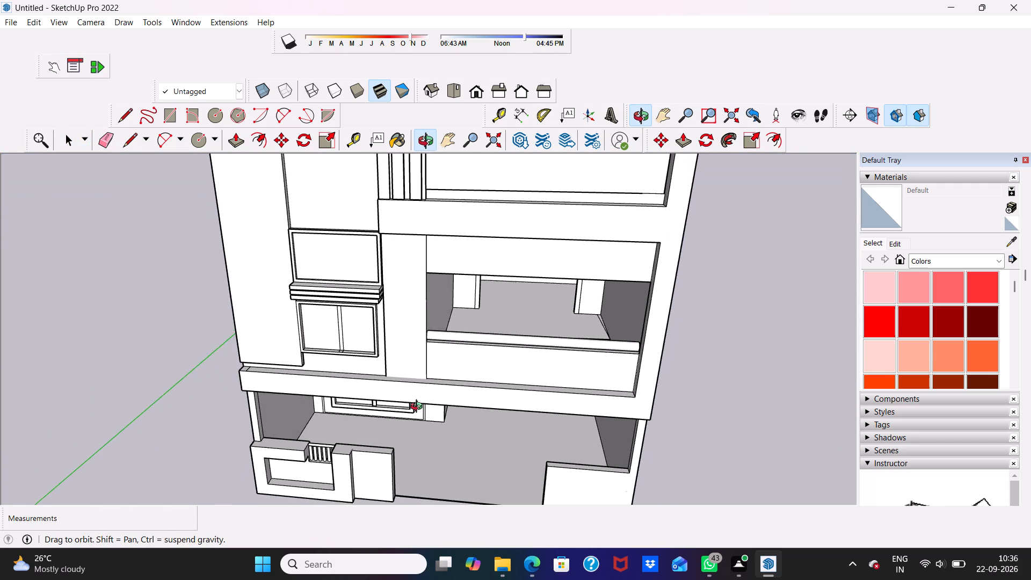
pyautogui.moveTo(419, 408); pyautogui.dragTo(403, 370, button='middle')
# Erase the short stray edge crossing the top of the first-floor slab ledge, near its end below the projecting wall.
pyautogui.scroll(8, 264, 347)
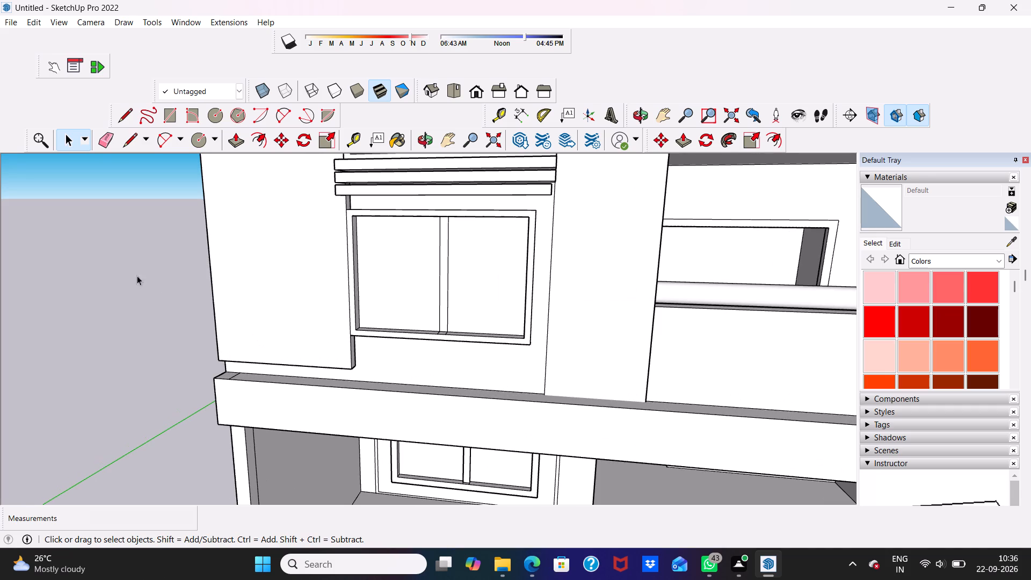
pyautogui.click(107, 133)
pyautogui.scroll(4, 204, 290)
pyautogui.scroll(1, 261, 418)
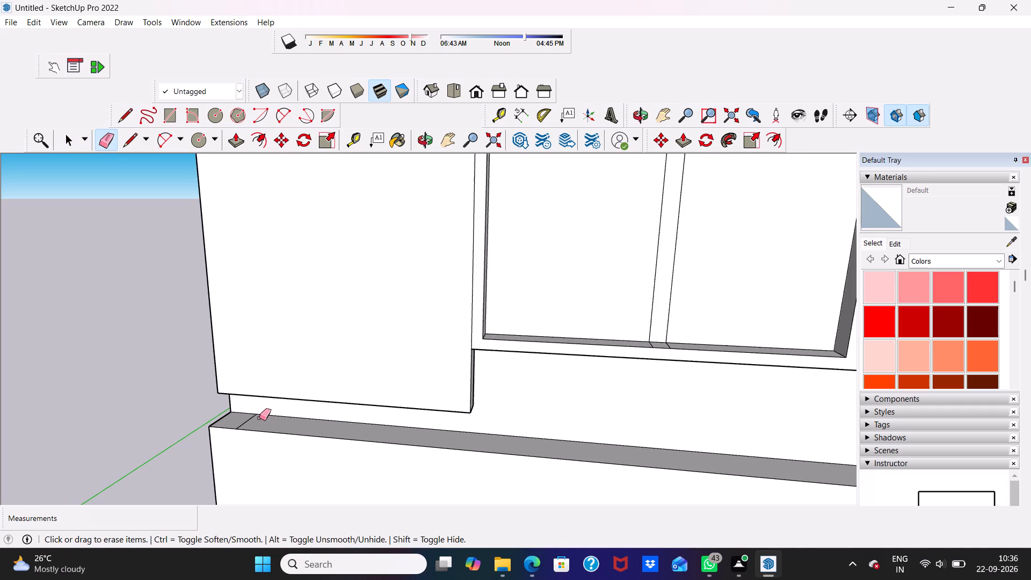
pyautogui.scroll(1, 259, 418)
pyautogui.click(243, 422)
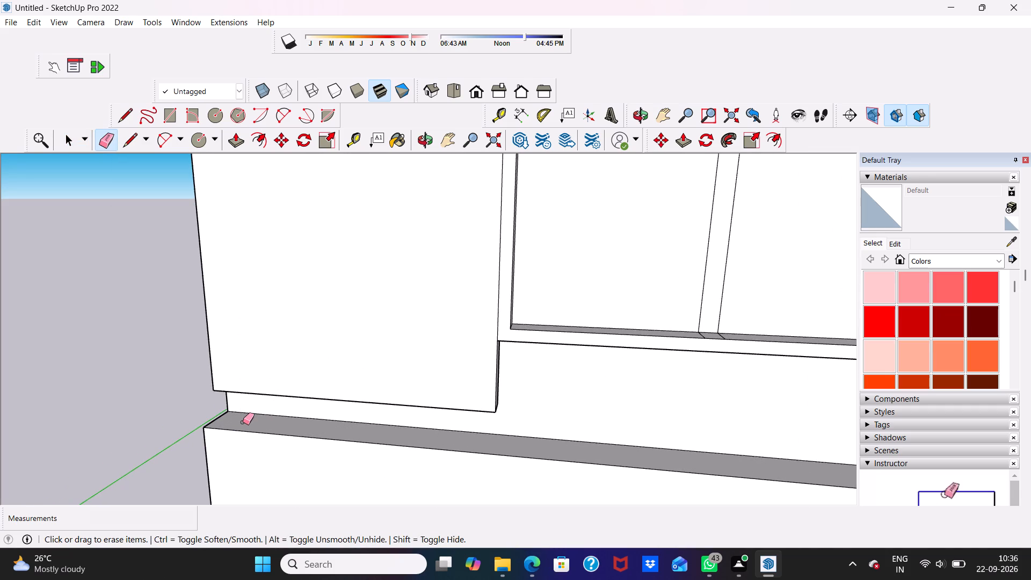
pyautogui.press('space')
# Examine the front facade from above and below for remaining stray edges around the slab band, balconies and boundary wall.
pyautogui.scroll(-5, 244, 379)
pyautogui.scroll(3, 243, 355)
pyautogui.scroll(-8, 243, 355)
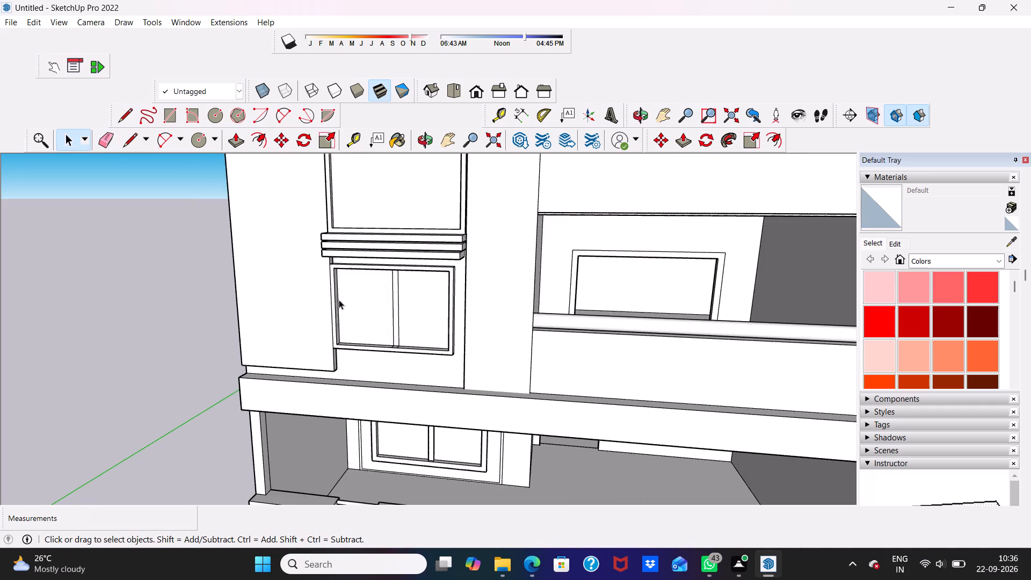
pyautogui.scroll(-6, 338, 299)
pyautogui.moveTo(364, 336); pyautogui.dragTo(395, 318, button='middle')
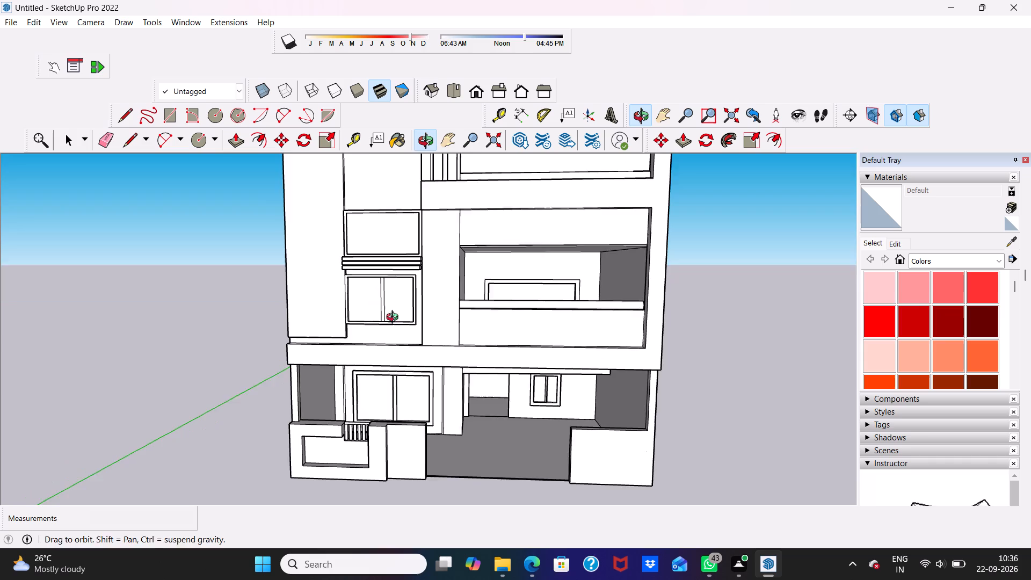
pyautogui.moveTo(395, 318); pyautogui.dragTo(396, 327, button='middle')
pyautogui.scroll(1, 413, 356)
pyautogui.moveTo(437, 372); pyautogui.dragTo(446, 232, button='middle')
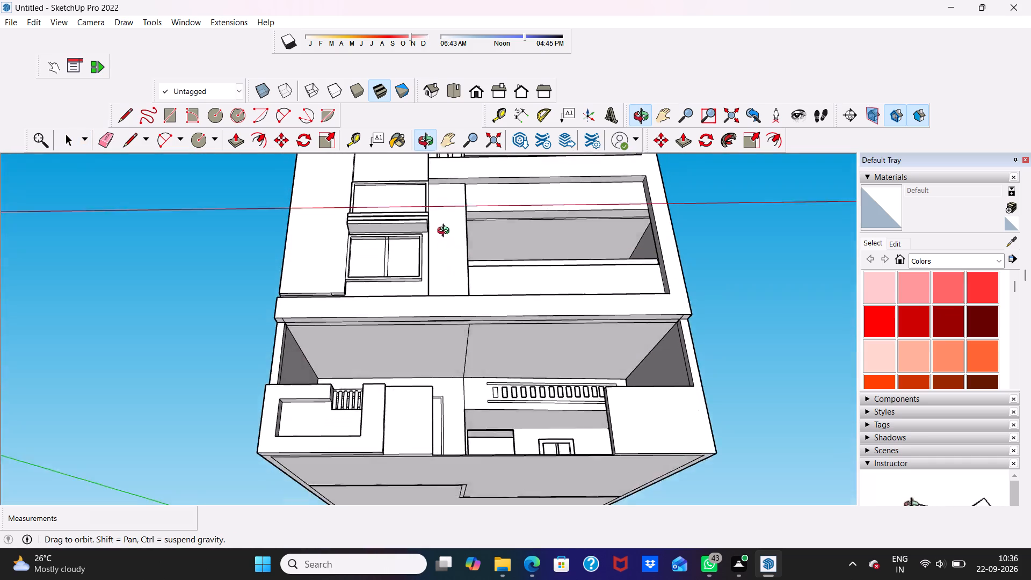
pyautogui.moveTo(446, 232); pyautogui.dragTo(400, 353, button='middle')
pyautogui.scroll(-4, 418, 331)
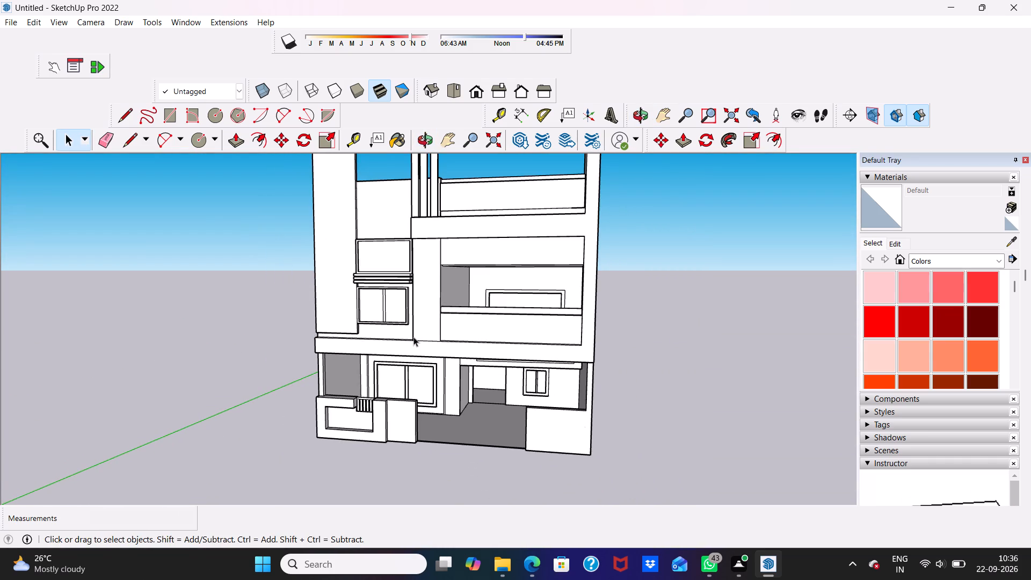
pyautogui.moveTo(413, 337); pyautogui.dragTo(463, 328, button='middle')
pyautogui.scroll(2, 468, 313)
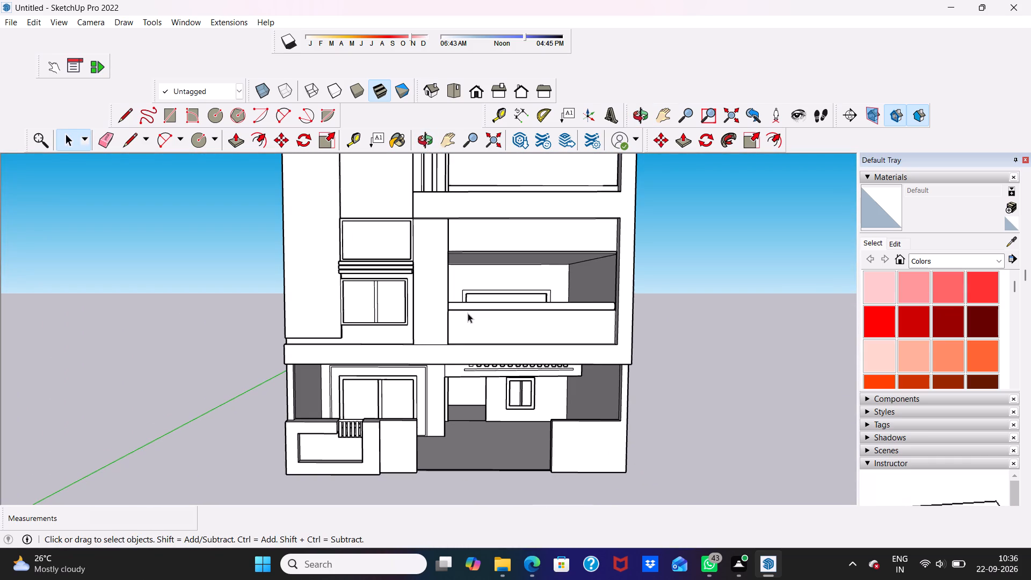
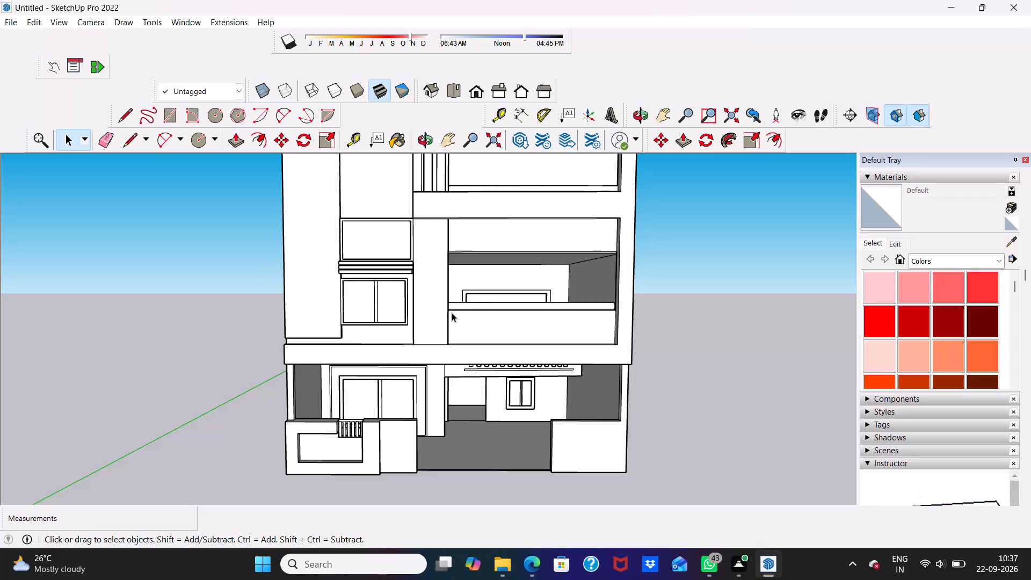
# Examine the whole front elevation from above and below, ending at the first-floor balcony and its neighbouring window.
pyautogui.scroll(-4, 278, 273)
pyautogui.scroll(-4, 368, 251)
pyautogui.moveTo(398, 235); pyautogui.dragTo(386, 266, button='middle')
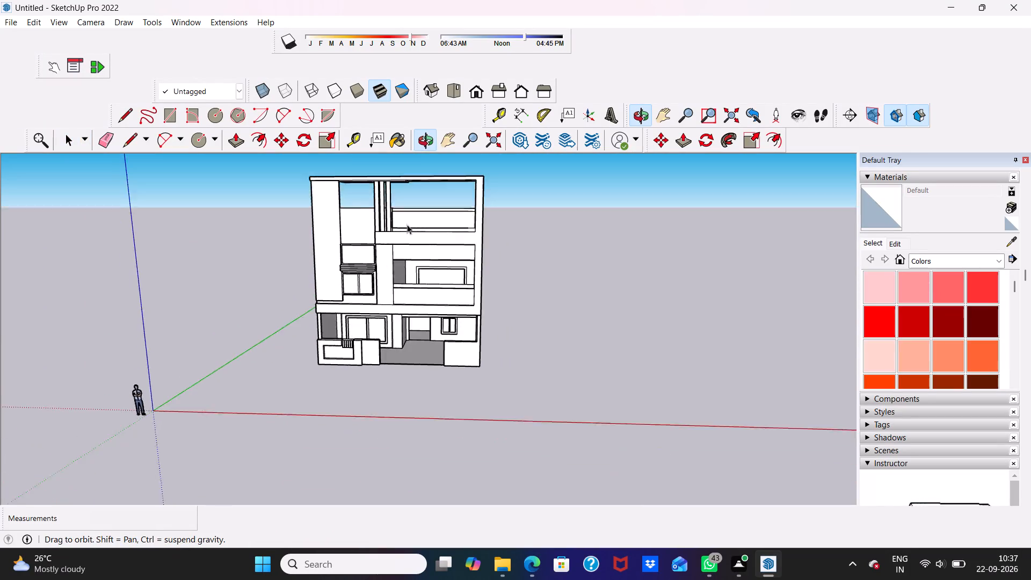
pyautogui.scroll(5, 411, 195)
pyautogui.moveTo(399, 205); pyautogui.dragTo(420, 209, button='middle')
pyautogui.press('space')
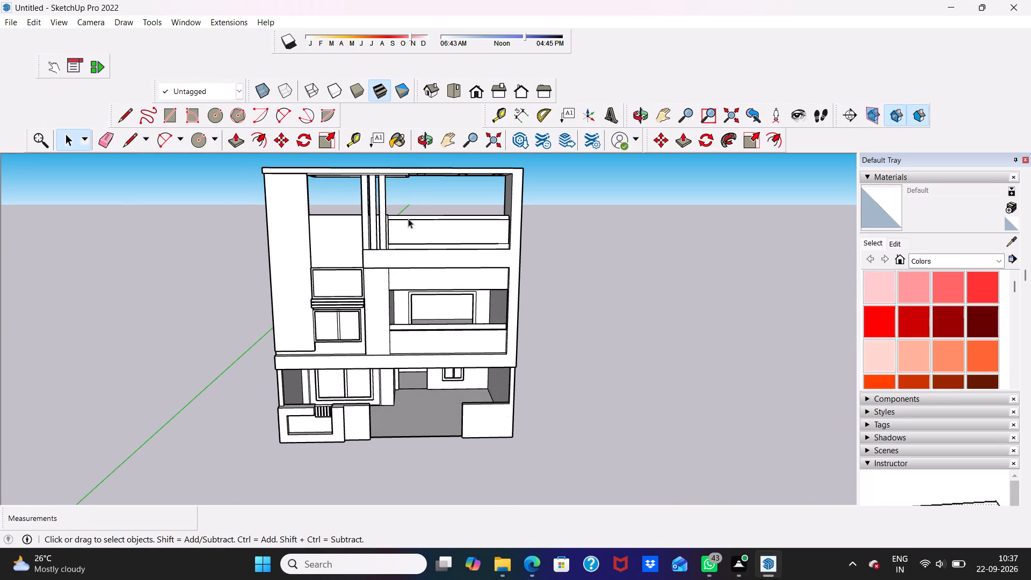
pyautogui.scroll(-4, 376, 200)
pyautogui.moveTo(394, 243); pyautogui.dragTo(374, 190, button='middle')
pyautogui.scroll(2, 375, 189)
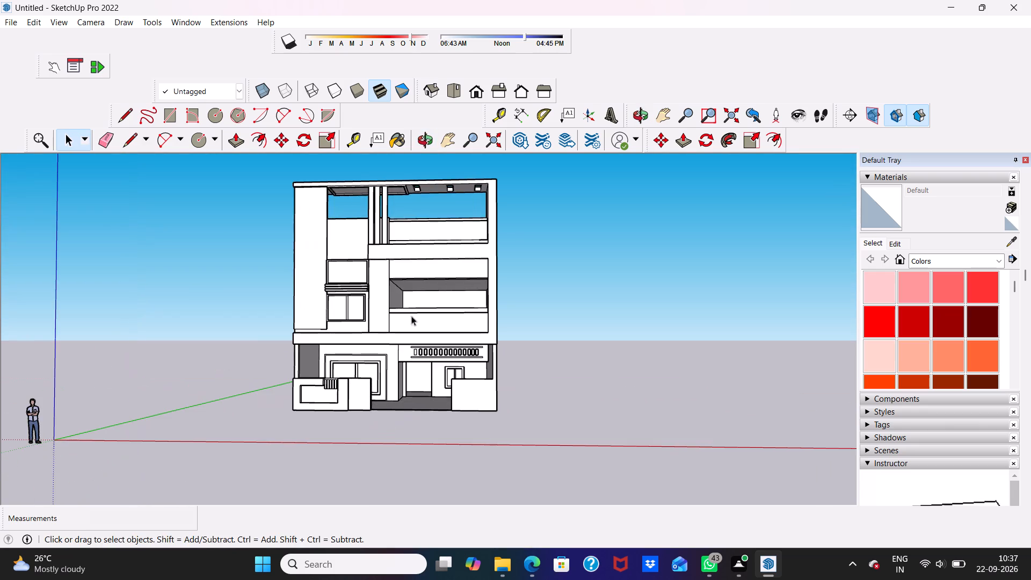
pyautogui.scroll(4, 431, 354)
pyautogui.scroll(4, 421, 294)
pyautogui.moveTo(421, 294); pyautogui.dragTo(465, 342, button='middle')
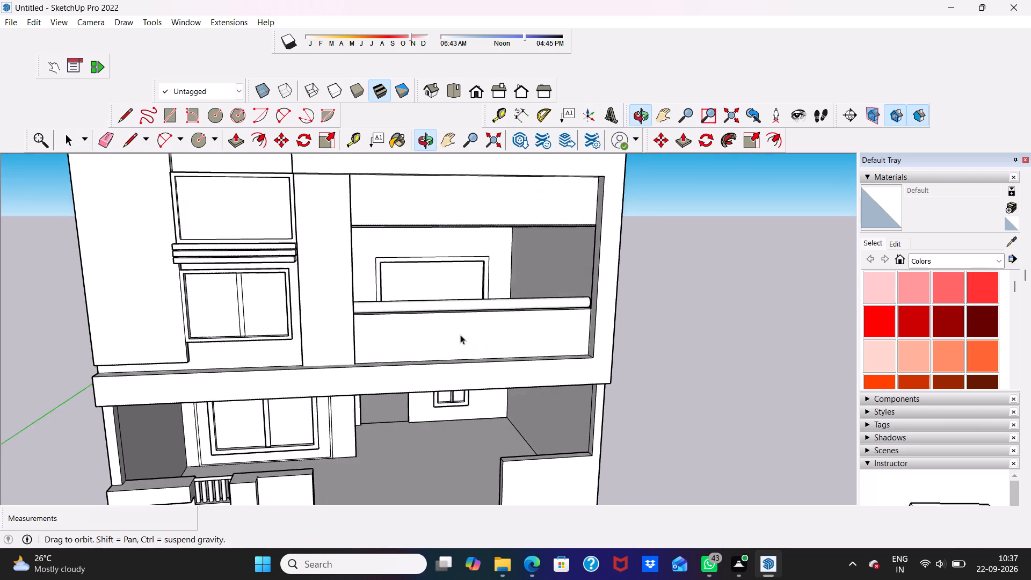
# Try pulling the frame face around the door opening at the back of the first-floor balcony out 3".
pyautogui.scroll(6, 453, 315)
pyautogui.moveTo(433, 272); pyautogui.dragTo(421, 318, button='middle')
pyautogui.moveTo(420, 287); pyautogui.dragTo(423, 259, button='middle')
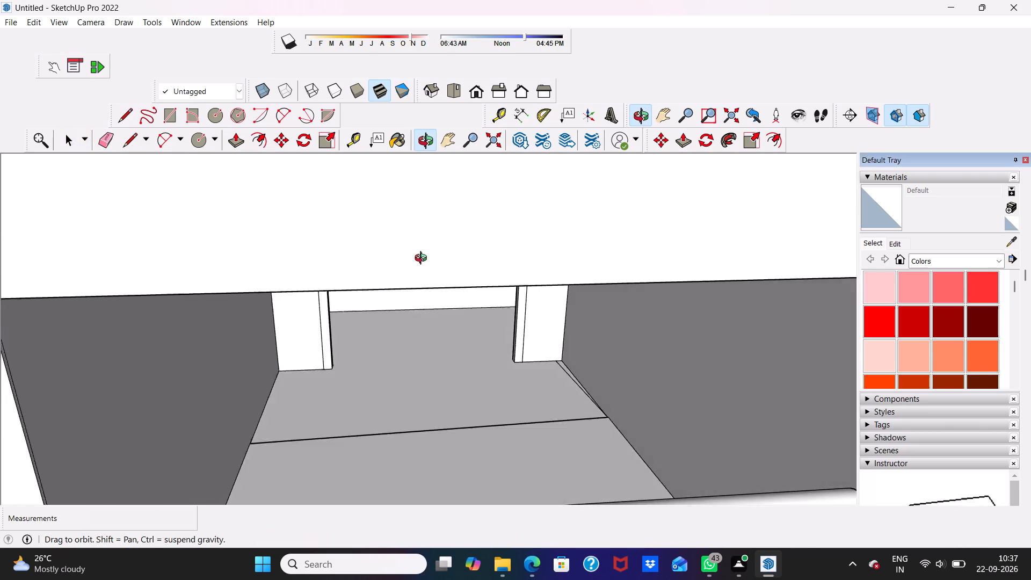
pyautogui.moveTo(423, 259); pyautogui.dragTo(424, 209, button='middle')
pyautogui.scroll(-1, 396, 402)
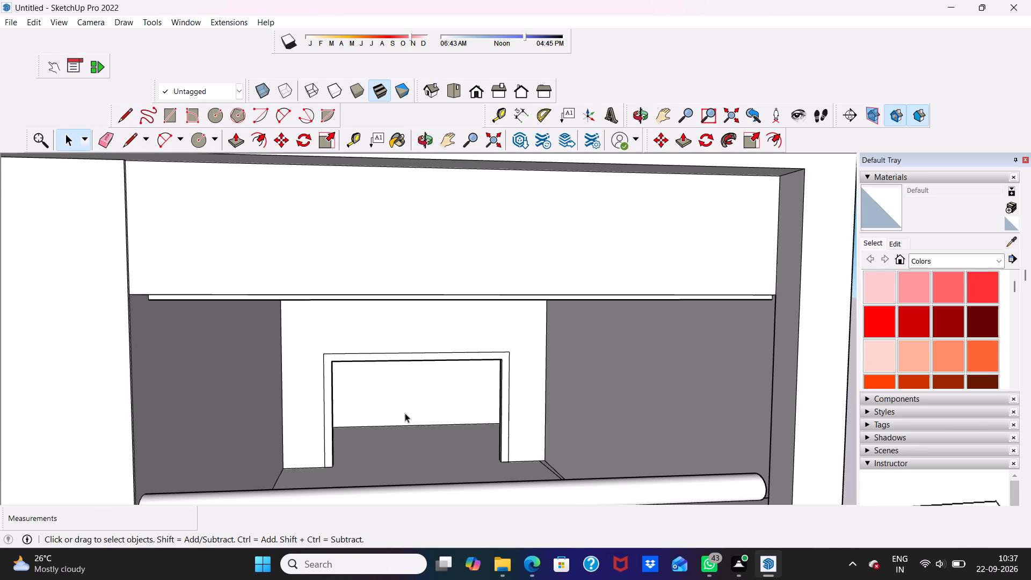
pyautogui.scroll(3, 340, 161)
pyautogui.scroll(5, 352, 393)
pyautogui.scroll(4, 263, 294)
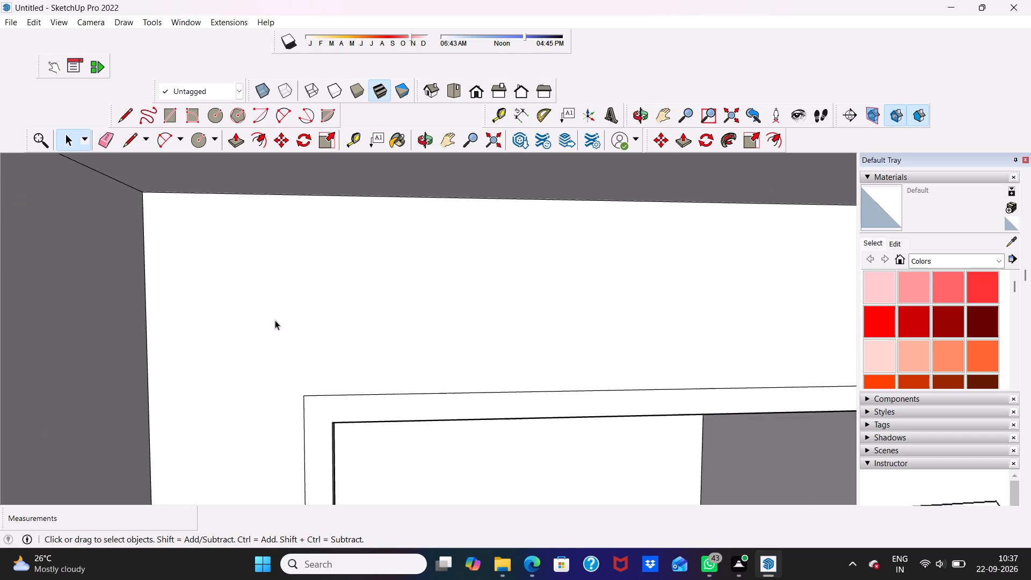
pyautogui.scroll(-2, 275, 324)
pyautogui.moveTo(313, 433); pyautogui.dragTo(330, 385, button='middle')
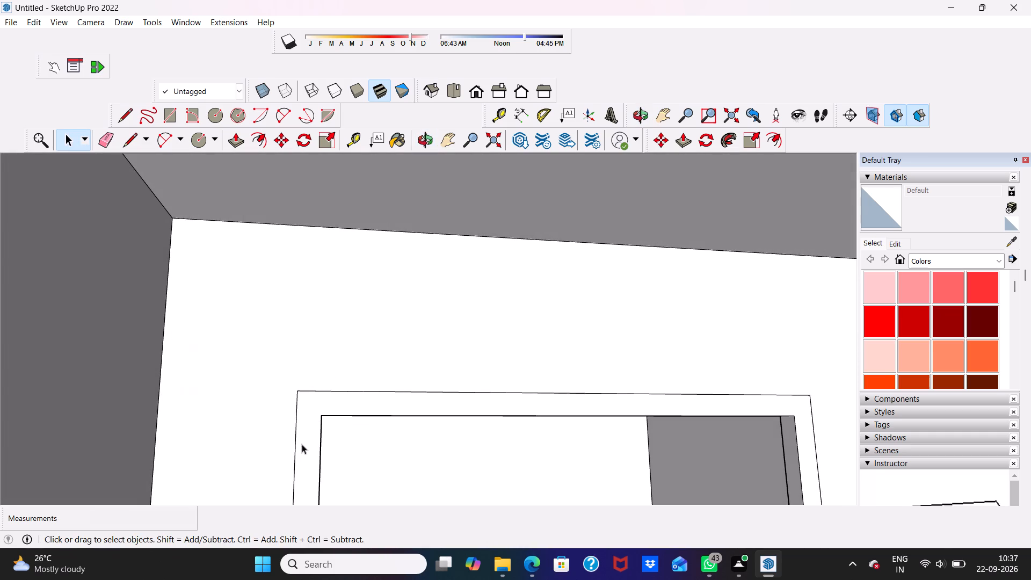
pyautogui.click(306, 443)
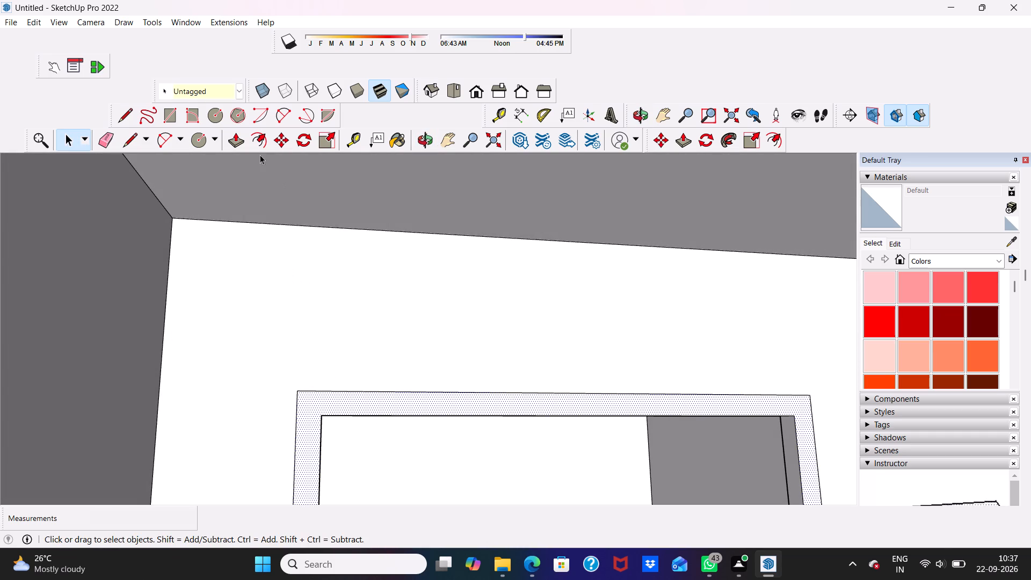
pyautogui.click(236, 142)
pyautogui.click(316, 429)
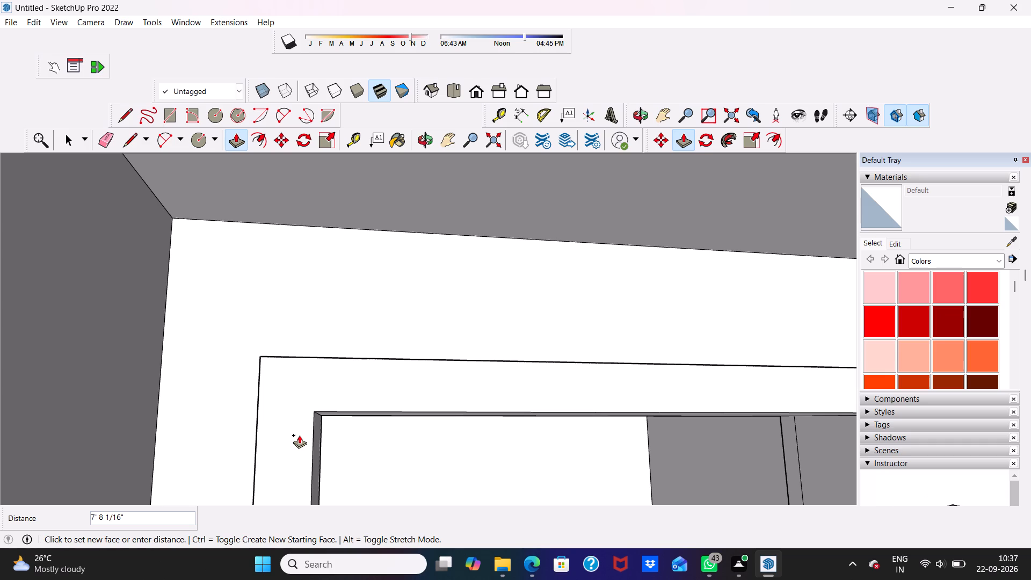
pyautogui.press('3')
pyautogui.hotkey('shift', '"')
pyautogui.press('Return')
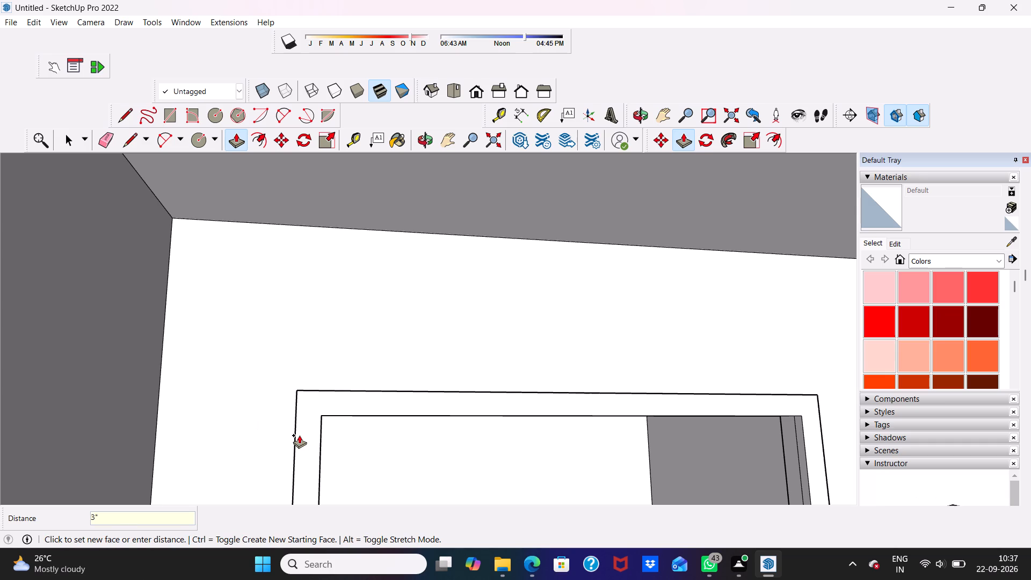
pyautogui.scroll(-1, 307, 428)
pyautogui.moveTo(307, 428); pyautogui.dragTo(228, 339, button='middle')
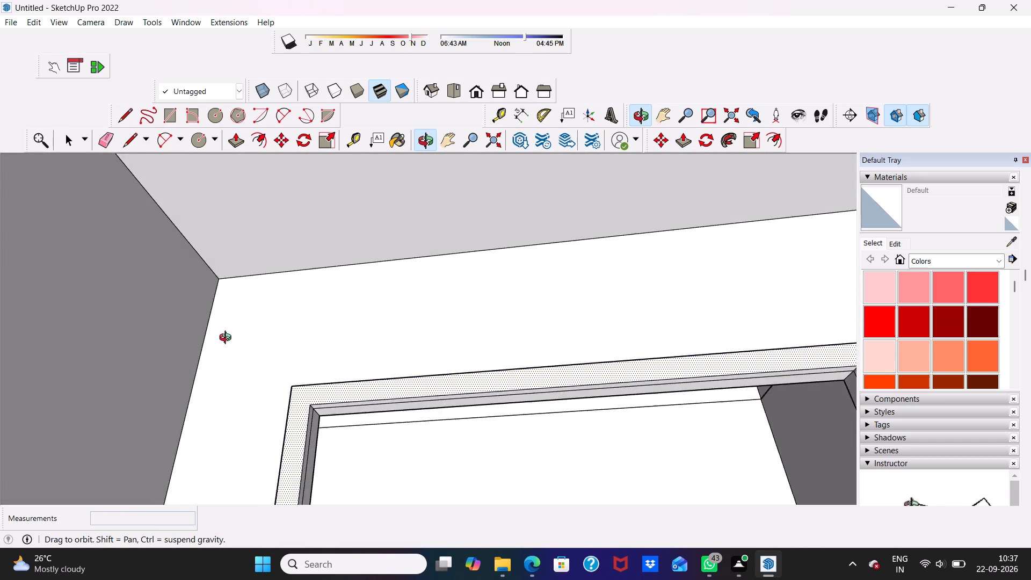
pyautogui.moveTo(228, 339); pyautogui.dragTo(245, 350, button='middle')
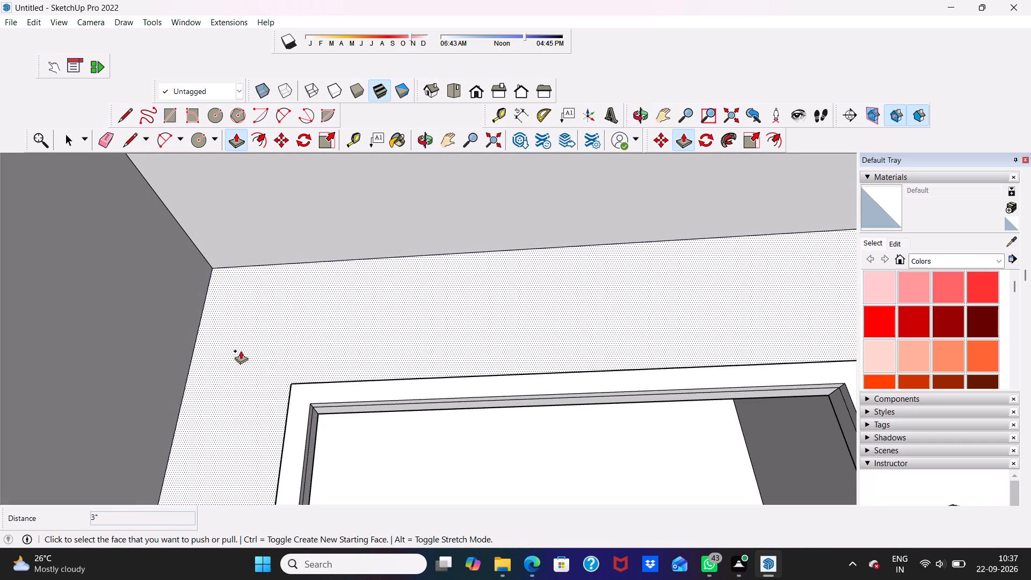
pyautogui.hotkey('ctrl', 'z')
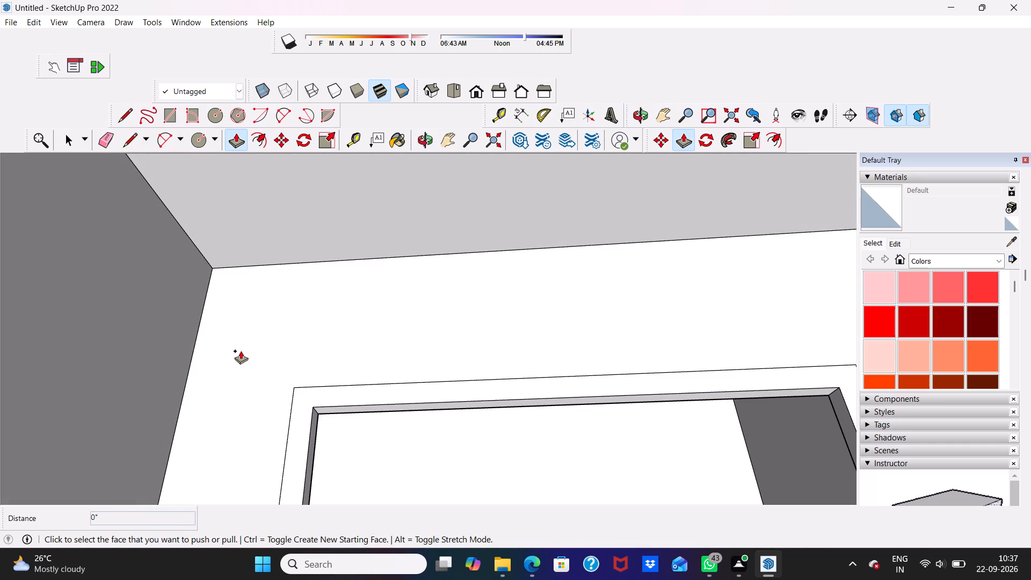
# Pull the vertical mullion face of the two-pane first-floor front window out 3".
pyautogui.scroll(-6, 217, 346)
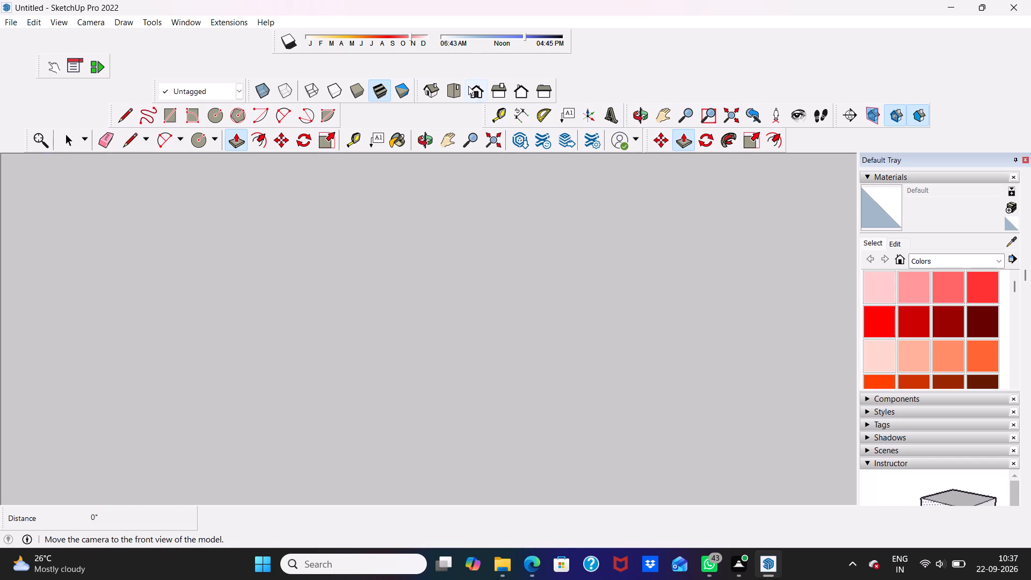
pyautogui.click(475, 86)
pyautogui.scroll(-9, 458, 139)
pyautogui.scroll(-7, 498, 189)
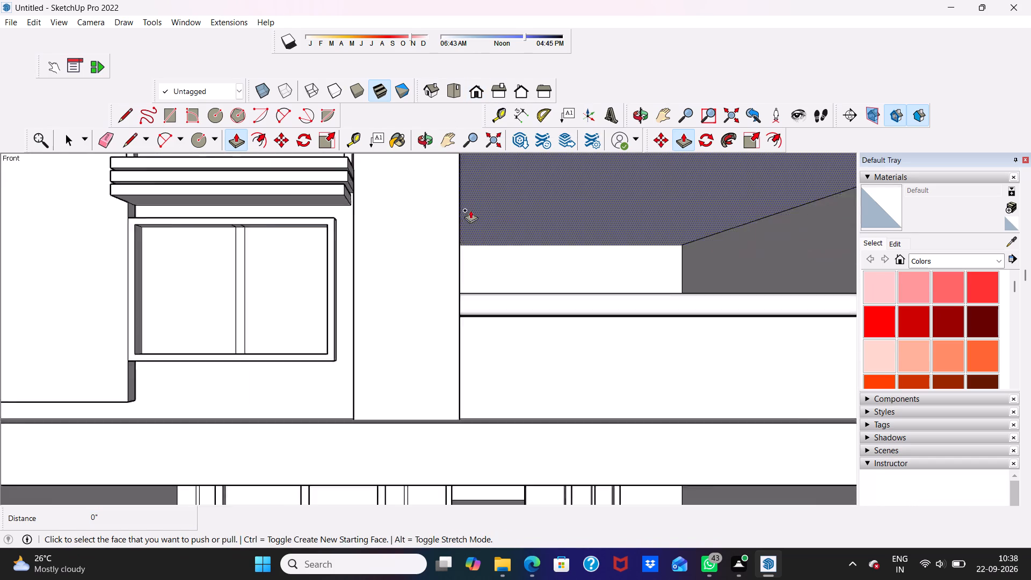
pyautogui.scroll(-7, 470, 210)
pyautogui.moveTo(419, 251); pyautogui.dragTo(413, 180, button='middle')
pyautogui.scroll(7, 352, 201)
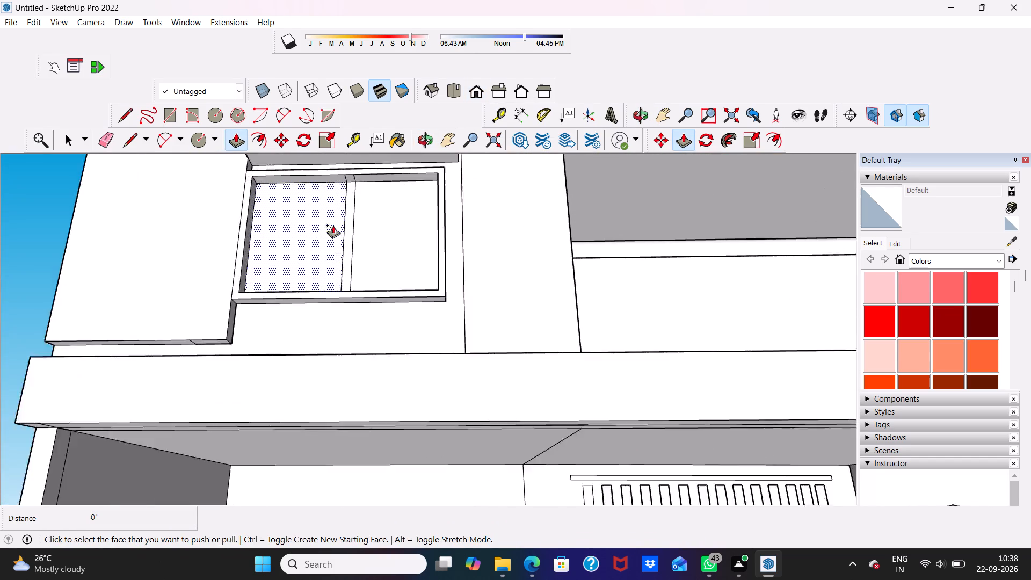
pyautogui.scroll(10, 333, 225)
pyautogui.moveTo(349, 271); pyautogui.dragTo(246, 313, button='middle')
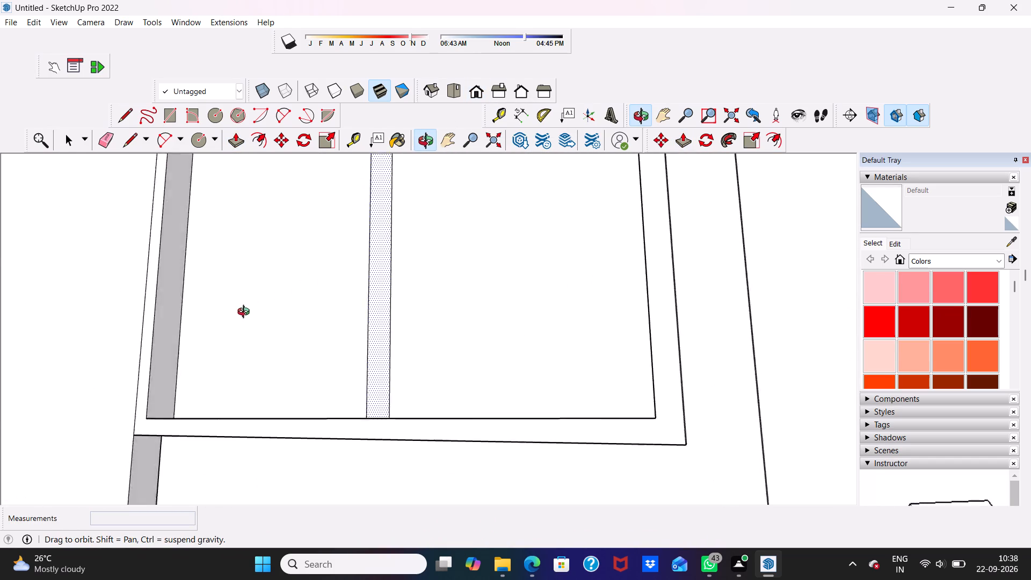
pyautogui.moveTo(246, 313); pyautogui.dragTo(329, 318, button='middle')
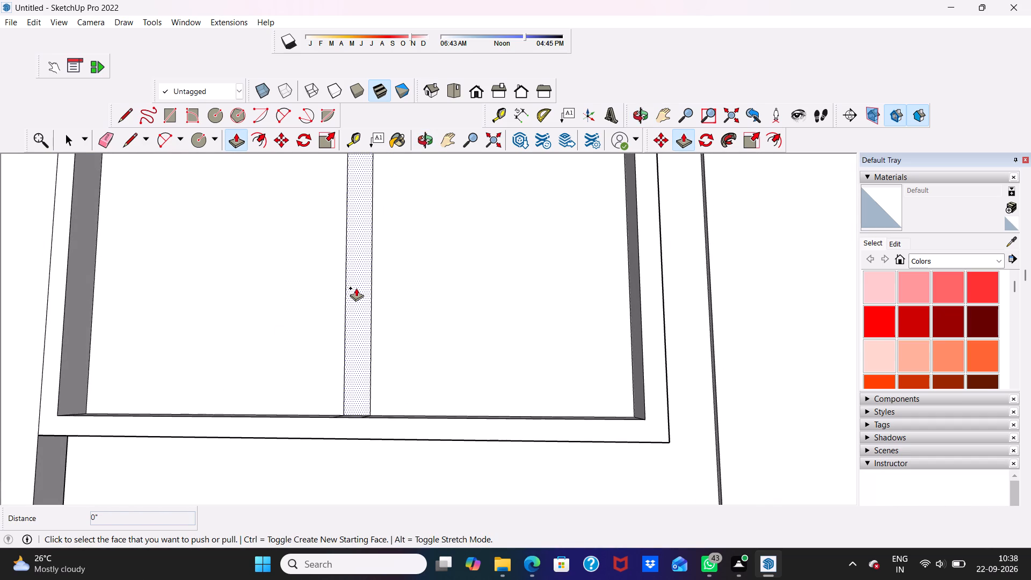
pyautogui.click(356, 288)
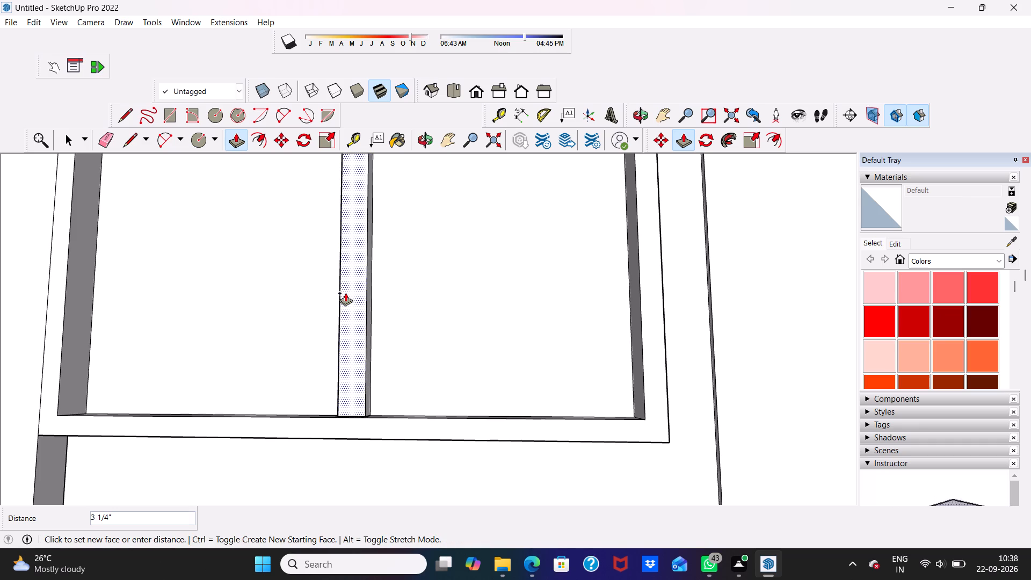
pyautogui.press('3')
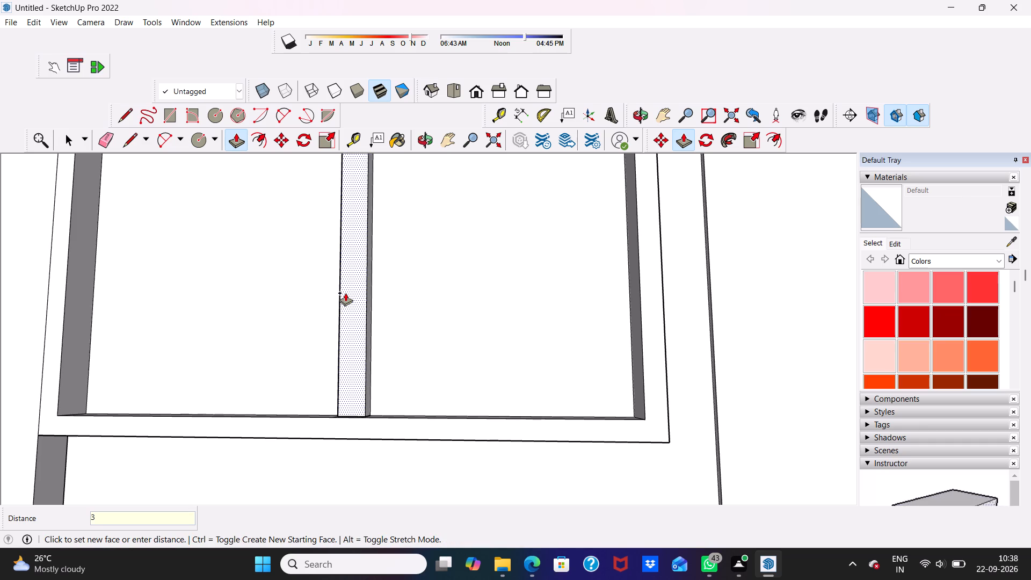
pyautogui.hotkey('shift', '"')
pyautogui.press('Return')
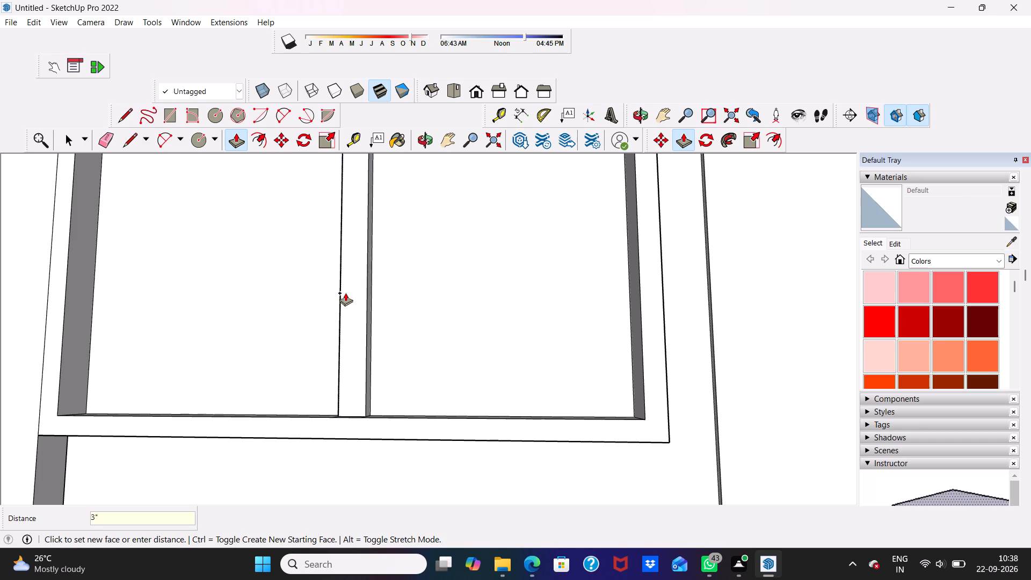
pyautogui.press('space')
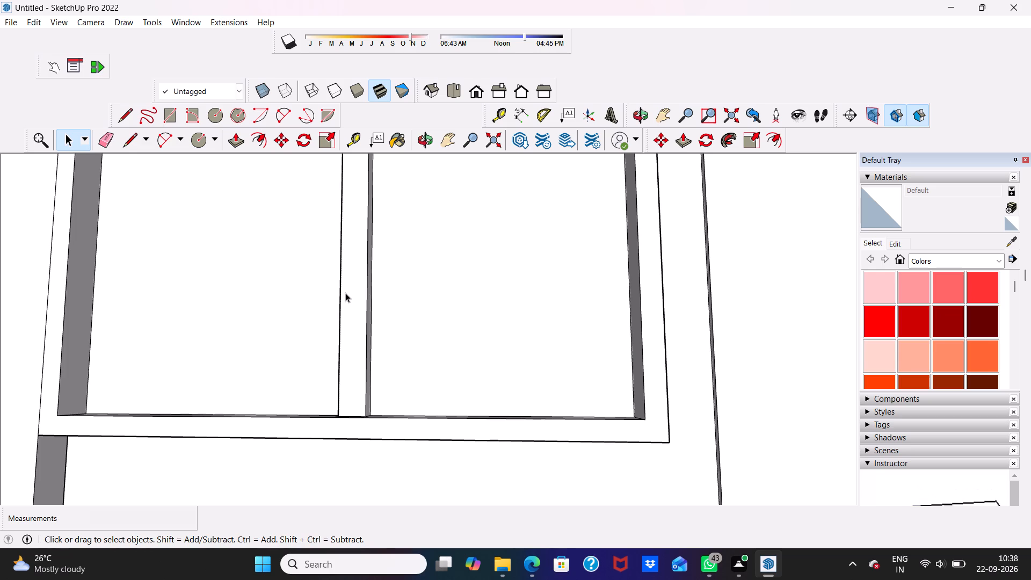
pyautogui.press('space')
# Erase the two short stray edges on the window frame's inner sill at the foot of the mullion.
pyautogui.moveTo(350, 293); pyautogui.dragTo(326, 417, button='middle')
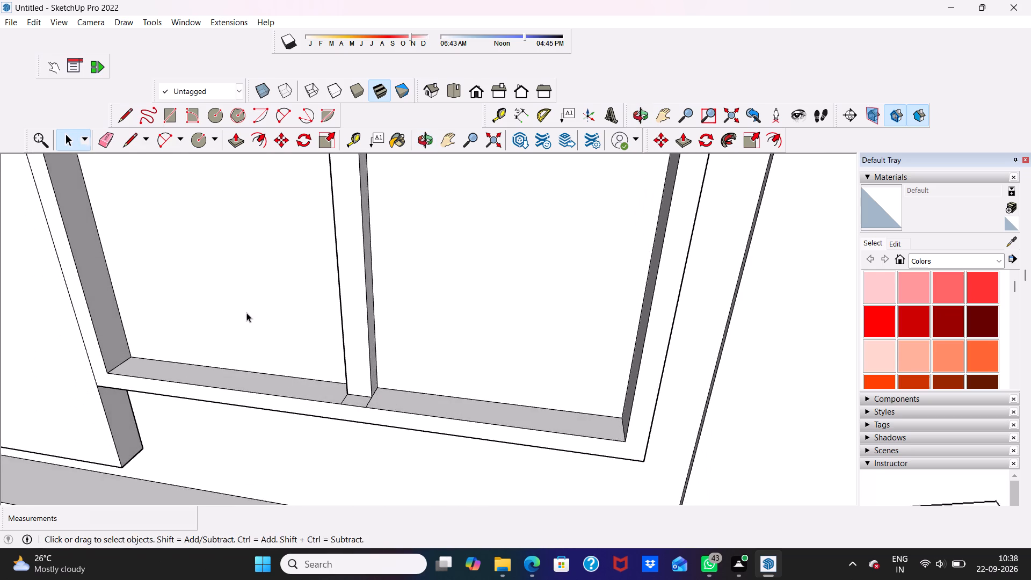
pyautogui.scroll(2, 235, 291)
pyautogui.click(100, 140)
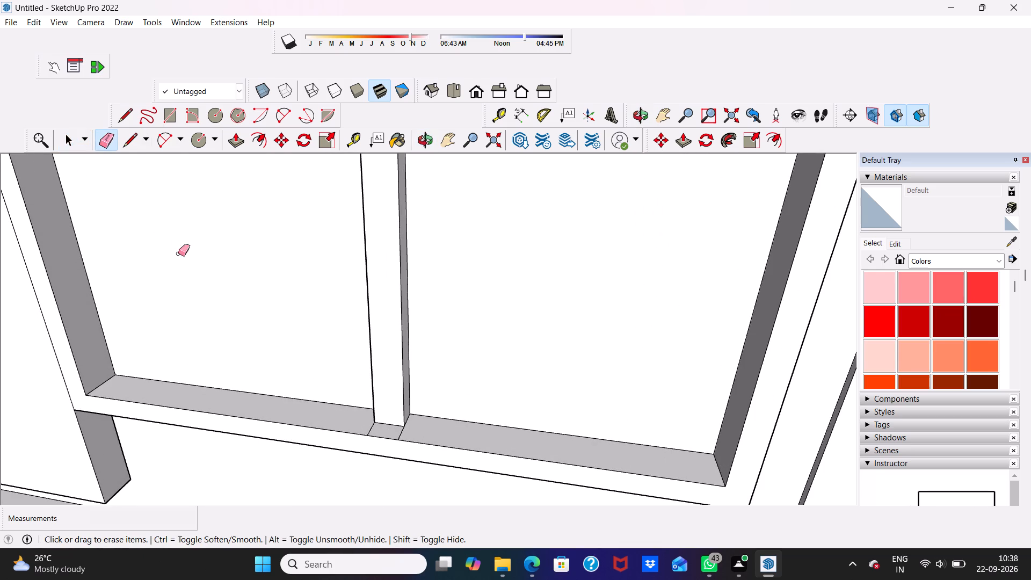
pyautogui.scroll(3, 207, 309)
pyautogui.scroll(-3, 251, 266)
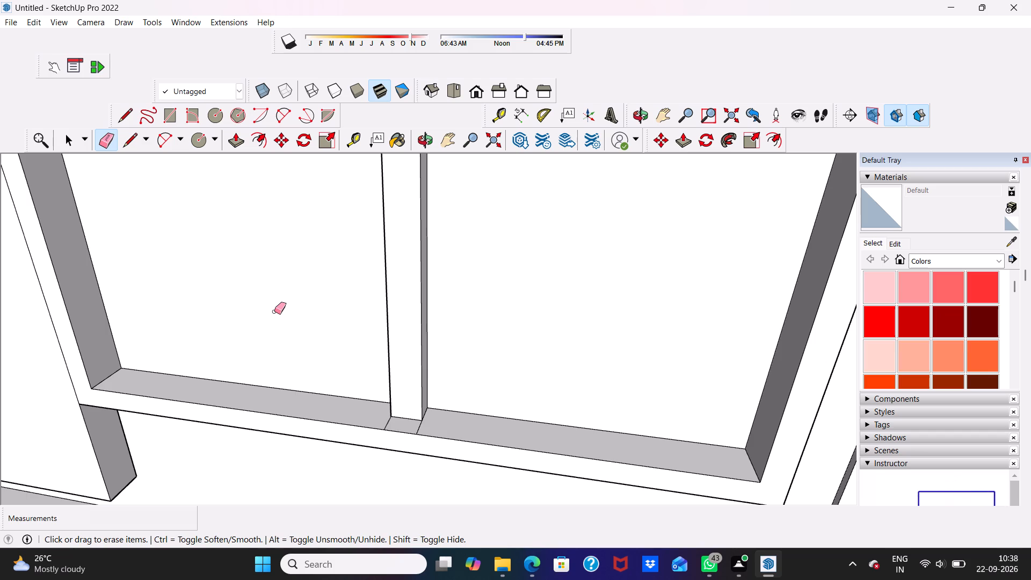
pyautogui.scroll(6, 372, 420)
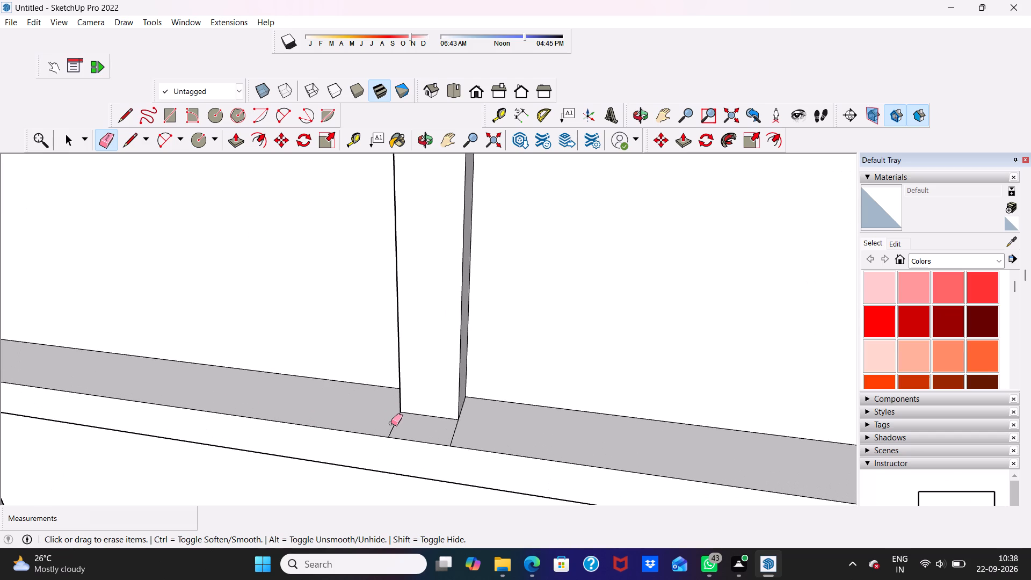
pyautogui.click(393, 423)
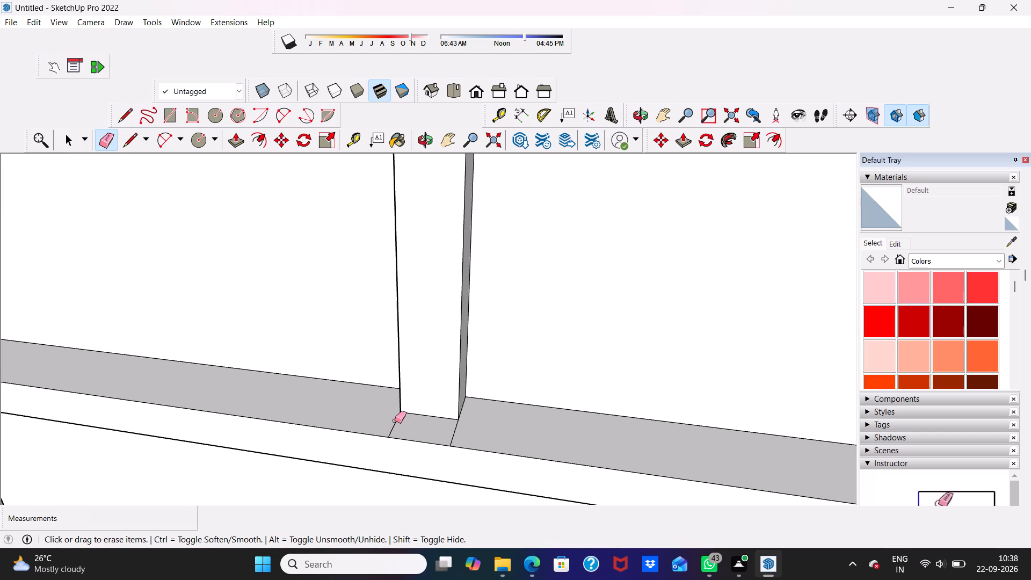
pyautogui.click(395, 422)
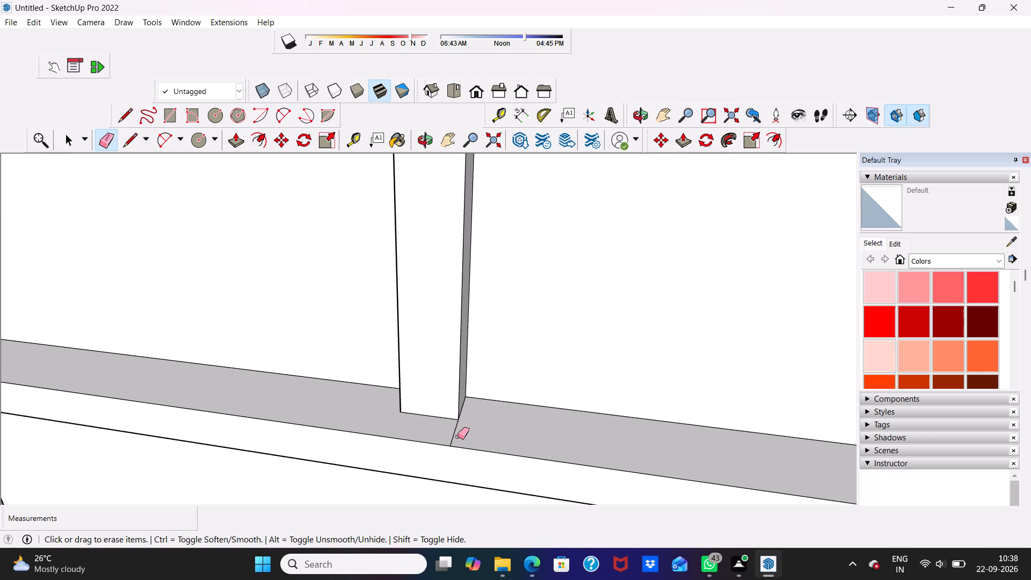
pyautogui.click(454, 433)
pyautogui.scroll(-5, 406, 408)
pyautogui.scroll(-9, 337, 391)
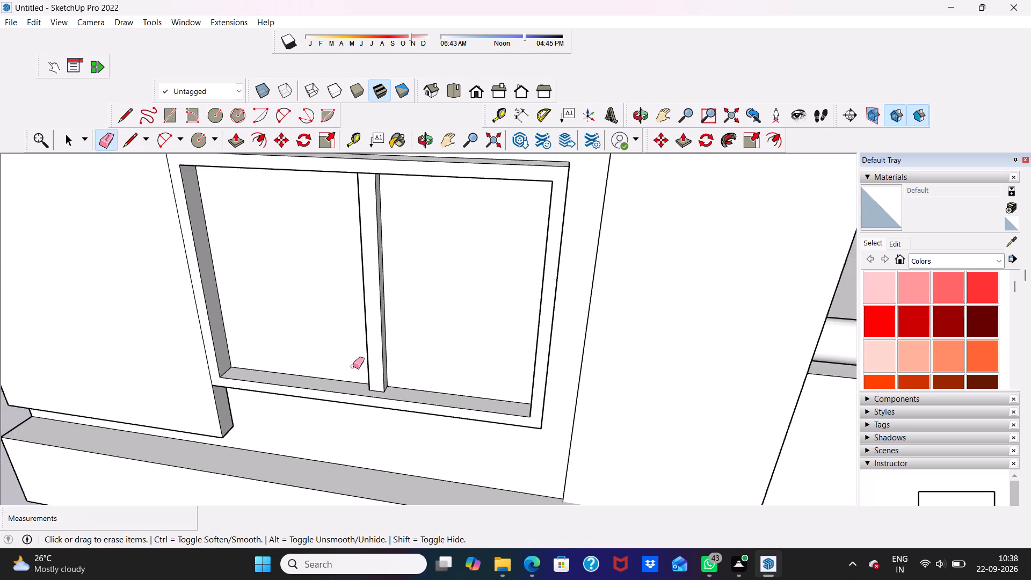
# Erase the two short stray edges on the first-floor window frame's upper inner face, at the top of the mullion.
pyautogui.moveTo(351, 366); pyautogui.dragTo(383, 200, button='middle')
pyautogui.scroll(6, 382, 203)
pyautogui.scroll(-4, 380, 192)
pyautogui.scroll(-4, 394, 258)
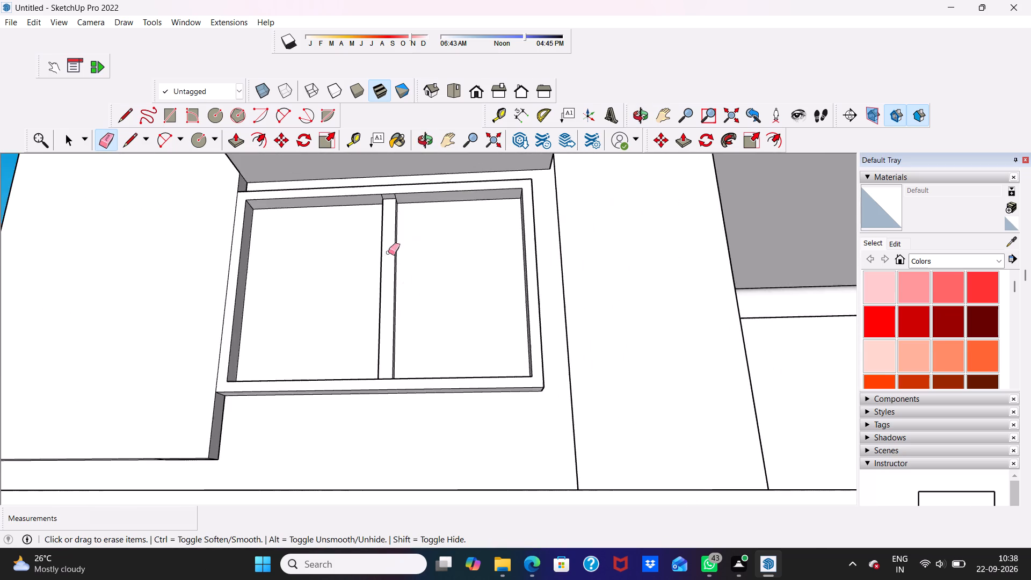
pyautogui.scroll(12, 388, 214)
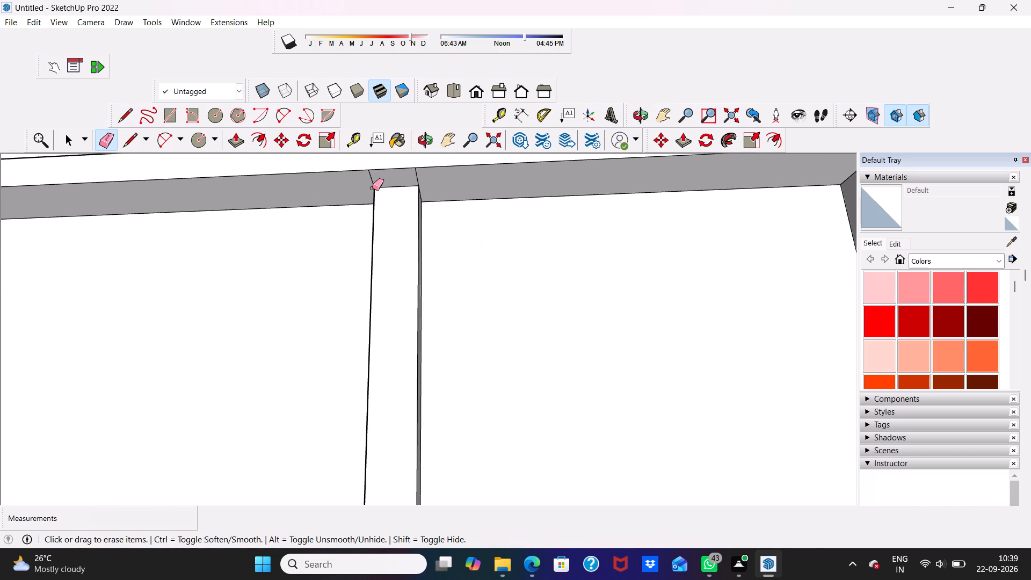
pyautogui.scroll(2, 368, 181)
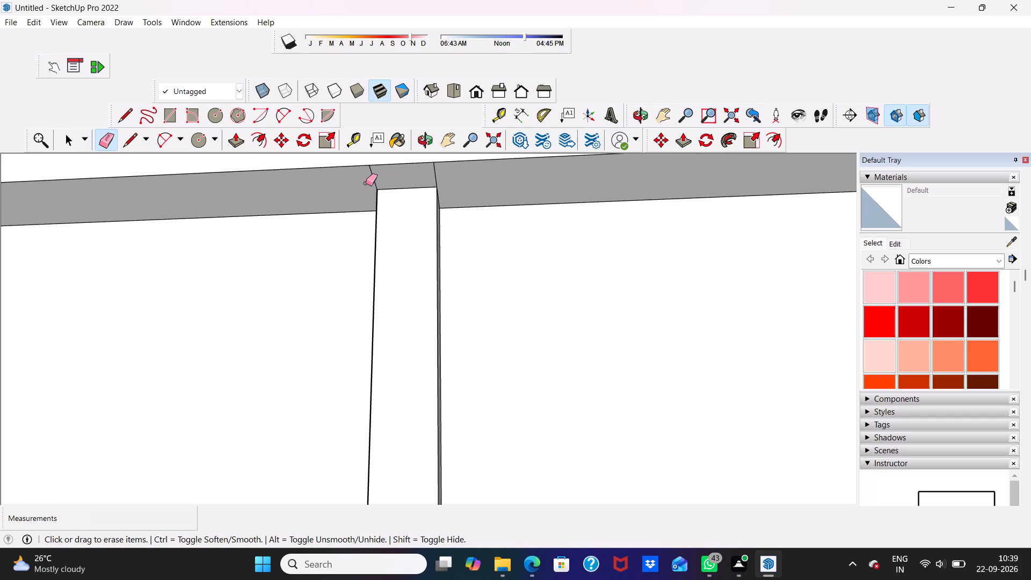
pyautogui.scroll(1, 366, 183)
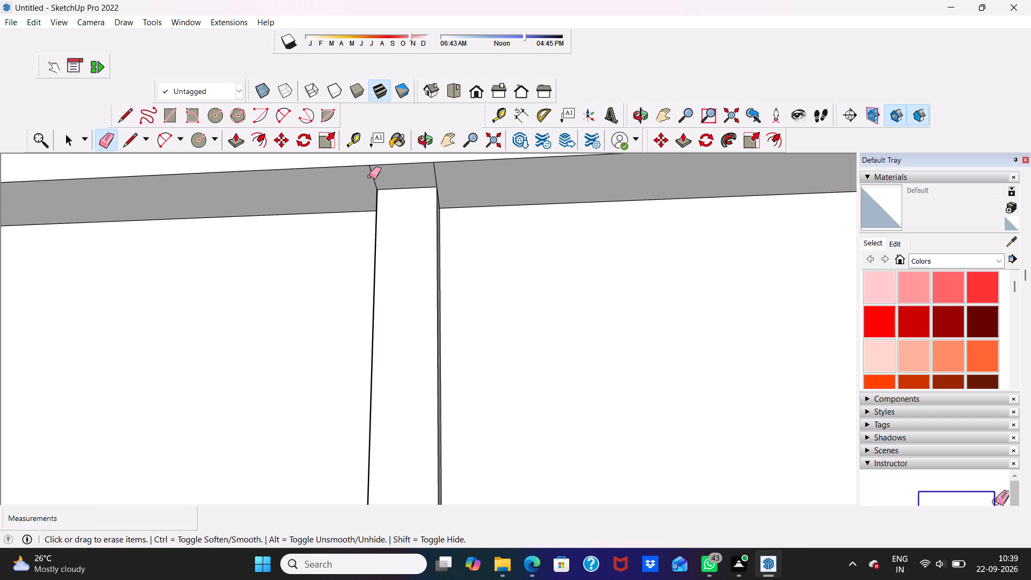
pyautogui.click(372, 173)
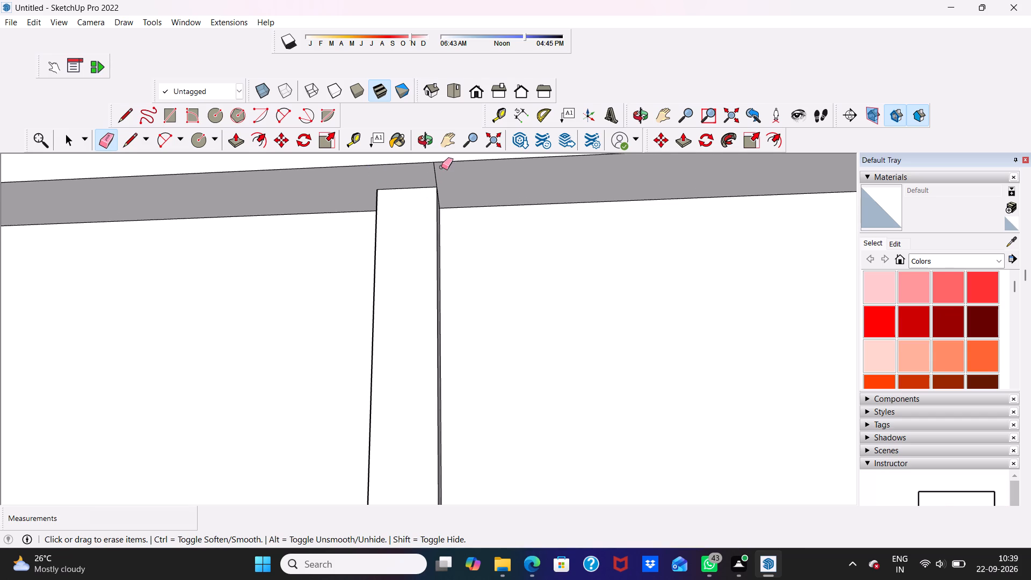
pyautogui.click(435, 169)
pyautogui.press('space')
# Erase the two short stray edges at the top of the mullion inside the large ground-floor front window's frame.
pyautogui.scroll(-15, 444, 199)
pyautogui.moveTo(432, 252); pyautogui.dragTo(408, 330, button='middle')
pyautogui.scroll(-9, 418, 225)
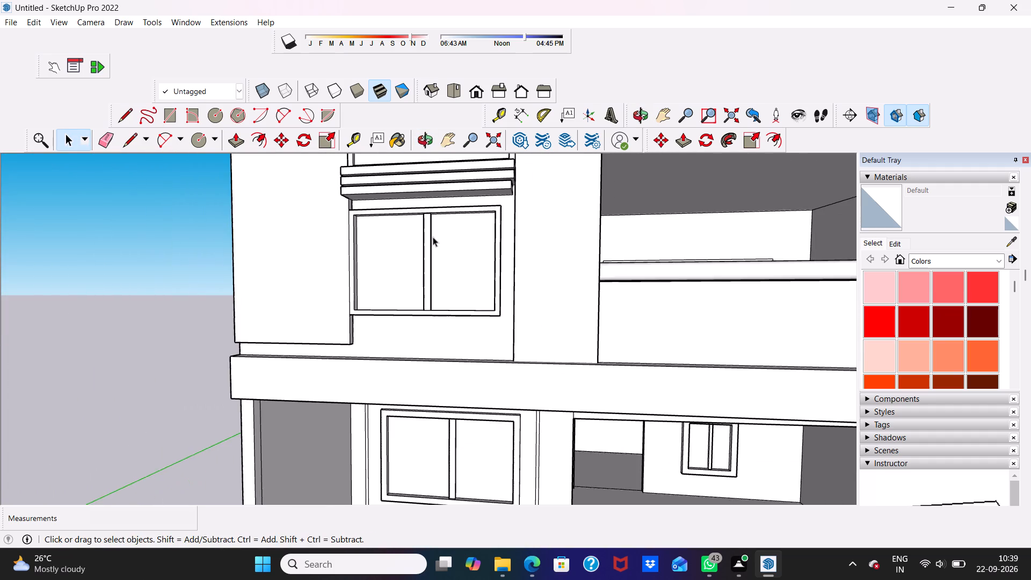
pyautogui.moveTo(433, 253); pyautogui.dragTo(433, 157, button='middle')
pyautogui.moveTo(467, 423); pyautogui.dragTo(481, 440, button='middle')
pyautogui.scroll(4, 481, 440)
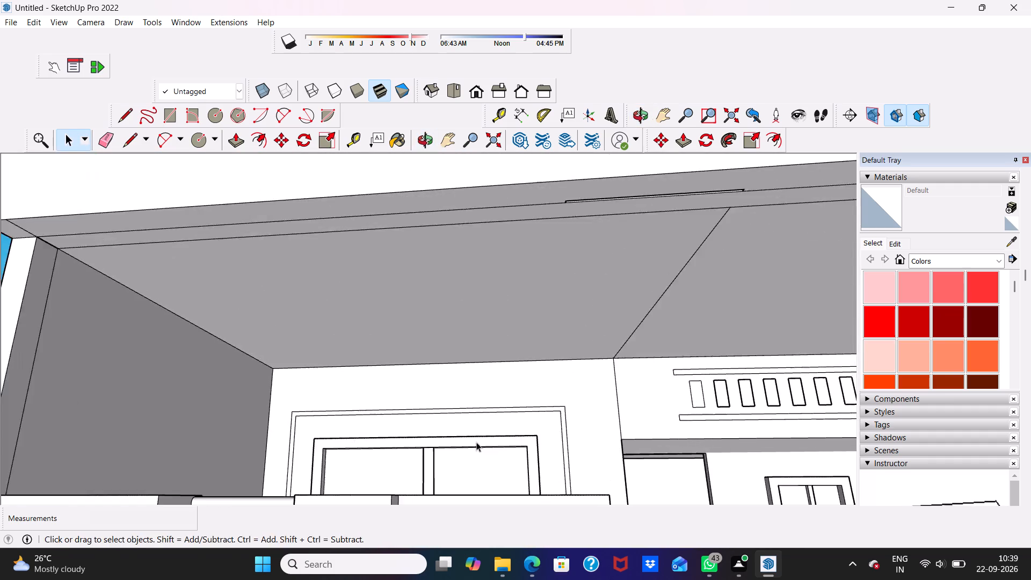
pyautogui.scroll(5, 476, 442)
pyautogui.moveTo(425, 451); pyautogui.dragTo(414, 458, button='middle')
pyautogui.scroll(4, 412, 457)
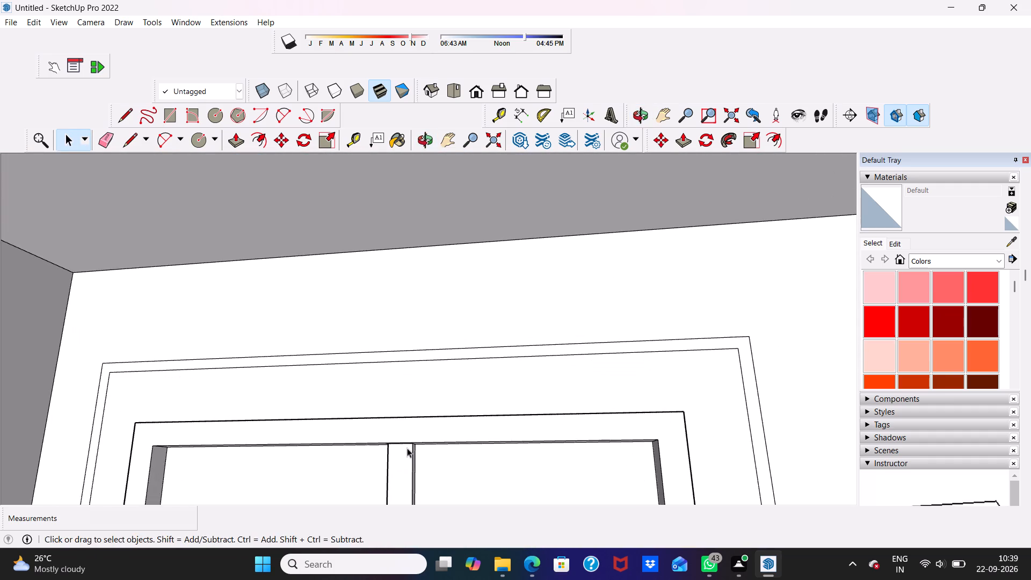
pyautogui.moveTo(406, 443); pyautogui.dragTo(402, 402, button='middle')
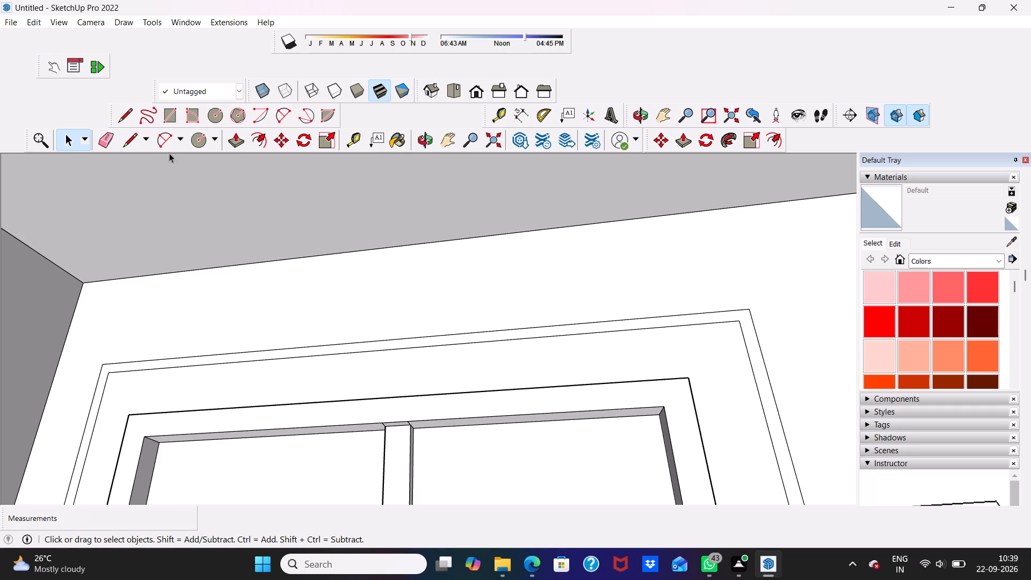
pyautogui.click(104, 136)
pyautogui.scroll(4, 321, 380)
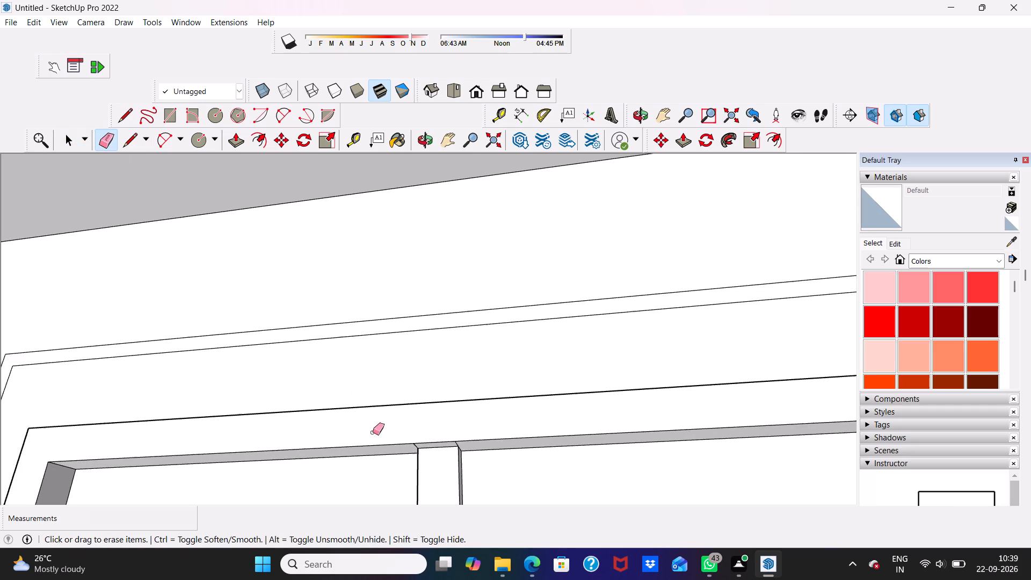
pyautogui.scroll(6, 393, 462)
pyautogui.click(424, 434)
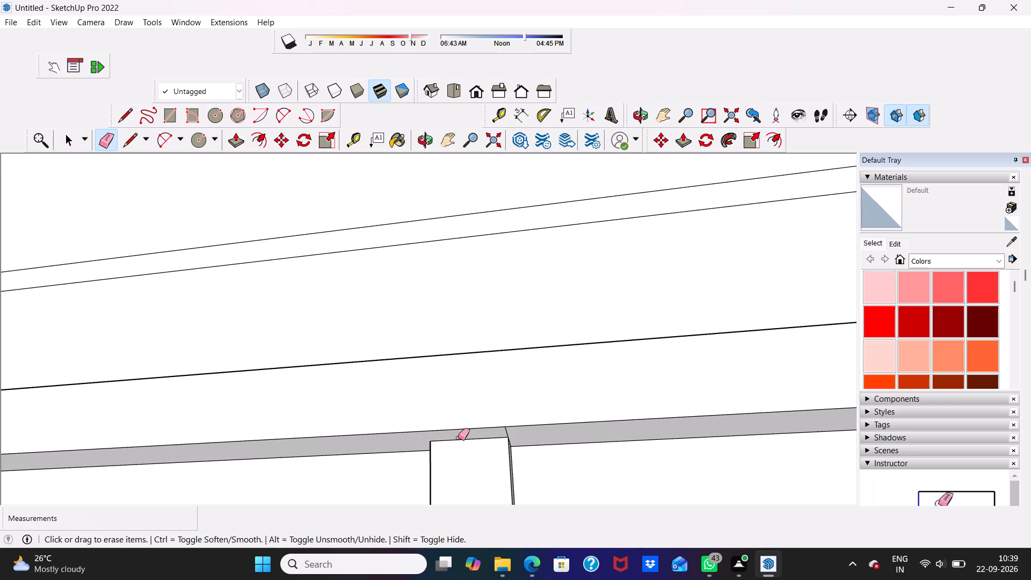
pyautogui.click(507, 431)
pyautogui.scroll(-4, 488, 381)
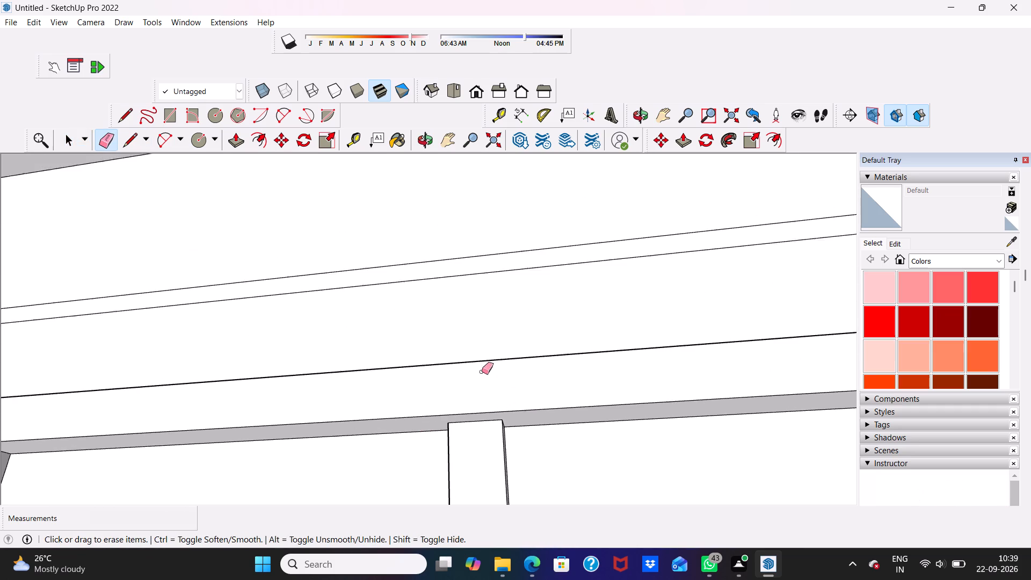
pyautogui.scroll(-16, 482, 372)
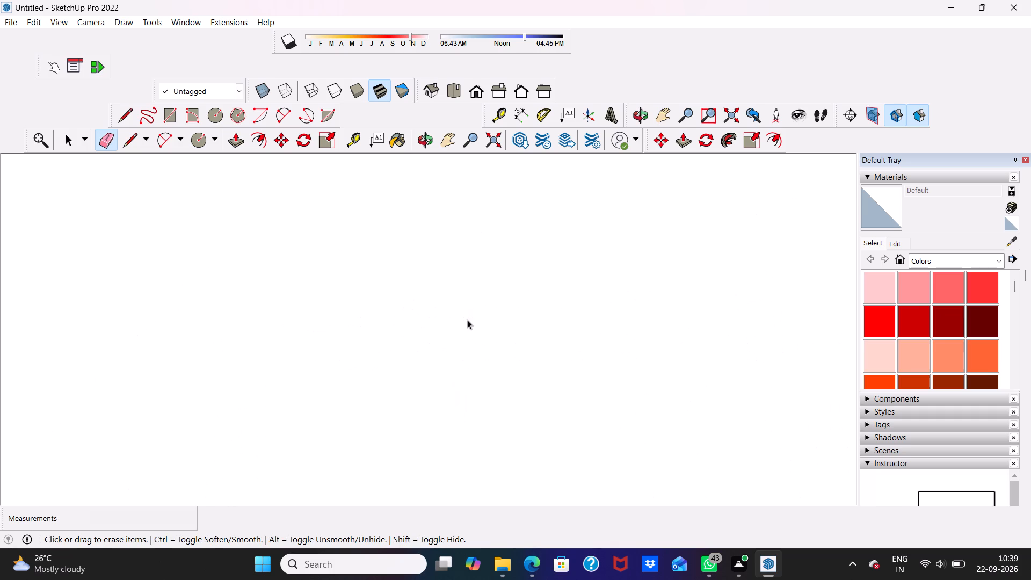
pyautogui.press('space')
# Erase the two short stray edges on the large ground-floor window frame's inner sill at the foot of the mullion.
pyautogui.scroll(-3, 355, 337)
pyautogui.scroll(-7, 394, 314)
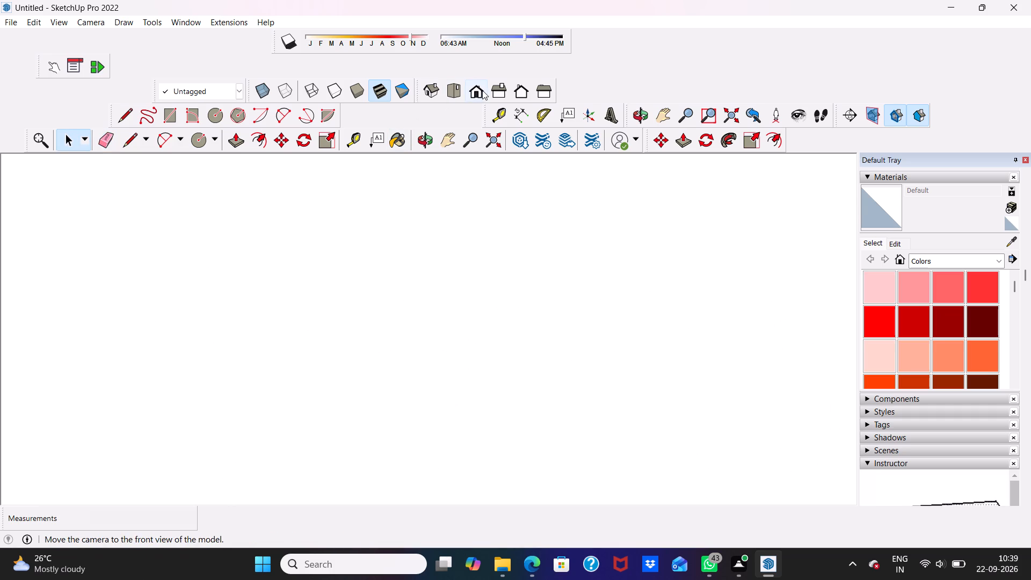
pyautogui.click(482, 89)
pyautogui.scroll(-12, 404, 367)
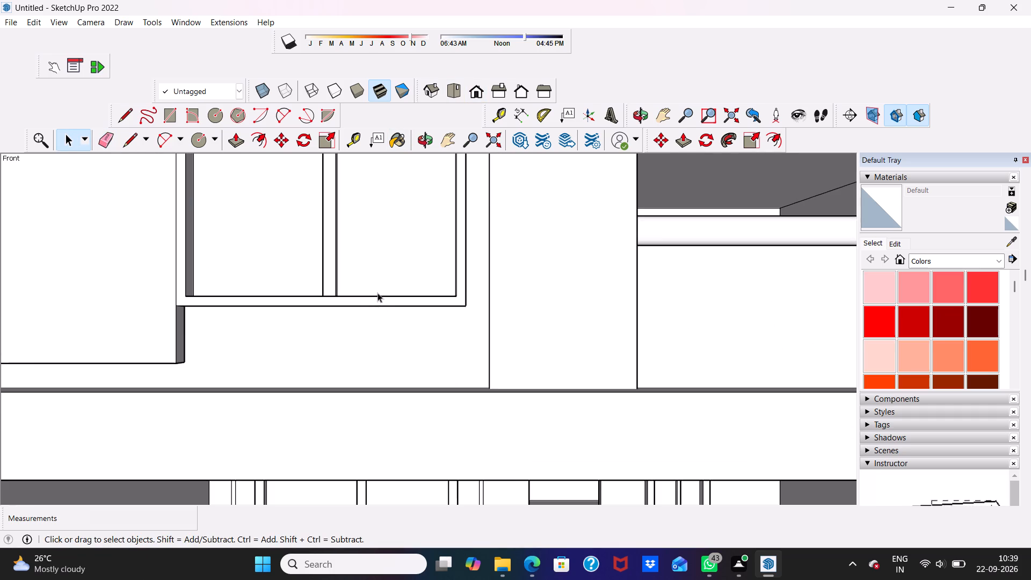
pyautogui.moveTo(377, 293); pyautogui.dragTo(385, 407, button='middle')
pyautogui.scroll(2, 346, 323)
pyautogui.scroll(-3, 340, 310)
pyautogui.moveTo(345, 334); pyautogui.dragTo(342, 214, button='middle')
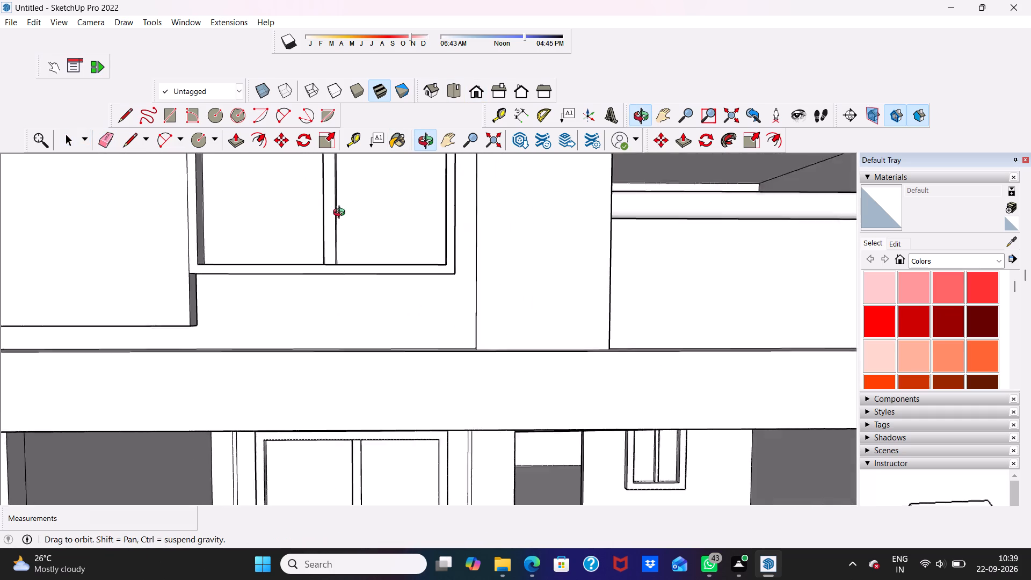
pyautogui.moveTo(342, 214); pyautogui.dragTo(340, 199, button='middle')
pyautogui.scroll(1, 339, 215)
pyautogui.scroll(-13, 317, 343)
pyautogui.scroll(-4, 400, 374)
pyautogui.moveTo(391, 449); pyautogui.dragTo(391, 459, button='middle')
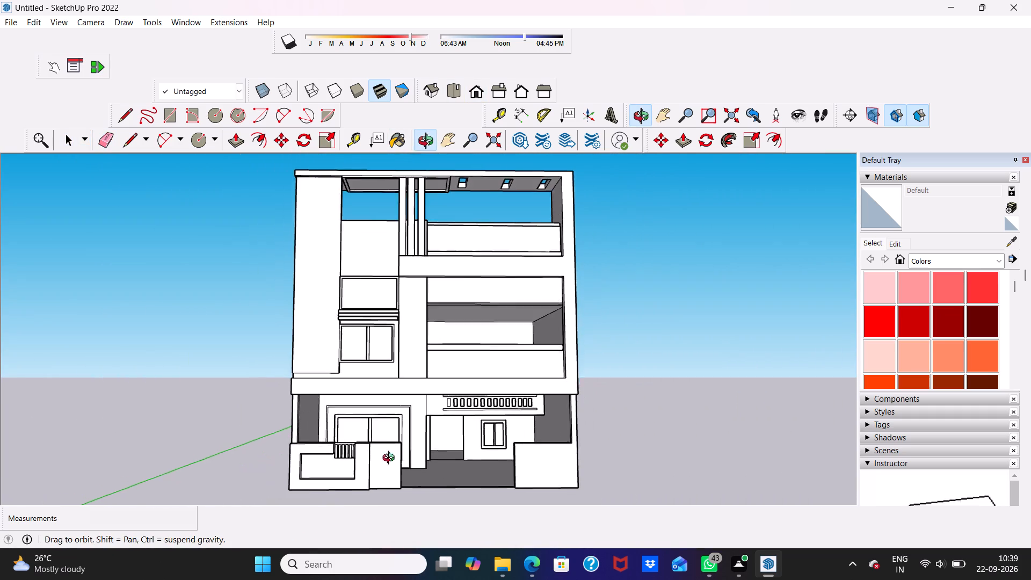
pyautogui.moveTo(391, 459); pyautogui.dragTo(369, 560, button='middle')
pyautogui.scroll(19, 405, 421)
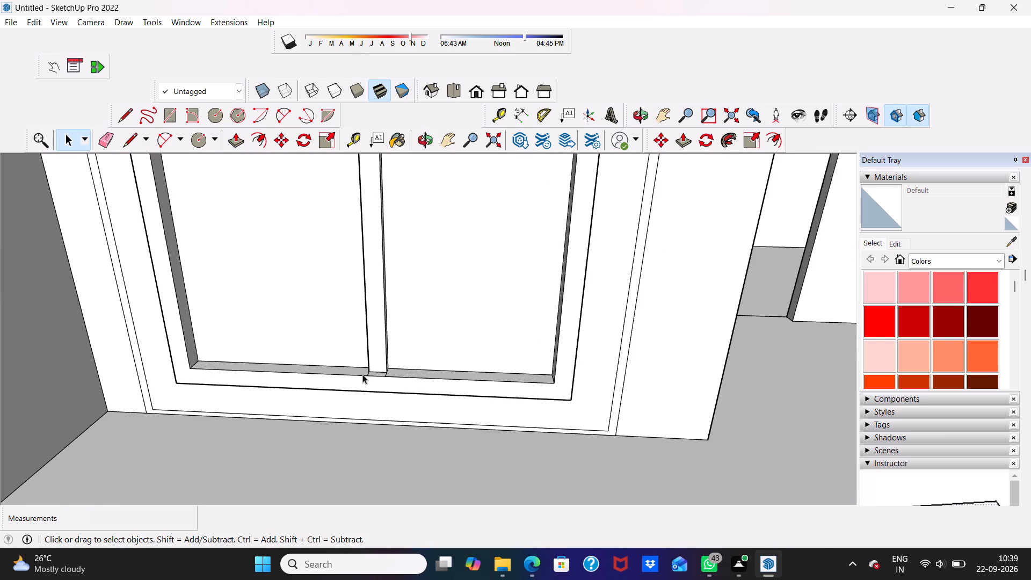
pyautogui.click(105, 137)
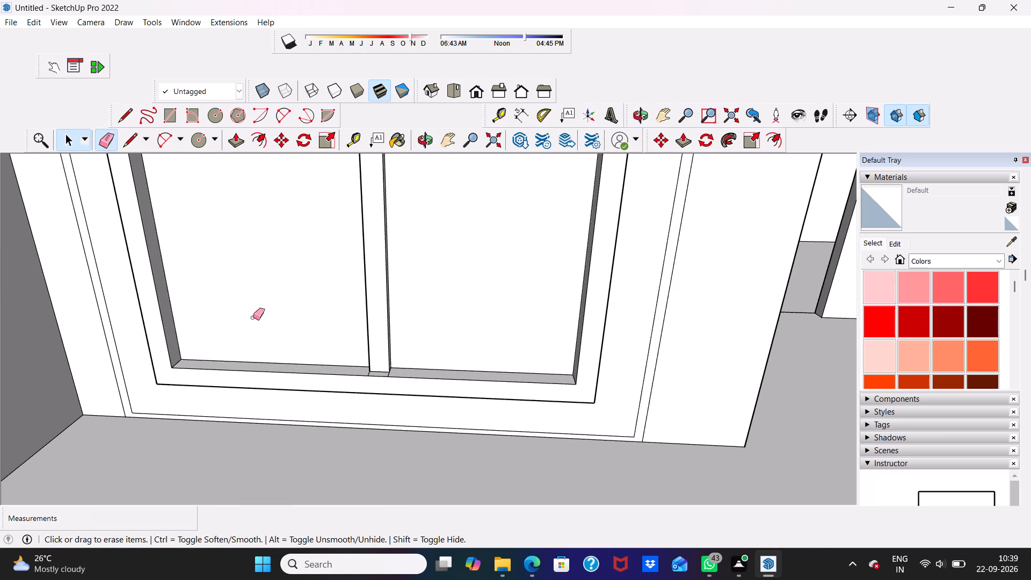
pyautogui.scroll(3, 391, 381)
pyautogui.click(388, 372)
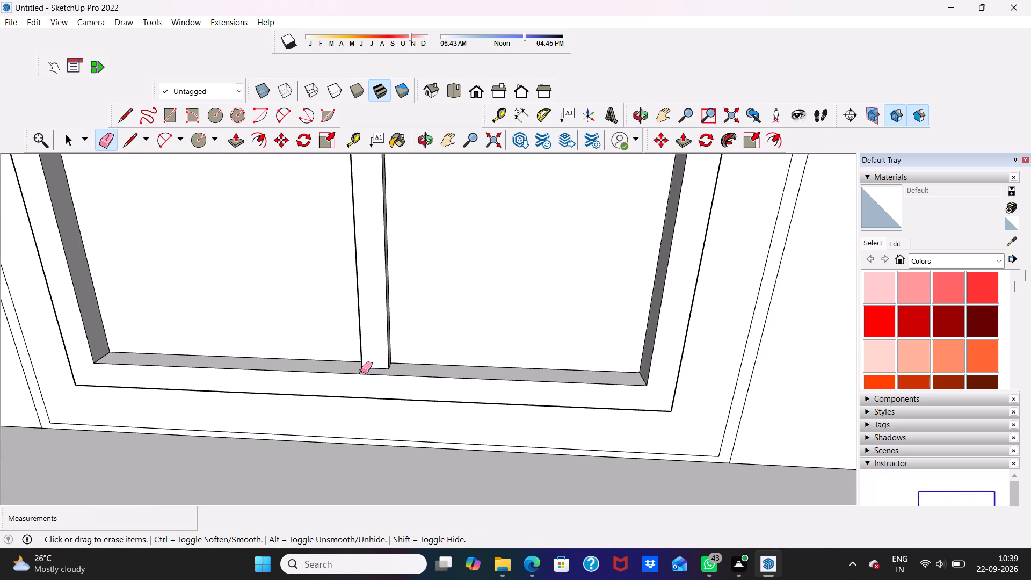
pyautogui.click(360, 370)
pyautogui.press('space')
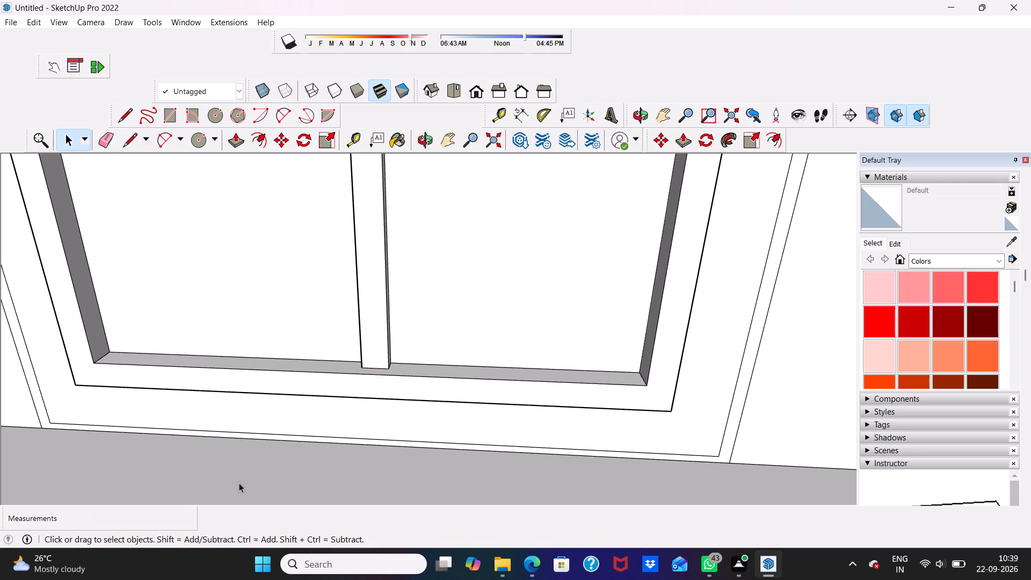
# Examine the ground-floor porch, boundary wall and lower front elevation from the front and from above.
pyautogui.scroll(-13, 189, 457)
pyautogui.moveTo(266, 432); pyautogui.dragTo(277, 395, button='middle')
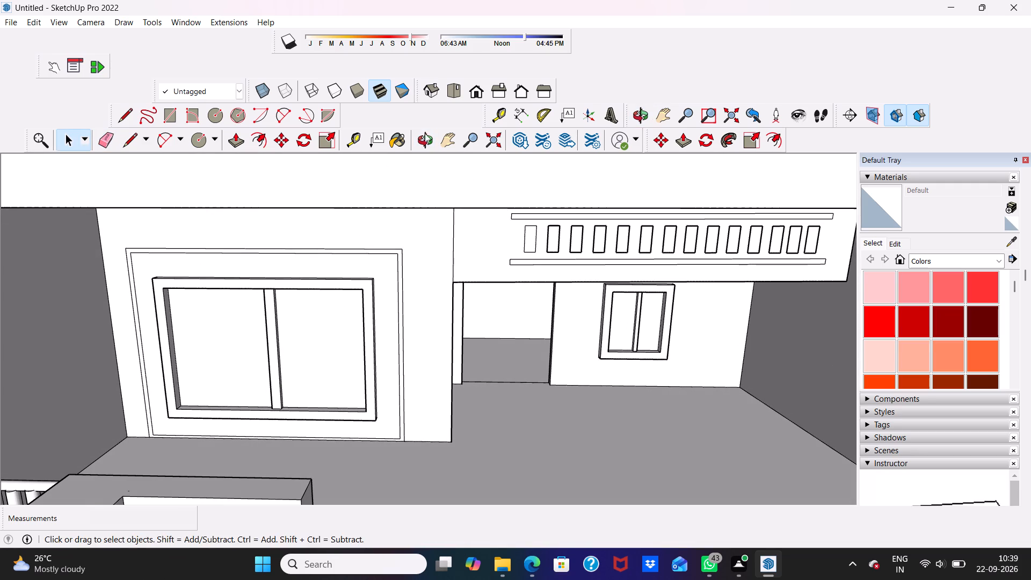
pyautogui.click(471, 92)
pyautogui.scroll(-9, 451, 275)
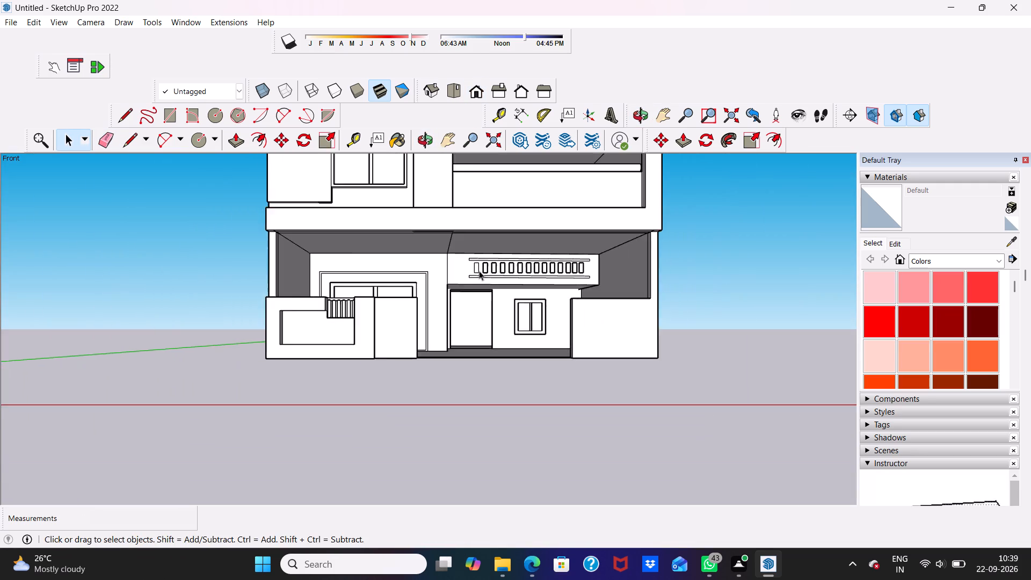
pyautogui.scroll(-1, 479, 271)
pyautogui.moveTo(478, 268); pyautogui.dragTo(463, 330, button='middle')
pyautogui.scroll(6, 460, 346)
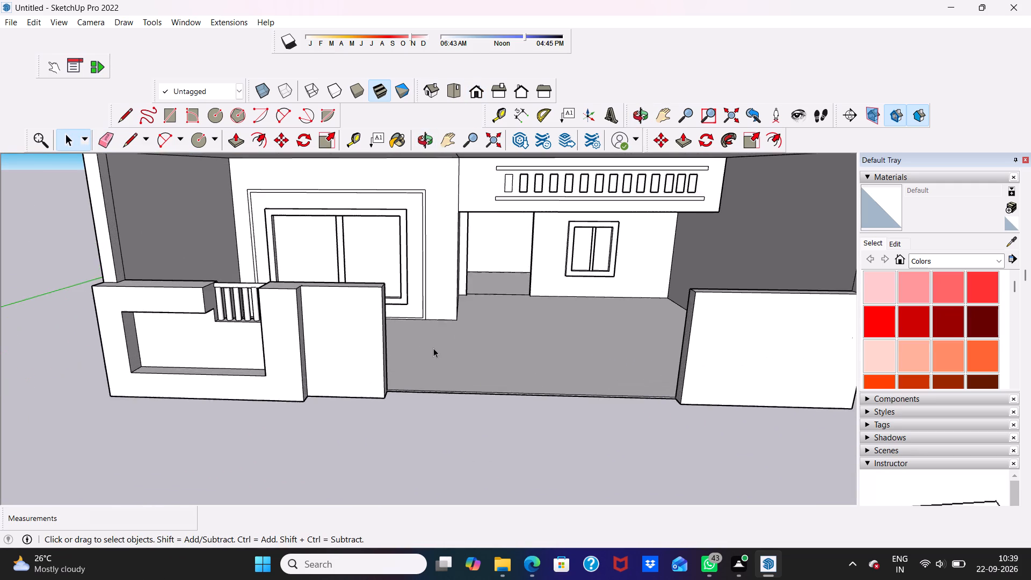
pyautogui.scroll(-6, 425, 336)
pyautogui.moveTo(427, 323); pyautogui.dragTo(437, 325, button='middle')
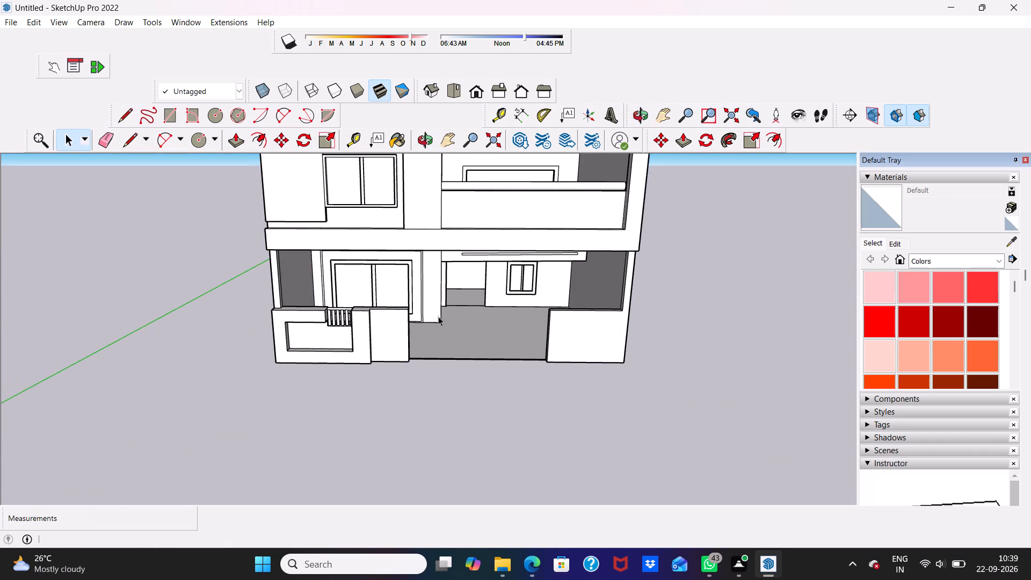
pyautogui.middleClick(439, 315)
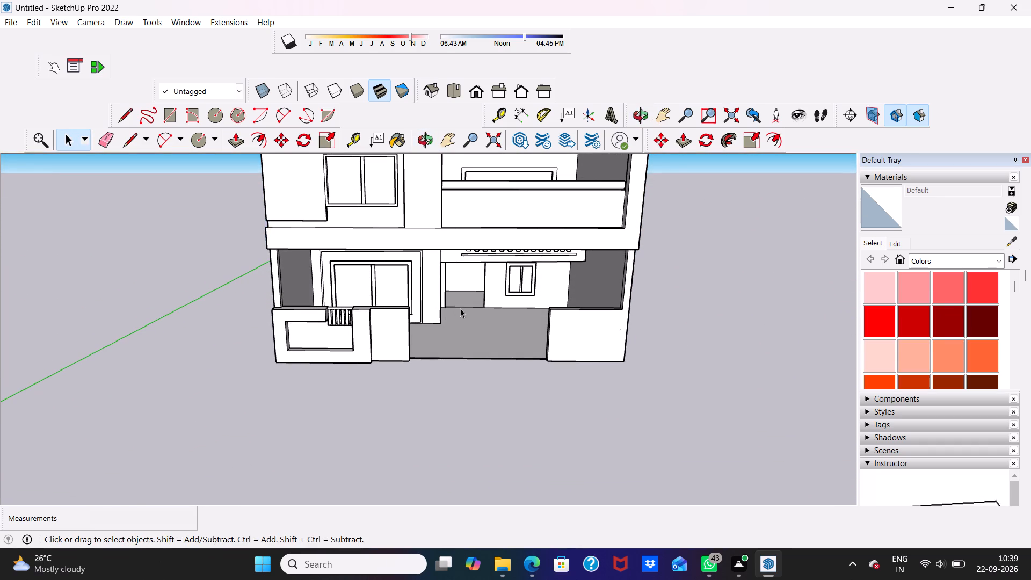
pyautogui.scroll(-3, 464, 303)
pyautogui.scroll(9, 410, 259)
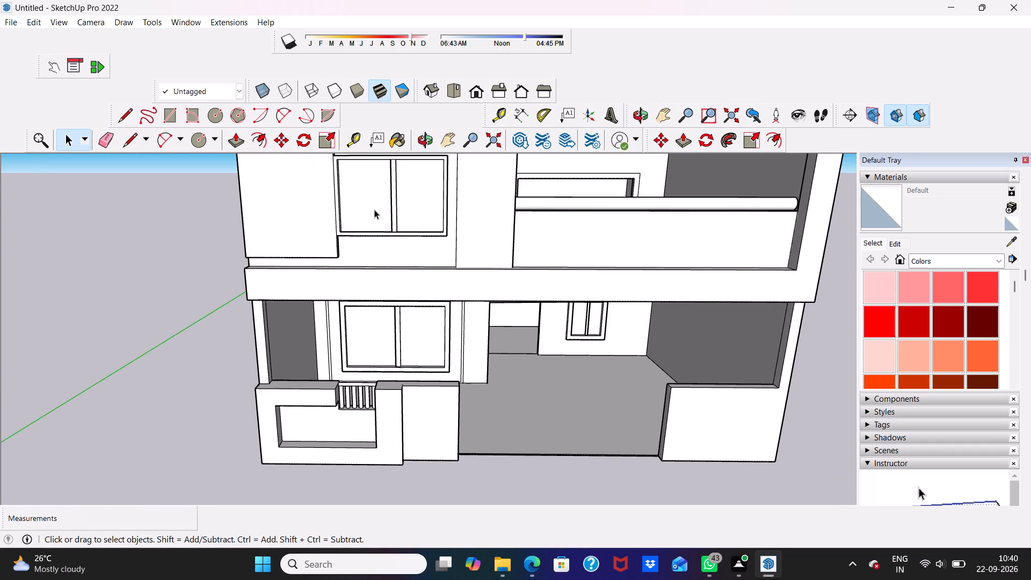
pyautogui.scroll(-6, 371, 169)
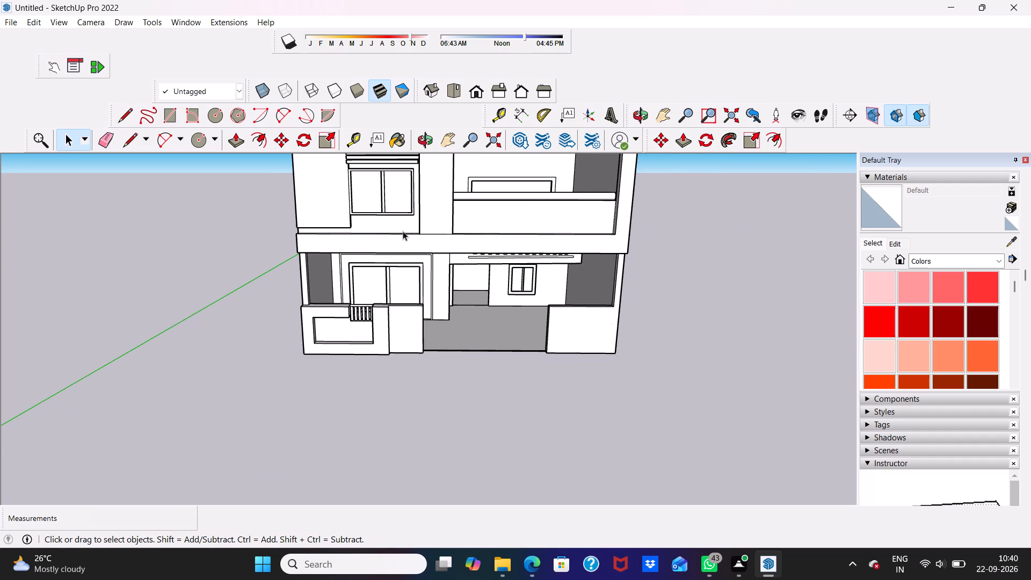
pyautogui.scroll(-2, 423, 253)
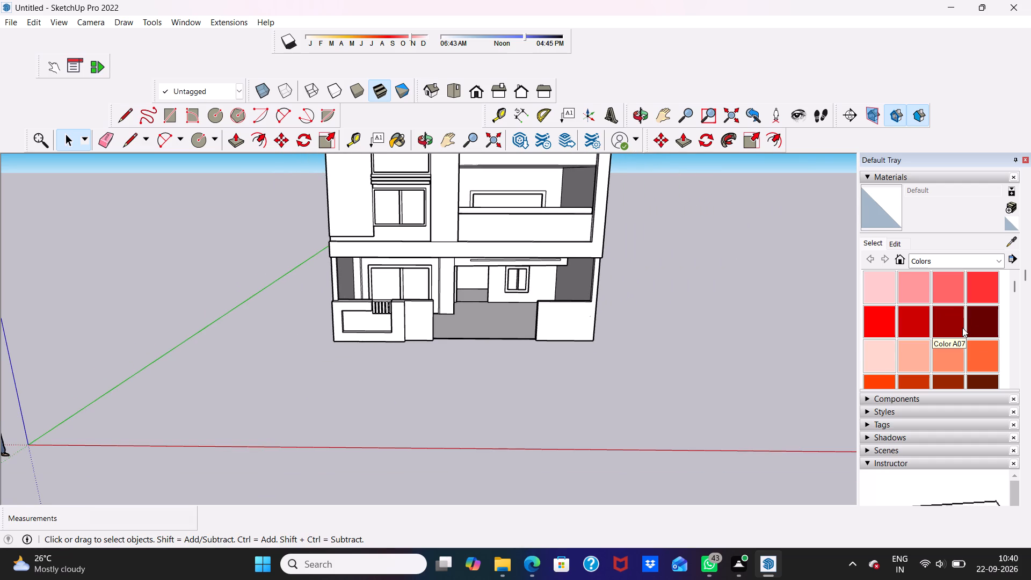
# Paint the tall plain wall panel beside the upper-storey front windows with Color B07.
pyautogui.scroll(1, 960, 324)
pyautogui.scroll(-2, 960, 324)
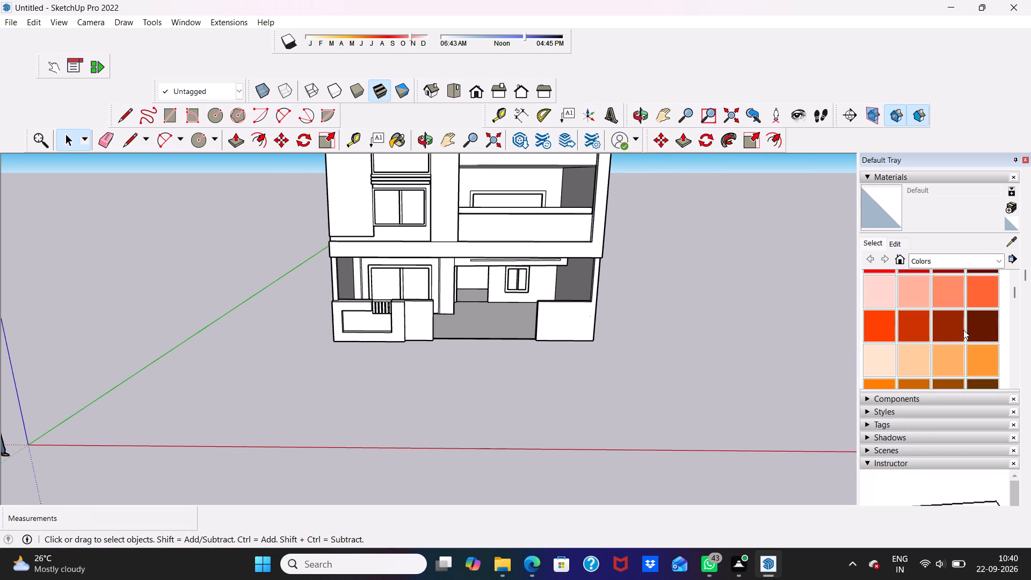
pyautogui.moveTo(957, 325); pyautogui.dragTo(946, 328)
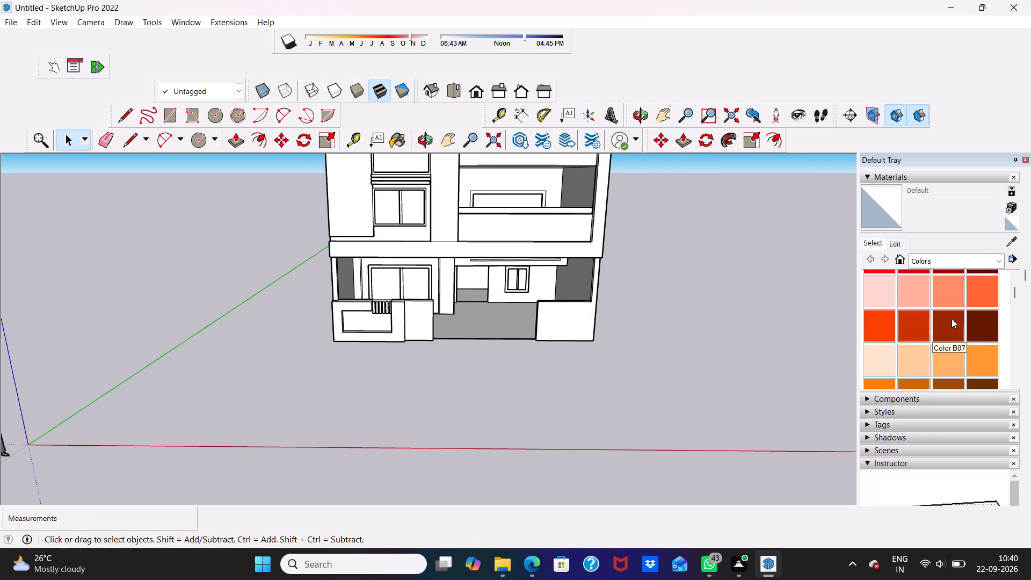
pyautogui.click(953, 321)
pyautogui.scroll(-4, 461, 296)
pyautogui.scroll(2, 415, 223)
pyautogui.click(383, 216)
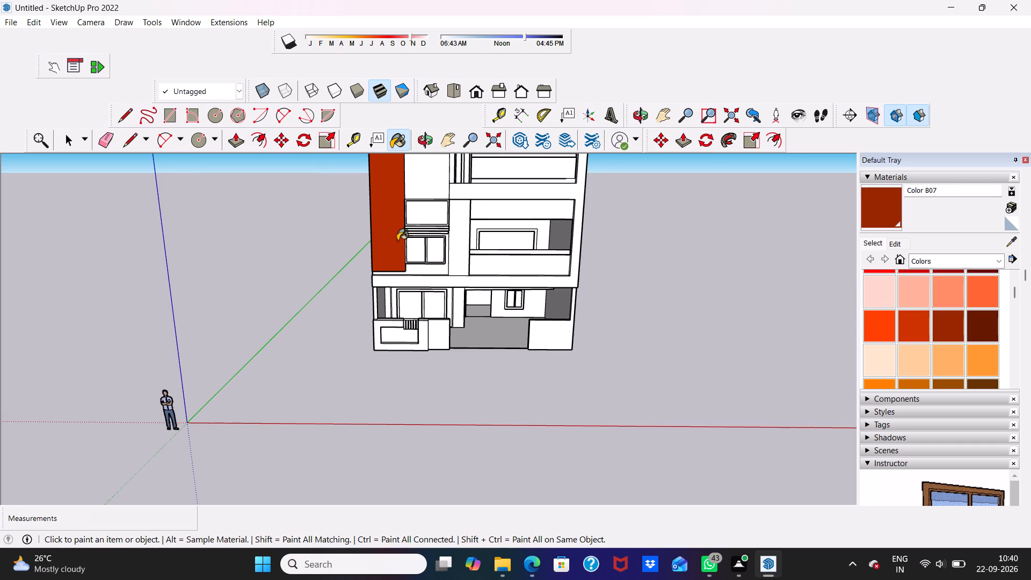
# Paint both segments of the tall upper-storey wall panel's outer side edge with Color B07.
pyautogui.moveTo(397, 252); pyautogui.dragTo(419, 376, button='middle')
pyautogui.scroll(4, 390, 275)
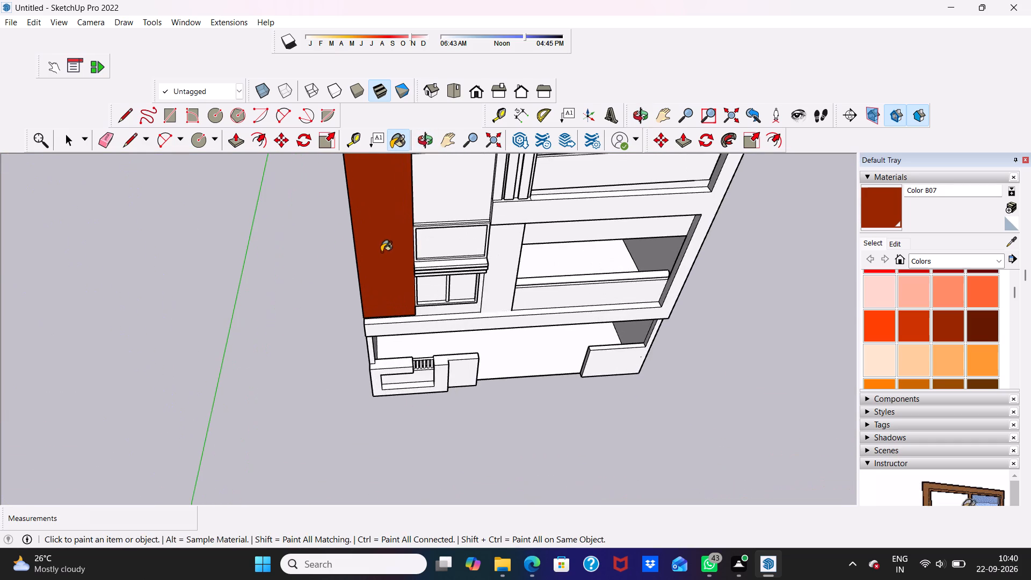
pyautogui.scroll(3, 371, 250)
pyautogui.moveTo(354, 241); pyautogui.dragTo(439, 248, button='middle')
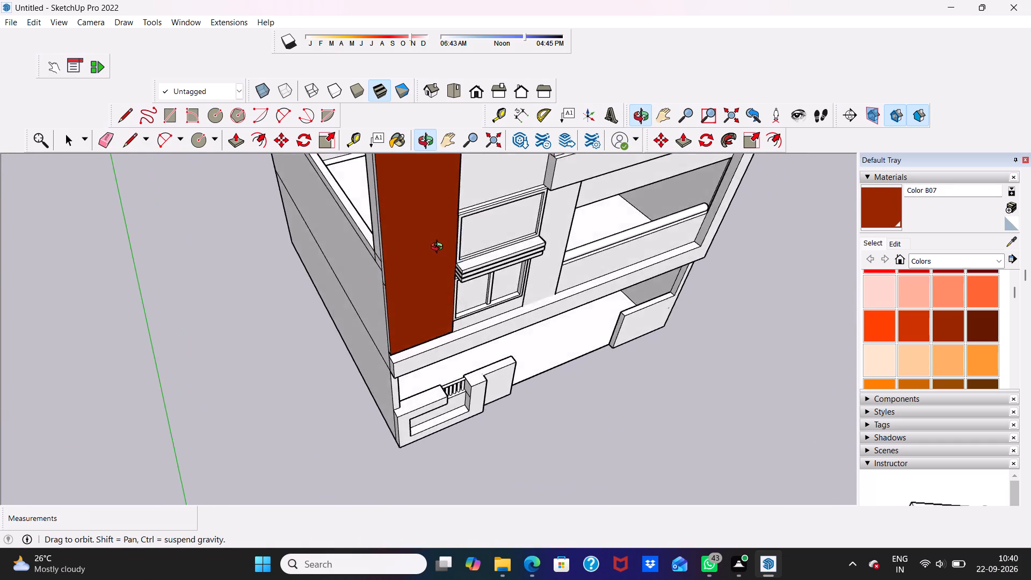
pyautogui.moveTo(439, 248); pyautogui.dragTo(489, 283, button='middle')
pyautogui.moveTo(428, 245); pyautogui.dragTo(583, 210, button='middle')
pyautogui.scroll(3, 526, 205)
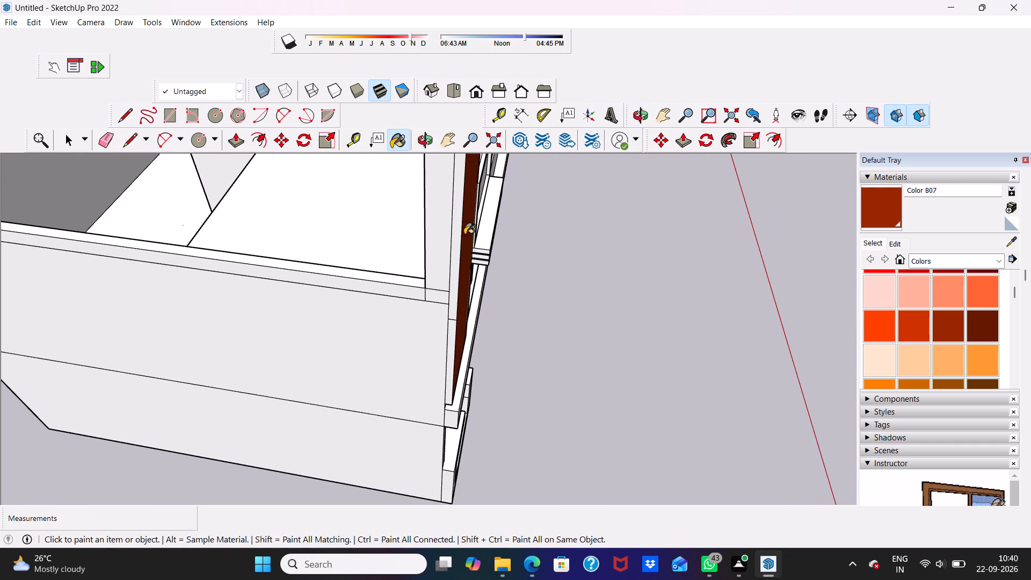
pyautogui.click(457, 249)
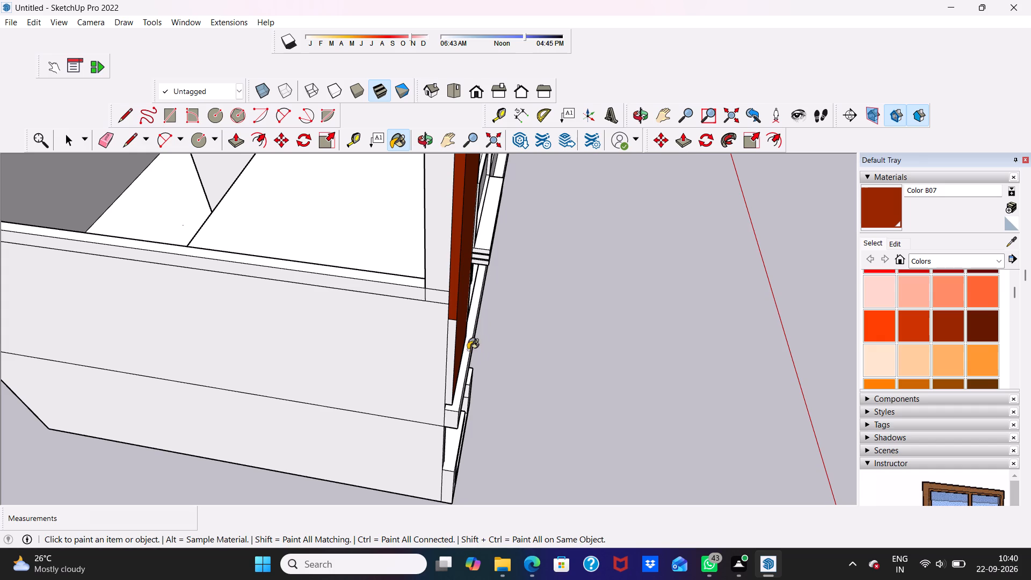
pyautogui.click(451, 361)
# Paint the tall panel's inner side edge facing the windows with Color B07, including the short piece below the lower window.
pyautogui.scroll(-2, 463, 350)
pyautogui.moveTo(462, 349); pyautogui.dragTo(78, 394, button='middle')
pyautogui.scroll(4, 309, 256)
pyautogui.scroll(4, 339, 201)
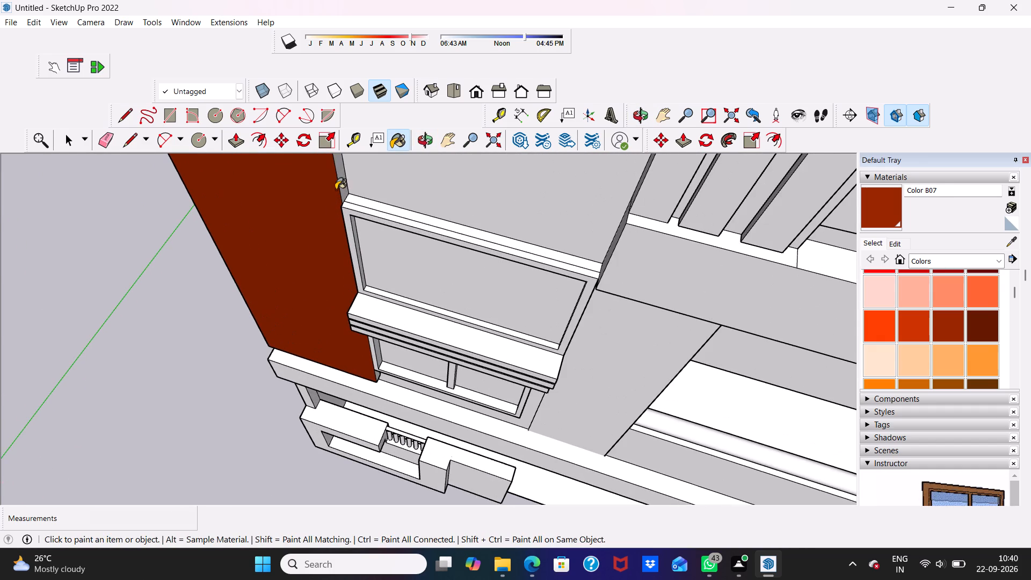
pyautogui.click(342, 182)
pyautogui.scroll(-1, 347, 218)
pyautogui.moveTo(350, 215); pyautogui.dragTo(285, 161, button='middle')
pyautogui.press('0')
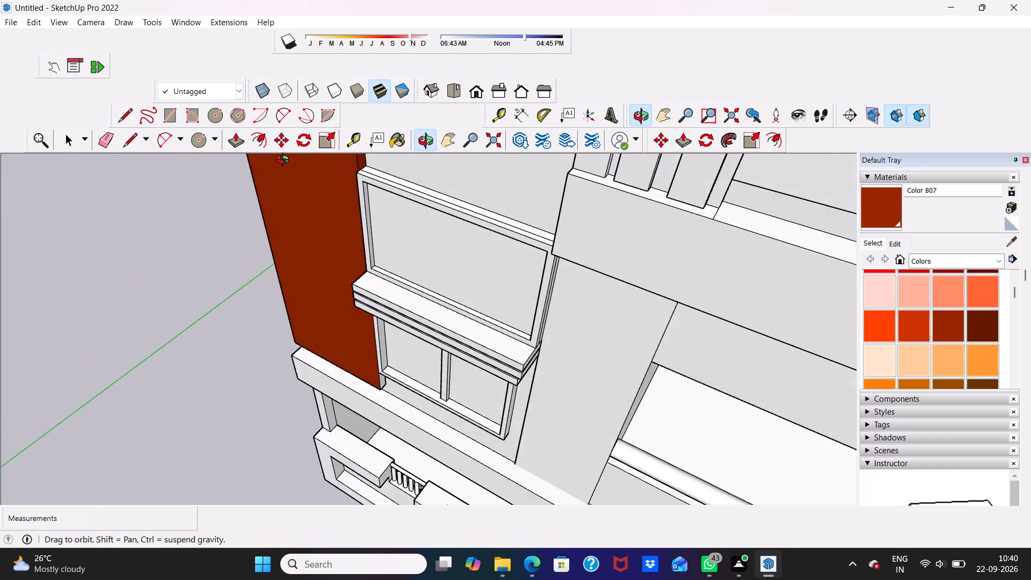
pyautogui.moveTo(285, 161); pyautogui.dragTo(344, 114, button='middle')
pyautogui.press('0')
pyautogui.scroll(3, 409, 384)
pyautogui.scroll(4, 367, 403)
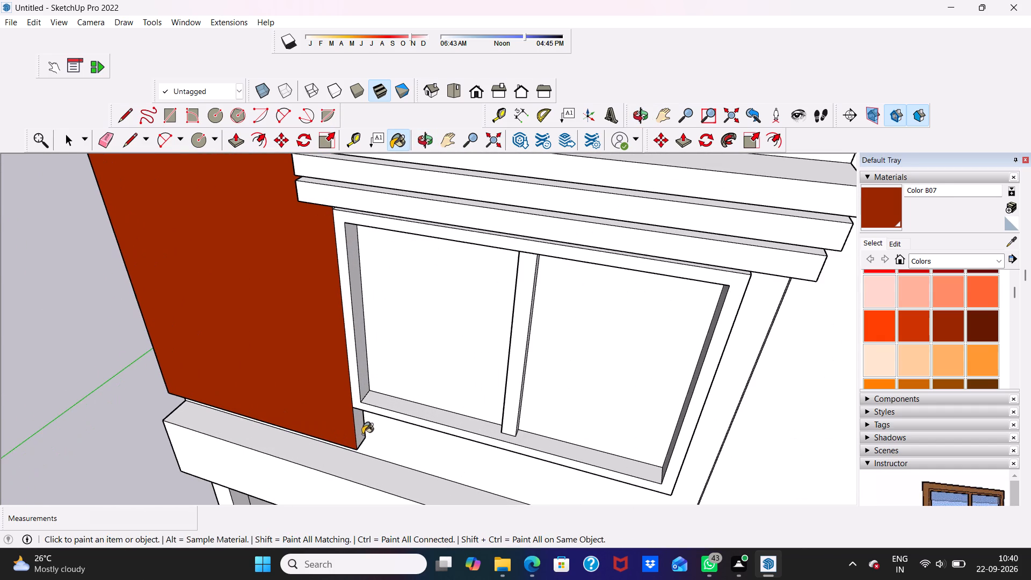
pyautogui.click(355, 433)
pyautogui.scroll(-3, 361, 395)
pyautogui.scroll(7, 368, 431)
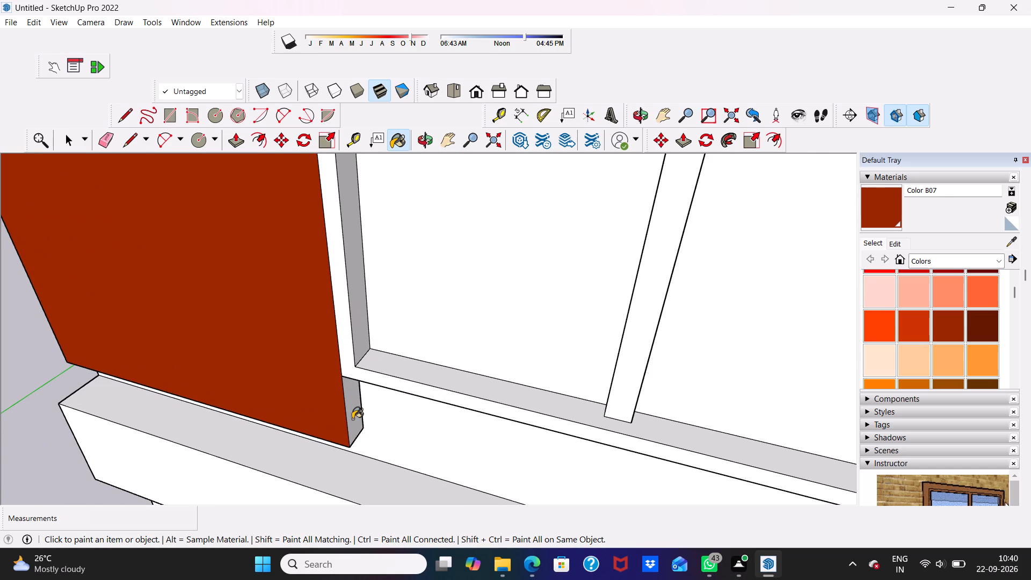
pyautogui.click(348, 421)
# Examine the panel's painted edges and the whole front facade from above, below and further back.
pyautogui.scroll(-11, 342, 417)
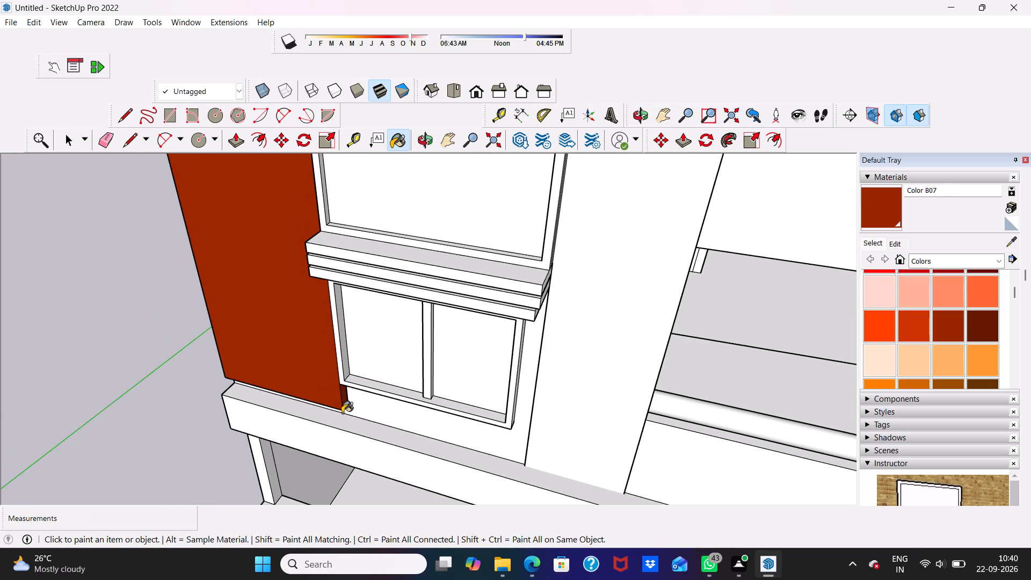
pyautogui.moveTo(342, 413); pyautogui.dragTo(415, 357, button='middle')
pyautogui.scroll(-5, 362, 320)
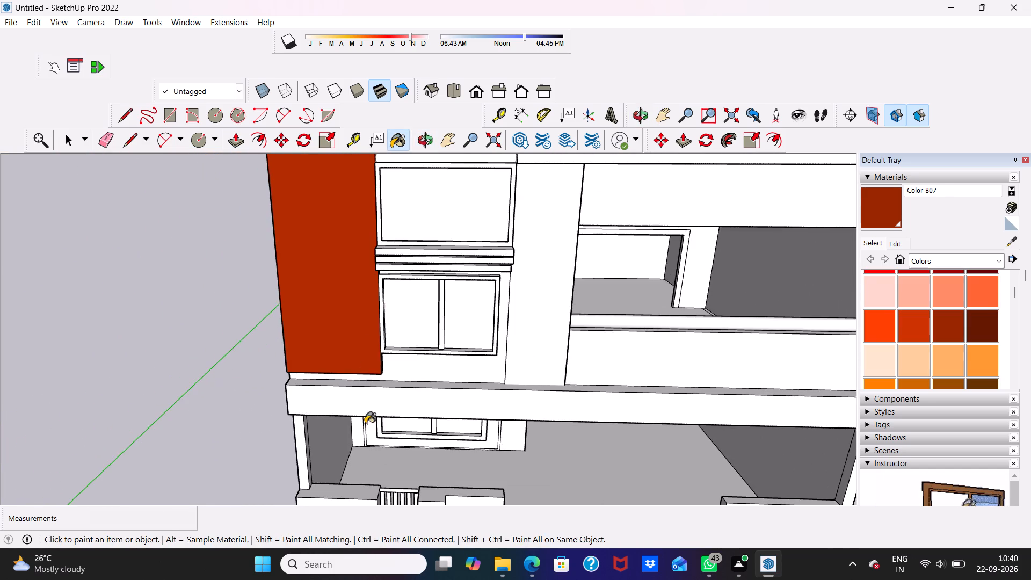
pyautogui.moveTo(365, 424); pyautogui.dragTo(442, 302, button='middle')
pyautogui.scroll(-4, 302, 487)
pyautogui.scroll(-5, 30, 431)
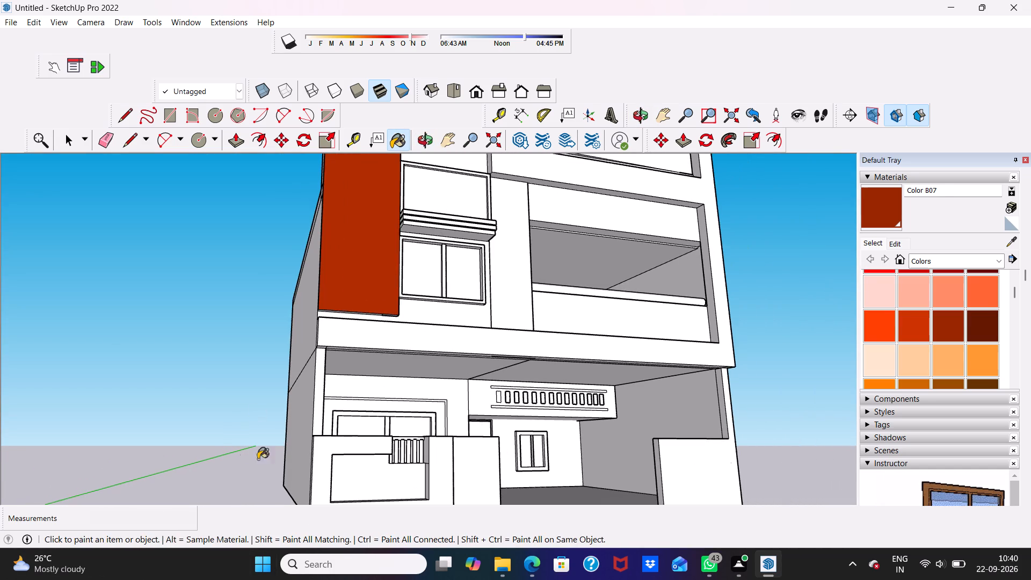
pyautogui.scroll(-6, 379, 322)
pyautogui.moveTo(439, 360); pyautogui.dragTo(418, 410, button='middle')
pyautogui.scroll(1, 413, 394)
pyautogui.scroll(-5, 411, 372)
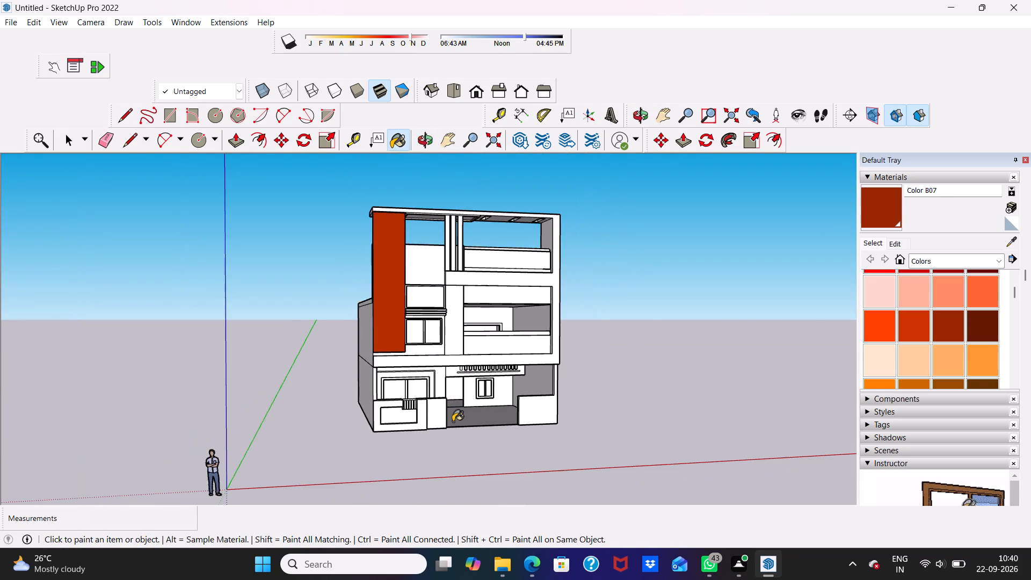
pyautogui.scroll(6, 452, 423)
pyautogui.scroll(-2, 420, 409)
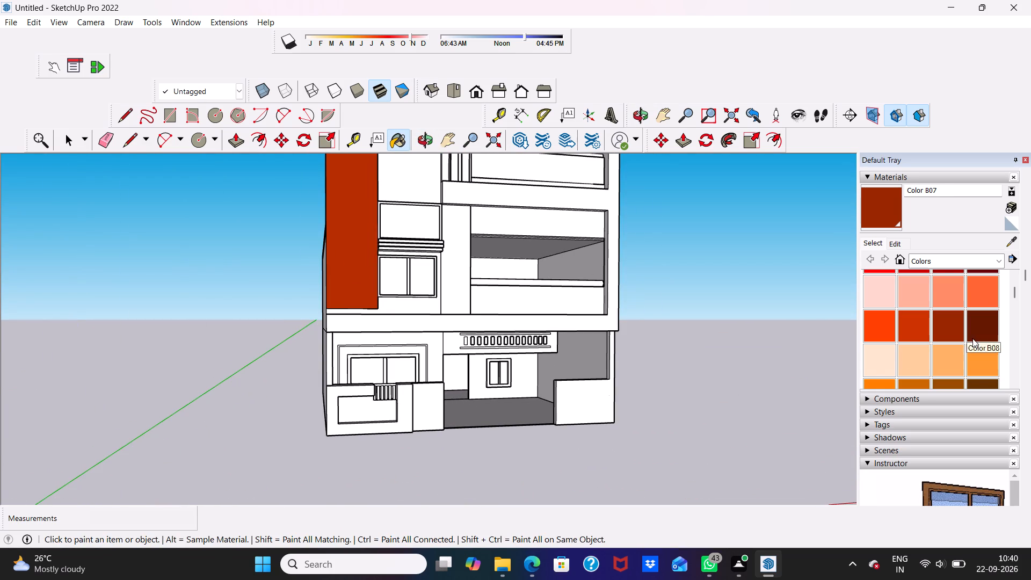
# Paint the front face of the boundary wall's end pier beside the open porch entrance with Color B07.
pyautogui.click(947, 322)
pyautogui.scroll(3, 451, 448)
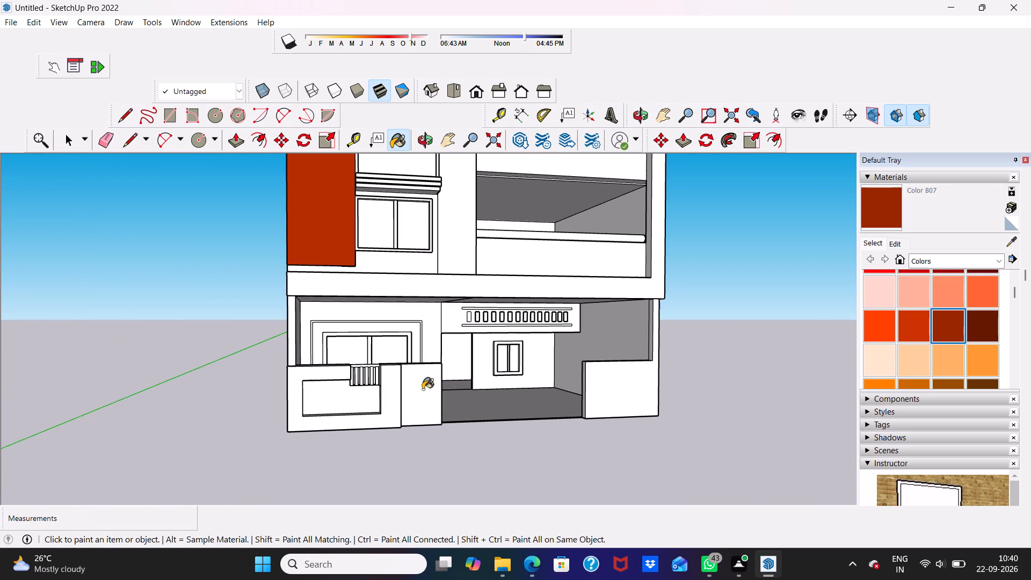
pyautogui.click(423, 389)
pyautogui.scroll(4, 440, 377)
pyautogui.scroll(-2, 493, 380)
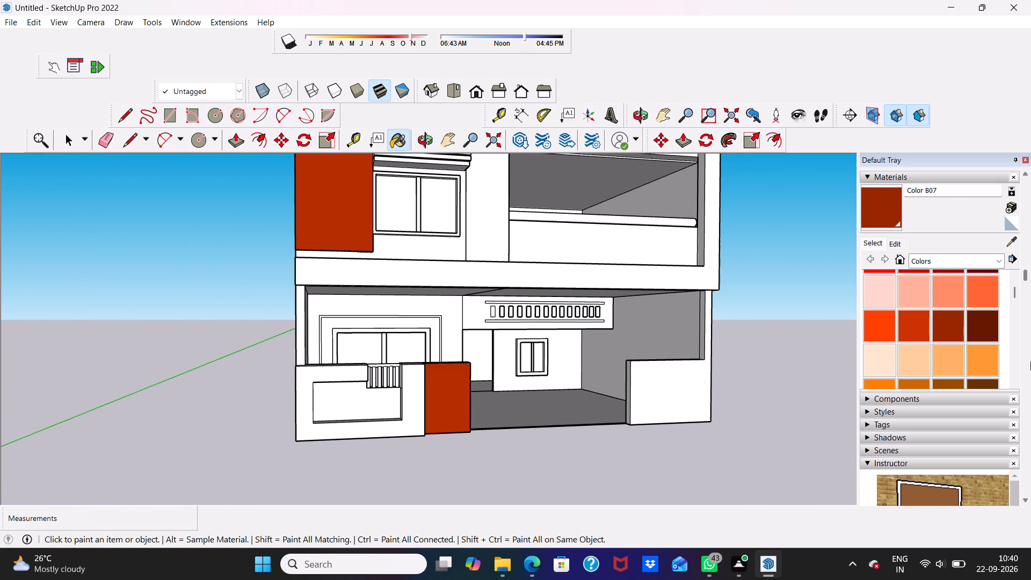
# Paint the front face of the boundary wall's end pier beside the porch entrance with Color B08.
pyautogui.click(990, 326)
pyautogui.scroll(3, 628, 440)
pyautogui.scroll(3, 420, 398)
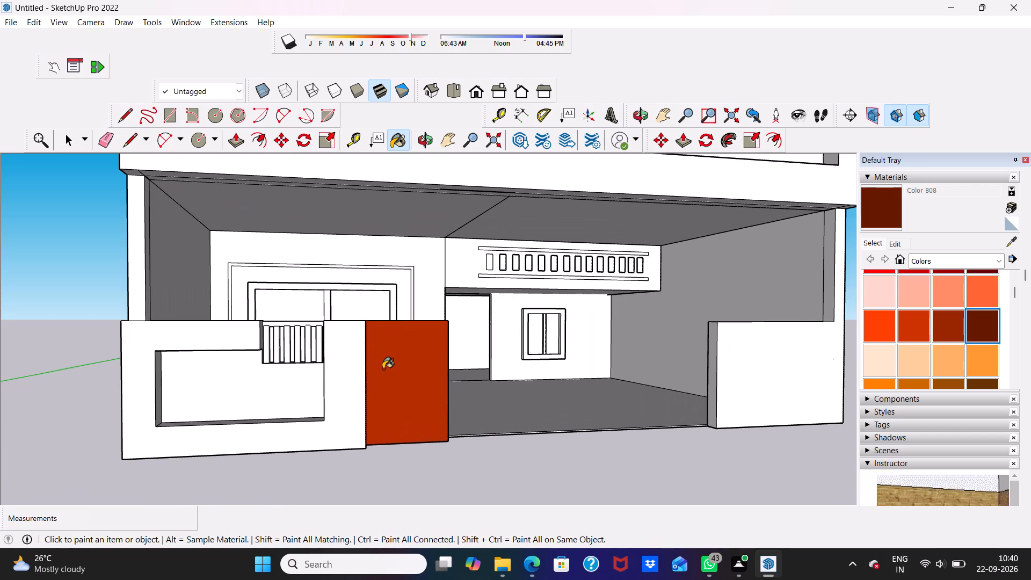
pyautogui.click(395, 365)
# Examine the boundary wall pier, the porch interior and the row of rectangles on the porch beam from several angles.
pyautogui.moveTo(399, 364); pyautogui.dragTo(367, 483, button='middle')
pyautogui.scroll(3, 379, 398)
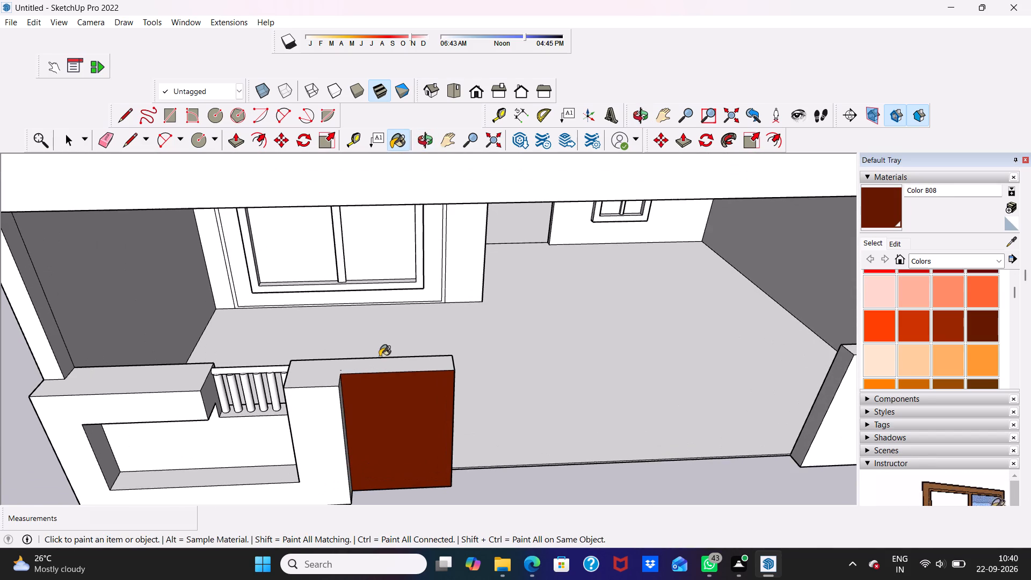
pyautogui.moveTo(393, 432); pyautogui.dragTo(297, 410, button='middle')
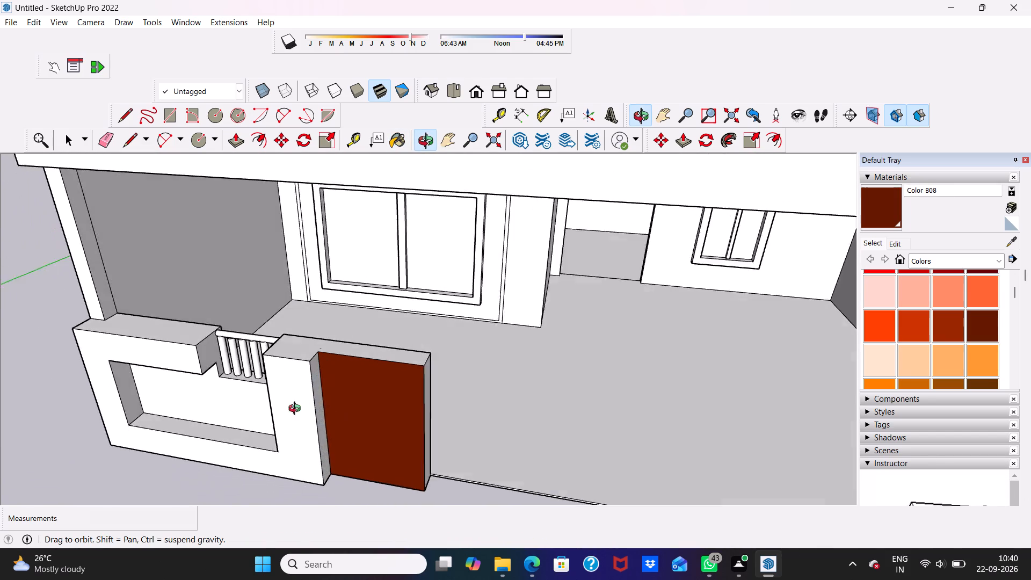
pyautogui.moveTo(297, 410); pyautogui.dragTo(272, 404, button='middle')
pyautogui.scroll(2, 423, 403)
pyautogui.scroll(-2, 377, 396)
pyautogui.moveTo(365, 400); pyautogui.dragTo(375, 392, button='middle')
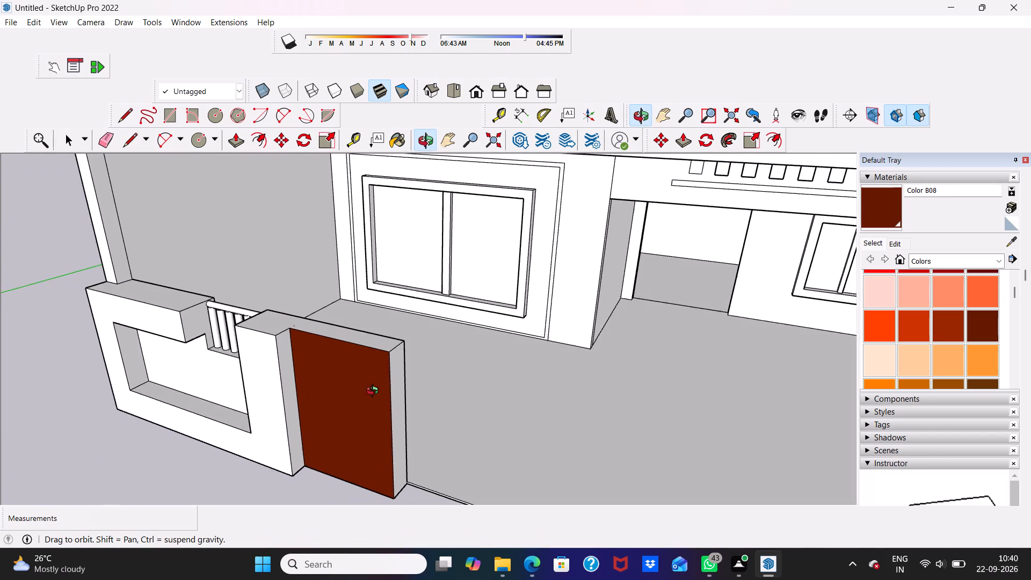
pyautogui.moveTo(375, 392); pyautogui.dragTo(515, 357, button='middle')
pyautogui.scroll(-4, 456, 336)
pyautogui.moveTo(461, 357); pyautogui.dragTo(416, 330, button='middle')
pyautogui.scroll(8, 566, 248)
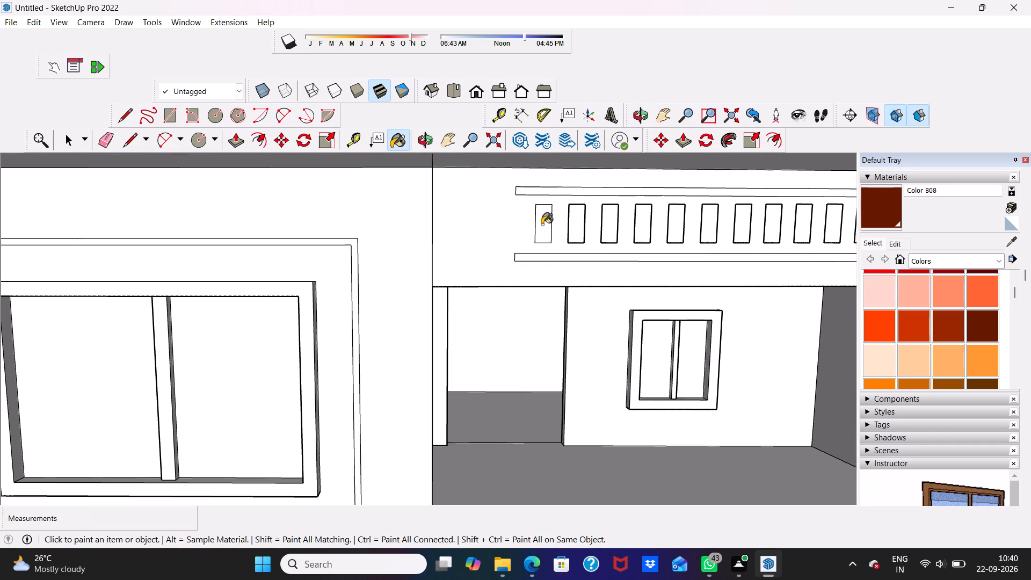
pyautogui.moveTo(542, 223); pyautogui.dragTo(572, 256, button='middle')
pyautogui.scroll(4, 570, 252)
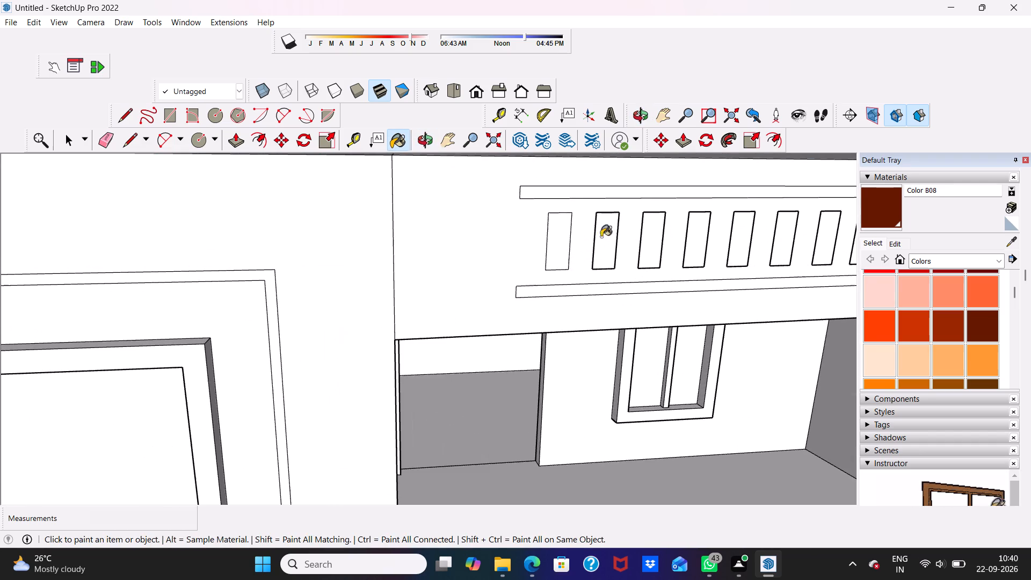
pyautogui.scroll(4, 570, 234)
pyautogui.moveTo(519, 222); pyautogui.dragTo(343, 271, button='middle')
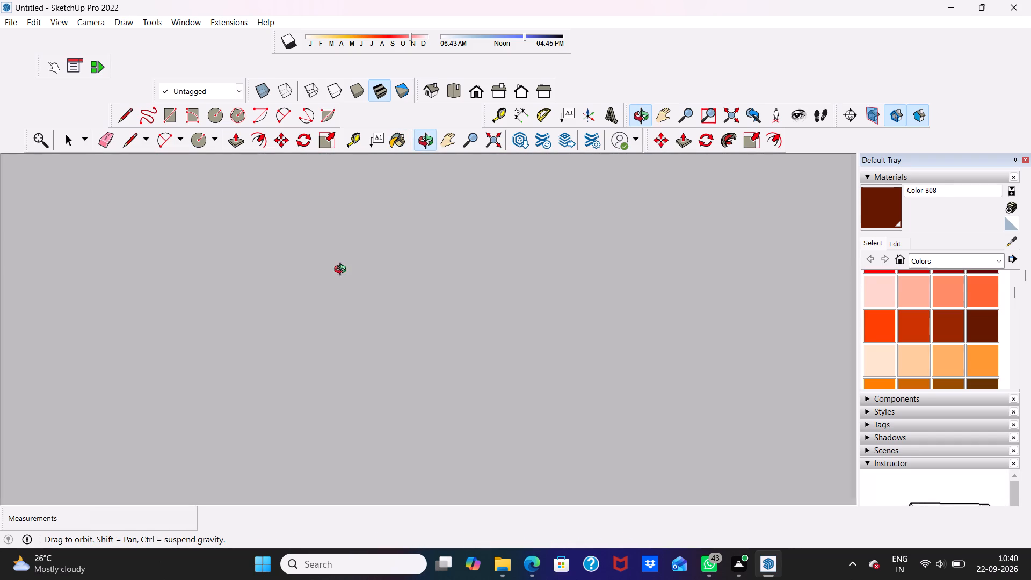
pyautogui.moveTo(343, 271); pyautogui.dragTo(608, 234, button='middle')
pyautogui.scroll(6, 608, 234)
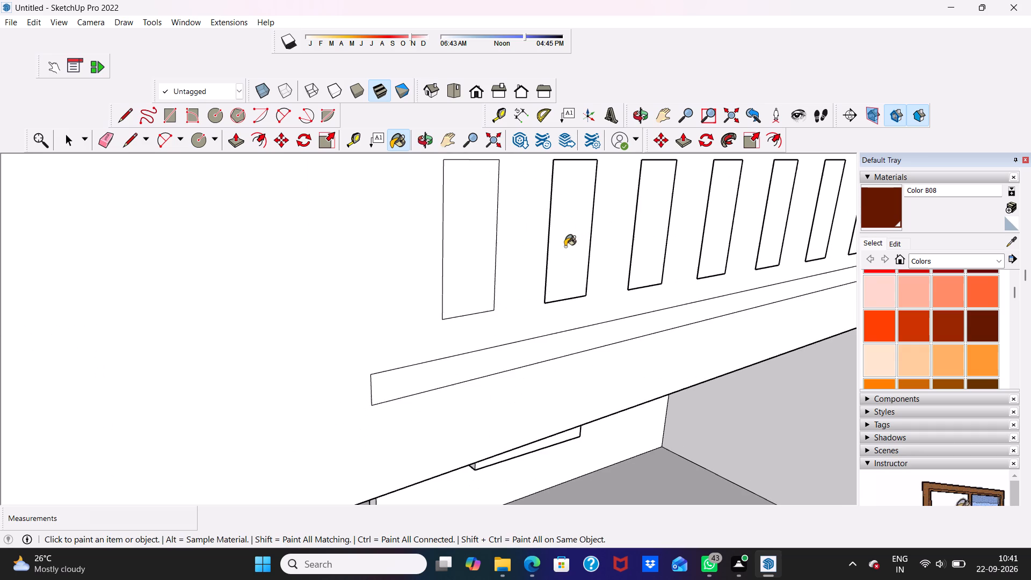
pyautogui.scroll(-8, 563, 248)
pyautogui.press('space')
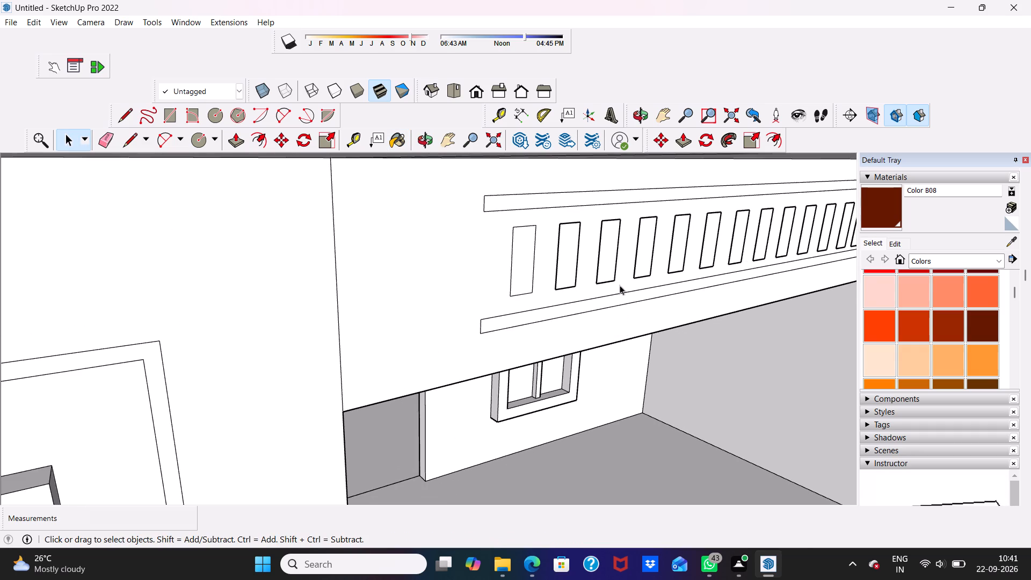
pyautogui.scroll(-3, 617, 277)
pyautogui.scroll(-5, 467, 249)
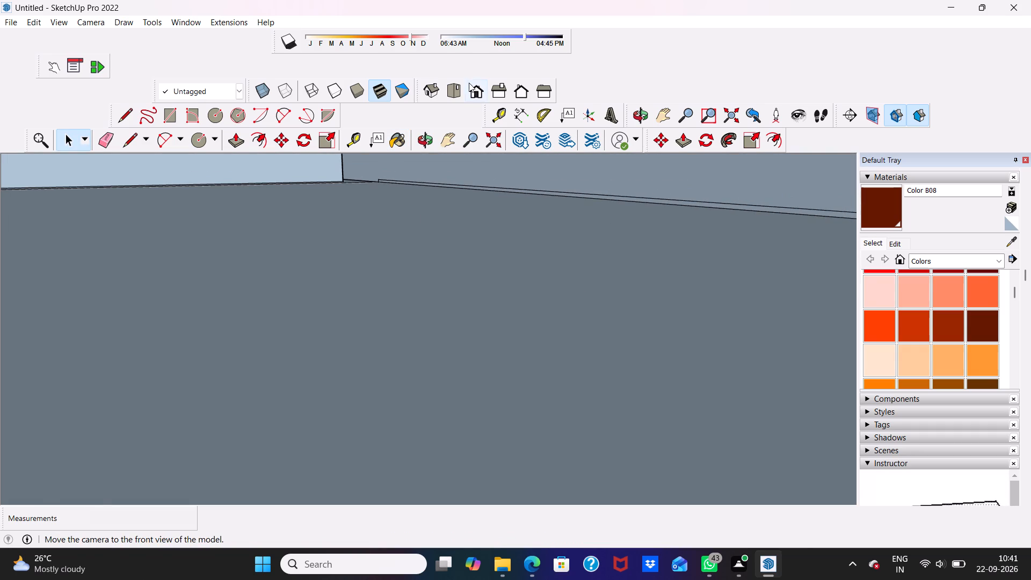
pyautogui.click(475, 86)
pyautogui.scroll(-4, 471, 134)
pyautogui.moveTo(556, 205); pyautogui.dragTo(541, 178, button='middle')
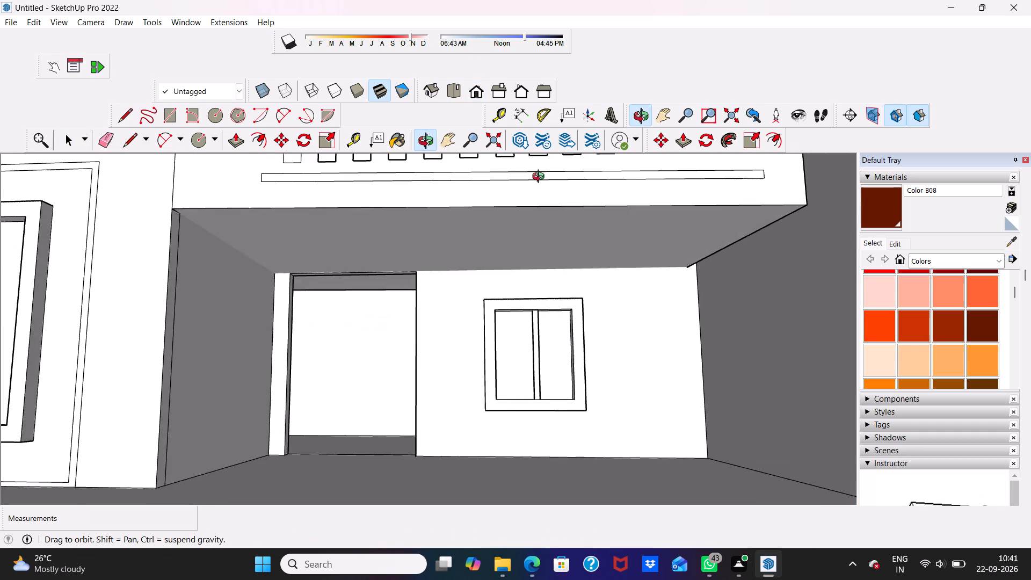
pyautogui.moveTo(541, 178); pyautogui.dragTo(503, 269, button='middle')
pyautogui.scroll(1, 500, 268)
pyautogui.scroll(-5, 478, 254)
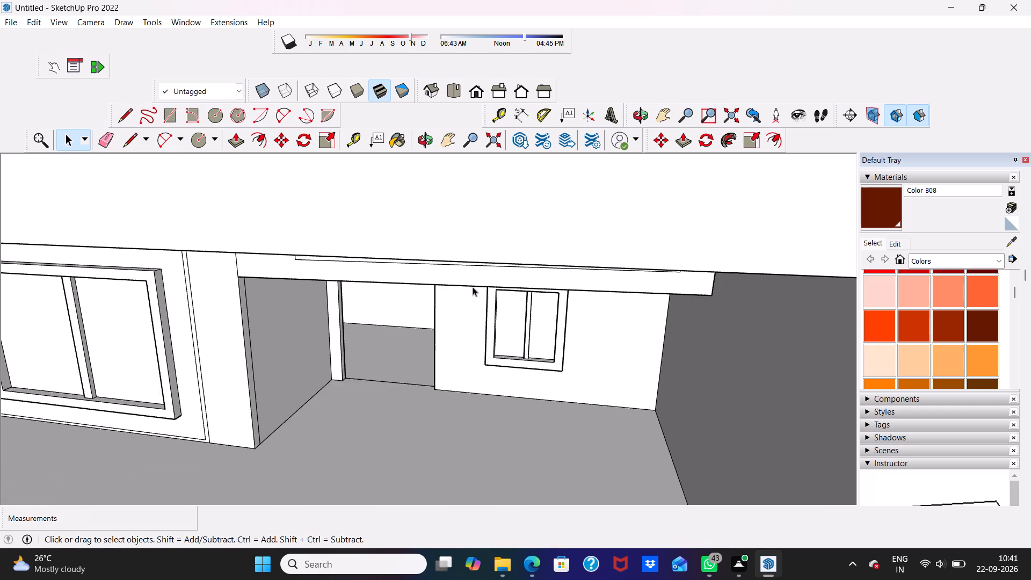
pyautogui.scroll(-4, 400, 268)
pyautogui.moveTo(429, 288); pyautogui.dragTo(471, 244, button='middle')
pyautogui.scroll(3, 473, 242)
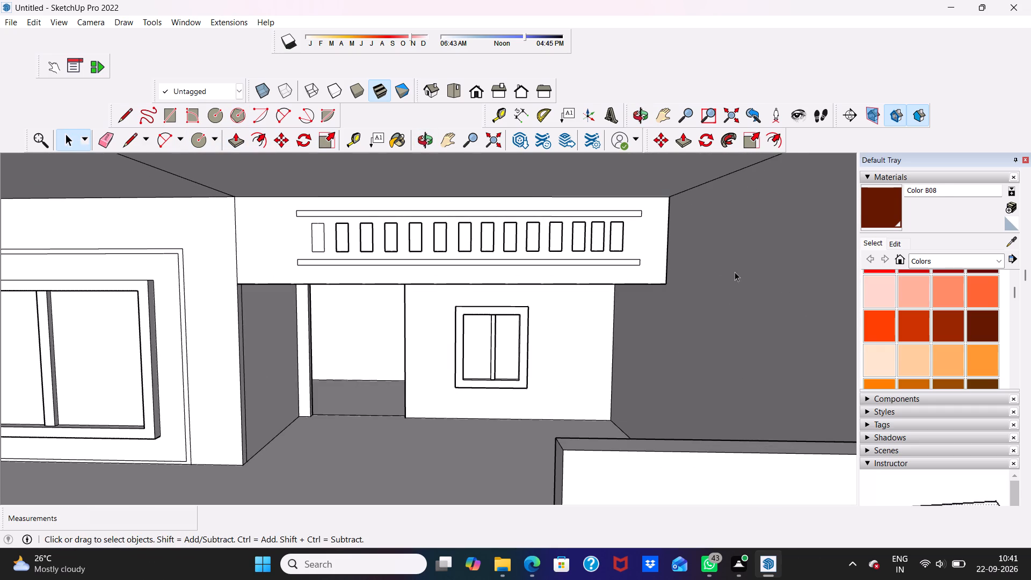
# Paint all fourteen small upright rectangles along the porch beam above the entrance with Color B08.
pyautogui.click(987, 329)
pyautogui.scroll(3, 554, 336)
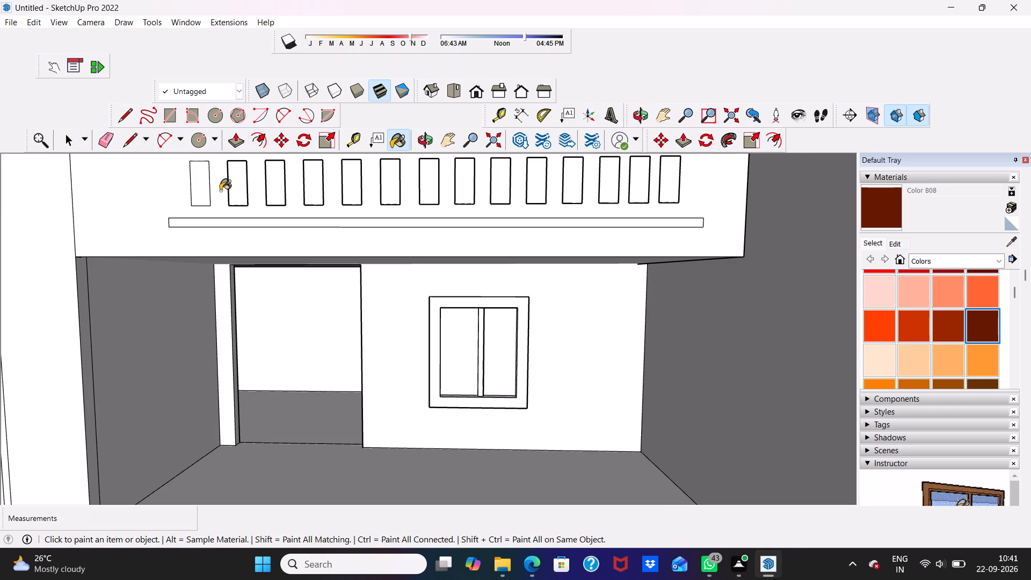
pyautogui.click(203, 189)
pyautogui.click(236, 184)
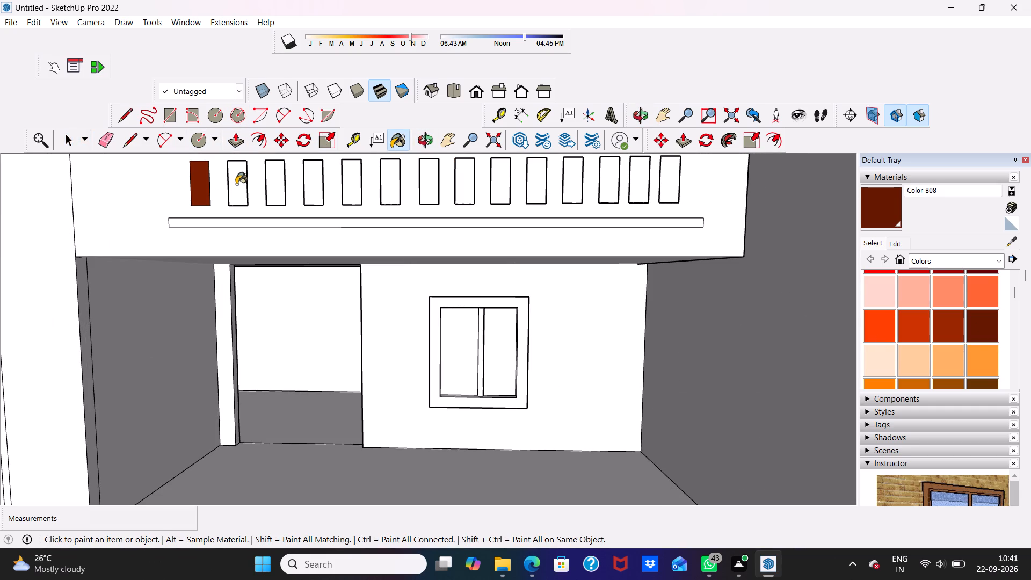
pyautogui.click(275, 183)
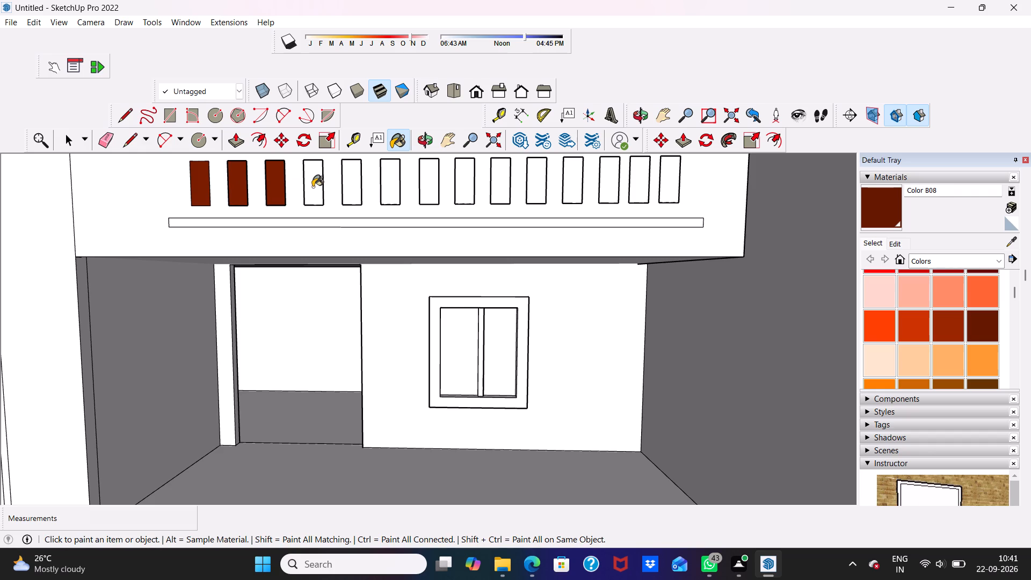
pyautogui.click(313, 187)
pyautogui.click(353, 185)
pyautogui.click(394, 187)
pyautogui.click(433, 179)
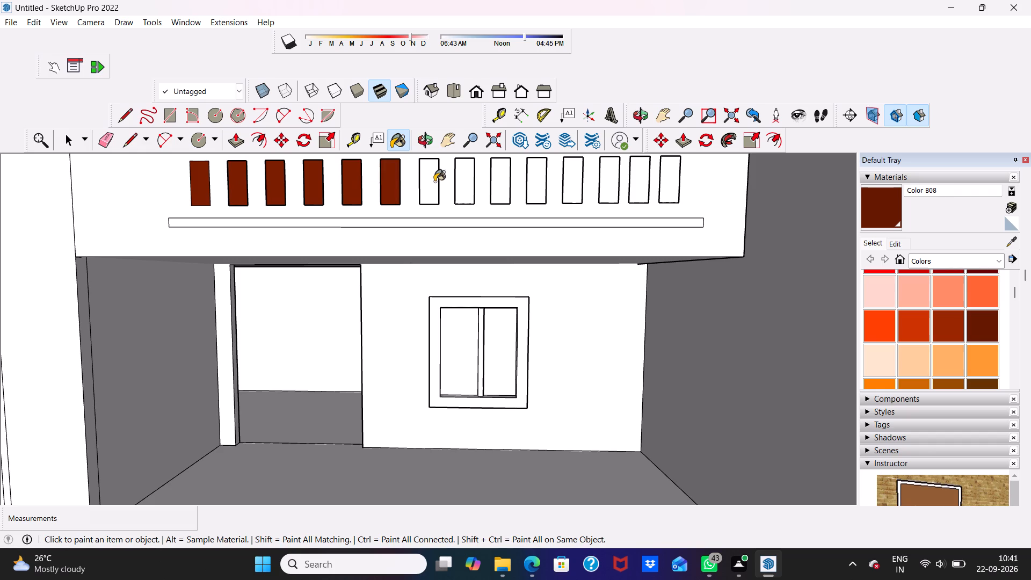
pyautogui.click(467, 185)
pyautogui.click(499, 183)
pyautogui.click(538, 178)
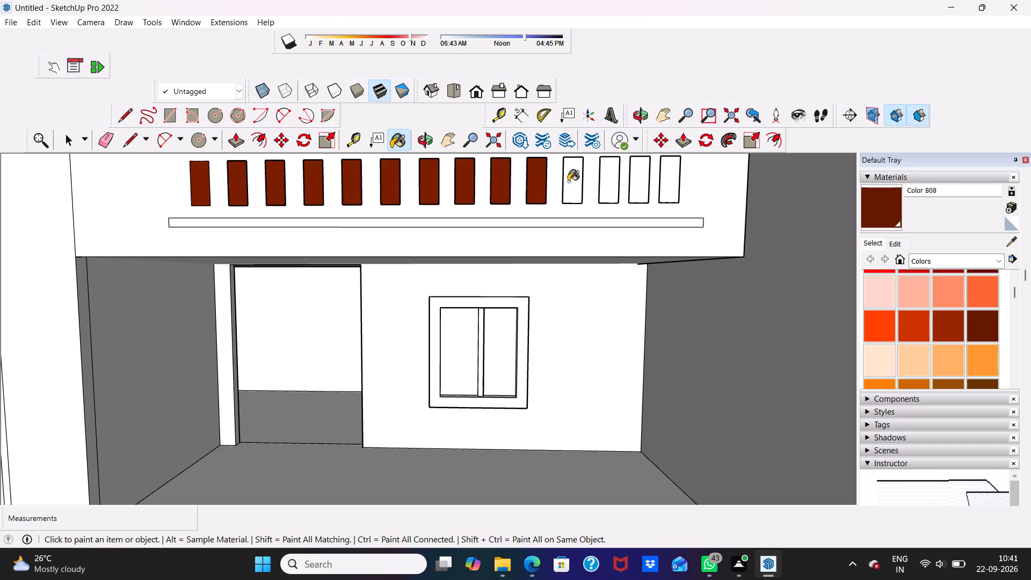
pyautogui.click(571, 177)
pyautogui.click(608, 177)
pyautogui.click(636, 183)
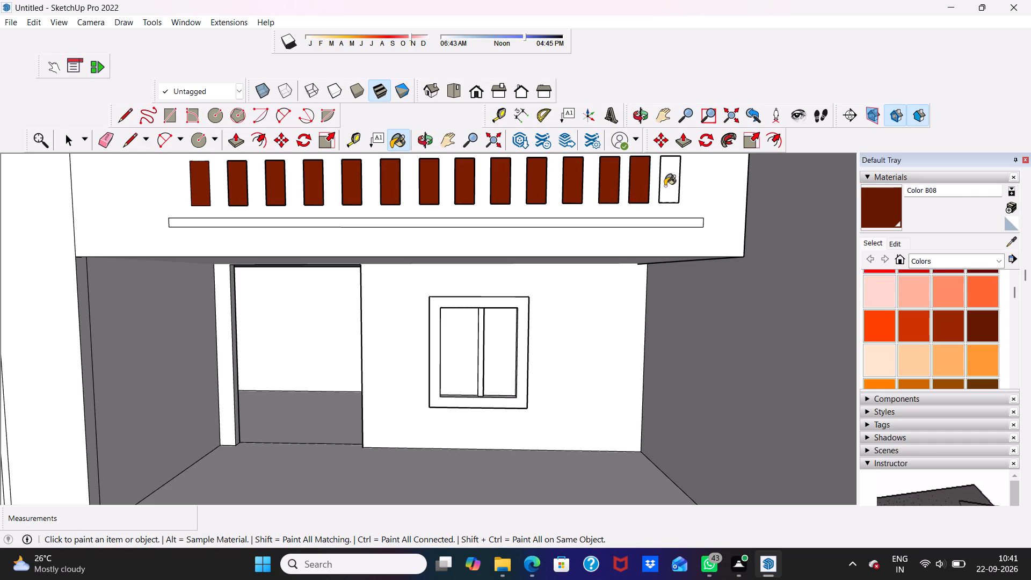
pyautogui.click(668, 183)
pyautogui.scroll(-8, 599, 195)
pyautogui.moveTo(585, 255); pyautogui.dragTo(600, 227, button='middle')
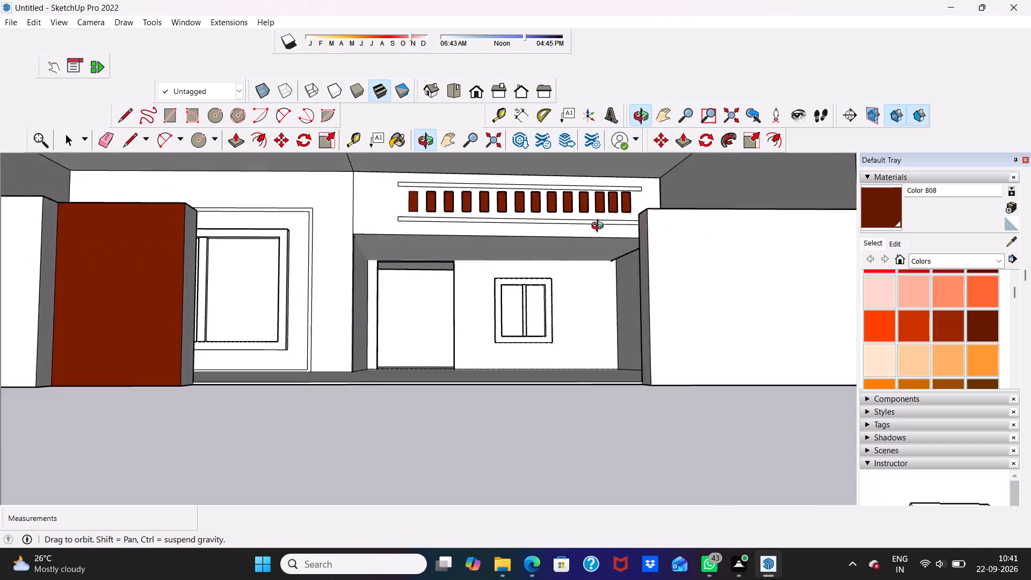
# Paint the front face of the porch beam around the row of small rectangles with Wood Veneer 01.
pyautogui.moveTo(600, 227); pyautogui.dragTo(602, 246, button='middle')
pyautogui.scroll(3, 602, 245)
pyautogui.scroll(-2, 495, 262)
pyautogui.scroll(-3, 916, 349)
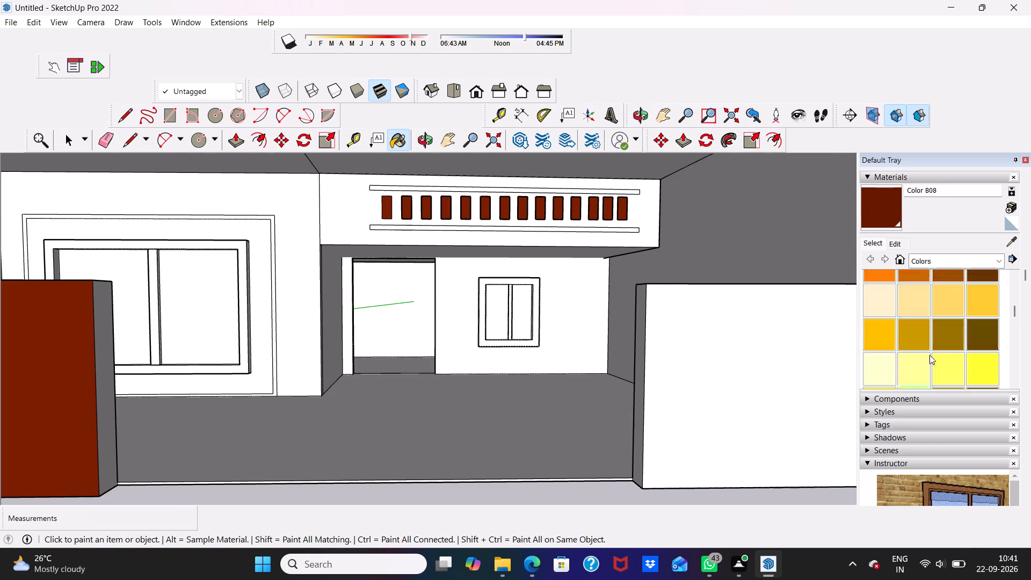
pyautogui.scroll(-10, 922, 339)
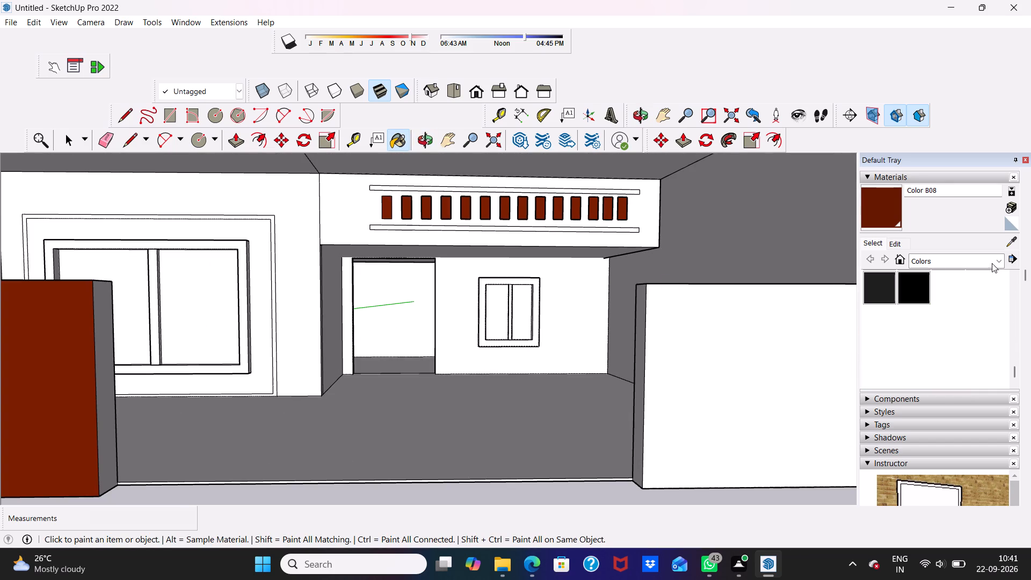
pyautogui.click(996, 256)
pyautogui.click(959, 434)
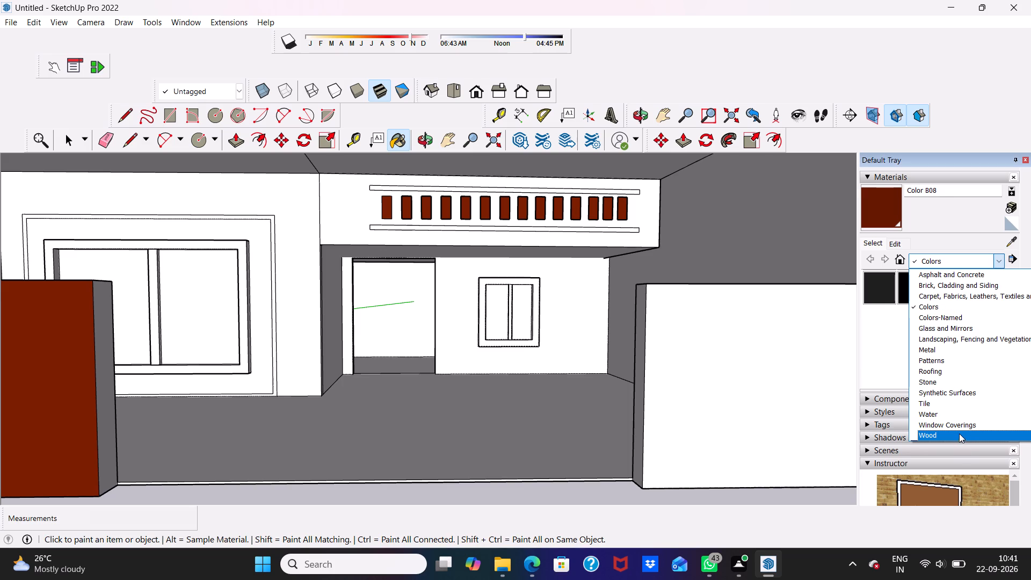
pyautogui.click(950, 350)
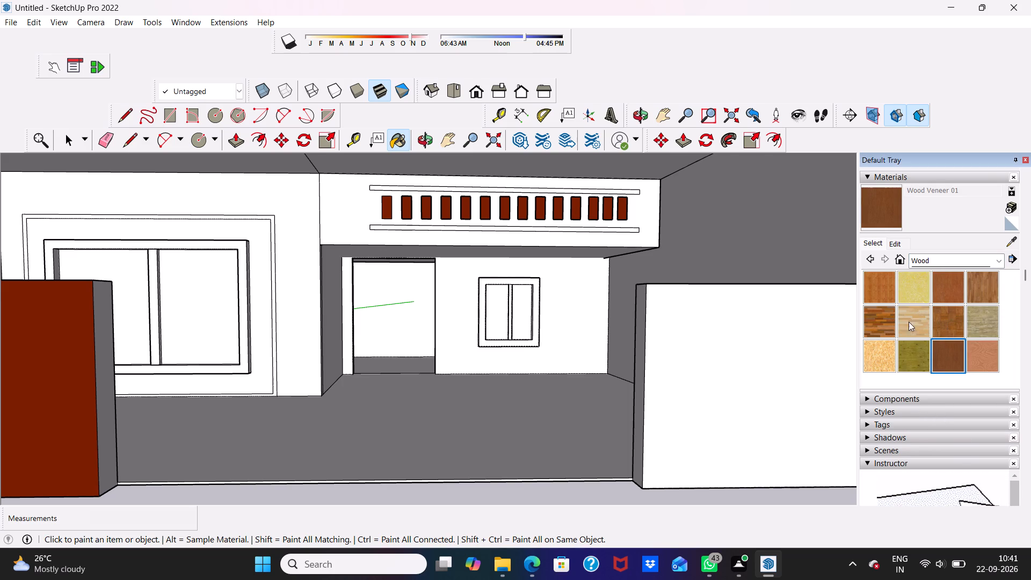
pyautogui.scroll(3, 588, 239)
pyautogui.click(264, 201)
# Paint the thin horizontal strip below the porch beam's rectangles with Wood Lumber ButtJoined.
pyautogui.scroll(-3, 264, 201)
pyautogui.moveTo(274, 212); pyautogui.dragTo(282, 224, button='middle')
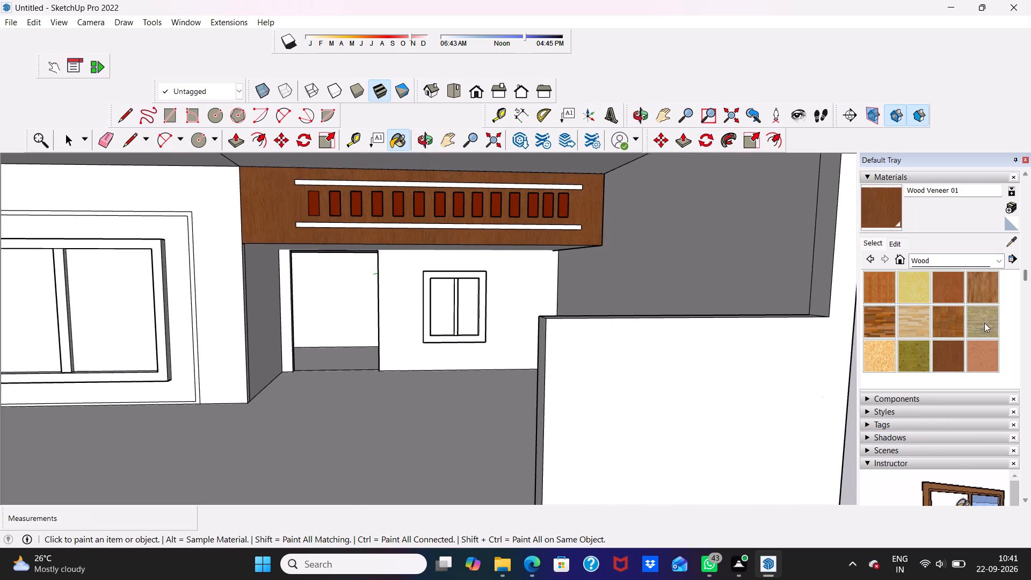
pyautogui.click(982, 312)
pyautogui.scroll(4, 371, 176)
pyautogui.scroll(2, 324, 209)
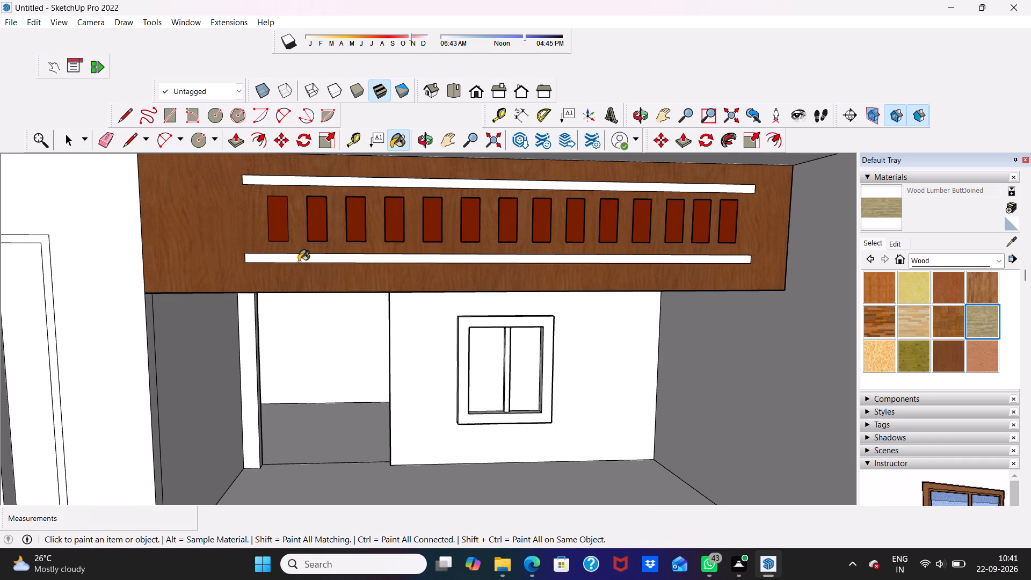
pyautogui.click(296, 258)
# Paint the two thin horizontal strips above and below the porch beam's rectangles with Wood Floor.
pyautogui.scroll(2, 289, 205)
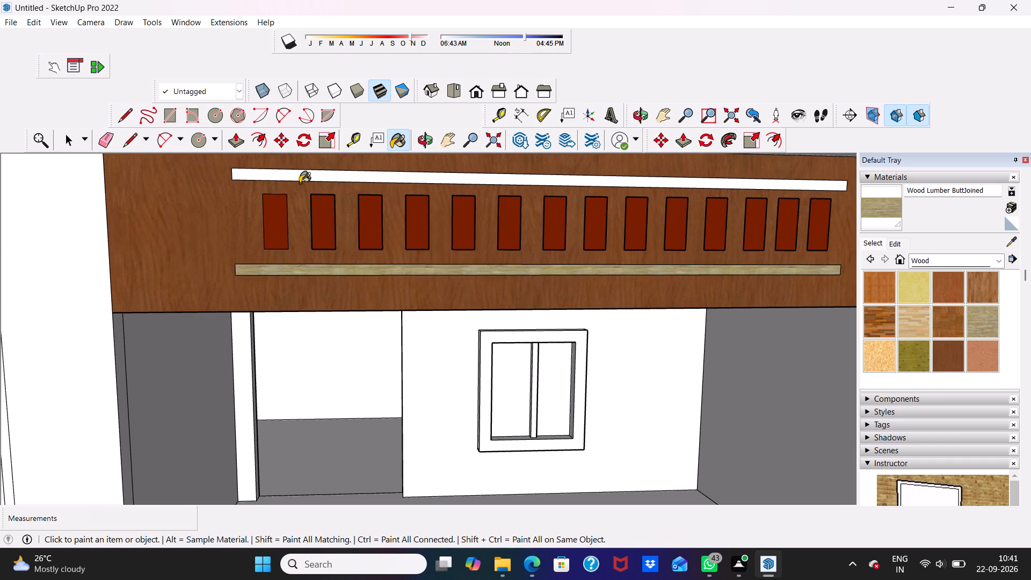
pyautogui.click(982, 295)
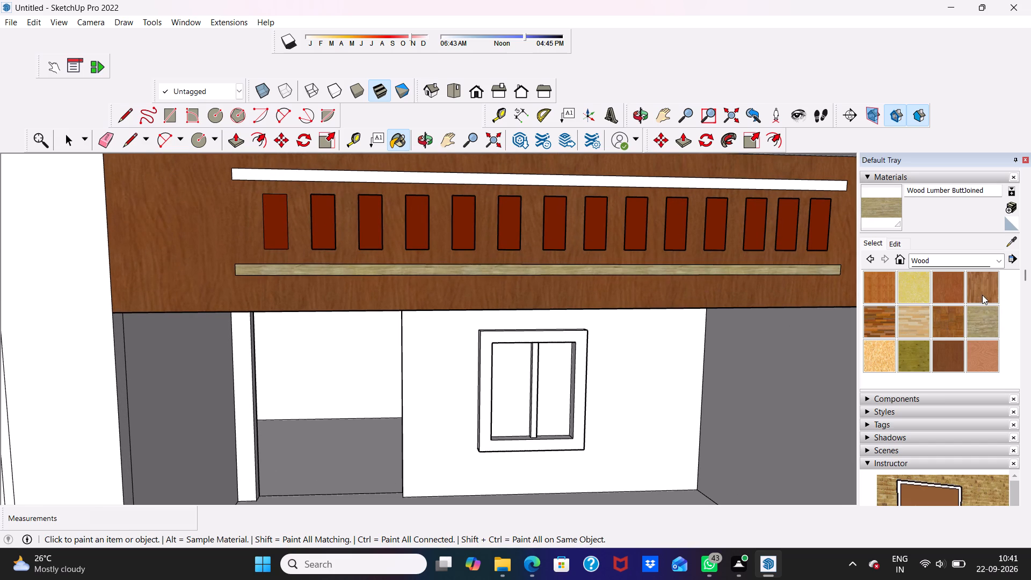
pyautogui.scroll(2, 535, 282)
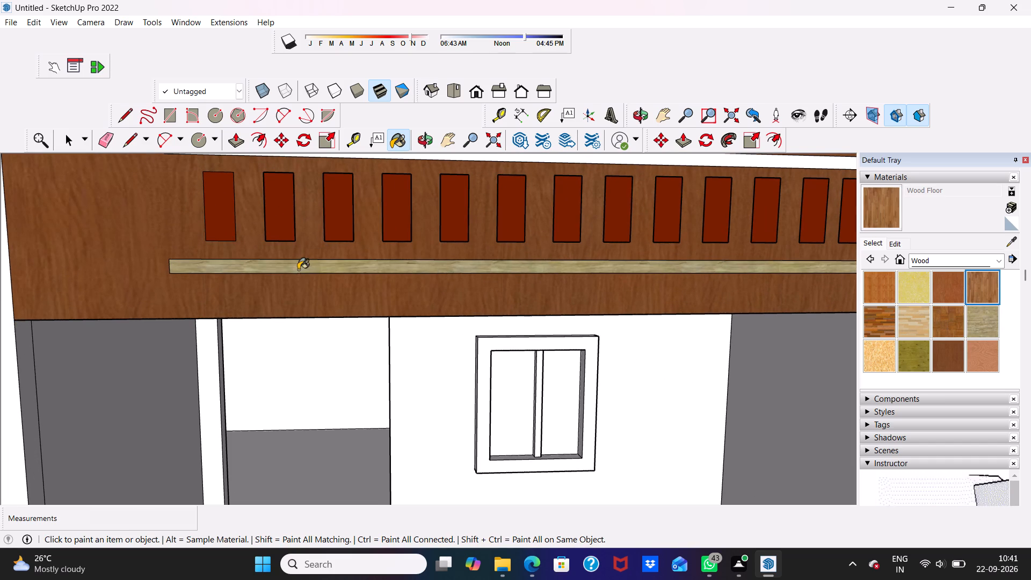
pyautogui.click(297, 269)
pyautogui.scroll(-7, 296, 267)
pyautogui.scroll(3, 341, 223)
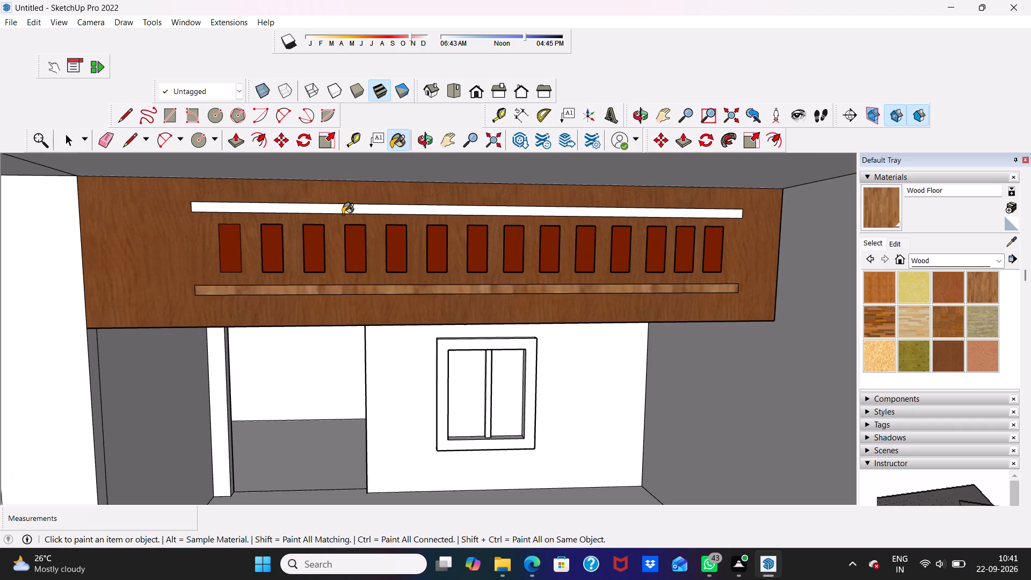
pyautogui.click(343, 214)
pyautogui.click(342, 209)
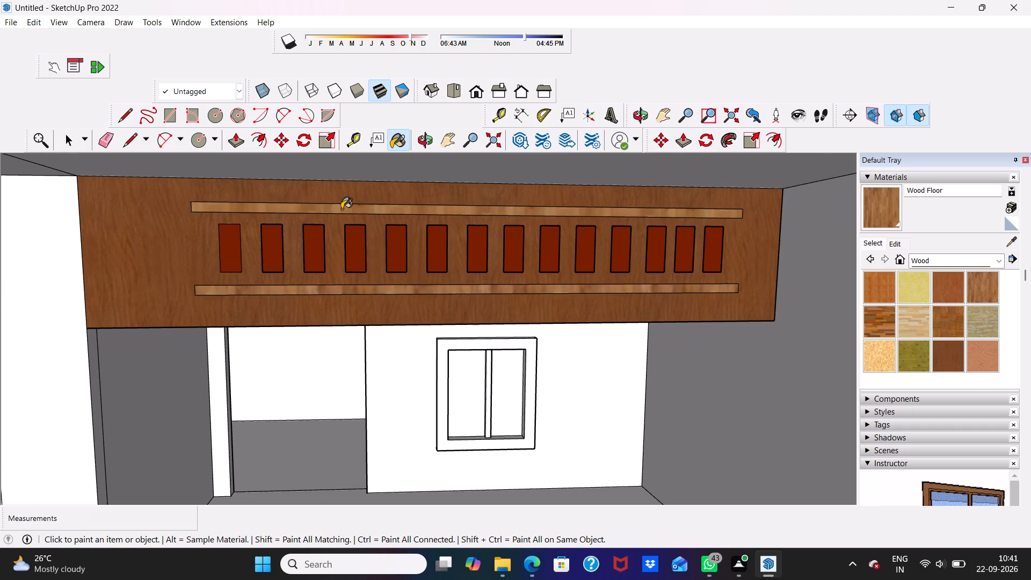
# Paint the ground-floor front wall outside the large window's thin rectangular border with Color M07.
pyautogui.scroll(-7, 342, 209)
pyautogui.moveTo(316, 220); pyautogui.dragTo(321, 227, button='middle')
pyautogui.scroll(-1, 321, 227)
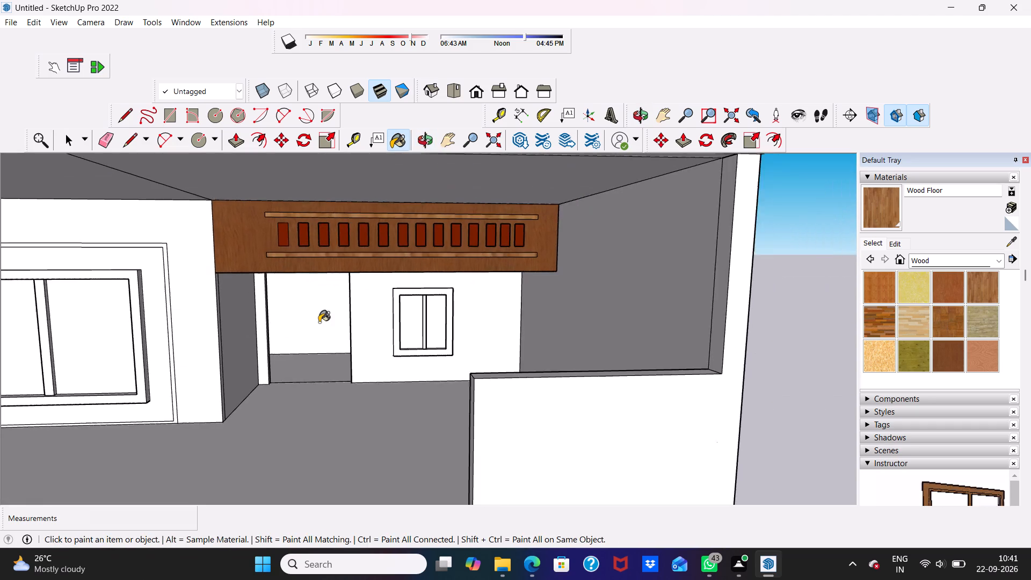
pyautogui.scroll(1, 331, 304)
pyautogui.scroll(-4, 331, 286)
pyautogui.scroll(-2, 349, 329)
pyautogui.moveTo(354, 346); pyautogui.dragTo(384, 337, button='middle')
pyautogui.scroll(3, 360, 323)
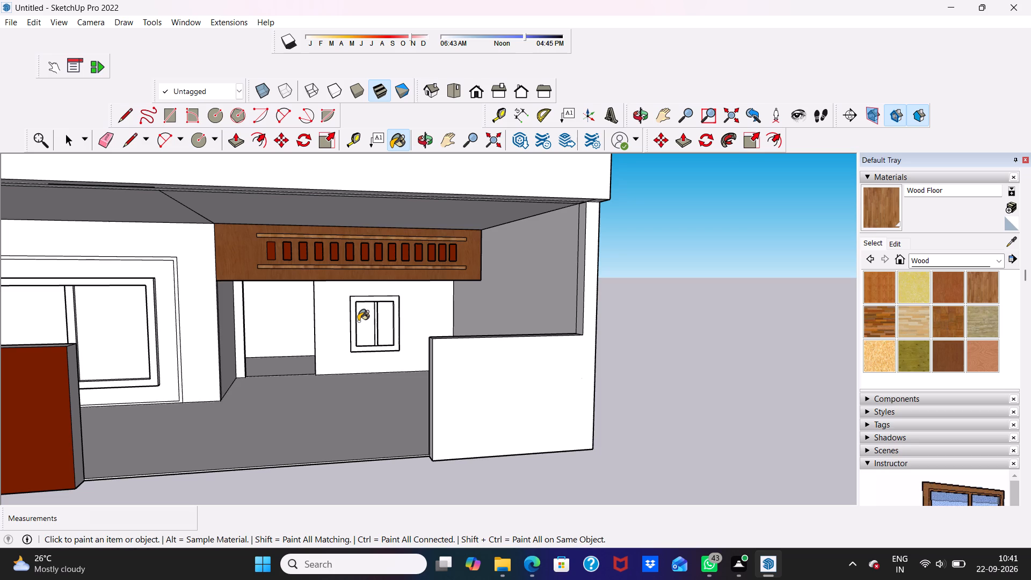
pyautogui.scroll(-2, 357, 312)
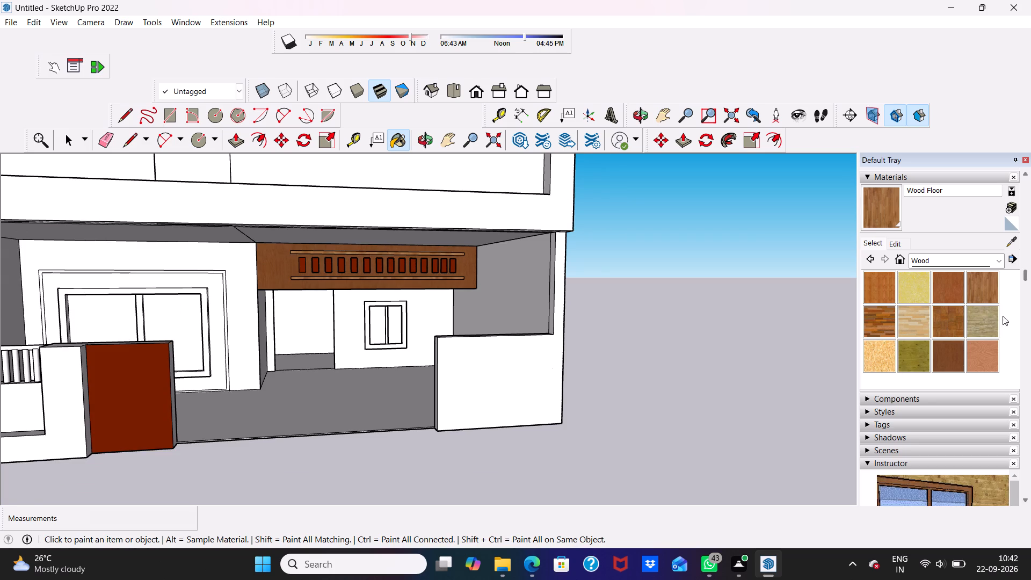
pyautogui.click(1003, 259)
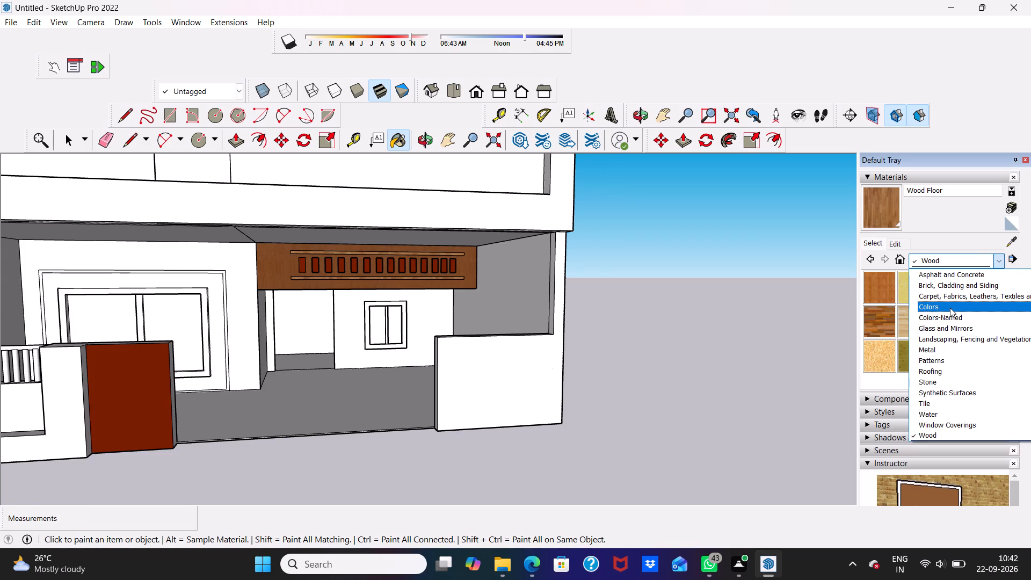
pyautogui.click(949, 307)
pyautogui.scroll(-6, 918, 320)
pyautogui.scroll(1, 909, 335)
pyautogui.scroll(-6, 909, 336)
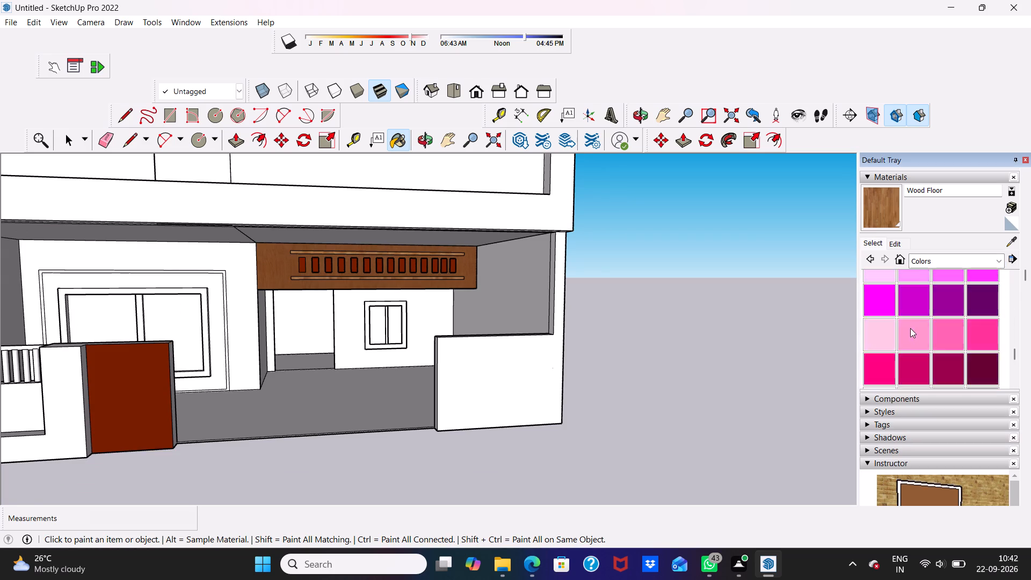
pyautogui.scroll(-2, 910, 328)
pyautogui.click(981, 298)
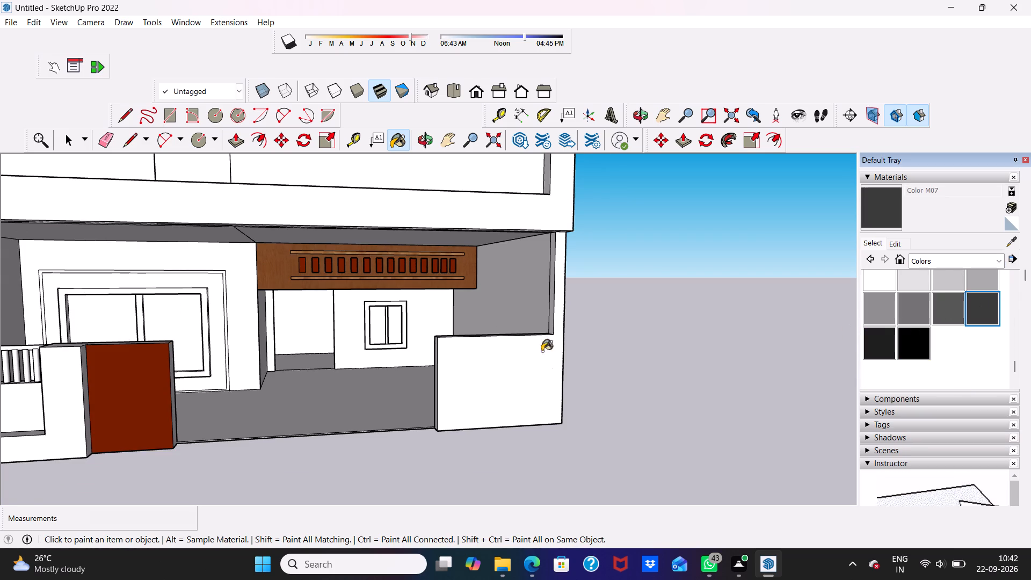
pyautogui.scroll(2, 228, 350)
pyautogui.click(259, 321)
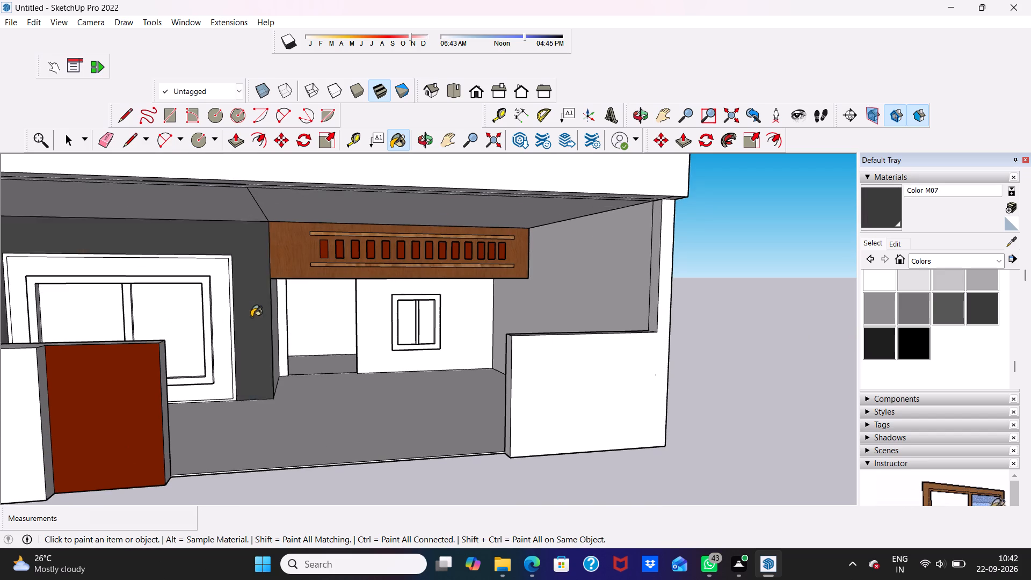
# Paint the wall area between the thin rectangular border and the large ground-floor window's frame with Color M07.
pyautogui.scroll(-4, 251, 317)
pyautogui.moveTo(256, 317); pyautogui.dragTo(270, 332, button='middle')
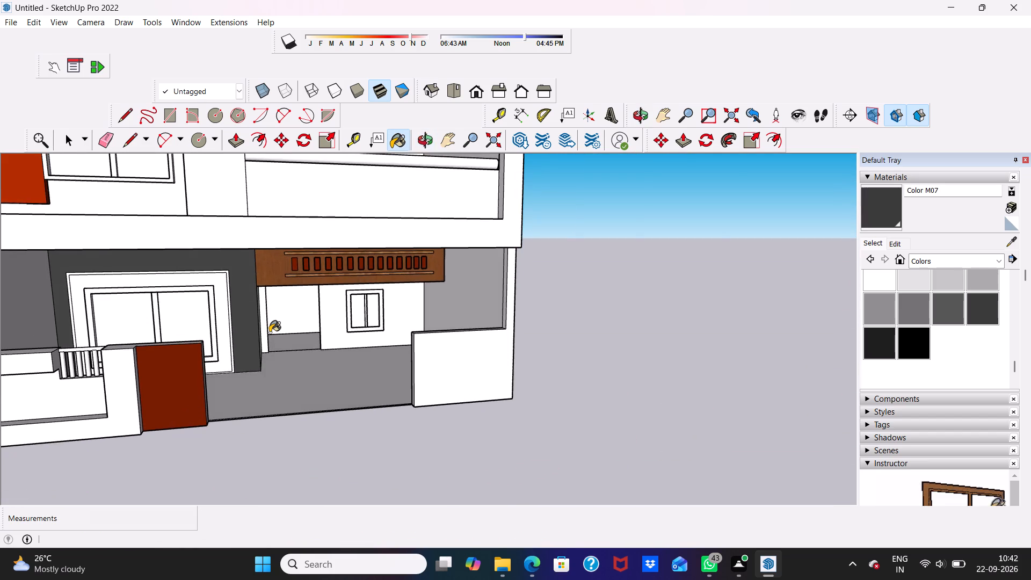
pyautogui.scroll(3, 270, 332)
pyautogui.scroll(3, 133, 293)
pyautogui.click(175, 232)
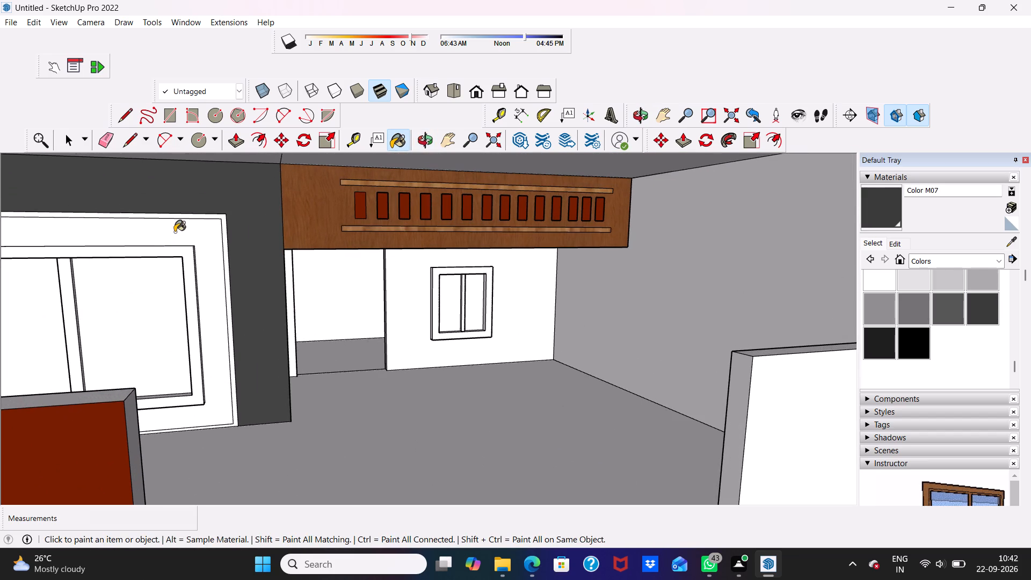
# Paint the thin rectangular border around the large ground-floor window with Color A02.
pyautogui.scroll(-4, 175, 231)
pyautogui.moveTo(267, 259); pyautogui.dragTo(219, 291, button='middle')
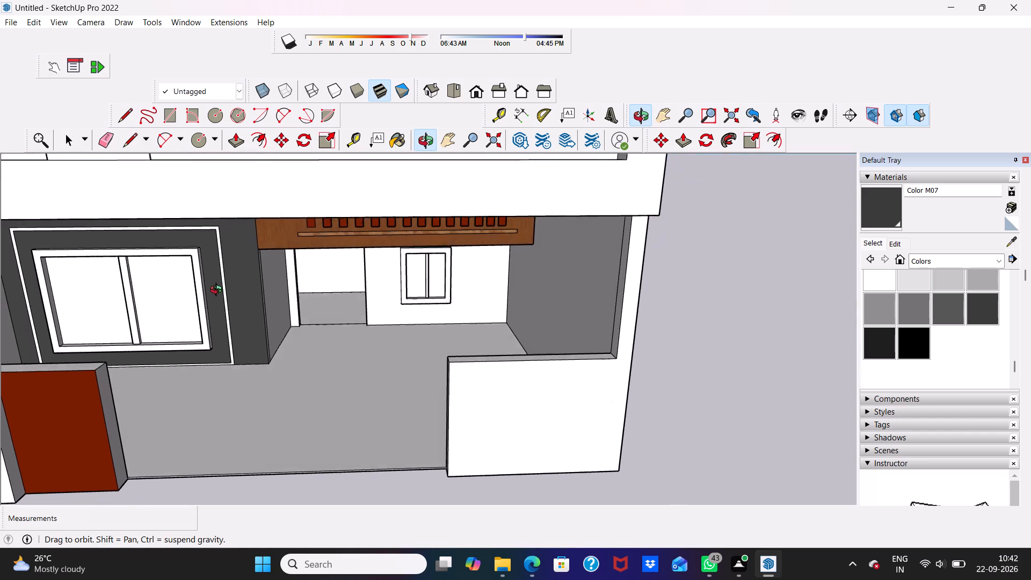
pyautogui.moveTo(219, 291); pyautogui.dragTo(220, 285, button='middle')
pyautogui.scroll(3, 220, 275)
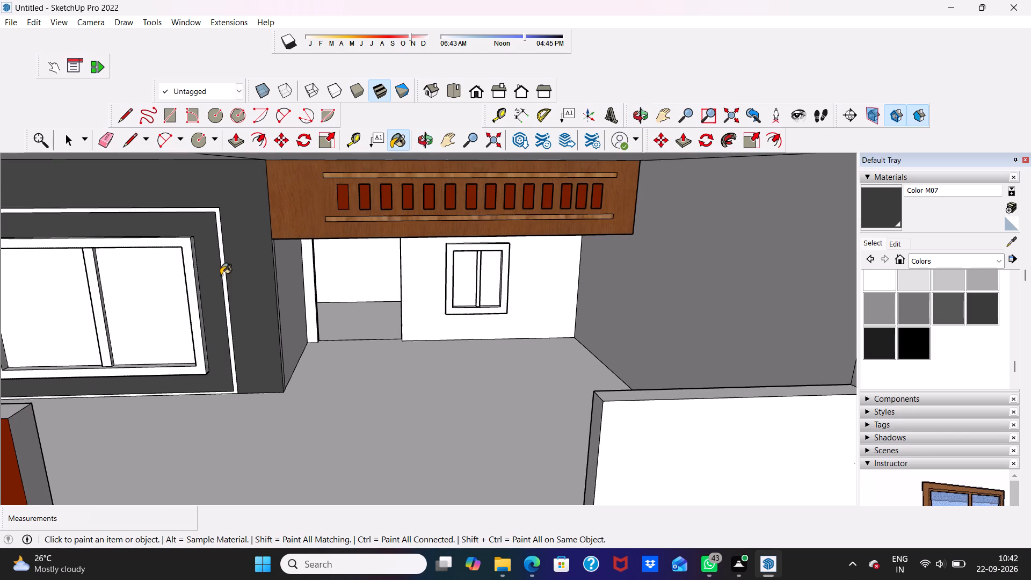
pyautogui.press('space')
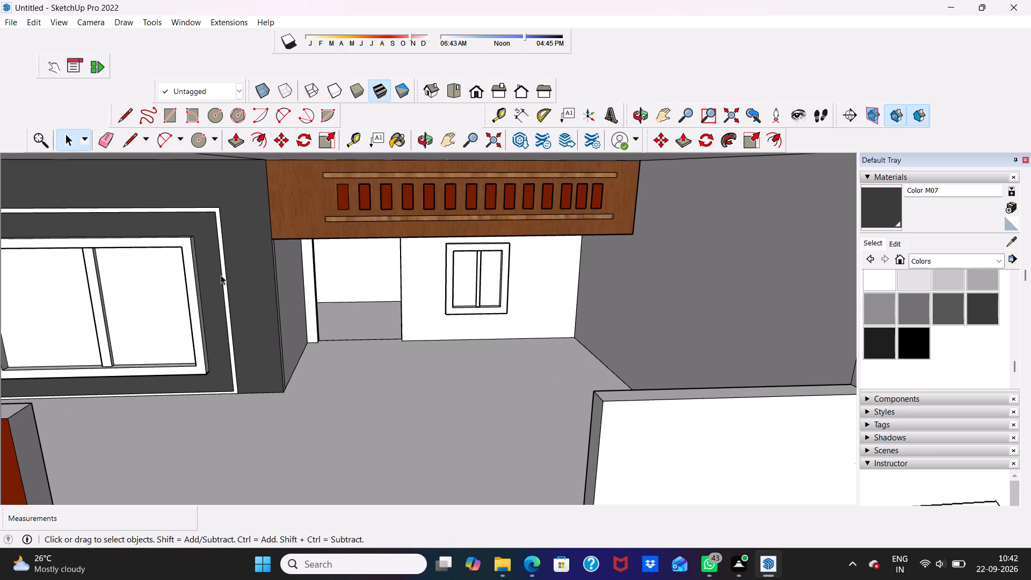
pyautogui.scroll(-2, 206, 263)
pyautogui.scroll(3, 910, 296)
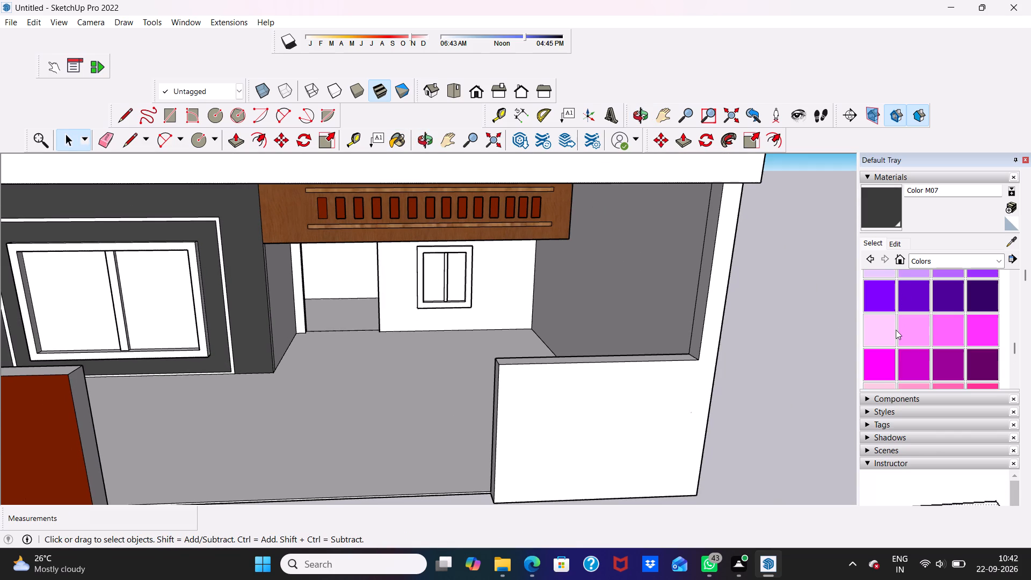
pyautogui.scroll(5, 941, 320)
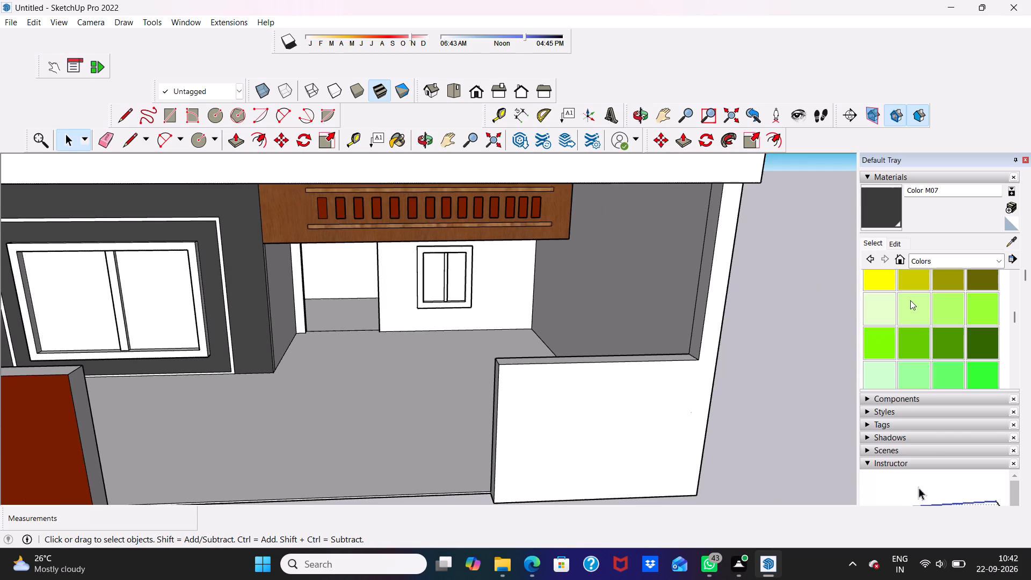
pyautogui.scroll(-1, 928, 293)
pyautogui.scroll(6, 928, 293)
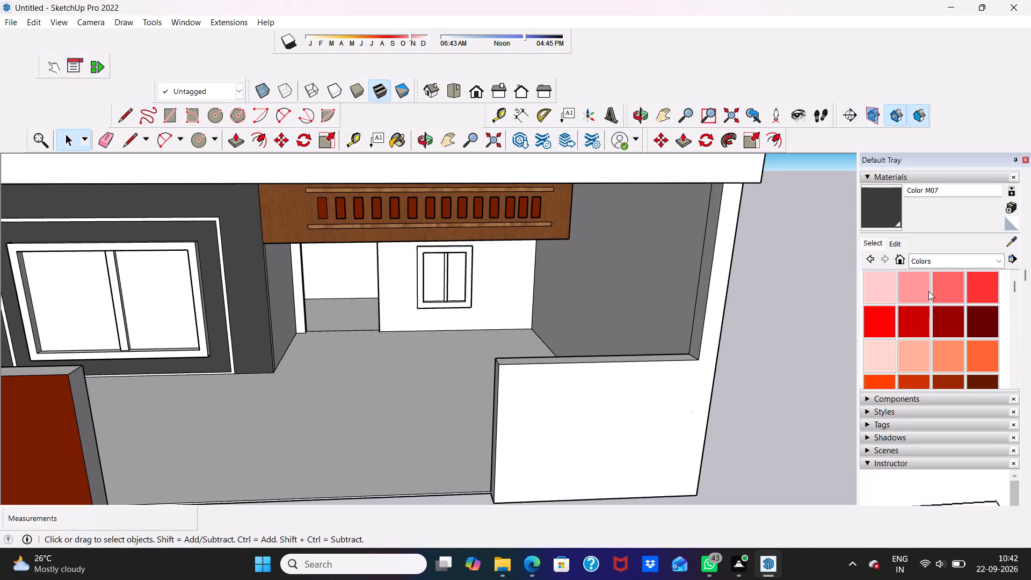
pyautogui.click(918, 292)
pyautogui.scroll(2, 288, 283)
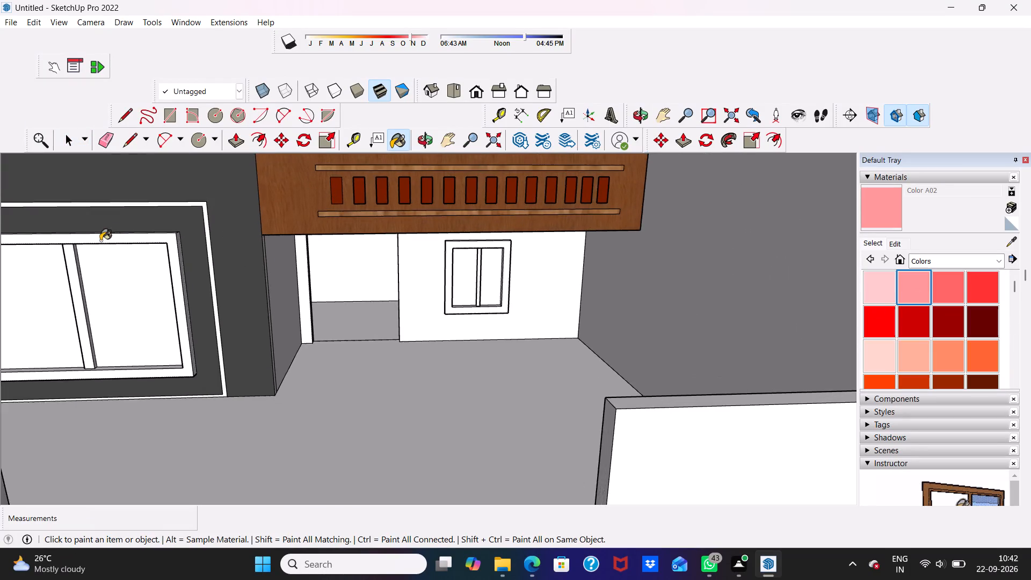
pyautogui.scroll(4, 97, 243)
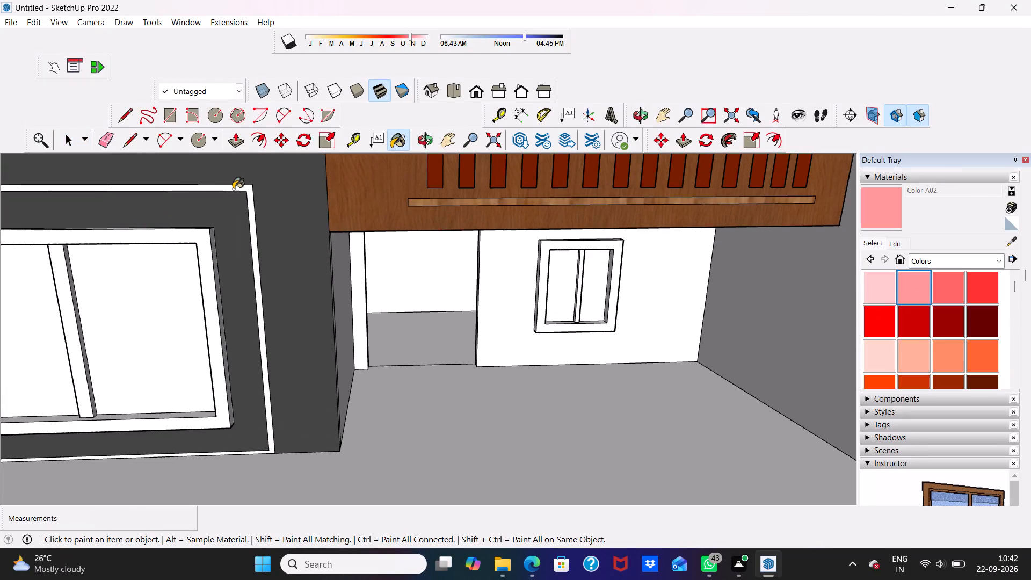
pyautogui.click(233, 189)
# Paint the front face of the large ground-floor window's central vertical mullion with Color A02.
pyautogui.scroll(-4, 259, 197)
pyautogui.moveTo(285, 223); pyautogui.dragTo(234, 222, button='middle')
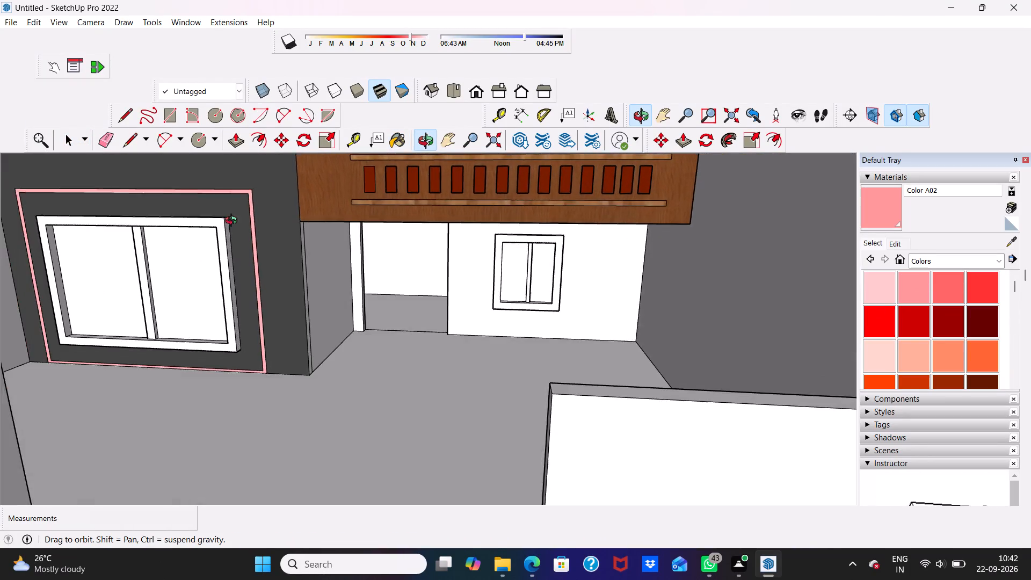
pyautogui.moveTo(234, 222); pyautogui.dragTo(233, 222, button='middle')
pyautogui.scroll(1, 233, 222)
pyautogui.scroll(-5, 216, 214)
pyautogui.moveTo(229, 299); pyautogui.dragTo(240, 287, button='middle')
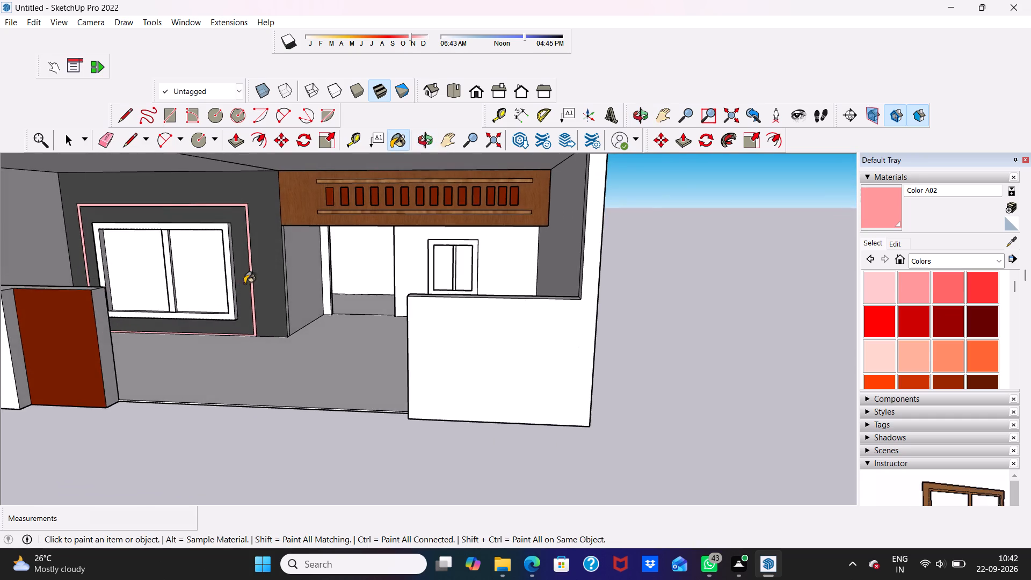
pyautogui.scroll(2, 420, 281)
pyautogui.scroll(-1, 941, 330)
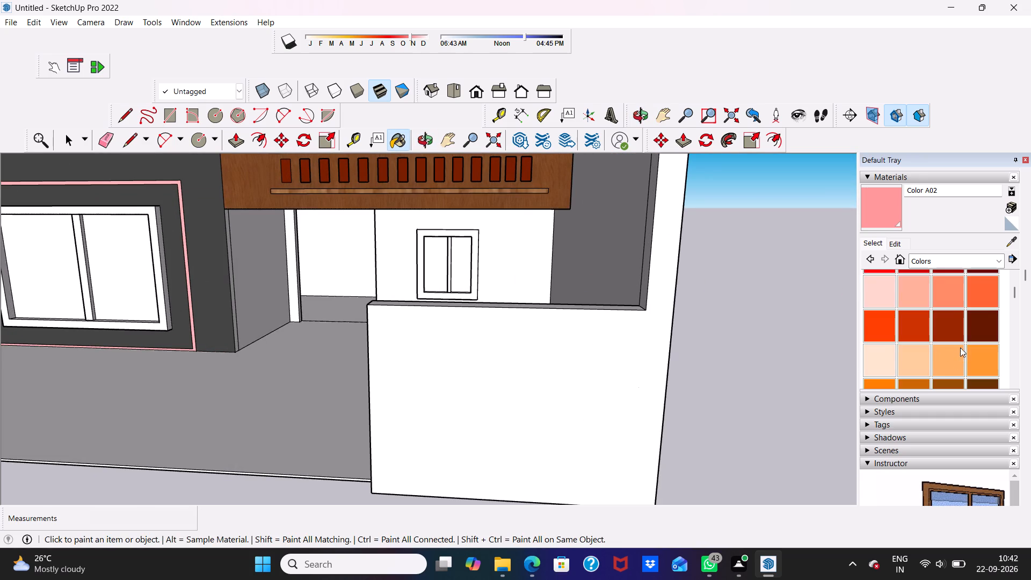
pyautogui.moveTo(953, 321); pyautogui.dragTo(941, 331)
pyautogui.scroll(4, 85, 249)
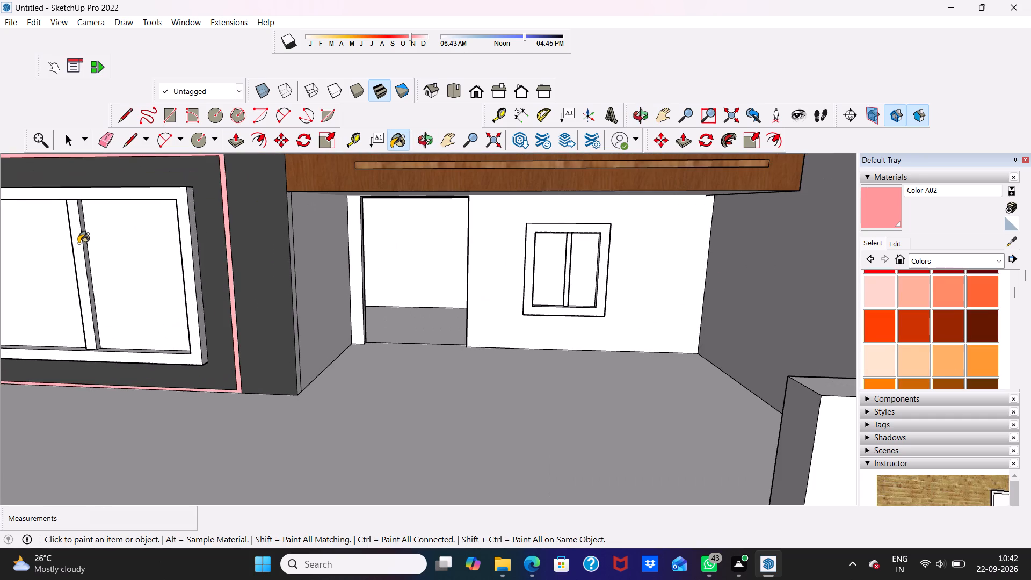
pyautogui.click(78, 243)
# Paint the front face of the large ground-floor window's central vertical mullion with Color B07.
pyautogui.scroll(4, 85, 242)
pyautogui.scroll(-2, 416, 322)
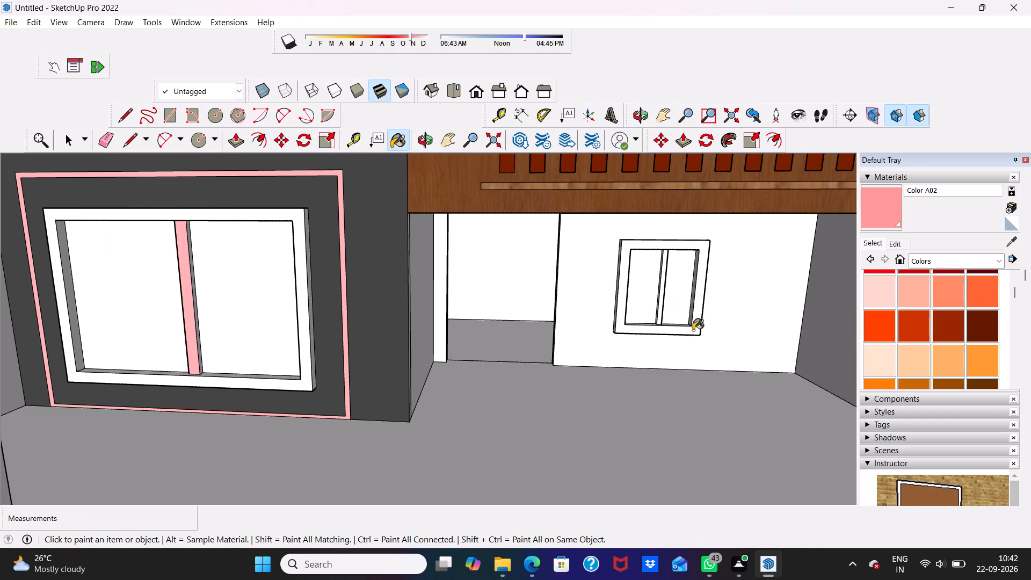
pyautogui.click(941, 322)
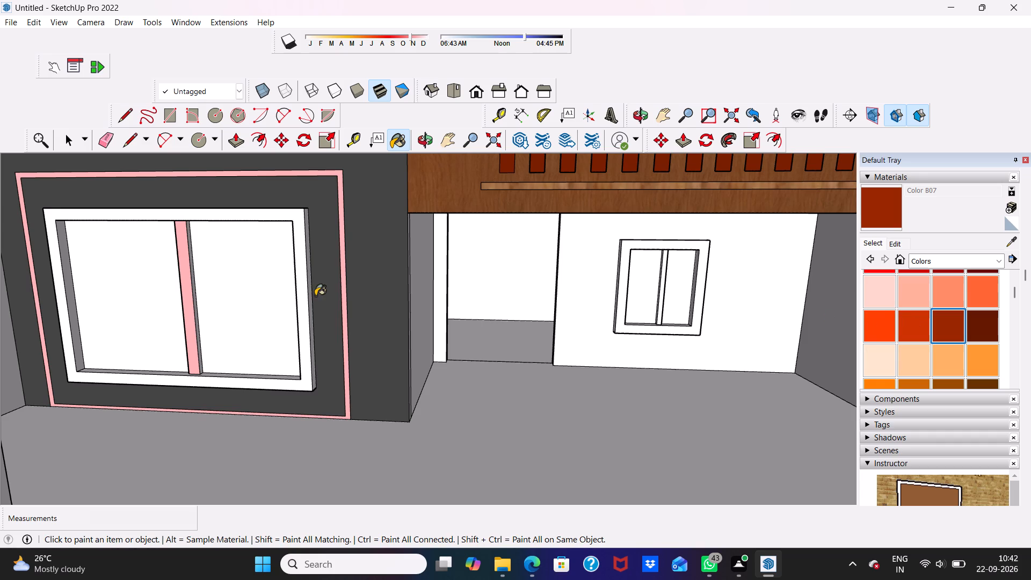
pyautogui.scroll(2, 142, 255)
pyautogui.click(187, 248)
pyautogui.scroll(3, 243, 261)
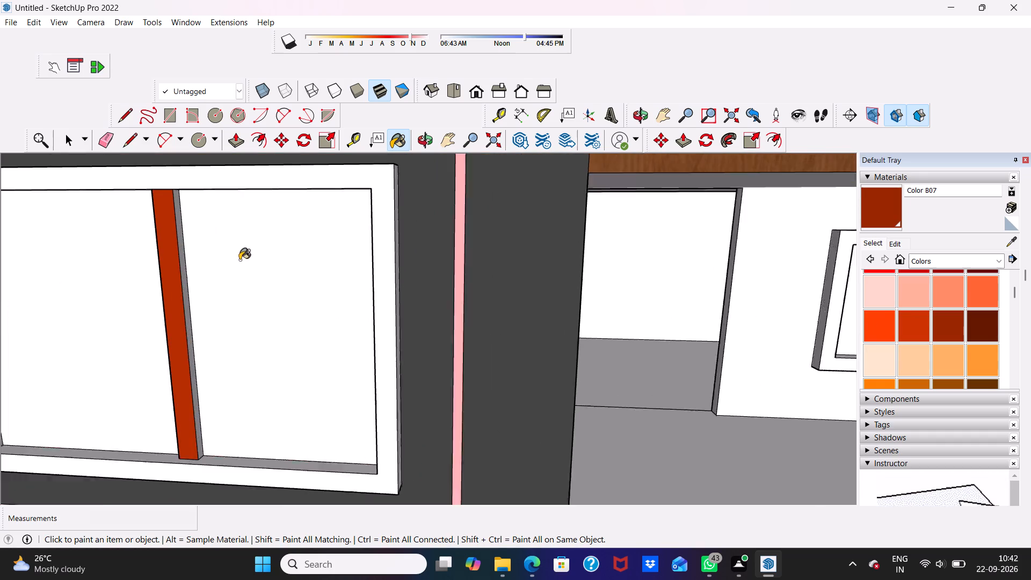
# Paint both side faces of the large ground-floor window's central vertical mullion with Color B07.
pyautogui.scroll(6, 239, 260)
pyautogui.click(178, 269)
pyautogui.moveTo(140, 280); pyautogui.dragTo(259, 277, button='middle')
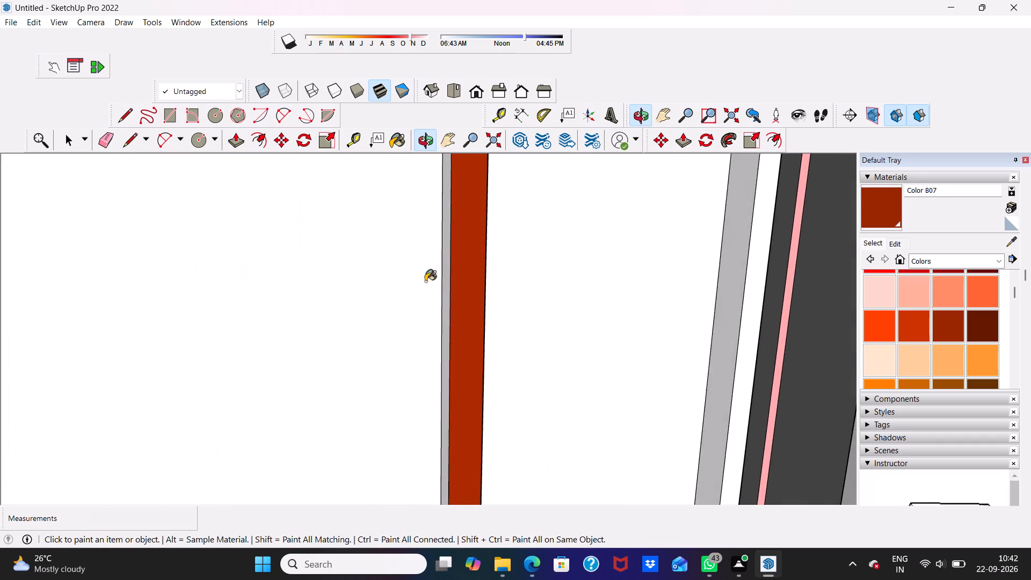
pyautogui.scroll(3, 466, 267)
pyautogui.click(439, 267)
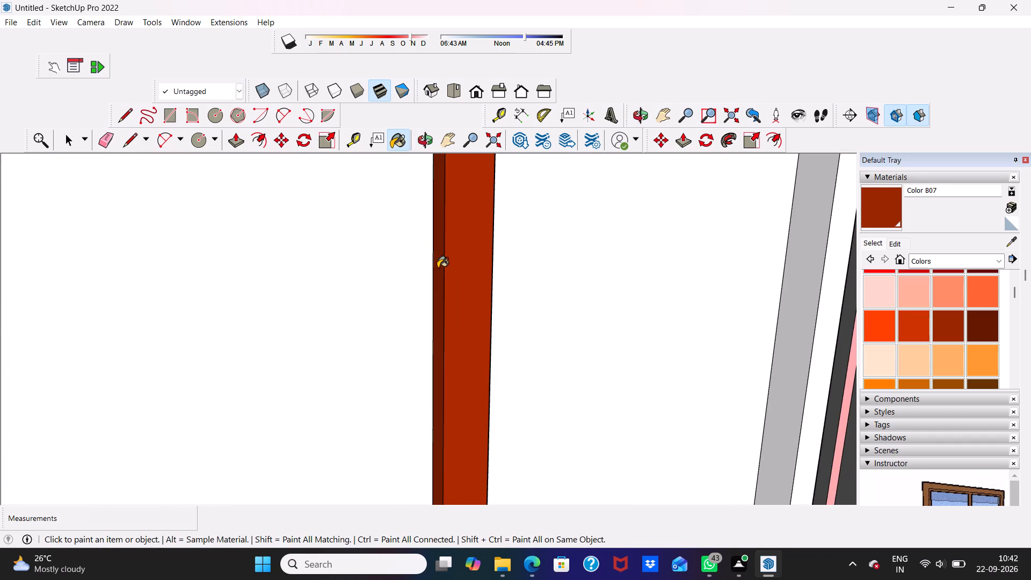
# Paint the front face of the large ground-floor window's outer frame with Color A07.
pyautogui.scroll(-8, 427, 250)
pyautogui.moveTo(417, 255); pyautogui.dragTo(304, 209, button='middle')
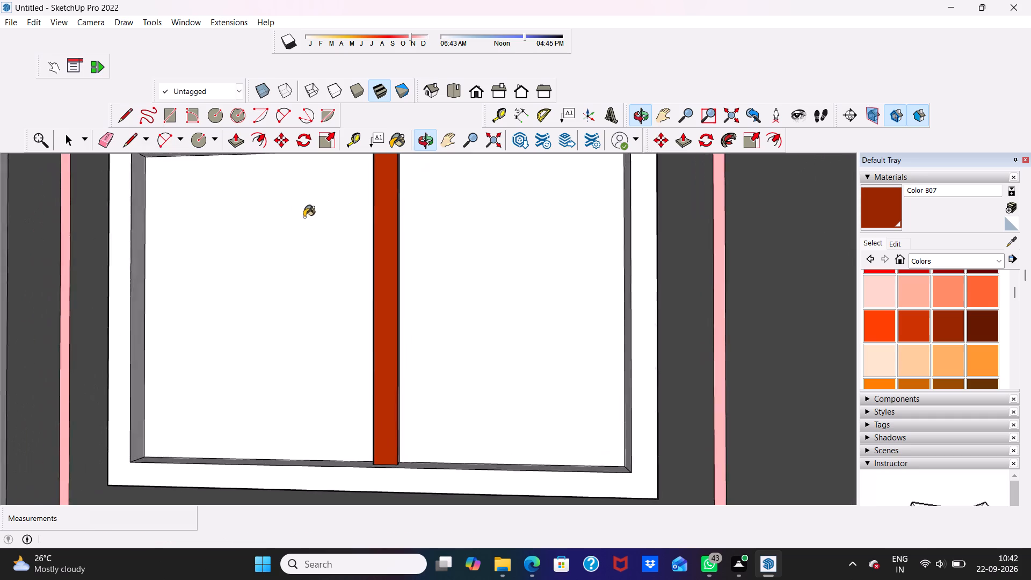
pyautogui.scroll(-8, 296, 238)
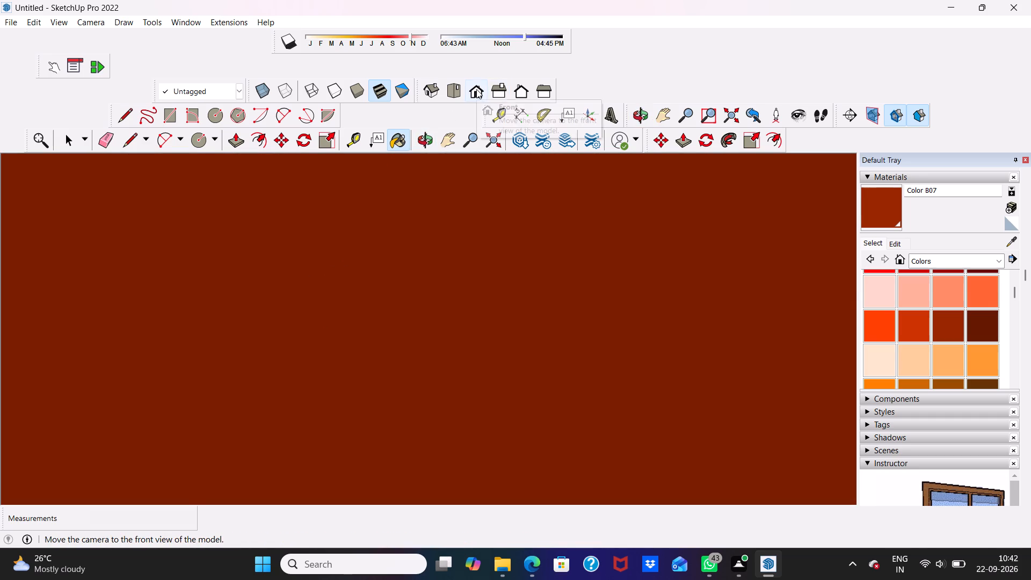
pyautogui.click(476, 89)
pyautogui.scroll(-3, 454, 181)
pyautogui.scroll(-4, 380, 230)
pyautogui.moveTo(405, 249); pyautogui.dragTo(384, 316, button='middle')
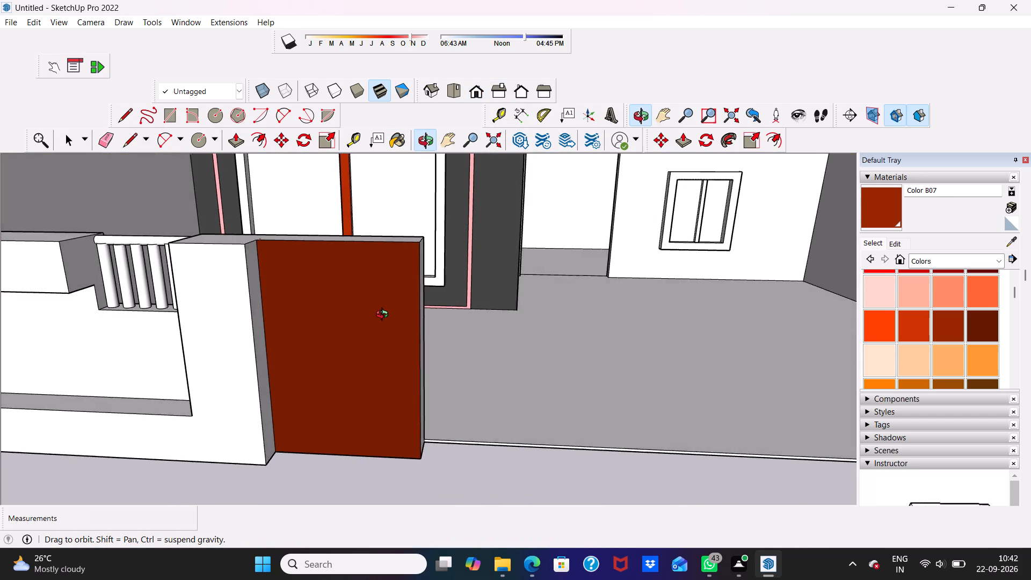
pyautogui.moveTo(384, 316); pyautogui.dragTo(383, 315, button='middle')
pyautogui.scroll(-2, 459, 257)
pyautogui.scroll(3, 930, 333)
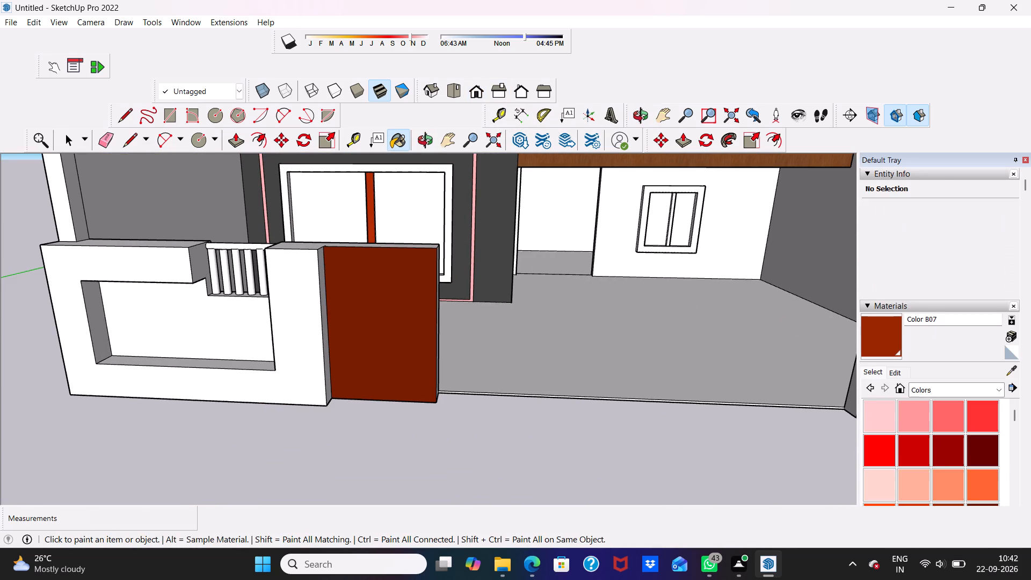
pyautogui.scroll(-2, 925, 317)
pyautogui.scroll(-3, 952, 360)
pyautogui.scroll(3, 936, 338)
pyautogui.click(953, 376)
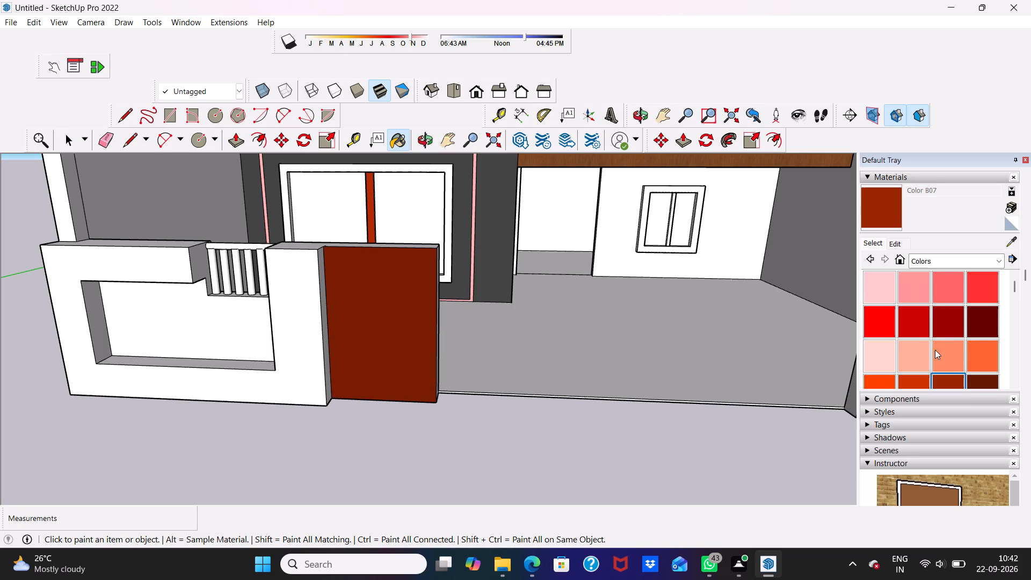
pyautogui.click(949, 317)
pyautogui.scroll(7, 340, 175)
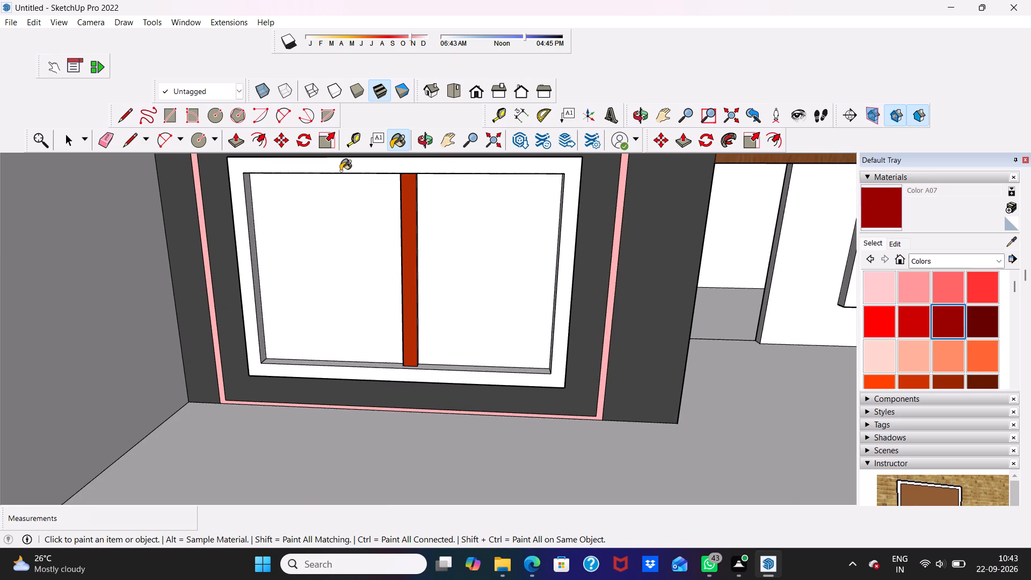
pyautogui.click(331, 162)
# Paint the bottom, right and left inner faces of the large ground-floor window's frame with Color A07.
pyautogui.moveTo(330, 228); pyautogui.dragTo(358, 179, button='middle')
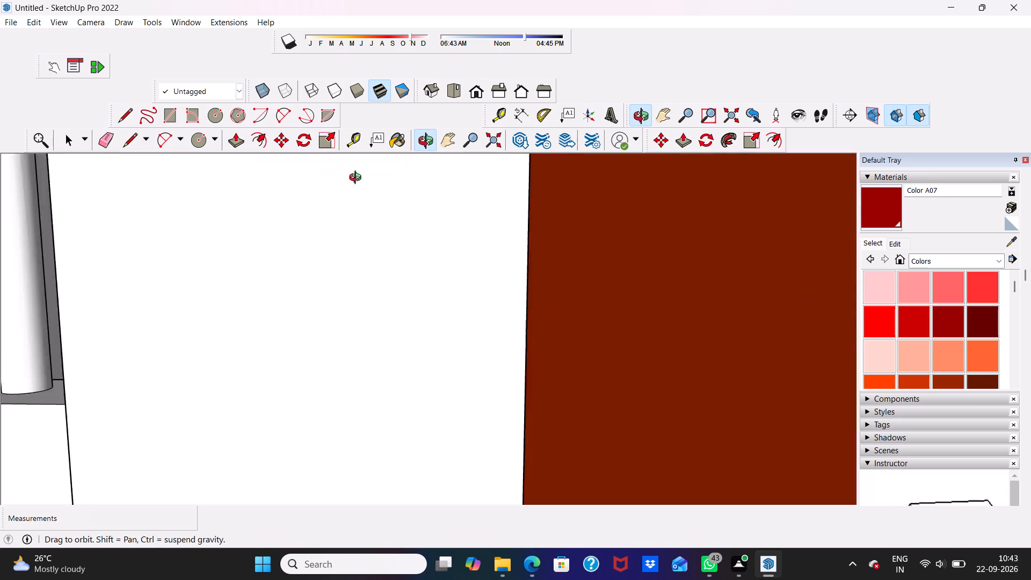
pyautogui.moveTo(358, 179); pyautogui.dragTo(317, 216, button='middle')
pyautogui.scroll(3, 454, 235)
pyautogui.scroll(5, 538, 277)
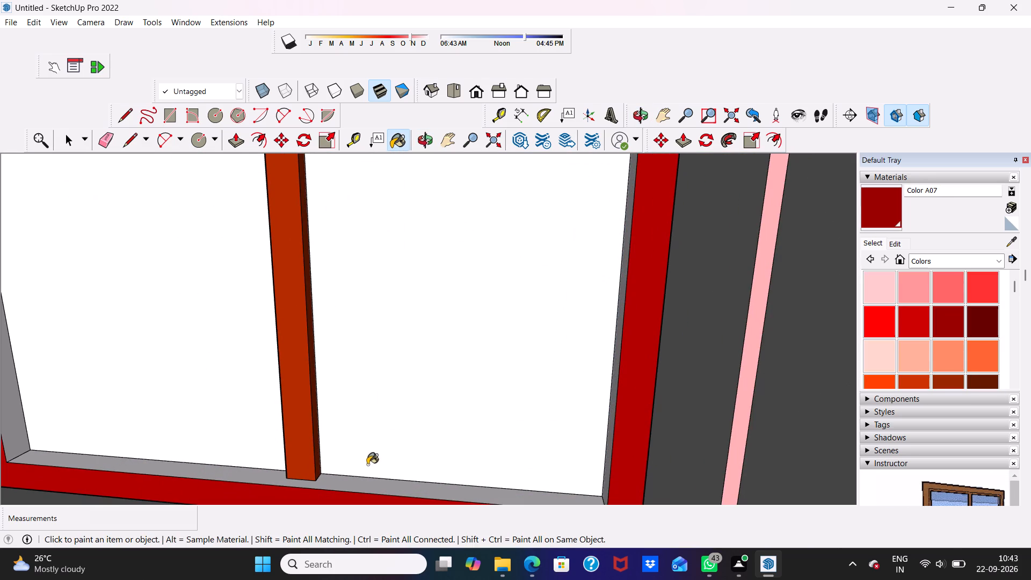
pyautogui.click(345, 484)
pyautogui.moveTo(284, 343); pyautogui.dragTo(469, 309, button='middle')
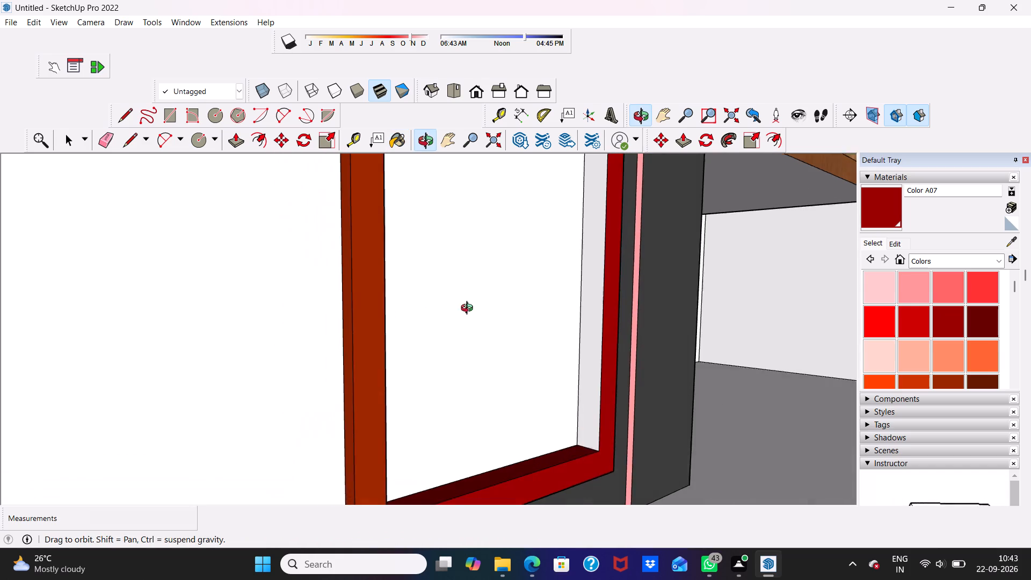
pyautogui.moveTo(469, 309); pyautogui.dragTo(469, 308, button='middle')
pyautogui.click(594, 277)
pyautogui.scroll(-4, 488, 251)
pyautogui.moveTo(466, 263); pyautogui.dragTo(343, 260, button='middle')
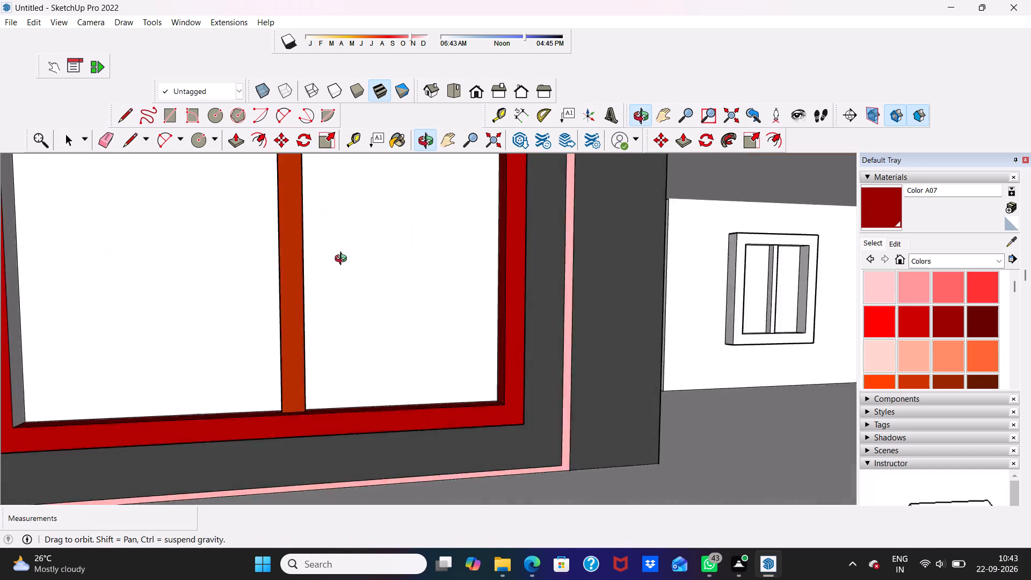
pyautogui.moveTo(343, 260); pyautogui.dragTo(285, 277, button='middle')
pyautogui.scroll(4, 89, 231)
pyautogui.click(17, 263)
# Paint the top inner face of the large ground-floor window's frame with Color A07, leaving the pane unpainted.
pyautogui.scroll(-6, 19, 249)
pyautogui.moveTo(195, 278); pyautogui.dragTo(207, 285, button='middle')
pyautogui.scroll(5, 232, 190)
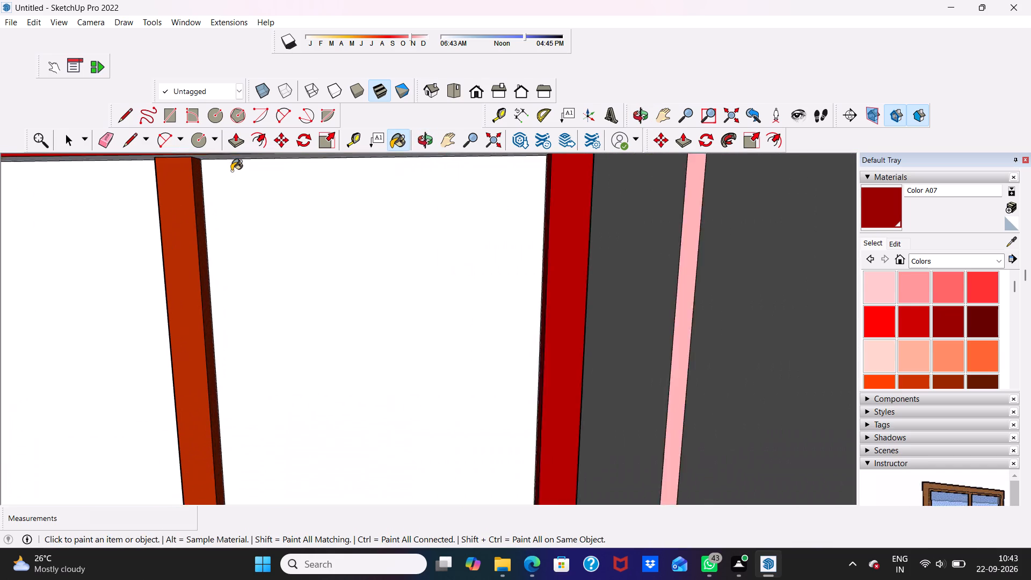
pyautogui.scroll(3, 231, 171)
pyautogui.scroll(-6, 231, 171)
pyautogui.scroll(8, 227, 175)
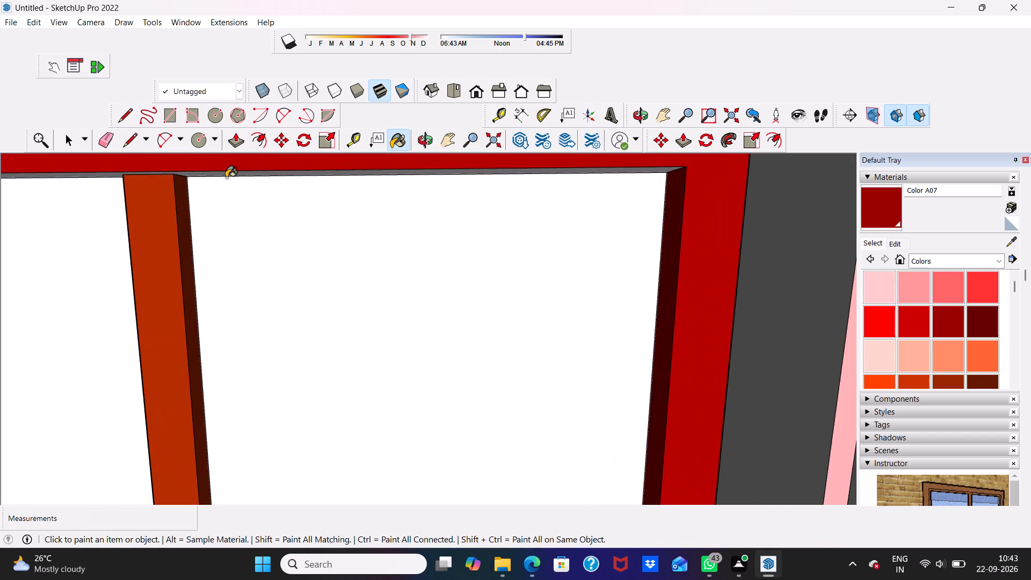
pyautogui.click(226, 178)
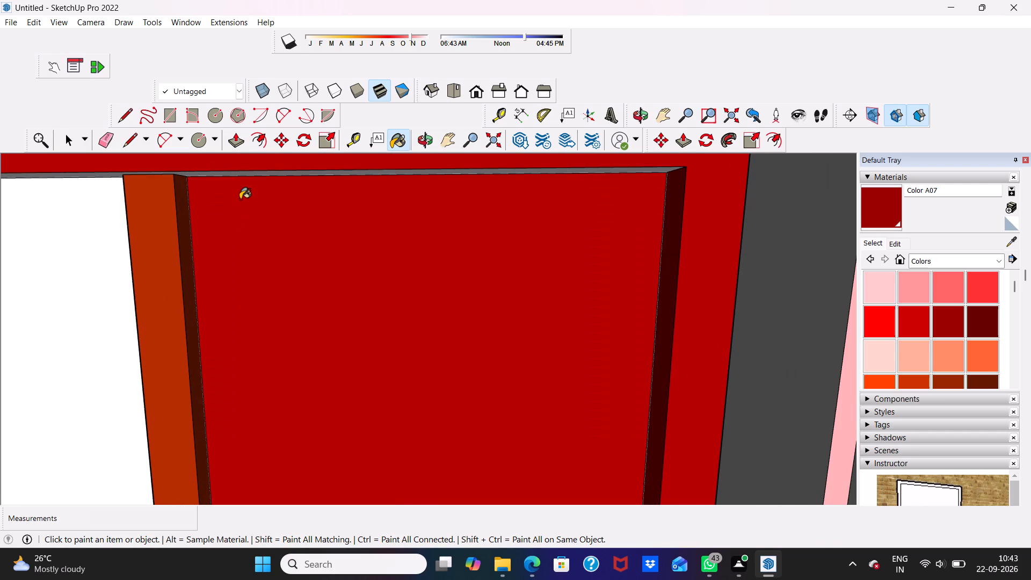
pyautogui.hotkey('ctrl', 'z')
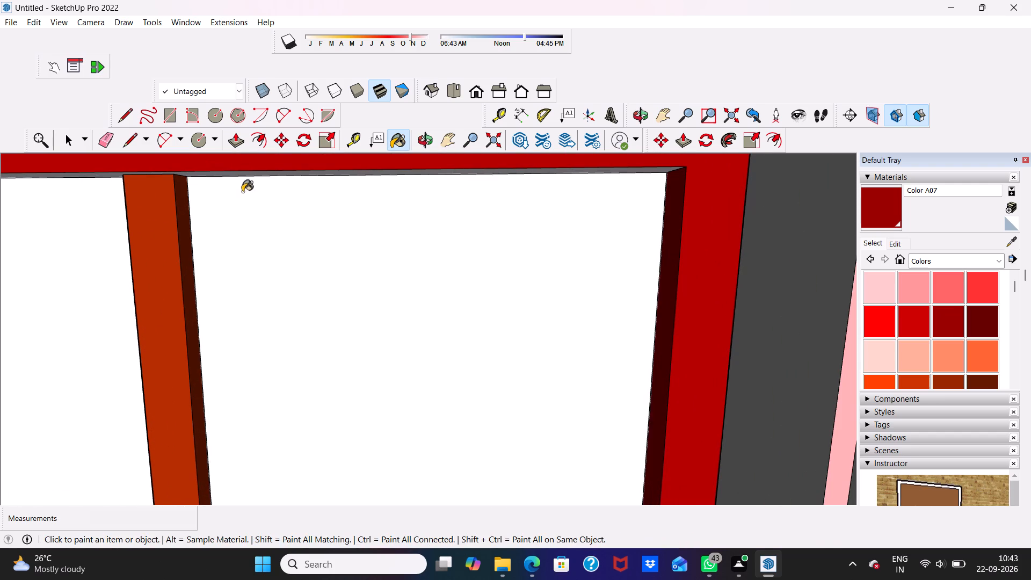
pyautogui.scroll(2, 242, 189)
pyautogui.click(241, 172)
pyautogui.scroll(-4, 241, 165)
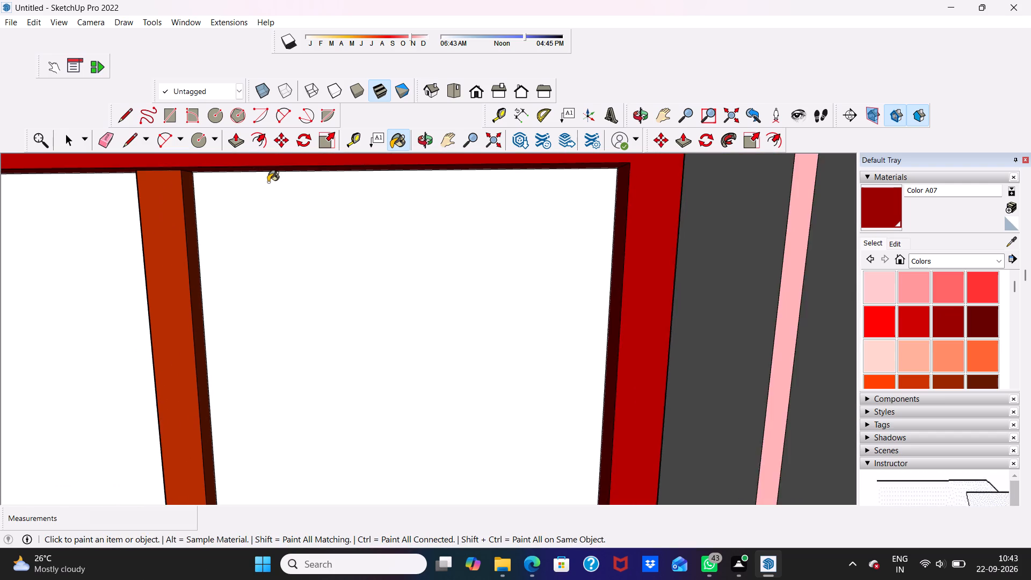
# Paint the right and bottom outer edge faces of the large ground-floor window's frame with Color A07.
pyautogui.scroll(-10, 268, 182)
pyautogui.moveTo(290, 200); pyautogui.dragTo(307, 134, button='middle')
pyautogui.scroll(3, 308, 374)
pyautogui.moveTo(303, 408); pyautogui.dragTo(269, 403, button='middle')
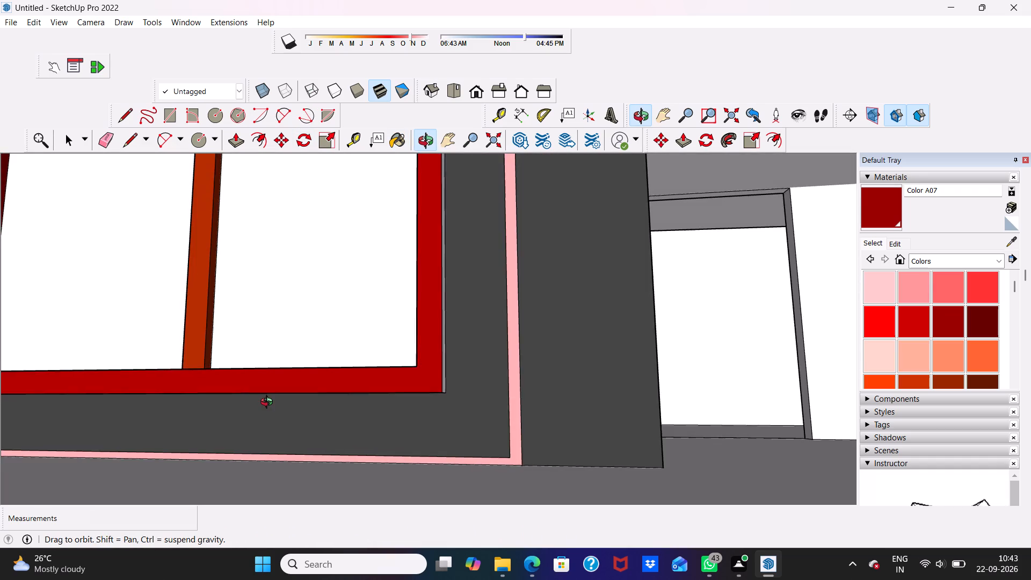
pyautogui.moveTo(269, 403); pyautogui.dragTo(269, 403, button='middle')
pyautogui.scroll(4, 274, 396)
pyautogui.moveTo(466, 301); pyautogui.dragTo(338, 328, button='middle')
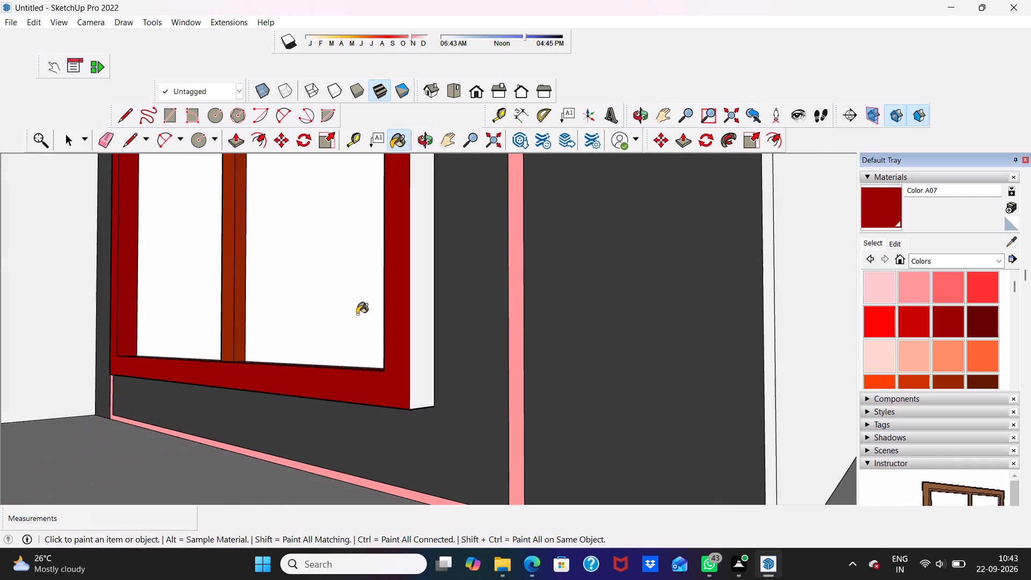
pyautogui.scroll(1, 426, 282)
pyautogui.click(420, 282)
pyautogui.moveTo(368, 306); pyautogui.dragTo(420, 200, button='middle')
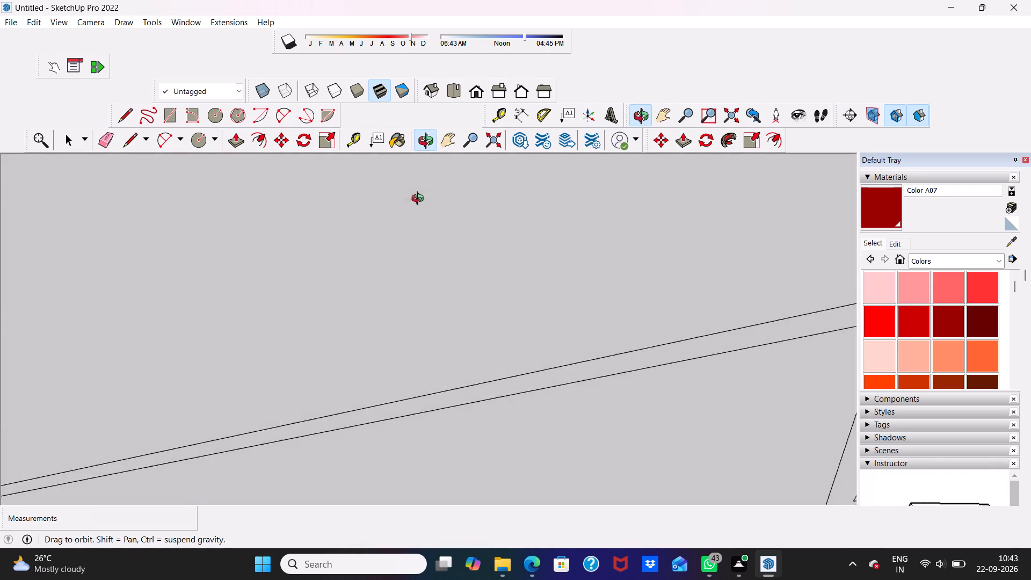
pyautogui.moveTo(420, 200); pyautogui.dragTo(464, 289, button='middle')
pyautogui.moveTo(394, 449); pyautogui.dragTo(414, 431, button='middle')
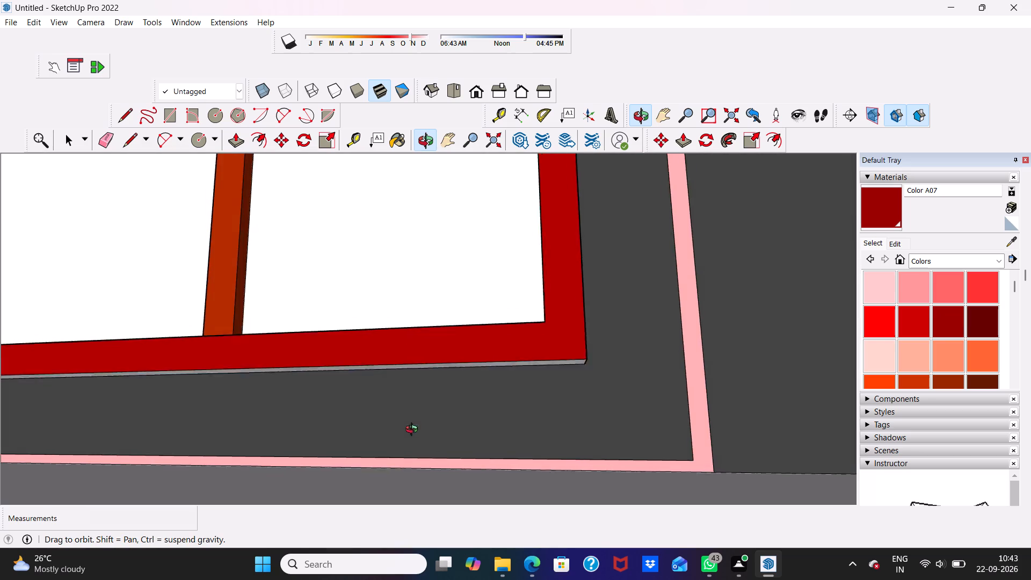
pyautogui.moveTo(414, 431); pyautogui.dragTo(417, 438, button='middle')
pyautogui.scroll(7, 410, 395)
pyautogui.click(406, 367)
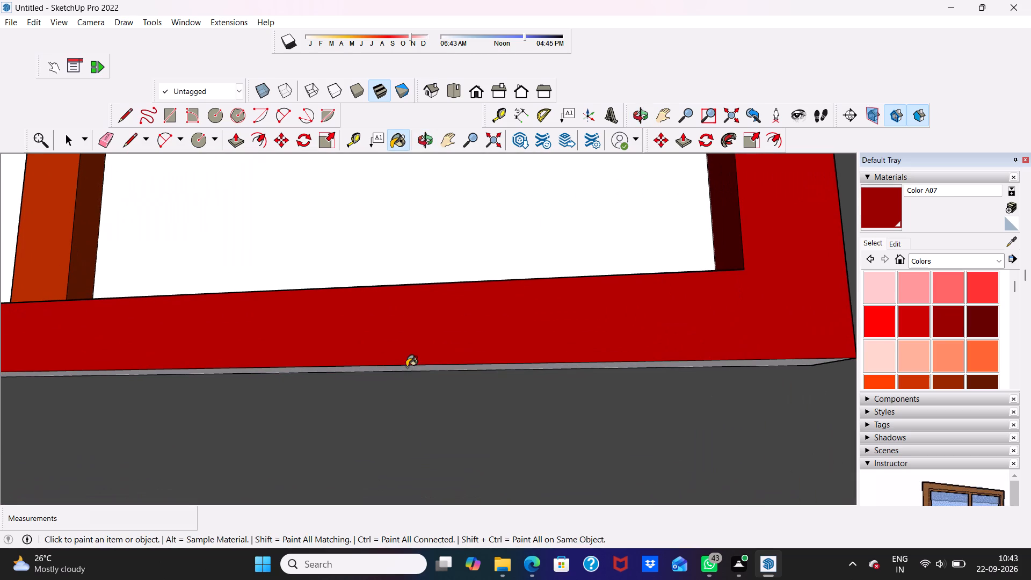
# Paint the top outer edge face of the large ground-floor window's frame with Color A07.
pyautogui.moveTo(377, 354); pyautogui.dragTo(470, 378, button='middle')
pyautogui.scroll(-1, 377, 354)
pyautogui.scroll(1, 468, 368)
pyautogui.scroll(-7, 420, 329)
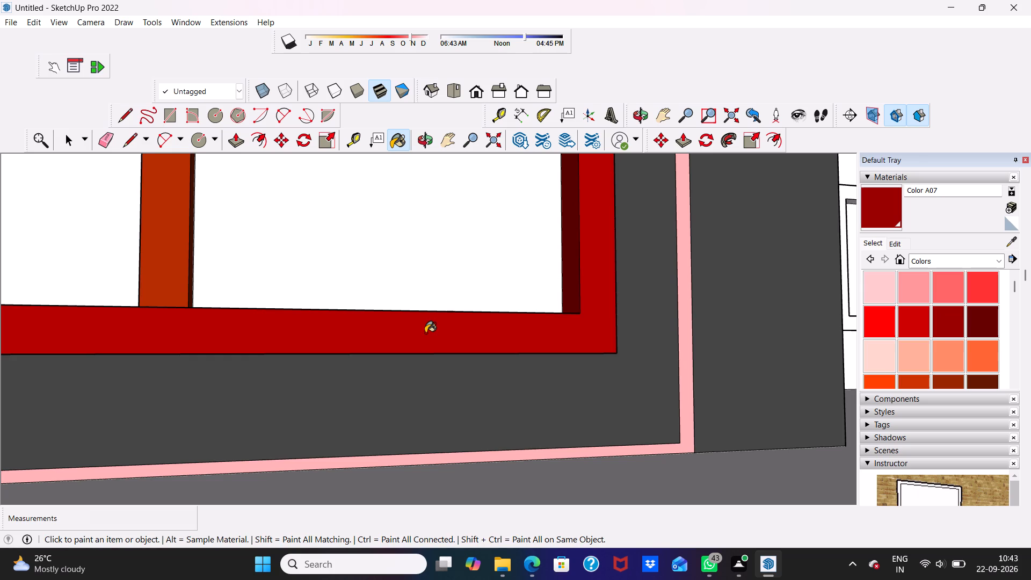
pyautogui.moveTo(377, 339); pyautogui.dragTo(586, 351, button='middle')
pyautogui.scroll(-9, 467, 311)
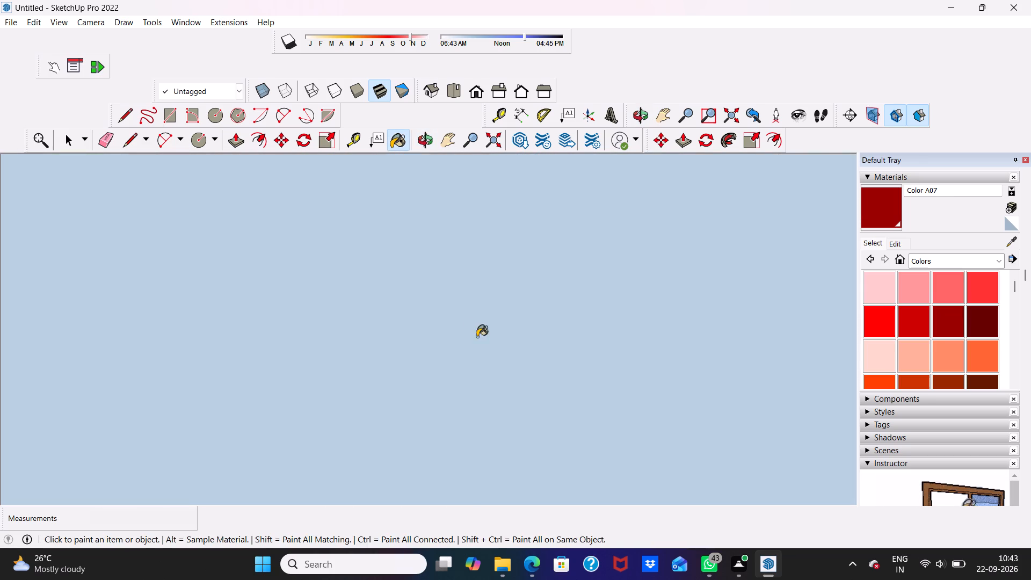
pyautogui.scroll(-2, 452, 323)
pyautogui.scroll(1, 291, 234)
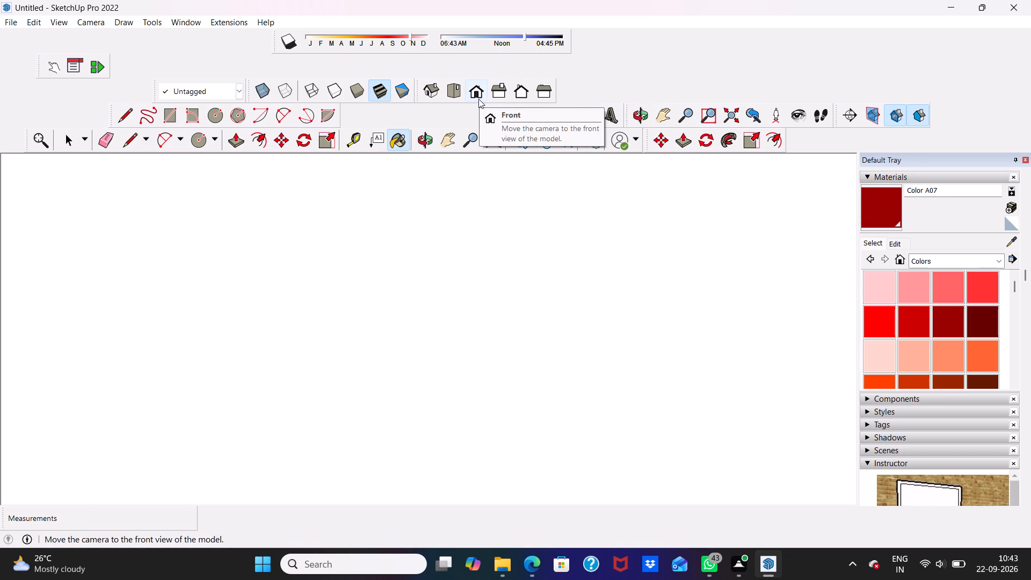
pyautogui.click(475, 83)
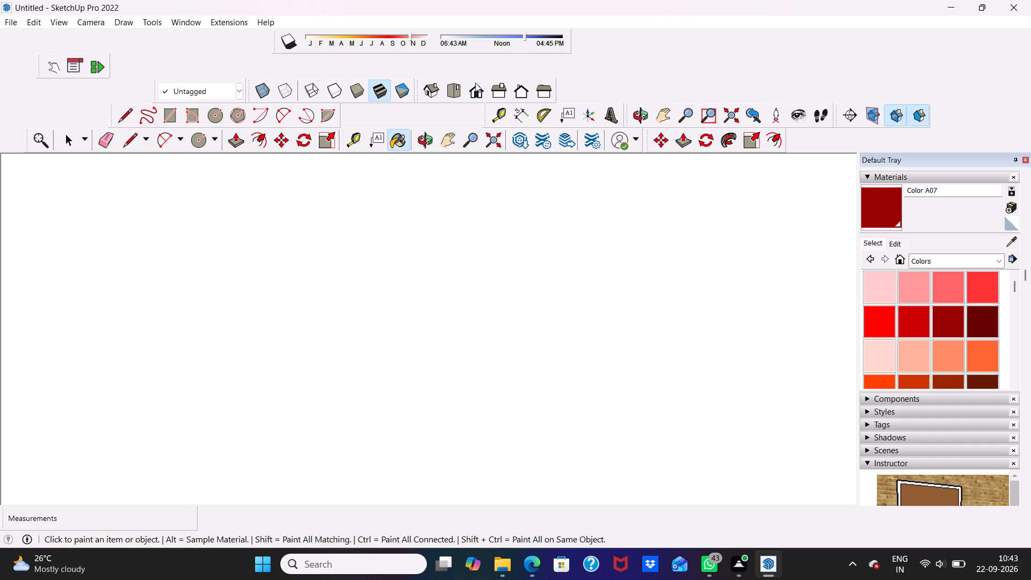
pyautogui.scroll(-2, 448, 242)
pyautogui.scroll(-7, 310, 266)
pyautogui.moveTo(196, 240); pyautogui.dragTo(295, 308, button='middle')
pyautogui.scroll(4, 210, 231)
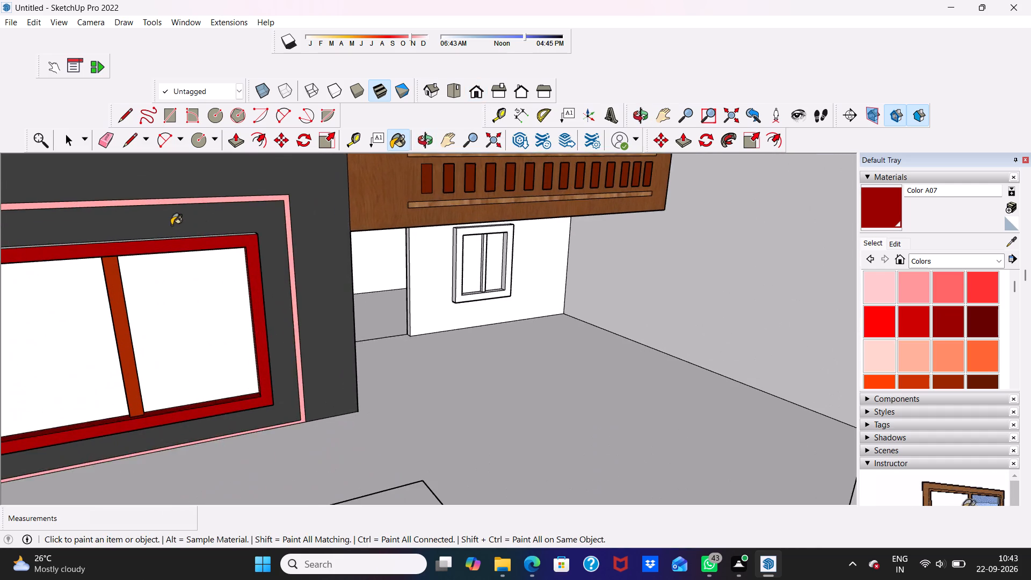
pyautogui.scroll(15, 167, 222)
pyautogui.click(172, 270)
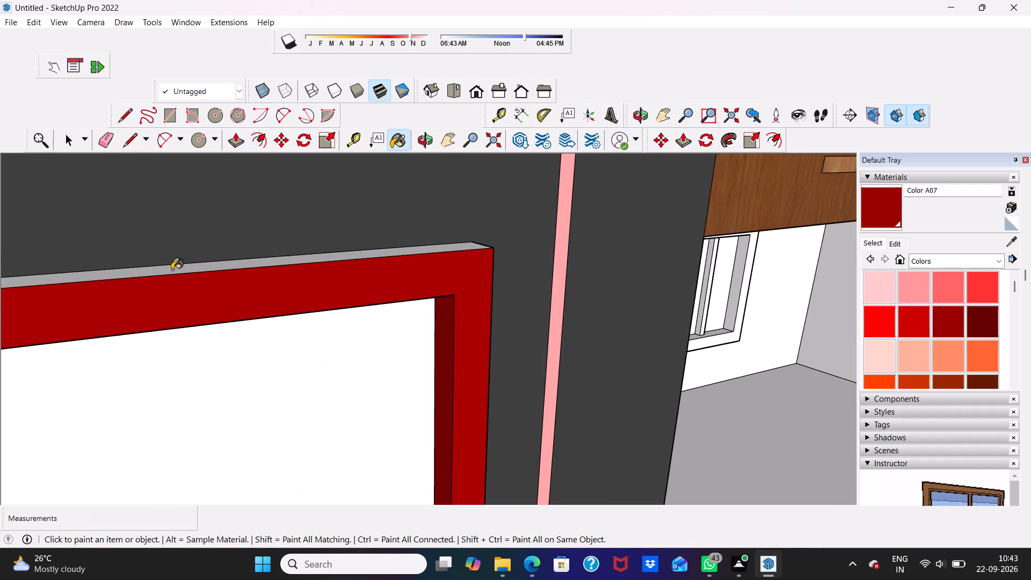
# Paint the left outer edge face of the large ground-floor window's frame with Color A07.
pyautogui.scroll(-9, 169, 257)
pyautogui.scroll(-7, 358, 296)
pyautogui.moveTo(199, 340); pyautogui.dragTo(202, 341, button='middle')
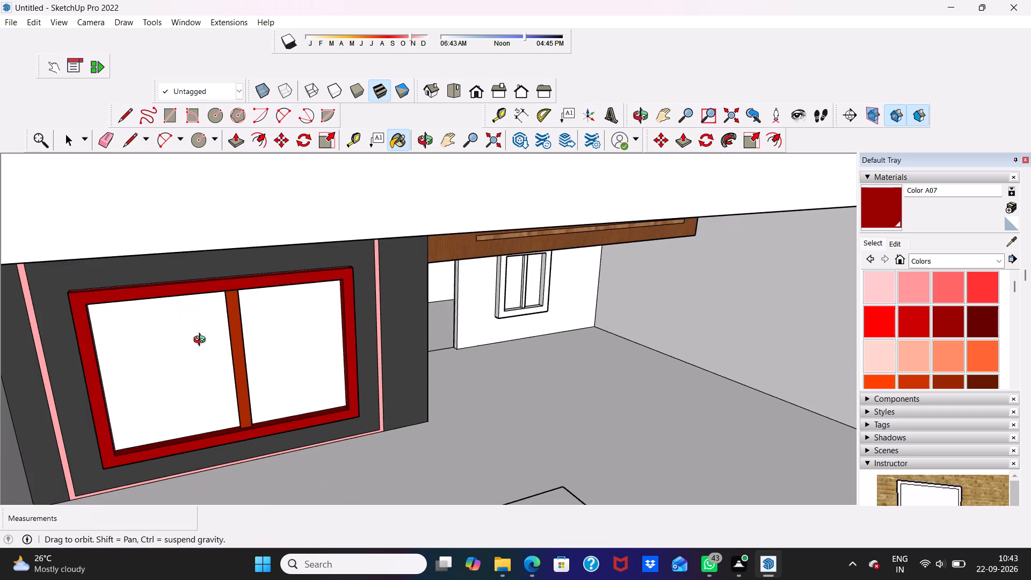
pyautogui.moveTo(202, 341); pyautogui.dragTo(230, 336, button='middle')
pyautogui.scroll(3, 192, 324)
pyautogui.moveTo(63, 344); pyautogui.dragTo(118, 343, button='middle')
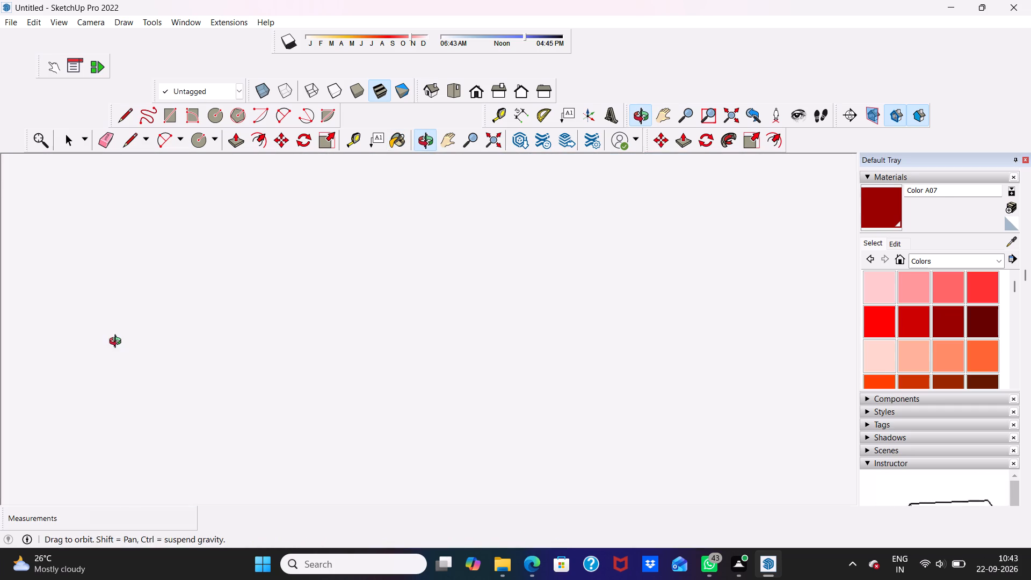
pyautogui.moveTo(118, 343); pyautogui.dragTo(121, 343, button='middle')
pyautogui.moveTo(112, 332); pyautogui.dragTo(40, 317, button='middle')
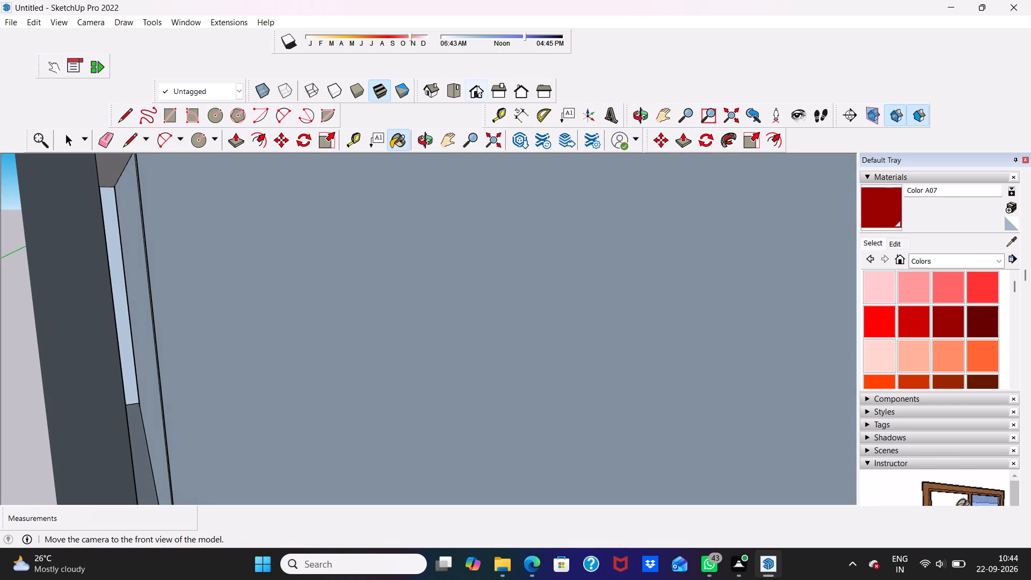
pyautogui.click(477, 85)
pyautogui.scroll(-4, 475, 120)
pyautogui.scroll(-3, 238, 294)
pyautogui.scroll(1, 126, 272)
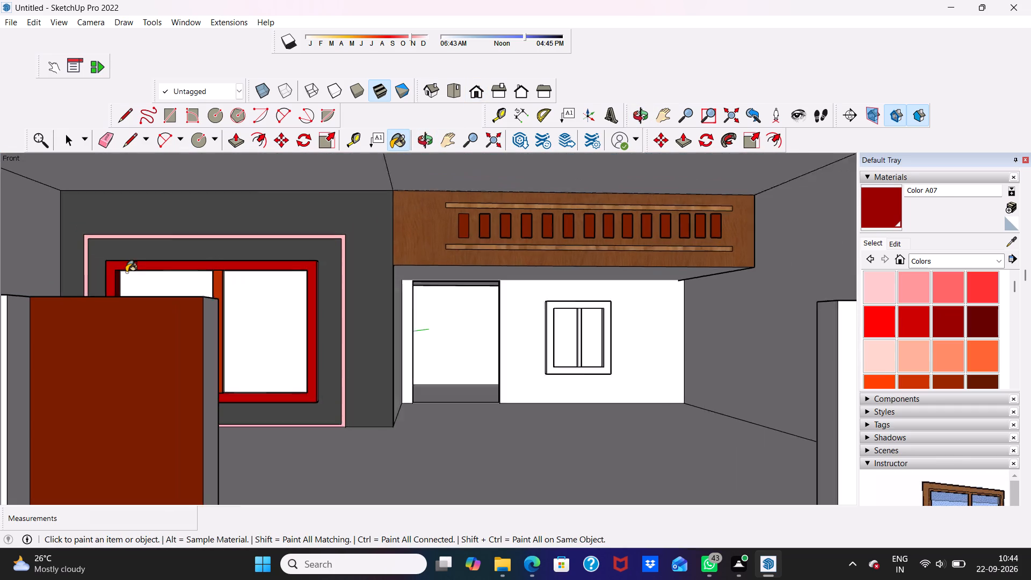
pyautogui.scroll(6, 126, 272)
pyautogui.scroll(5, 83, 283)
pyautogui.moveTo(82, 282); pyautogui.dragTo(196, 294, button='middle')
pyautogui.scroll(7, 187, 293)
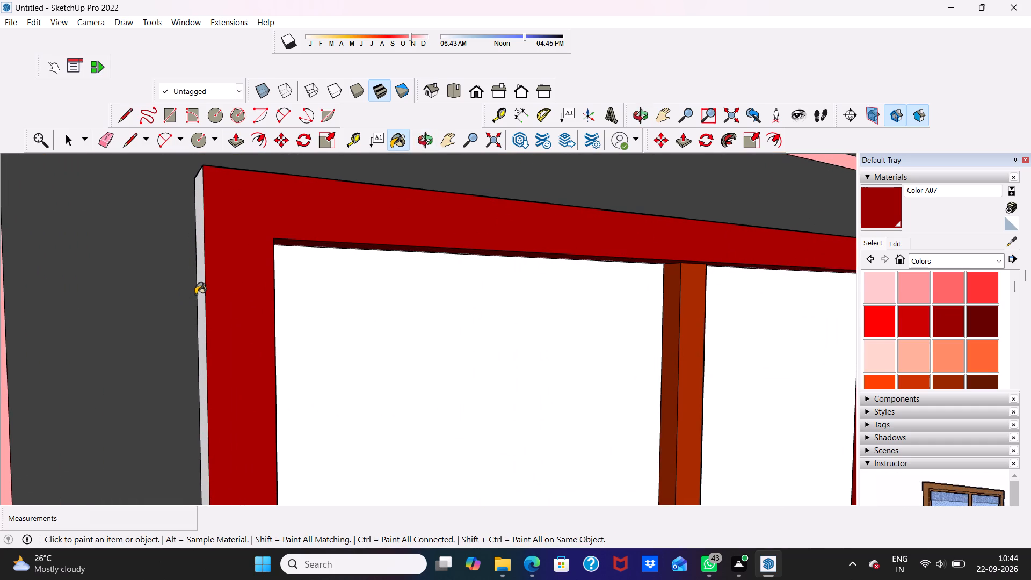
pyautogui.click(200, 298)
pyautogui.scroll(-4, 195, 289)
pyautogui.press('space')
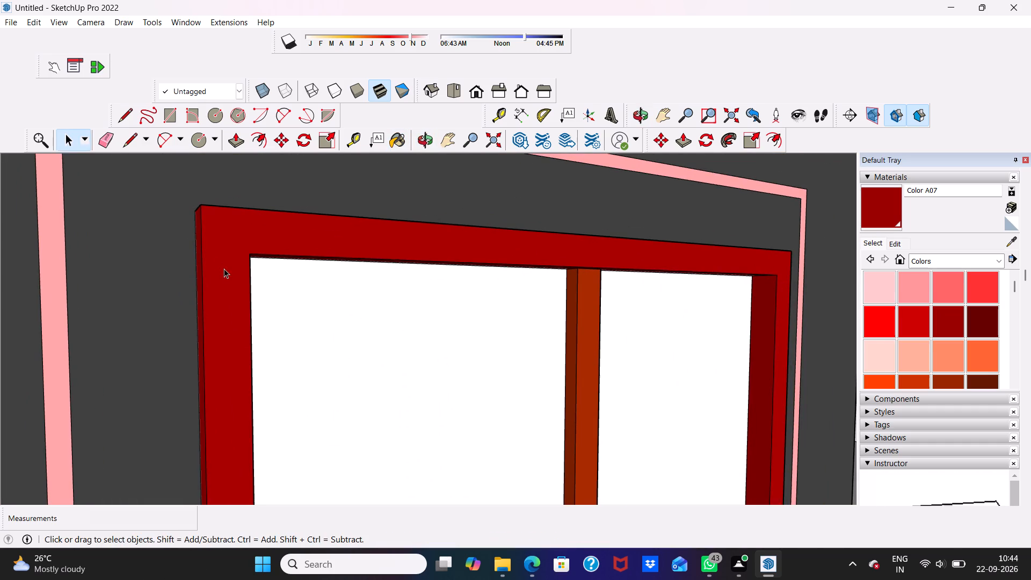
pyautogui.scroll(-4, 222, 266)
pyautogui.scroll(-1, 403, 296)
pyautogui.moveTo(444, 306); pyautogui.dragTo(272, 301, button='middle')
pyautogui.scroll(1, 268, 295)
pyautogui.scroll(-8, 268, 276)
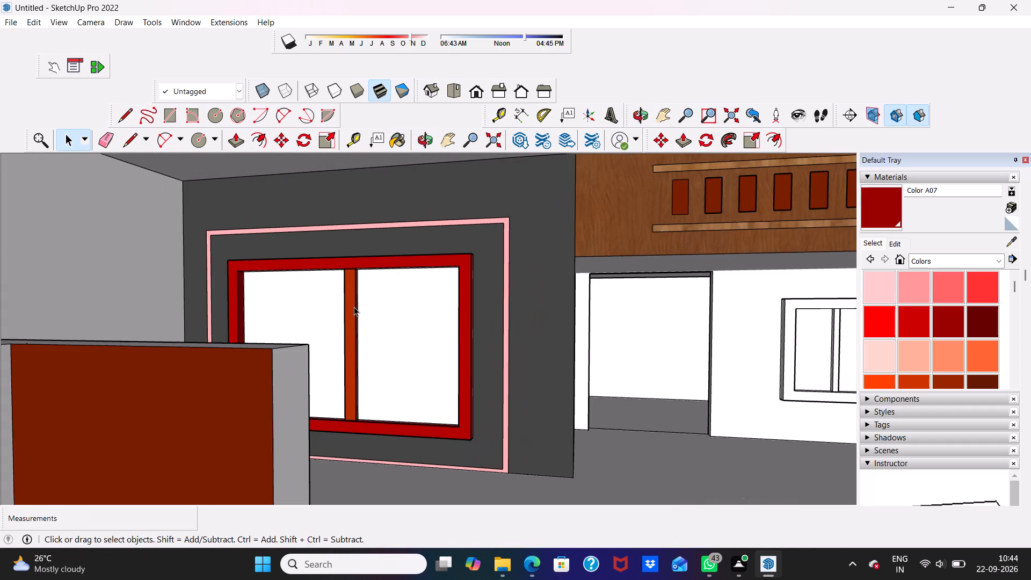
# Paint both panes of the large ground-floor window with Translucent Resin Crush Gray from the Glass and Mirrors materials.
pyautogui.moveTo(354, 307); pyautogui.dragTo(387, 327, button='middle')
pyautogui.scroll(-1, 389, 259)
pyautogui.scroll(1, 715, 346)
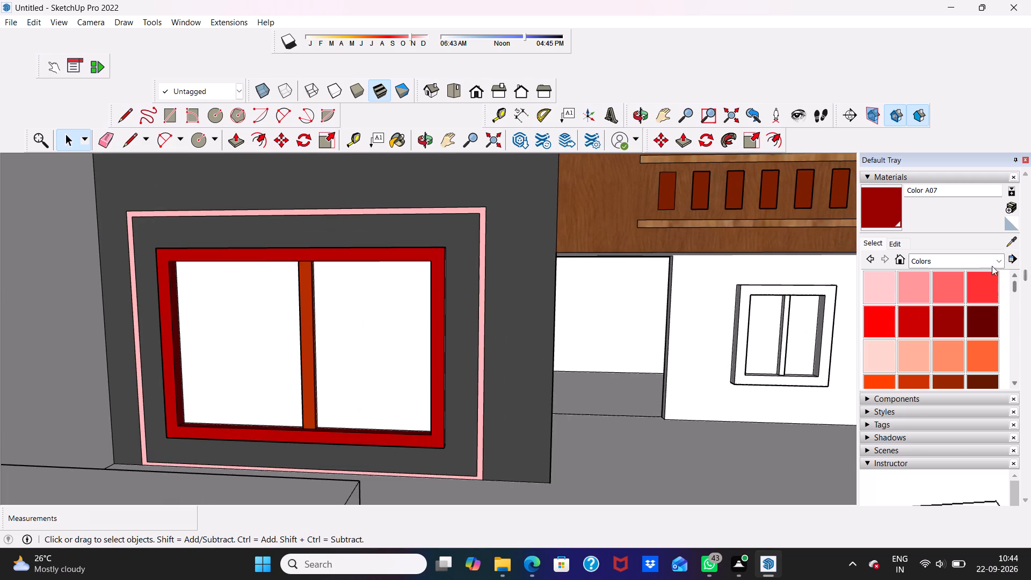
pyautogui.click(999, 262)
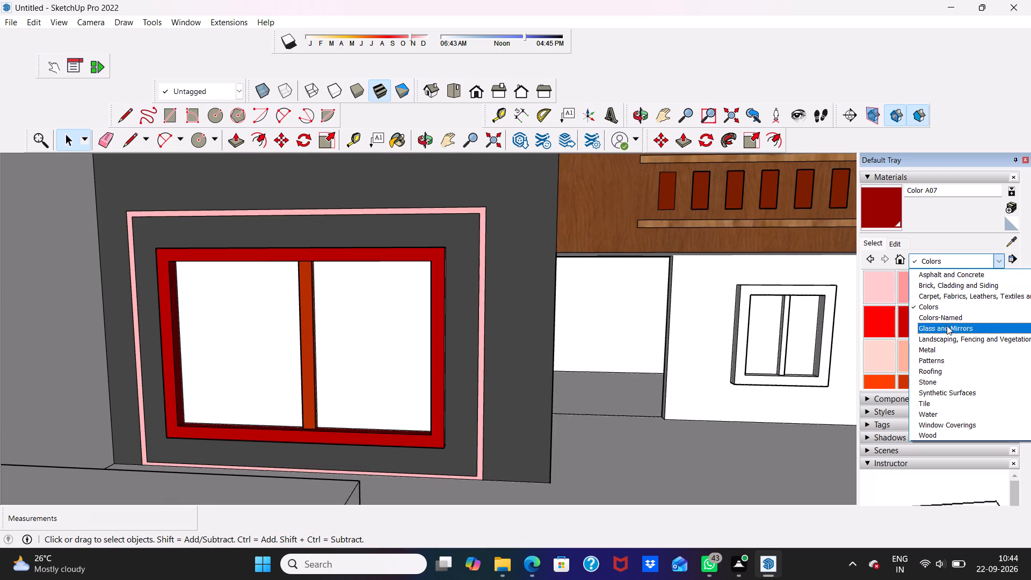
pyautogui.click(947, 325)
pyautogui.scroll(2, 929, 314)
pyautogui.scroll(-2, 968, 316)
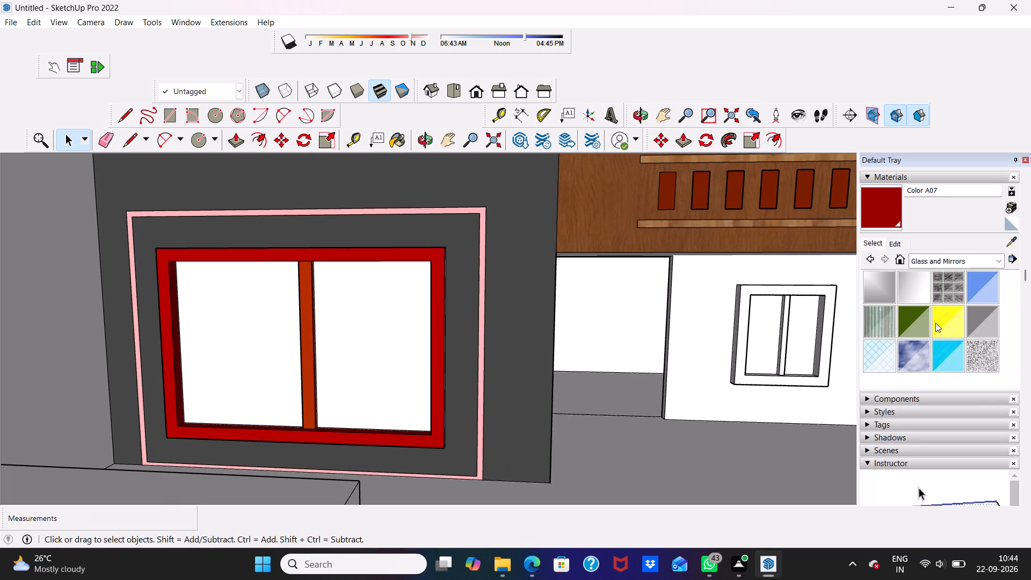
pyautogui.click(984, 346)
pyautogui.scroll(1, 300, 318)
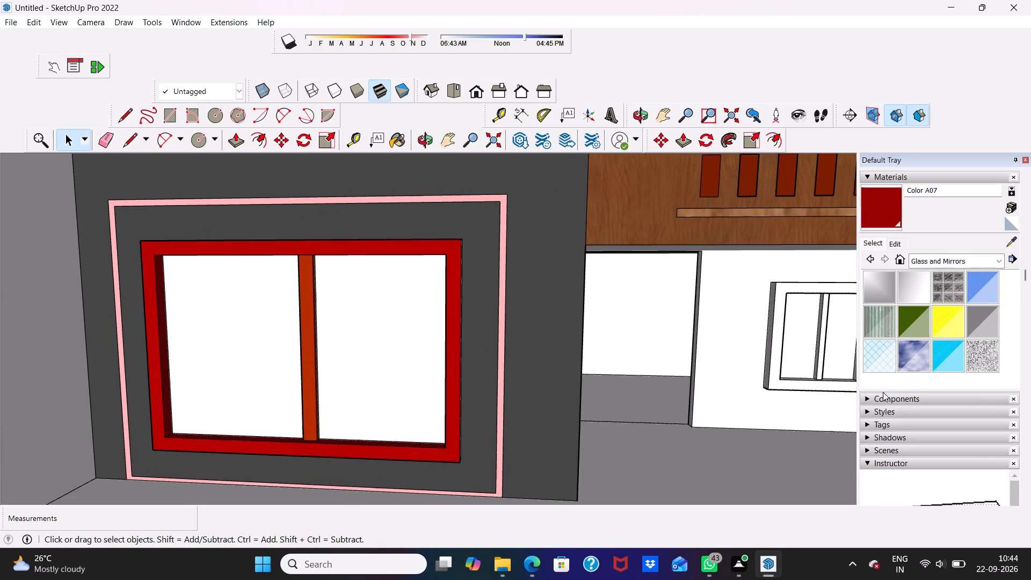
pyautogui.click(983, 354)
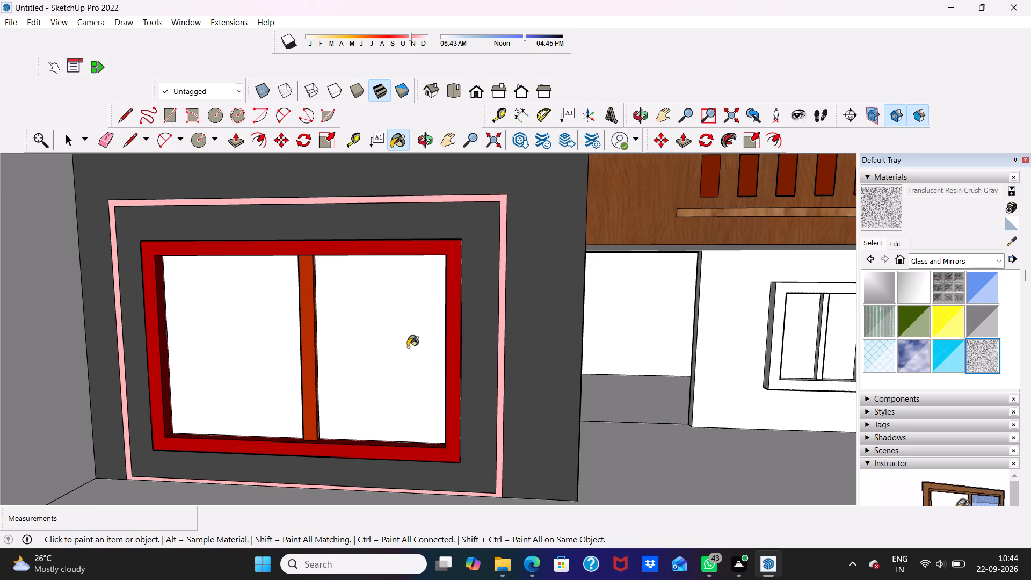
pyautogui.click(396, 342)
pyautogui.scroll(4, 275, 350)
pyautogui.click(273, 347)
pyautogui.scroll(-4, 275, 330)
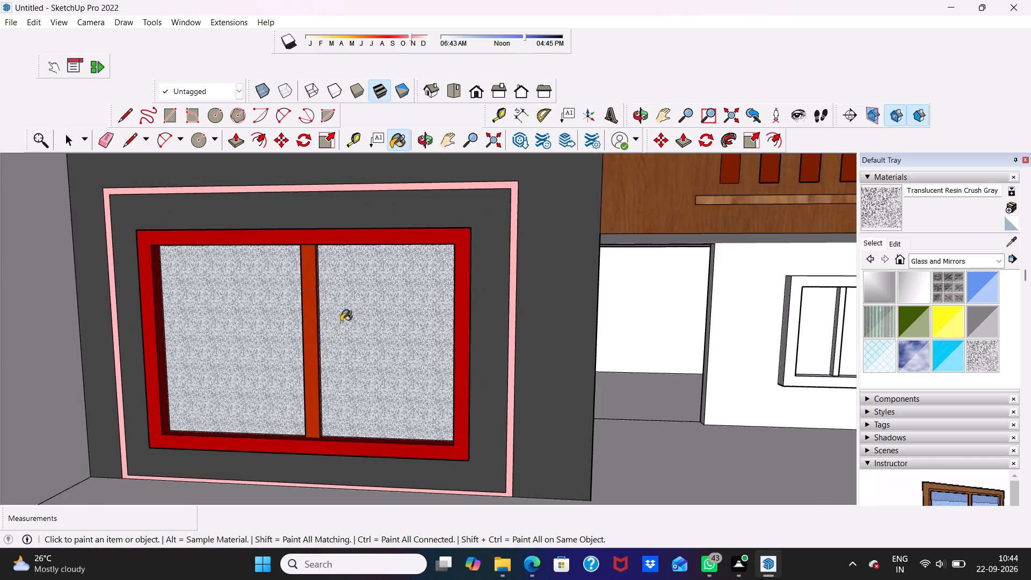
pyautogui.scroll(-4, 341, 322)
pyautogui.moveTo(343, 307); pyautogui.dragTo(368, 314, button='middle')
pyautogui.scroll(2, 368, 314)
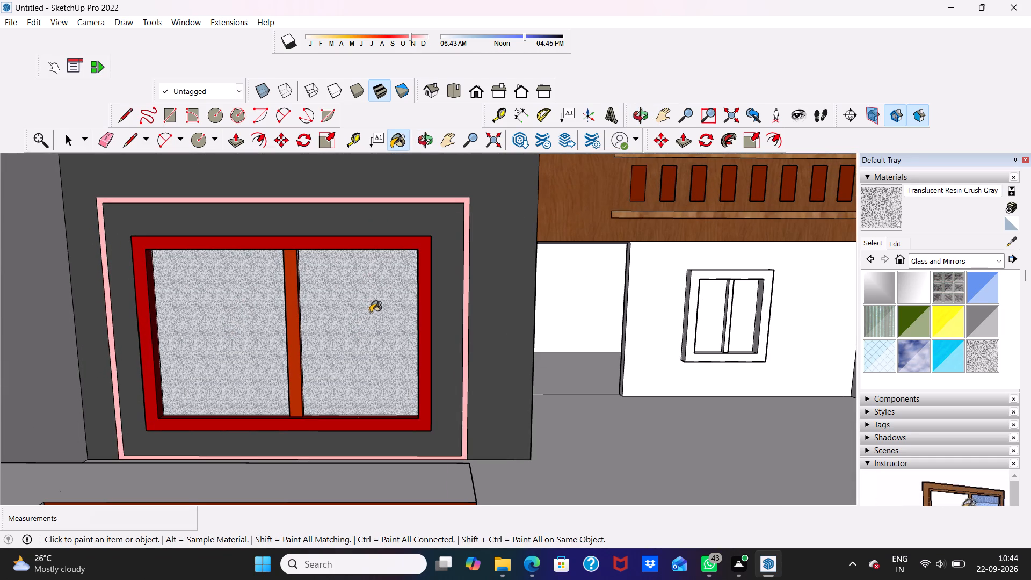
pyautogui.scroll(15, 369, 324)
pyautogui.scroll(-5, 353, 306)
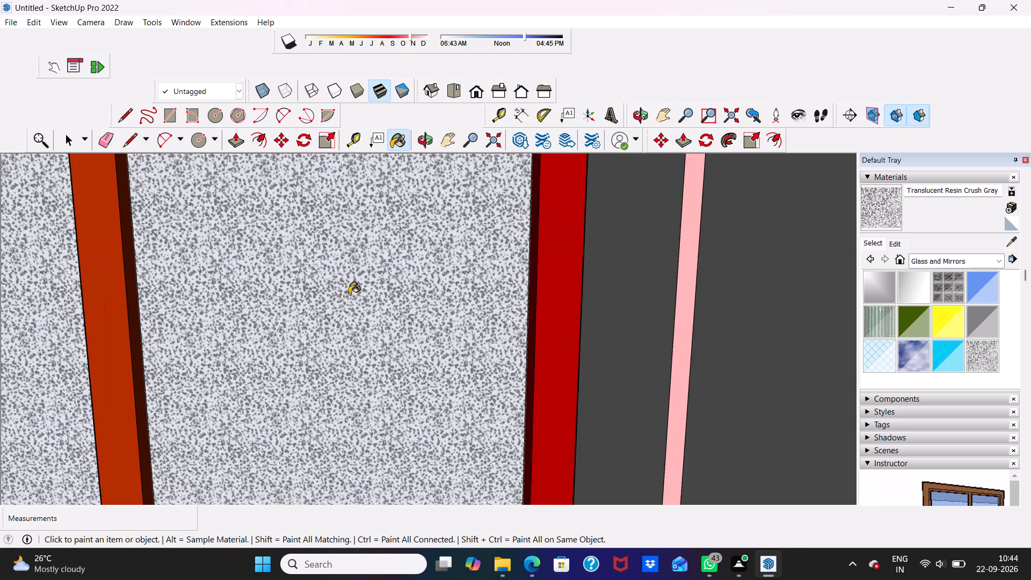
pyautogui.scroll(-12, 349, 294)
pyautogui.press('space')
pyautogui.scroll(-7, 403, 317)
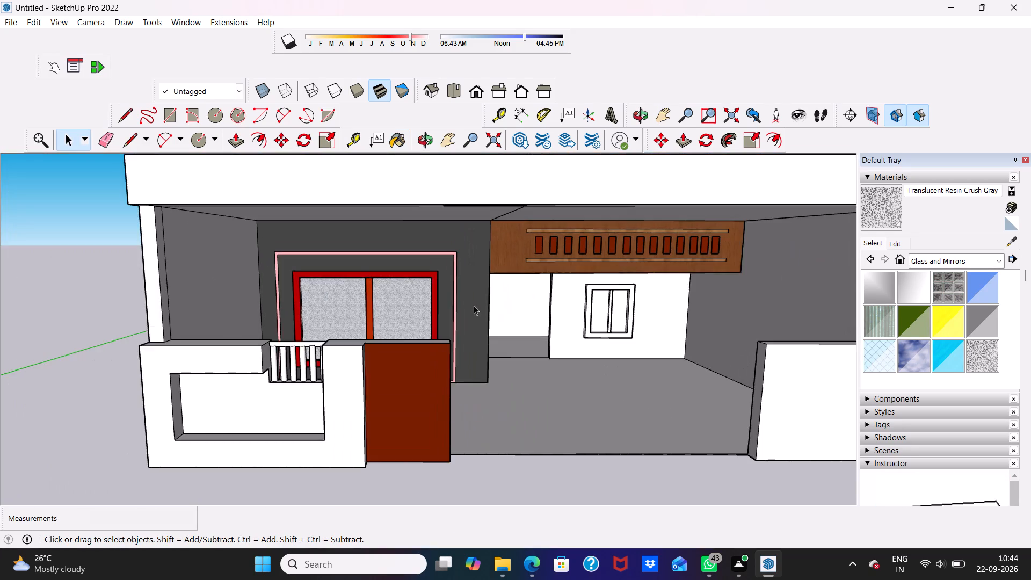
# In front view, draw a rectangle about 6' 4" by 8' 11" filling the doorway opening beside the small porch window.
pyautogui.moveTo(474, 306); pyautogui.dragTo(462, 314, button='middle')
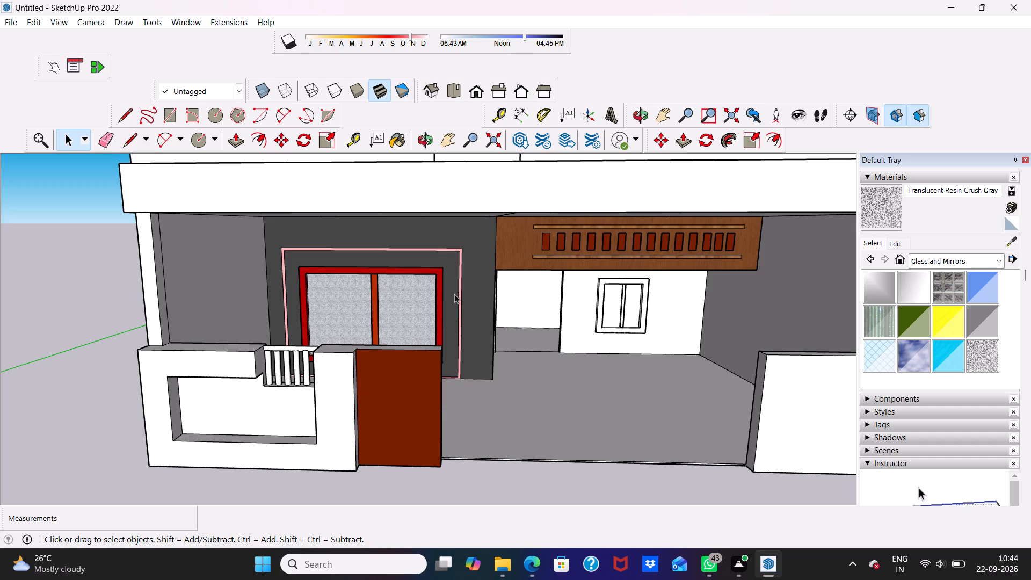
pyautogui.scroll(-3, 477, 314)
pyautogui.scroll(-1, 584, 354)
pyautogui.scroll(5, 637, 301)
pyautogui.moveTo(612, 320); pyautogui.dragTo(602, 289, button='middle')
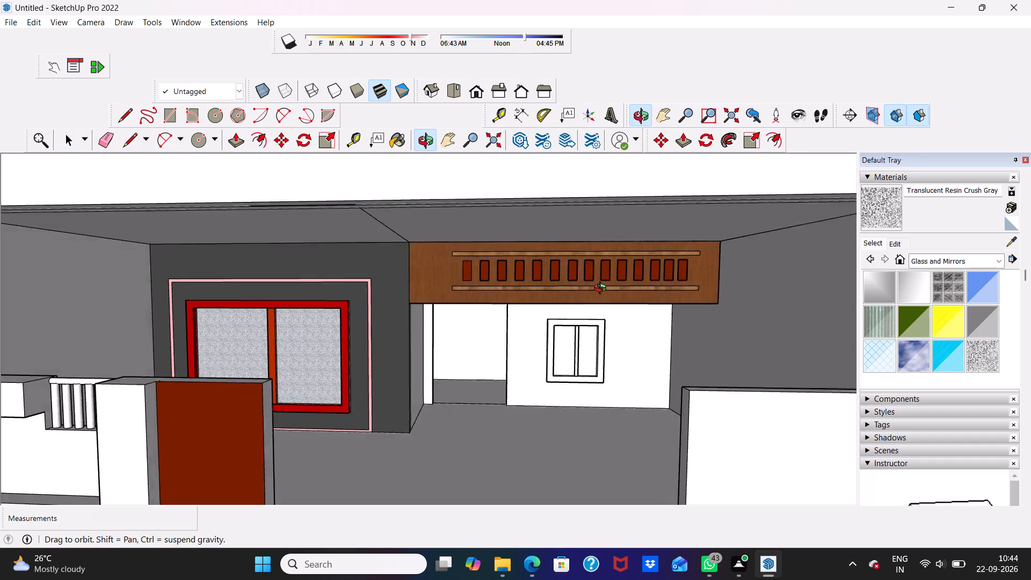
pyautogui.moveTo(602, 289); pyautogui.dragTo(612, 299, button='middle')
pyautogui.scroll(5, 612, 299)
pyautogui.moveTo(596, 365); pyautogui.dragTo(628, 286, button='middle')
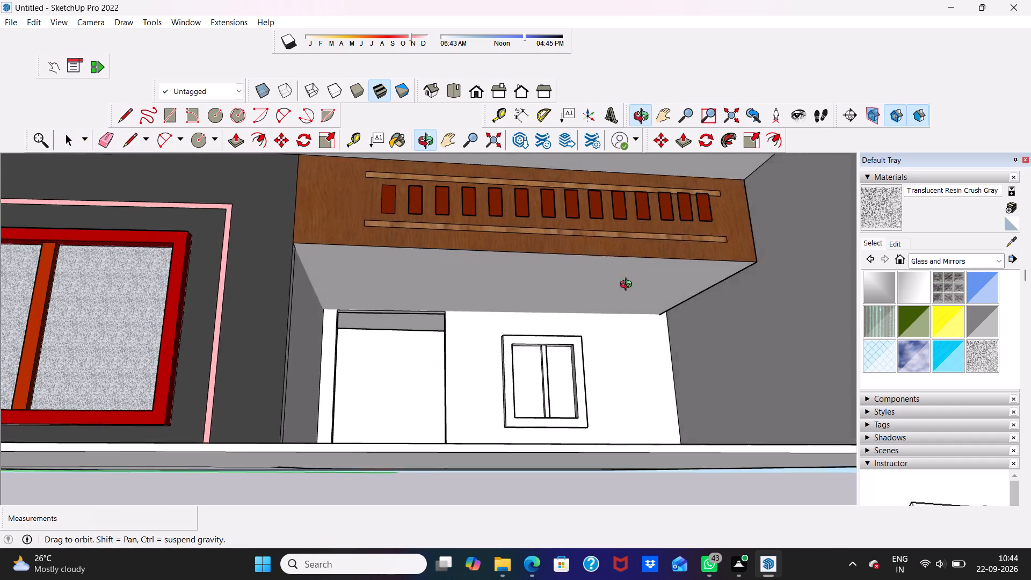
pyautogui.moveTo(628, 286); pyautogui.dragTo(638, 304, button='middle')
pyautogui.scroll(2, 636, 308)
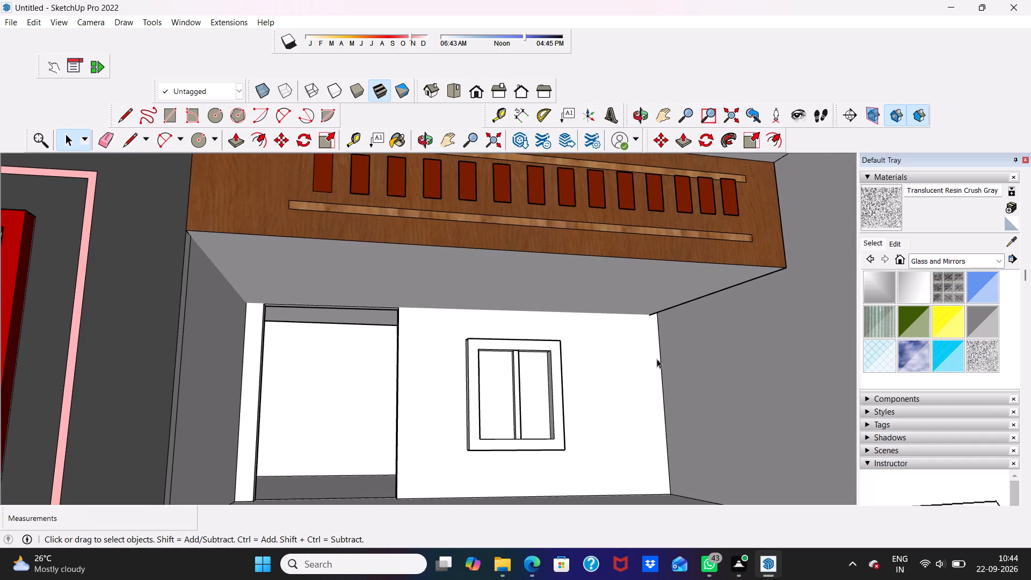
pyautogui.scroll(1, 366, 368)
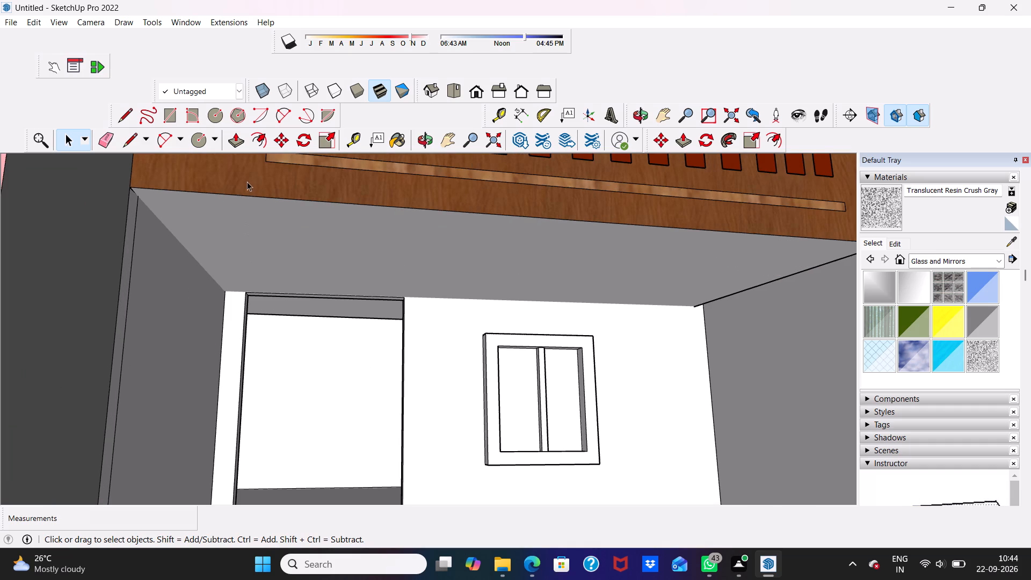
pyautogui.scroll(1, 256, 148)
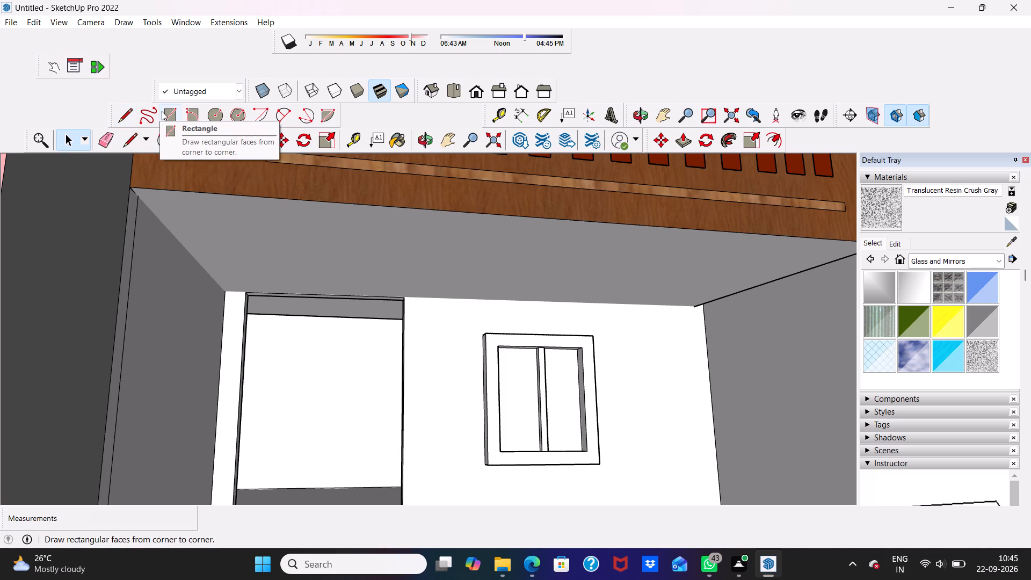
pyautogui.click(168, 111)
pyautogui.scroll(-5, 215, 149)
pyautogui.scroll(2, 244, 430)
pyautogui.scroll(4, 225, 479)
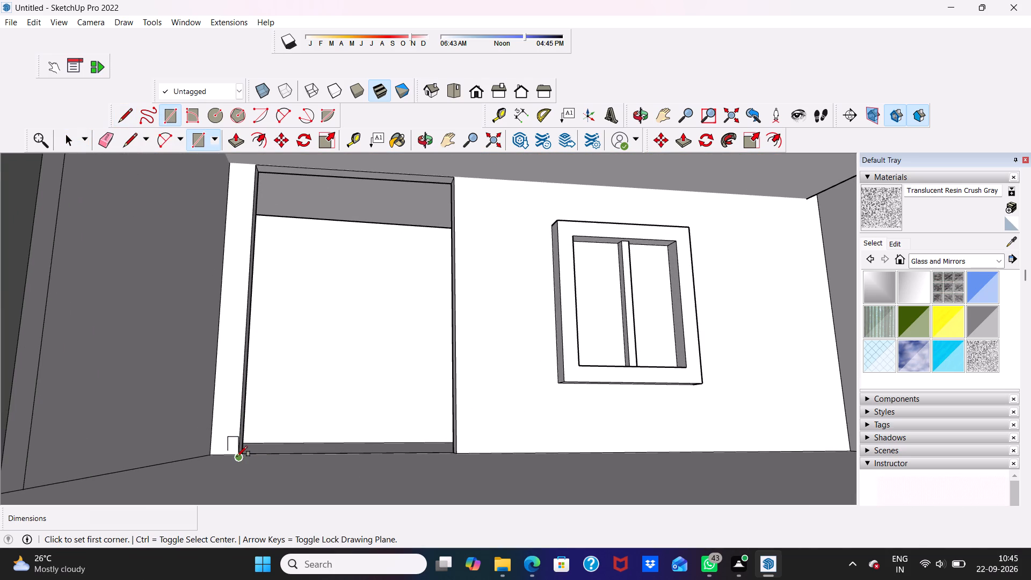
pyautogui.click(237, 456)
pyautogui.scroll(-1, 420, 226)
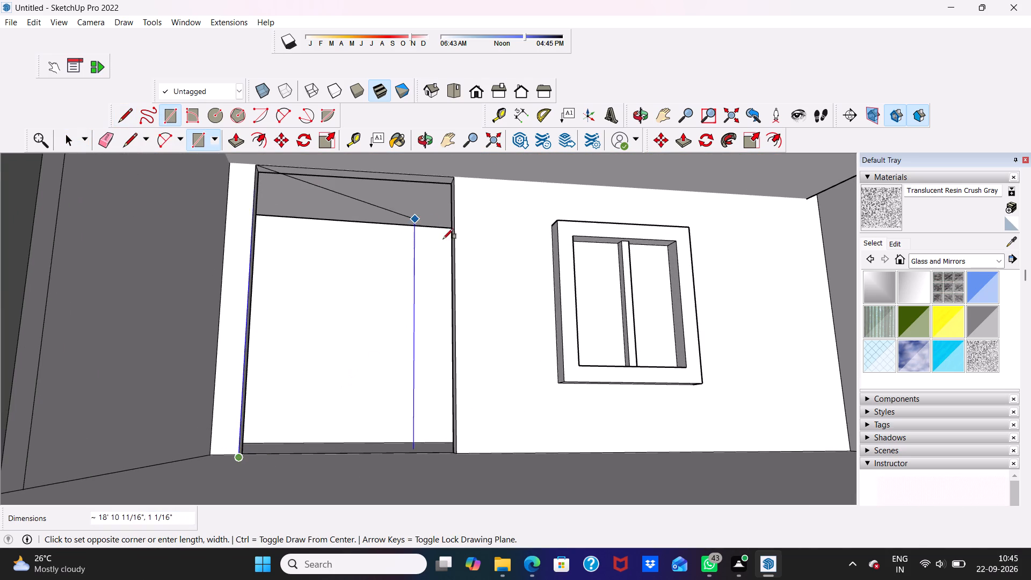
pyautogui.scroll(-1, 433, 243)
pyautogui.click(478, 93)
pyautogui.press('0')
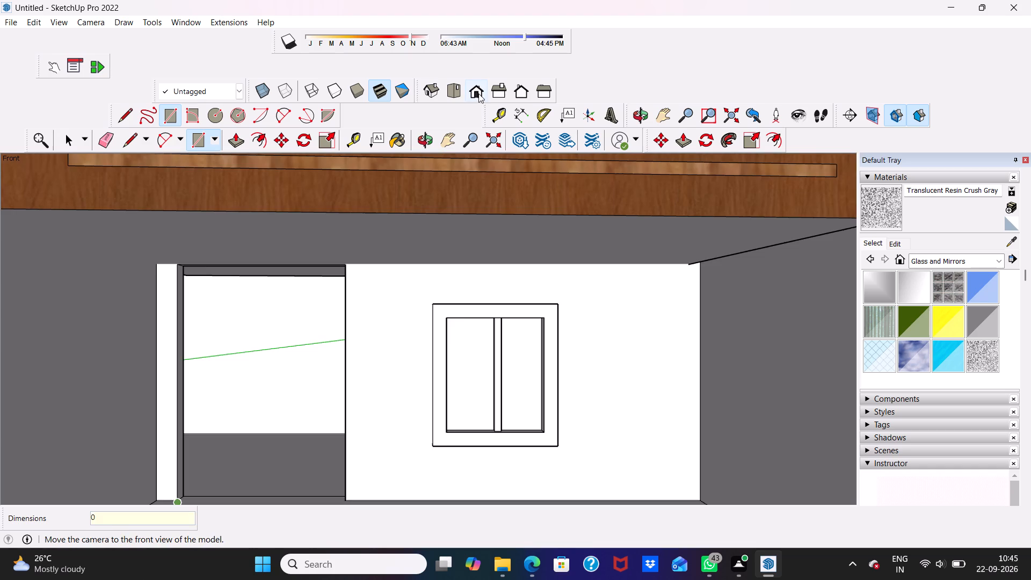
pyautogui.click(346, 266)
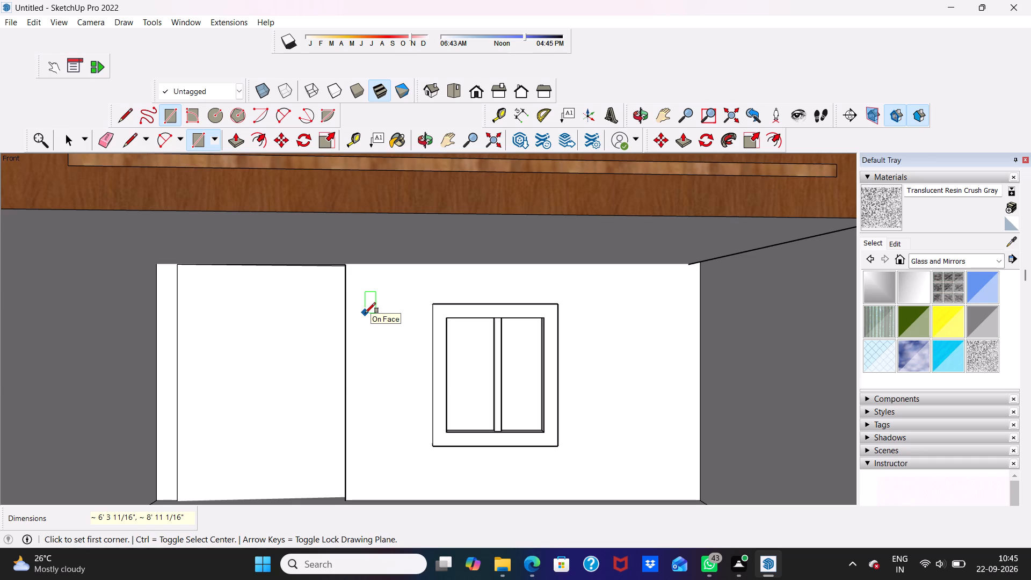
# Offset the doorway rectangle's outline inward by about 5 1/8" to form the door frame border.
pyautogui.click(263, 138)
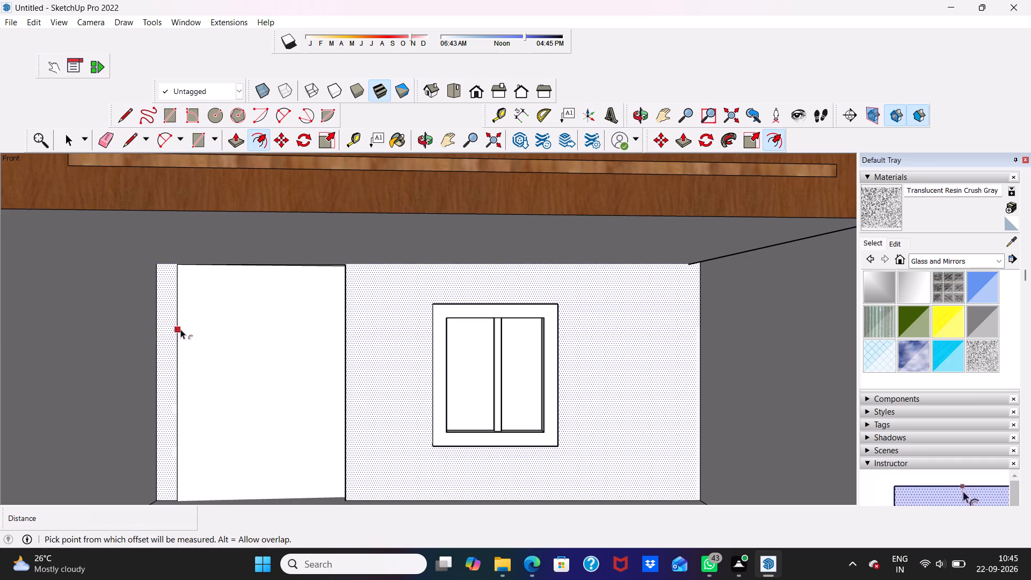
pyautogui.click(183, 328)
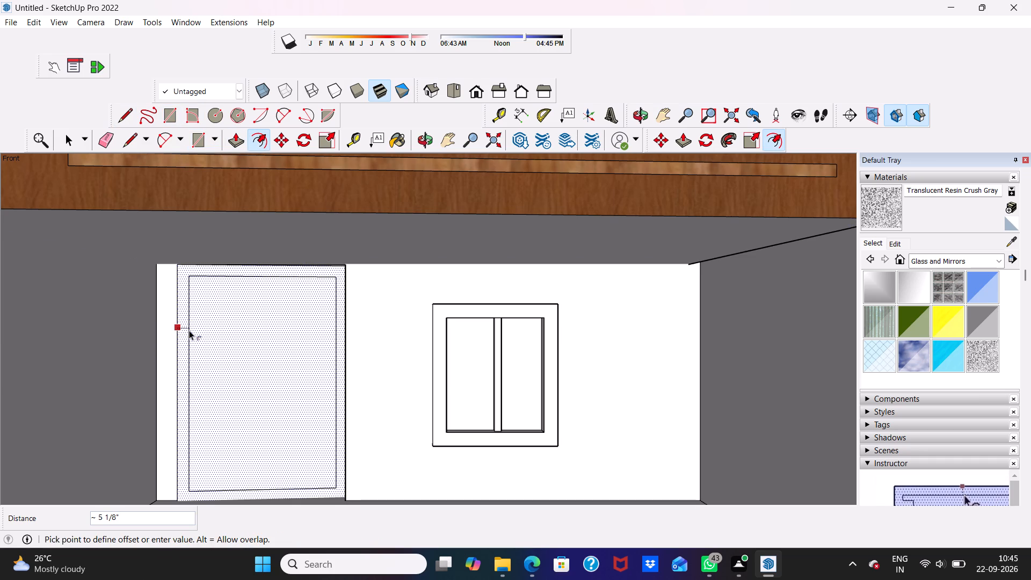
pyautogui.click(189, 330)
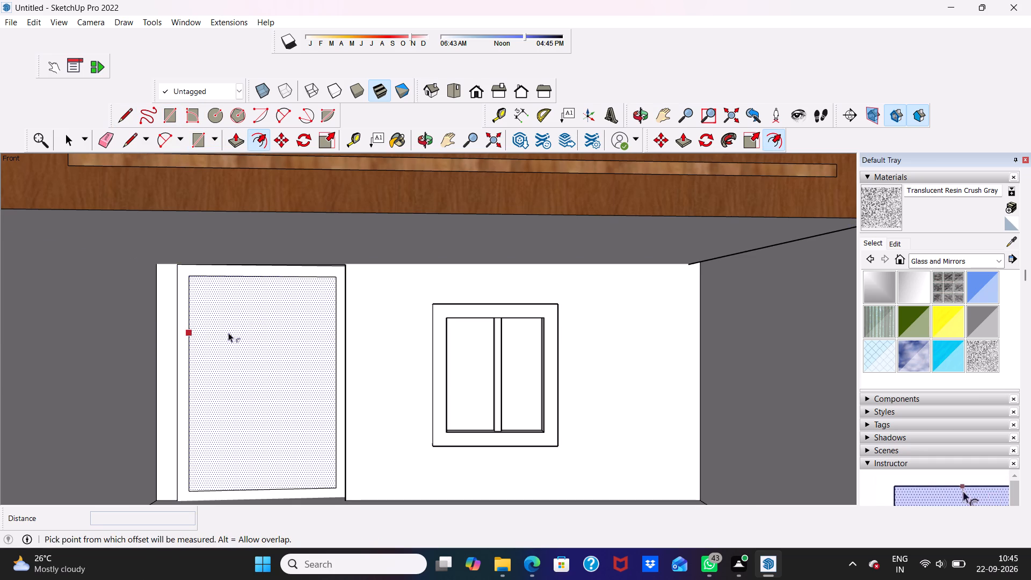
pyautogui.scroll(1, 251, 320)
pyautogui.press('space')
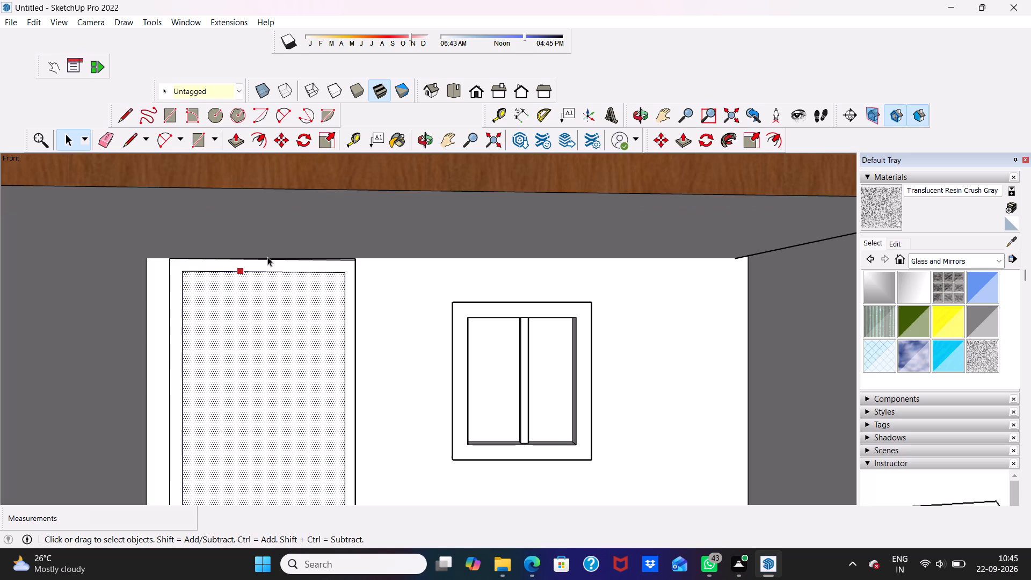
pyautogui.scroll(-9, 303, 216)
pyautogui.click(730, 260)
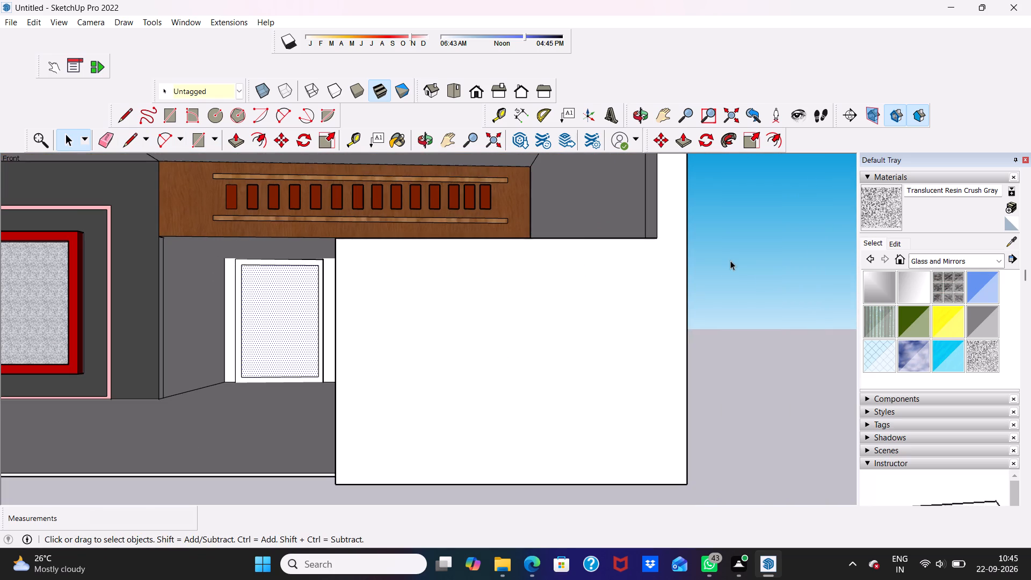
# Draw a vertical centre strip about 4" wide and 8' 1" tall between the top and bottom edges of the inner door panel.
pyautogui.scroll(4, 288, 335)
pyautogui.scroll(4, 278, 284)
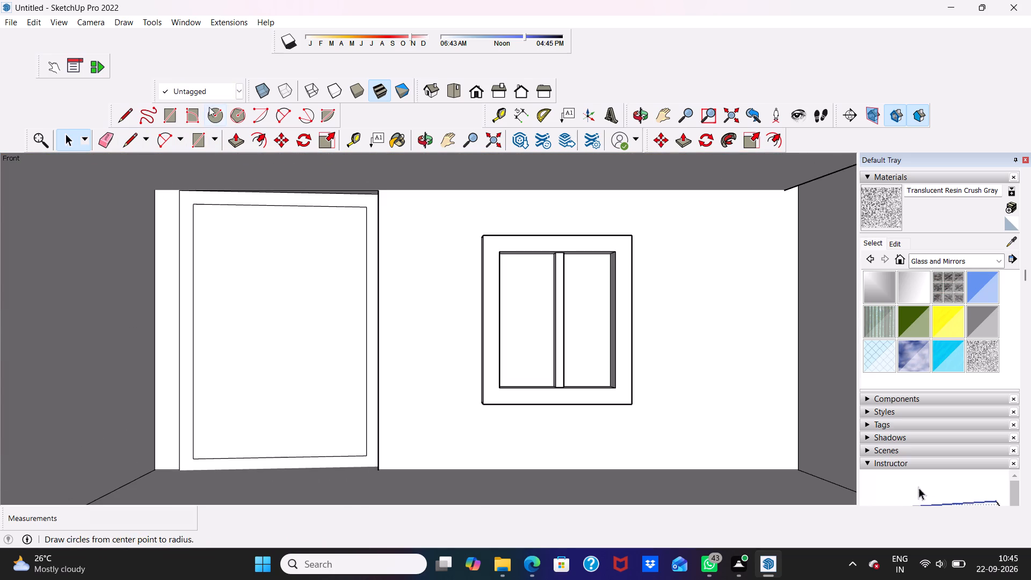
pyautogui.click(167, 117)
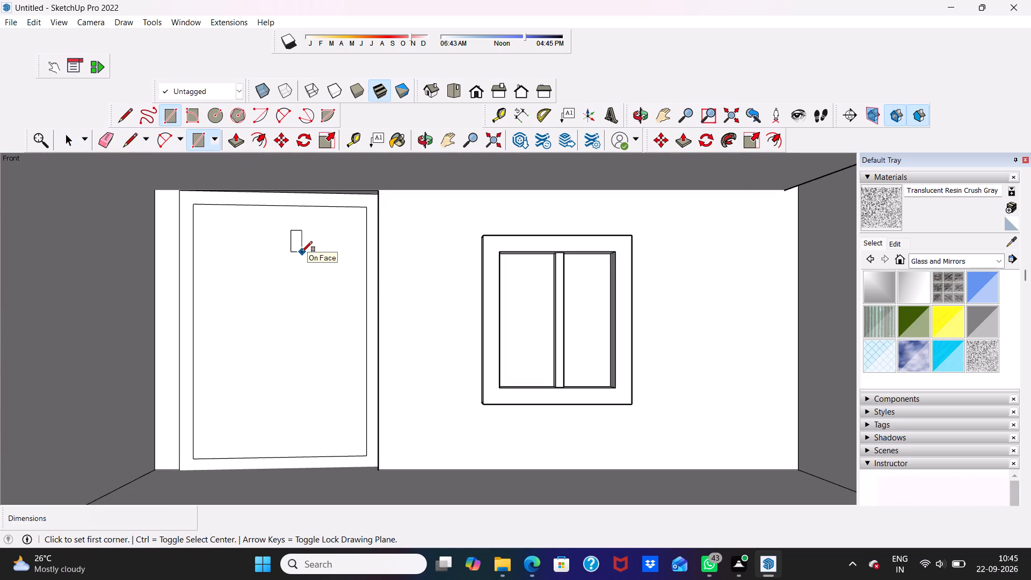
pyautogui.scroll(3, 274, 215)
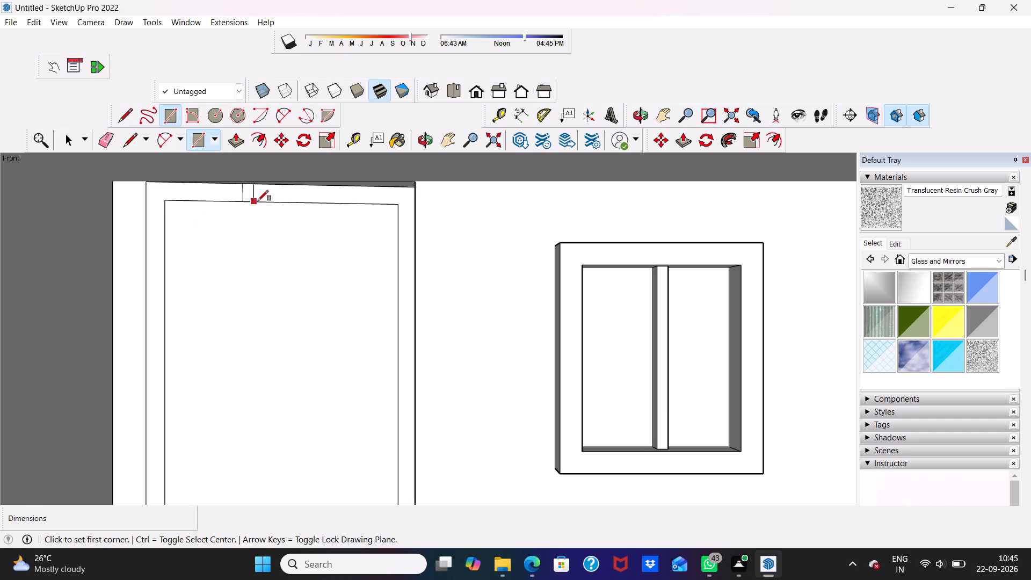
pyautogui.click(284, 203)
pyautogui.scroll(-4, 284, 208)
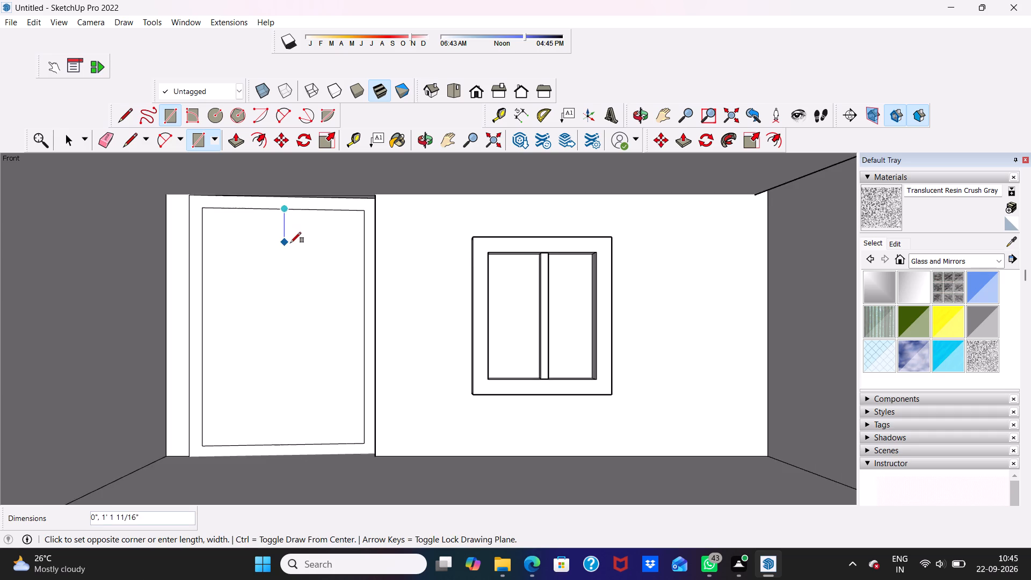
pyautogui.scroll(-2, 291, 241)
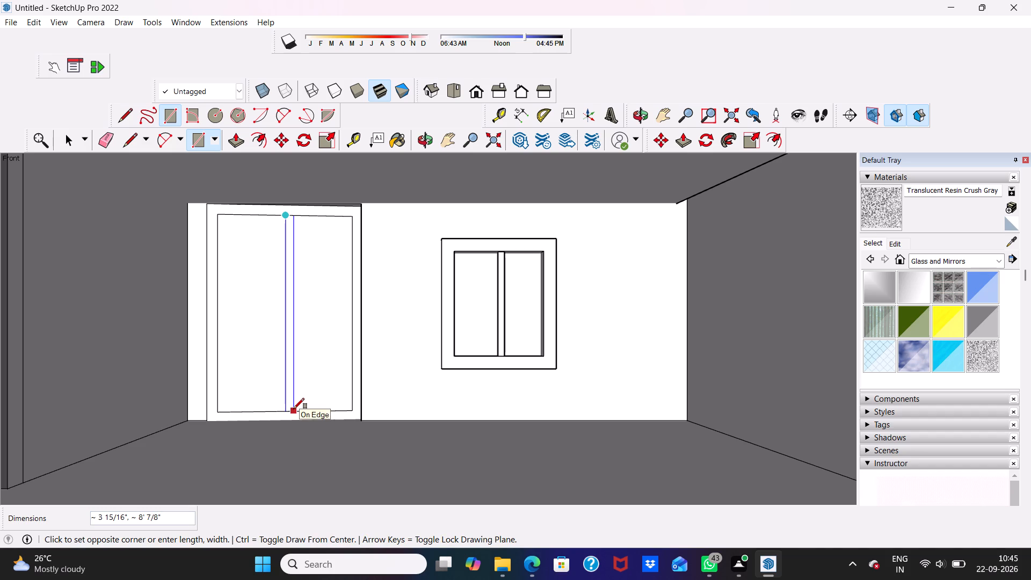
pyautogui.click(294, 408)
pyautogui.press('space')
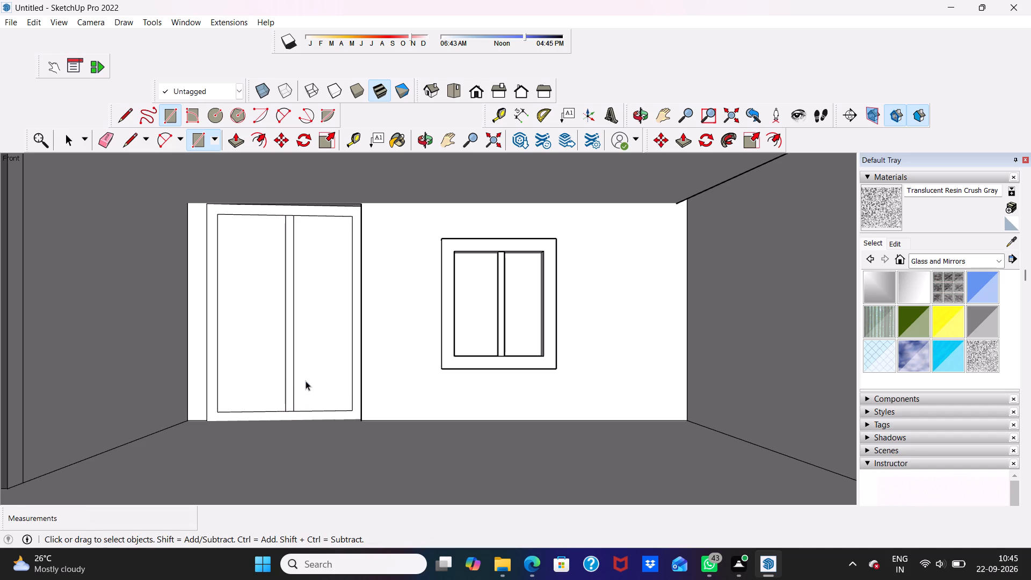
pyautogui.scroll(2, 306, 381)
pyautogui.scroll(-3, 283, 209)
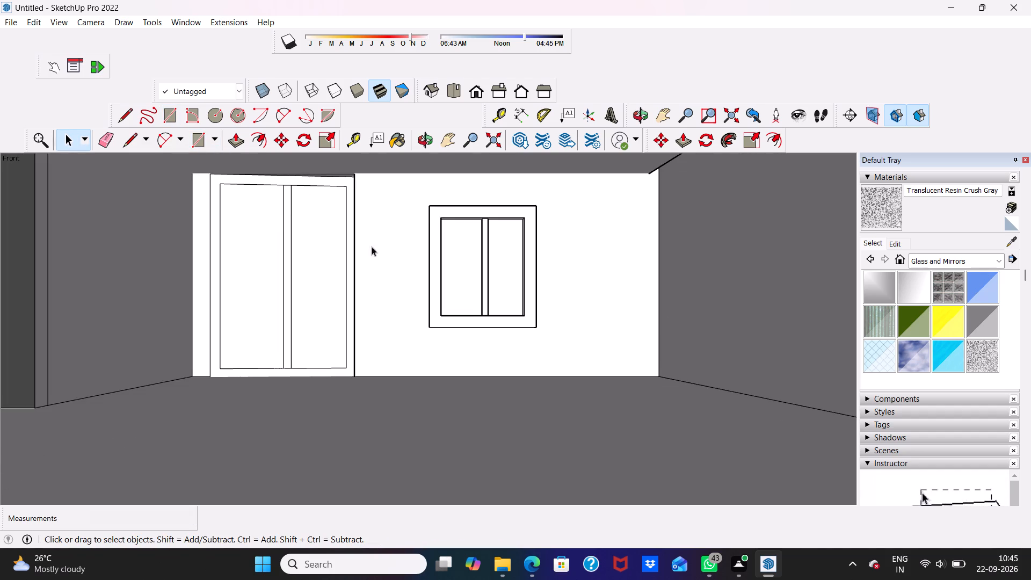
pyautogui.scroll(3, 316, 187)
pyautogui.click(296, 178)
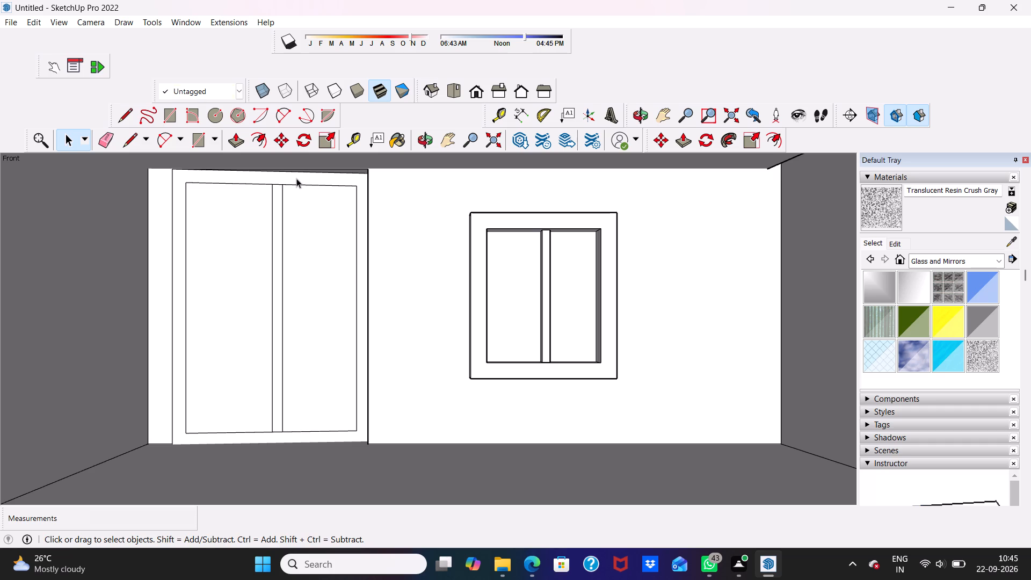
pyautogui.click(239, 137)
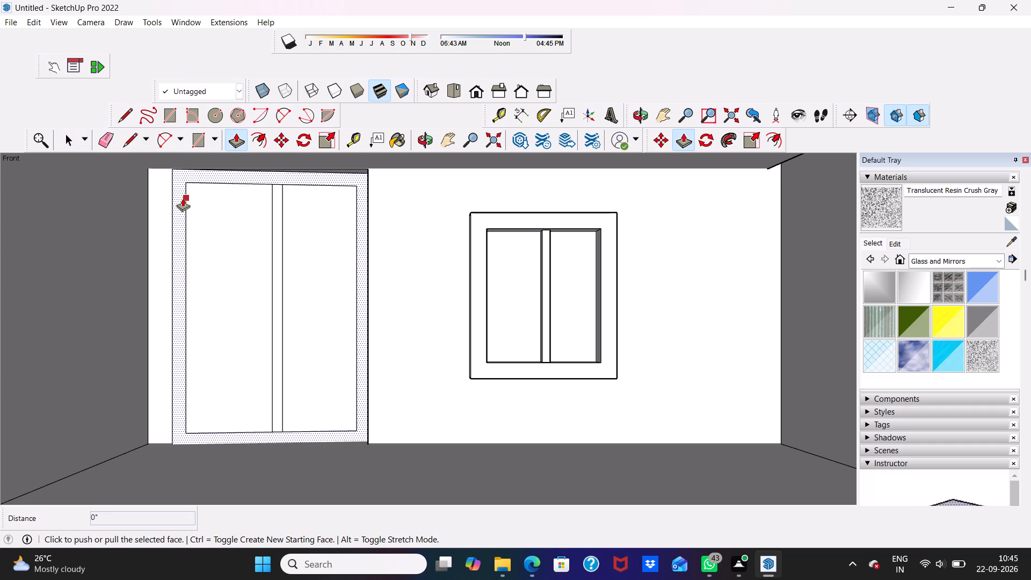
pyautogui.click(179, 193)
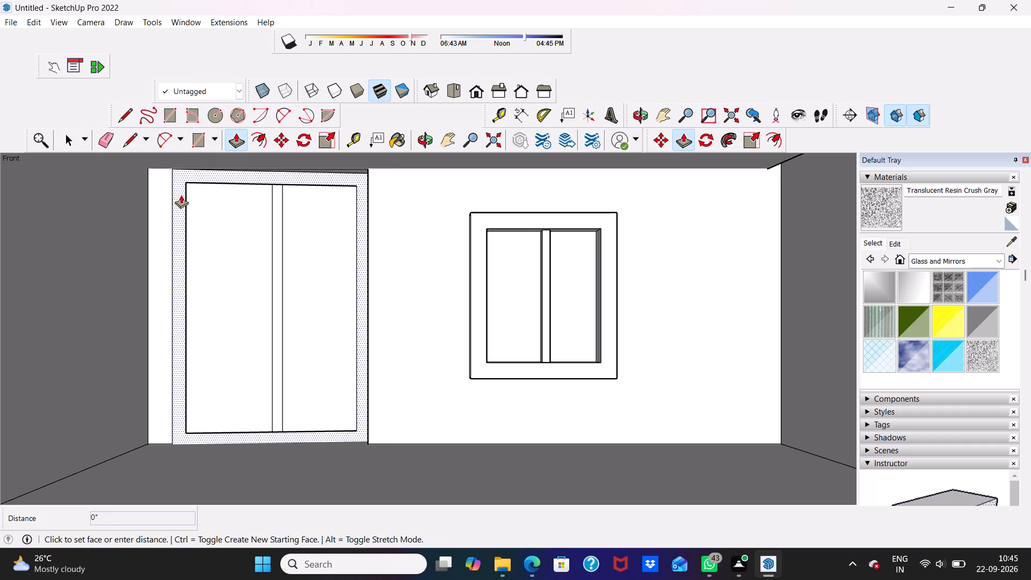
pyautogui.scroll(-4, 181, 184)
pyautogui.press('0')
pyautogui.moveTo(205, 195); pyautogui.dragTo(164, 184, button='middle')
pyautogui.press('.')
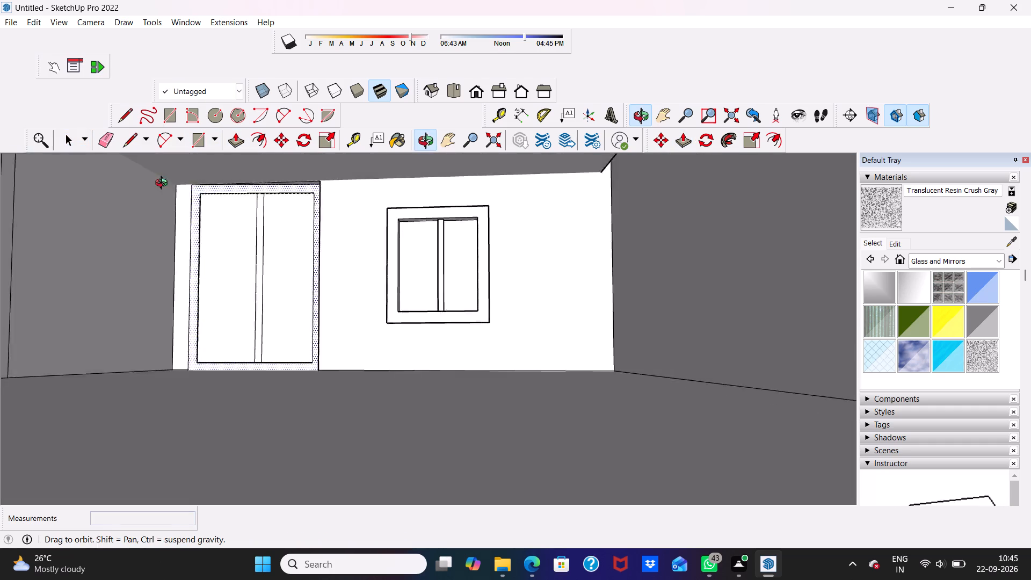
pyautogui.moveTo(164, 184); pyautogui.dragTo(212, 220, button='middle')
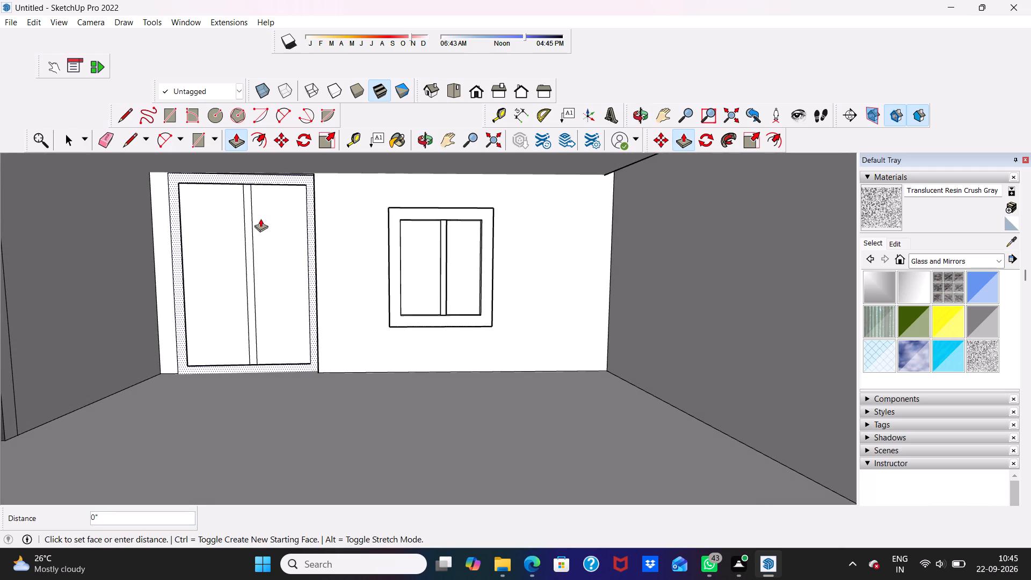
# Undo the door's centre strip and the inward offset that forms its frame border.
pyautogui.hotkey('ctrl', 'z')
pyautogui.scroll(4, 260, 218)
pyautogui.click(140, 215)
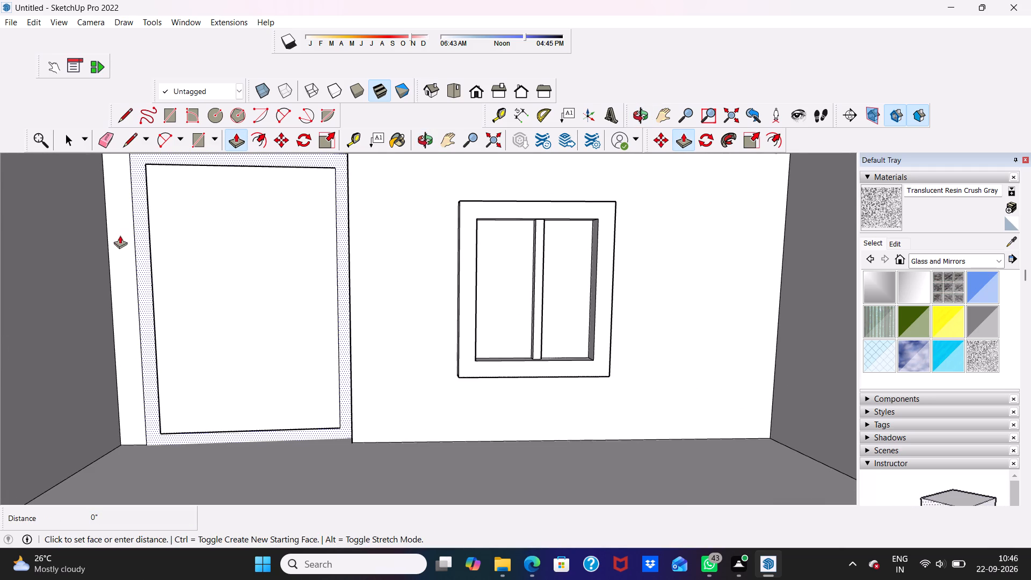
pyautogui.hotkey('ctrl', 'z')
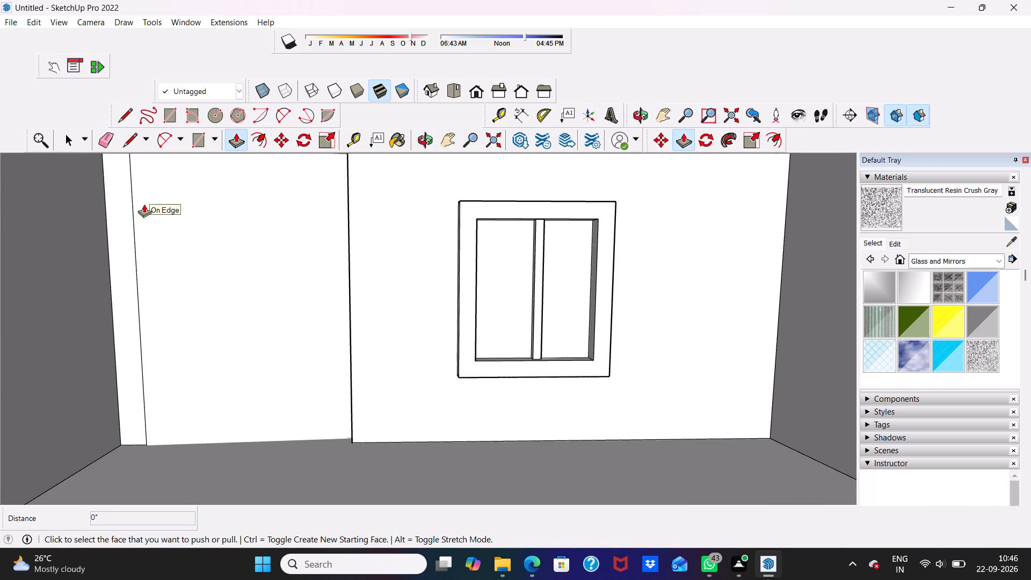
pyautogui.press('space')
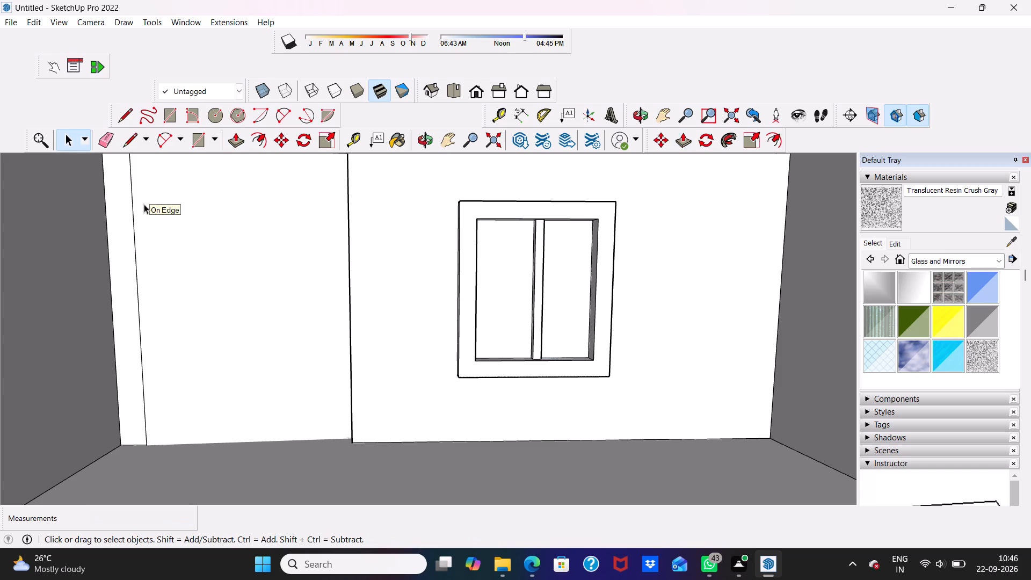
# Offset the doorway rectangle's outline inward by about 3 1/16" to form a thinner door frame border.
pyautogui.scroll(-5, 315, 100)
pyautogui.scroll(4, 266, 129)
pyautogui.click(258, 135)
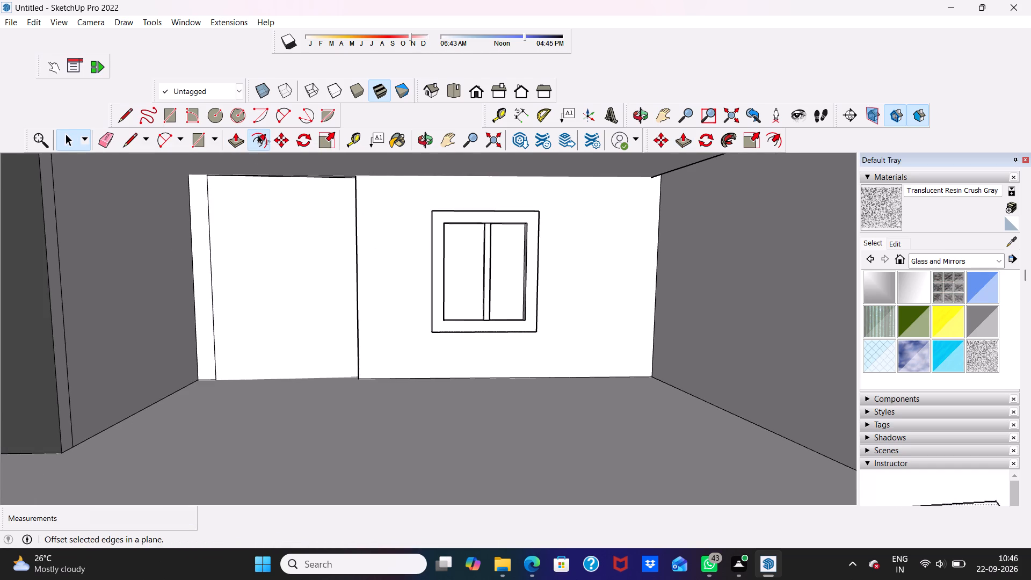
pyautogui.click(222, 236)
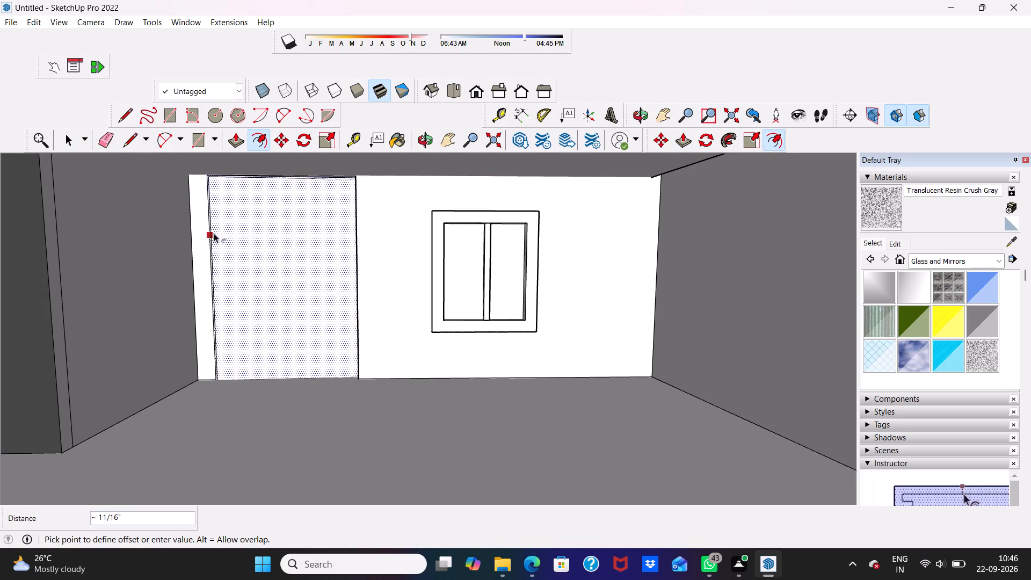
pyautogui.scroll(-1, 230, 255)
pyautogui.scroll(7, 229, 231)
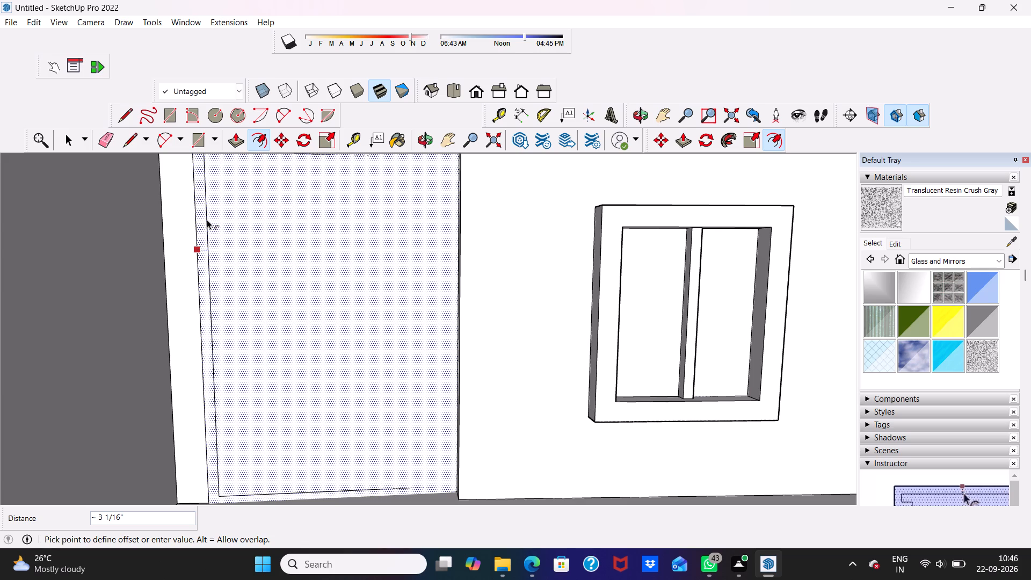
pyautogui.click(207, 220)
pyautogui.scroll(-4, 212, 228)
pyautogui.press('0')
pyautogui.press('0')
pyautogui.press('0')
pyautogui.press('0')
pyautogui.press('0')
pyautogui.moveTo(258, 246); pyautogui.dragTo(244, 274, button='middle')
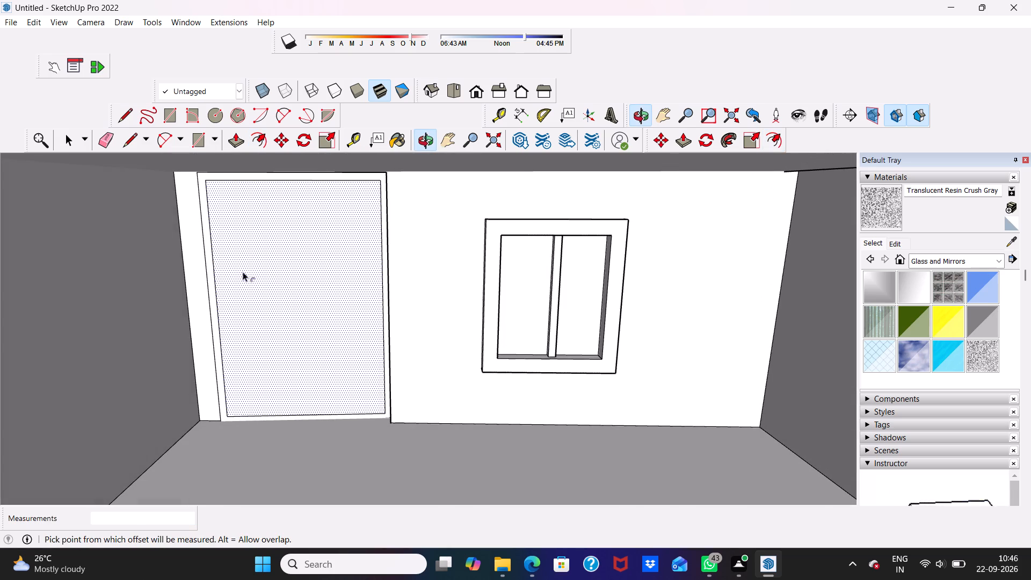
pyautogui.press('space')
pyautogui.scroll(-4, 243, 220)
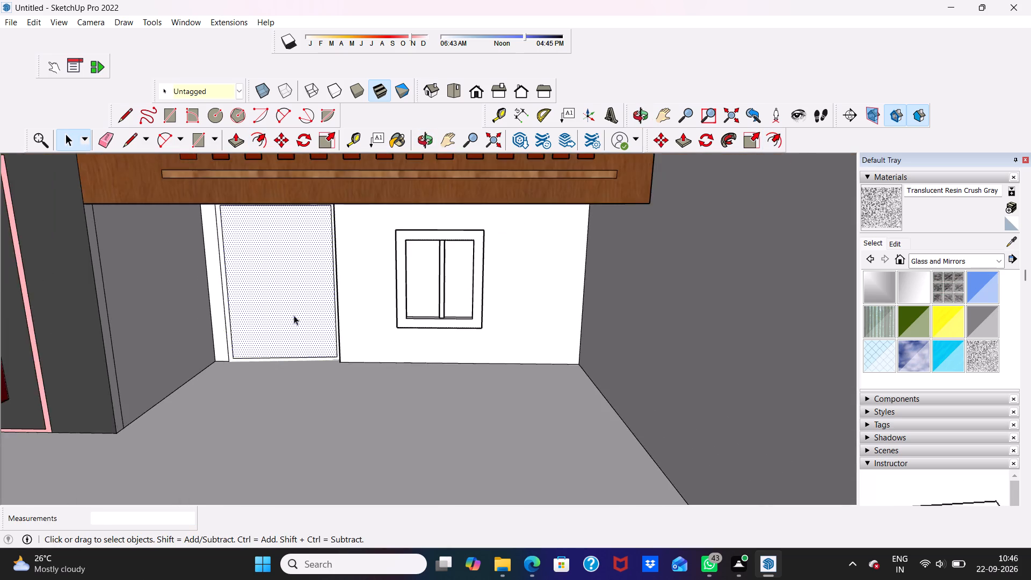
pyautogui.scroll(-5, 294, 315)
pyautogui.moveTo(768, 325); pyautogui.dragTo(774, 329)
pyautogui.scroll(3, 446, 299)
pyautogui.scroll(4, 298, 328)
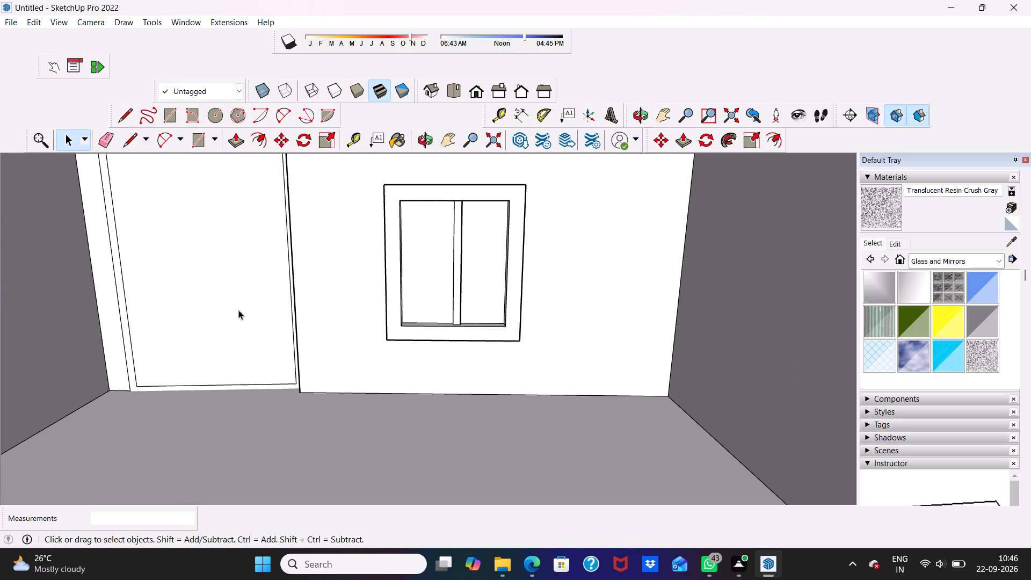
# Draw a narrow vertical centre strip about 8' 5" tall from the inner door panel's top-edge midpoint to its bottom edge.
pyautogui.scroll(-5, 235, 343)
pyautogui.press('0')
pyautogui.press('0')
pyautogui.press('0')
pyautogui.press('0')
pyautogui.press('0')
pyautogui.press('0')
pyautogui.press('0')
pyautogui.press('0')
pyautogui.press('0')
pyautogui.press('0')
pyautogui.press('0')
pyautogui.press('0')
pyautogui.press('0')
pyautogui.press('0')
pyautogui.press('0')
pyautogui.press('0')
pyautogui.press('0')
pyautogui.press('0')
pyautogui.press('0')
pyautogui.press('0')
pyautogui.moveTo(242, 281); pyautogui.dragTo(266, 245, button='middle')
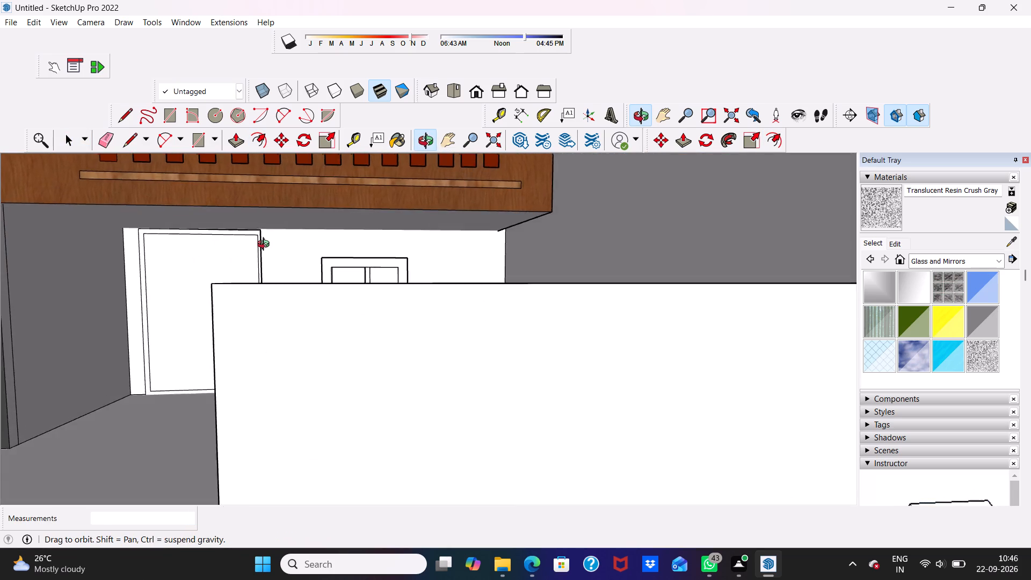
pyautogui.moveTo(266, 245); pyautogui.dragTo(294, 243, button='middle')
pyautogui.scroll(4, 260, 213)
pyautogui.click(171, 117)
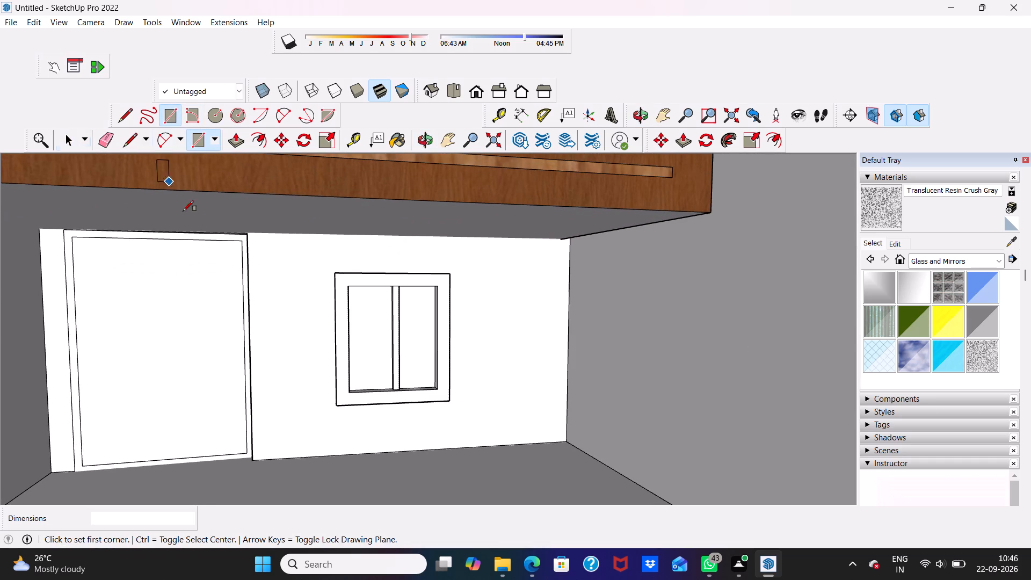
pyautogui.scroll(1, 163, 258)
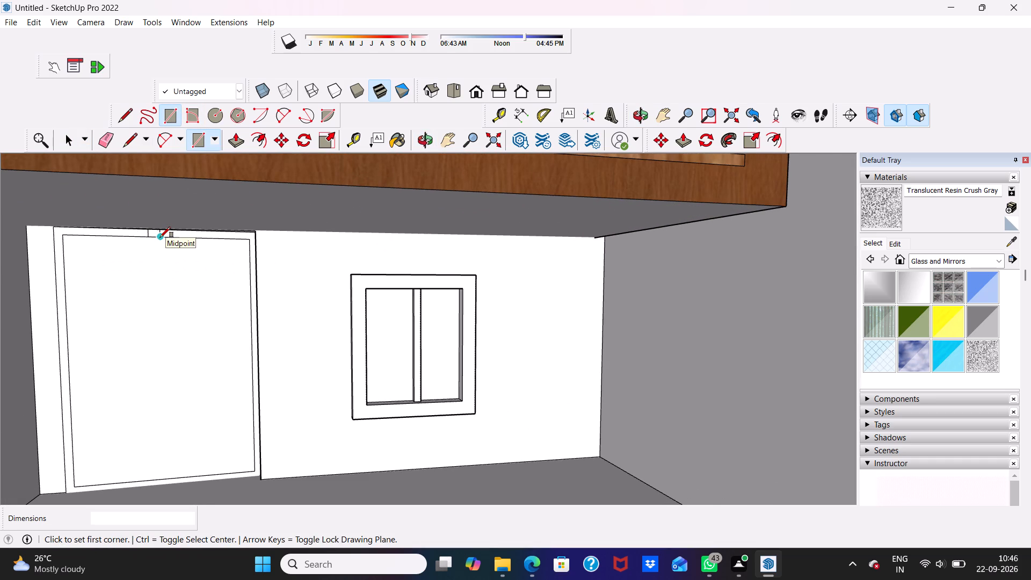
pyautogui.click(160, 237)
pyautogui.scroll(-2, 165, 310)
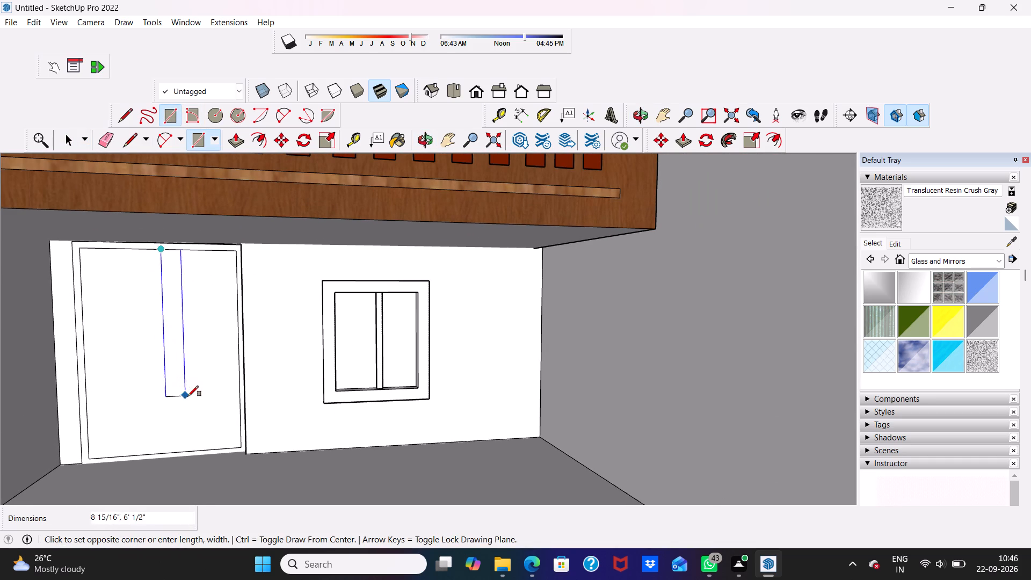
pyautogui.scroll(2, 178, 451)
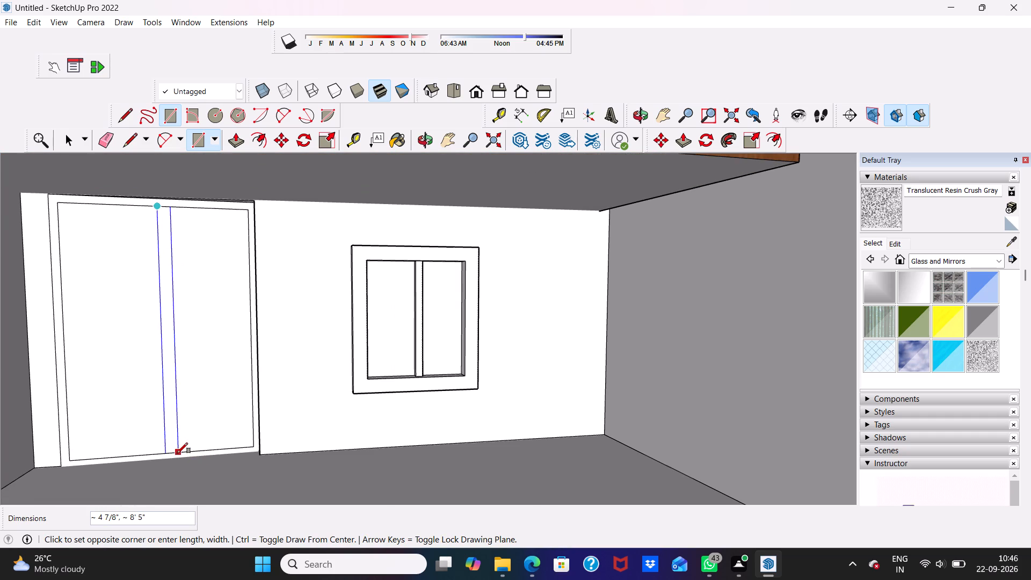
pyautogui.click(175, 456)
pyautogui.press('space')
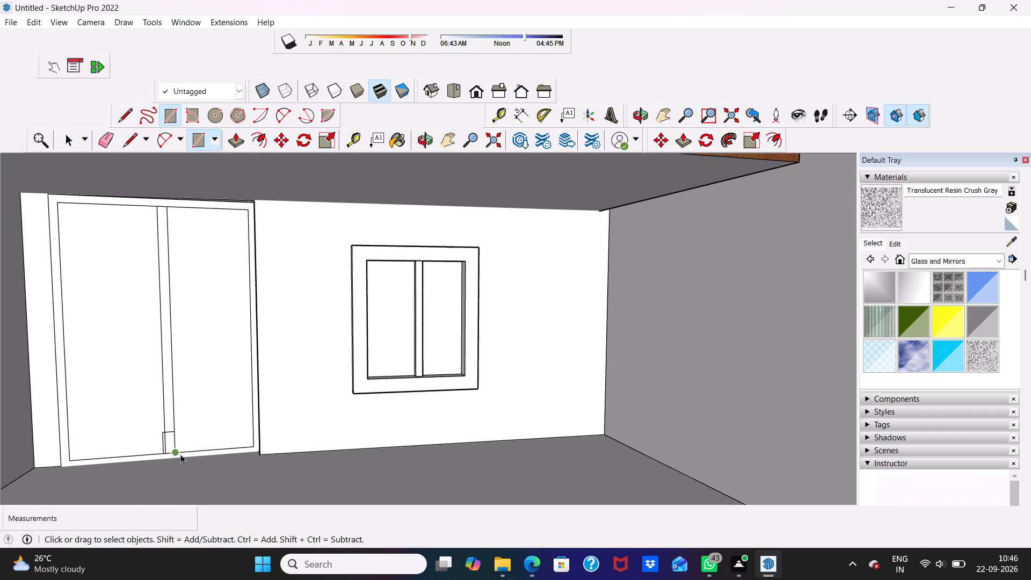
# Push/Pull the door's outer frame border outward by 3".
pyautogui.scroll(1, 180, 454)
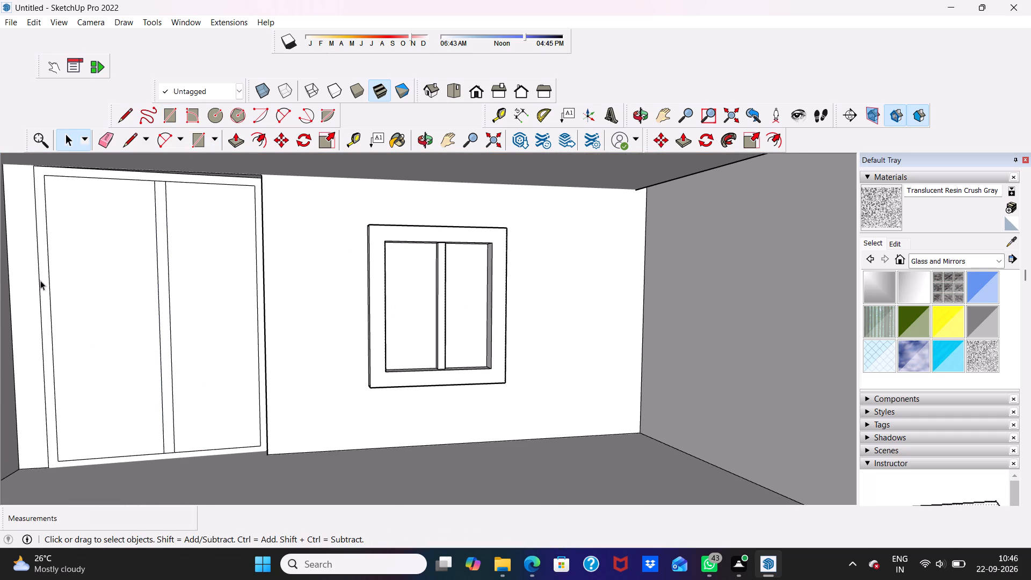
pyautogui.click(40, 280)
pyautogui.click(46, 288)
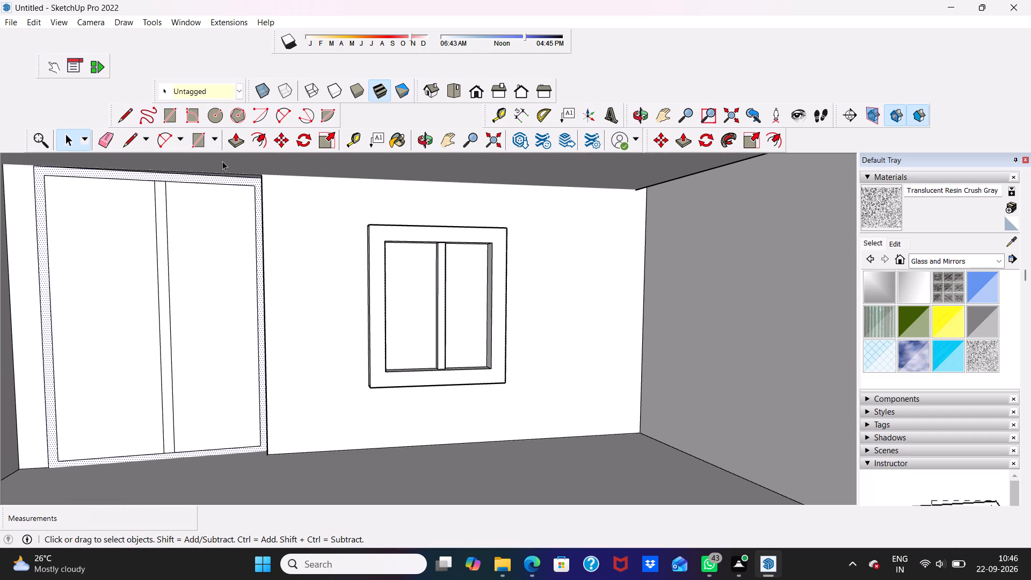
pyautogui.click(235, 140)
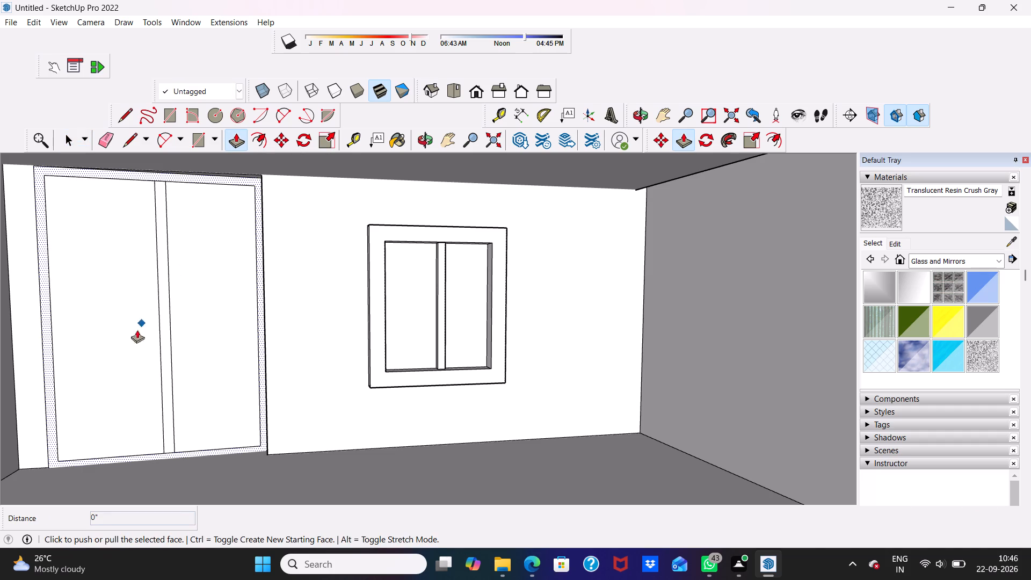
pyautogui.click(49, 354)
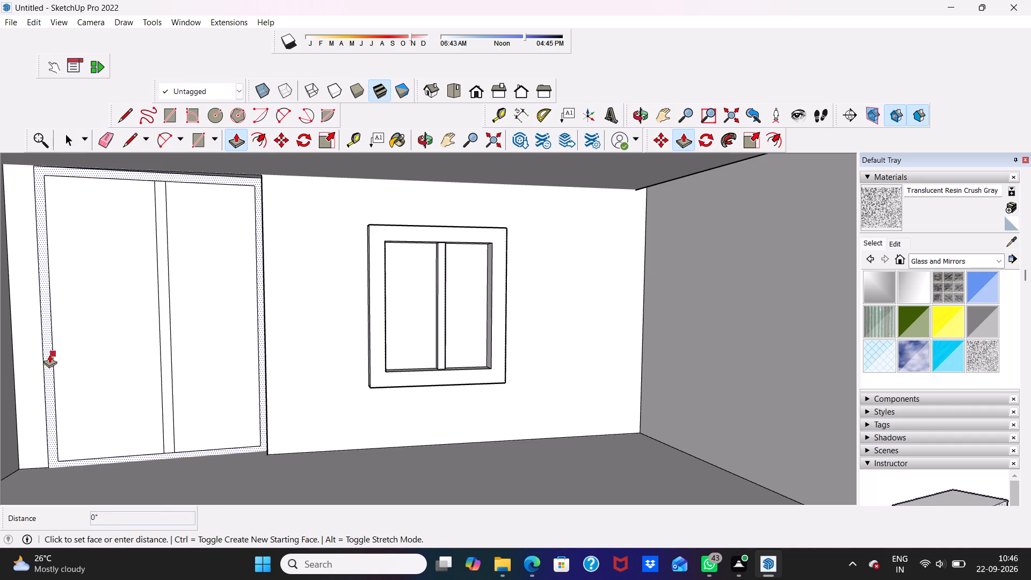
pyautogui.scroll(-2, 49, 330)
pyautogui.scroll(5, 34, 336)
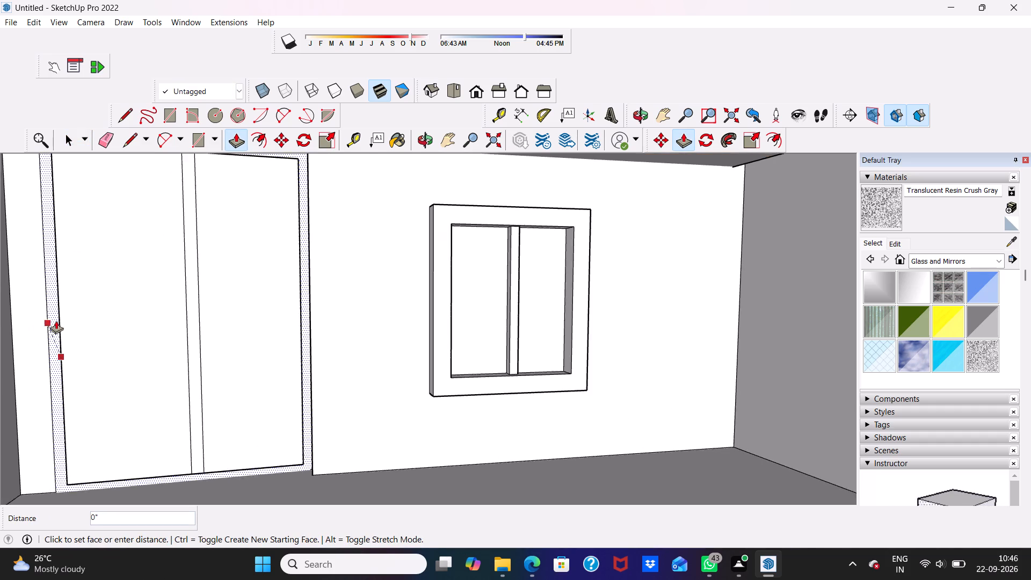
pyautogui.scroll(6, 56, 321)
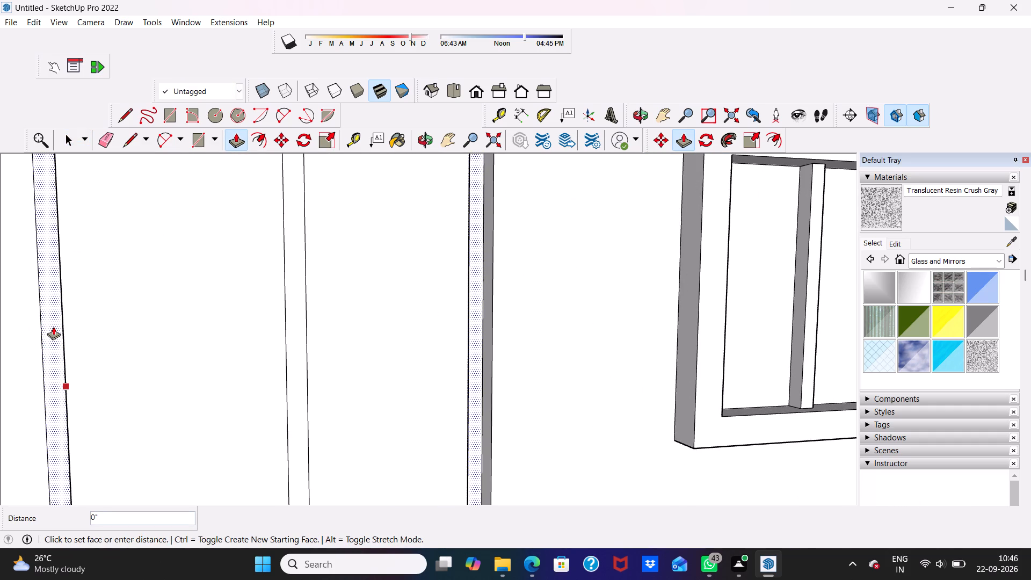
pyautogui.click(55, 321)
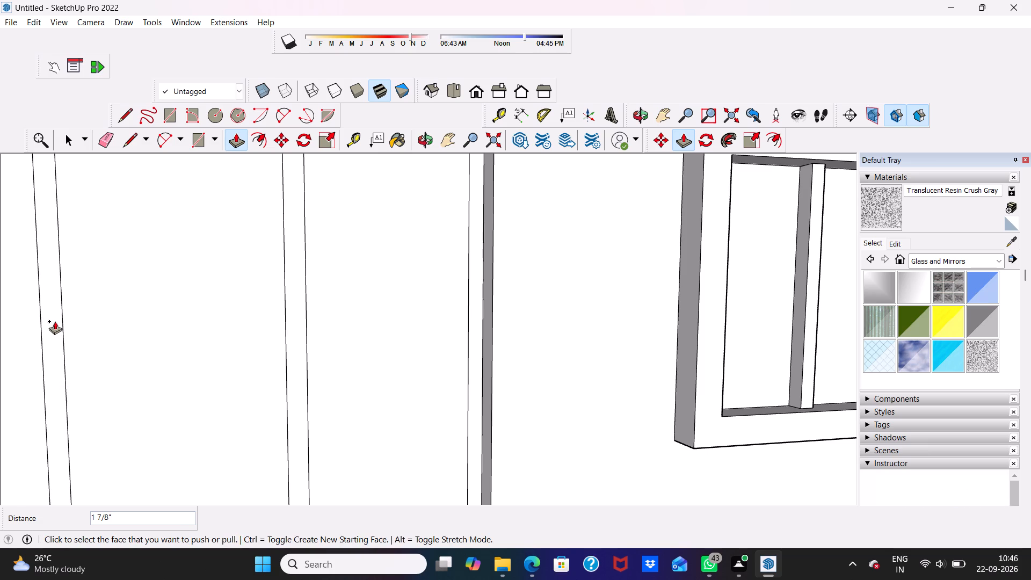
pyautogui.scroll(-6, 40, 351)
pyautogui.moveTo(43, 351); pyautogui.dragTo(0, 394, button='middle')
pyautogui.scroll(4, 164, 356)
pyautogui.click(52, 372)
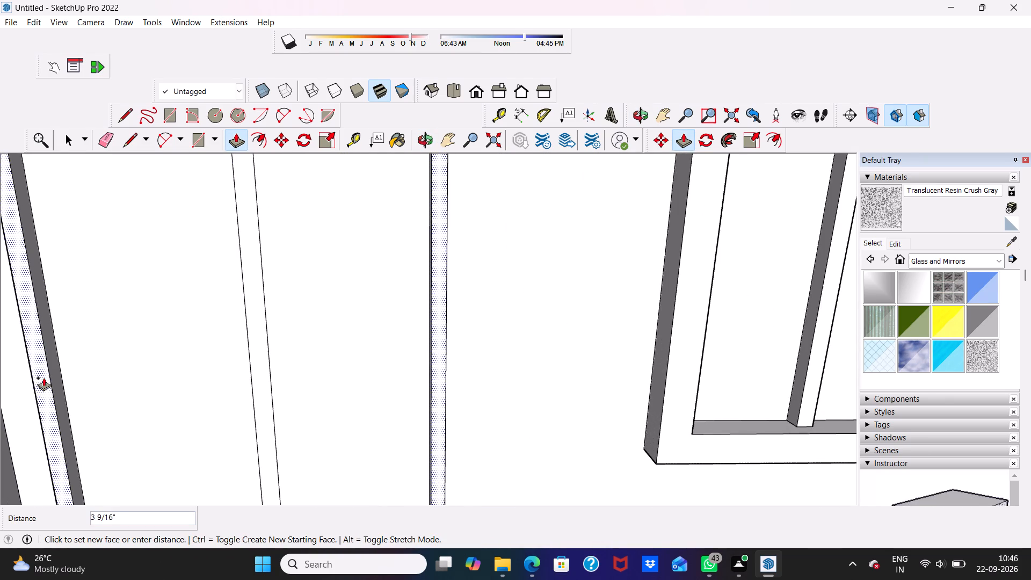
pyautogui.press('3')
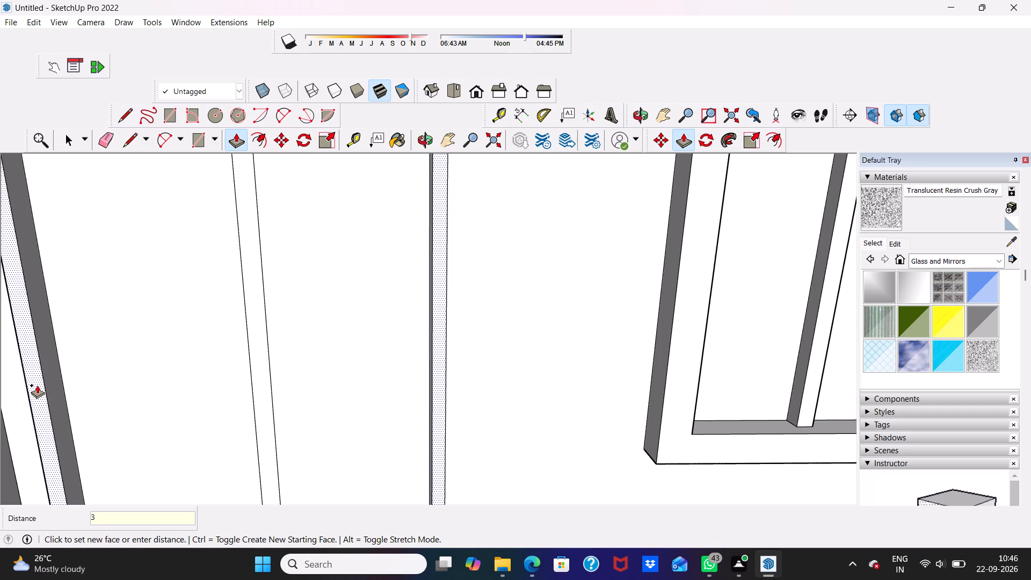
pyautogui.hotkey('shift', '"')
pyautogui.press('Return')
pyautogui.scroll(-8, 82, 369)
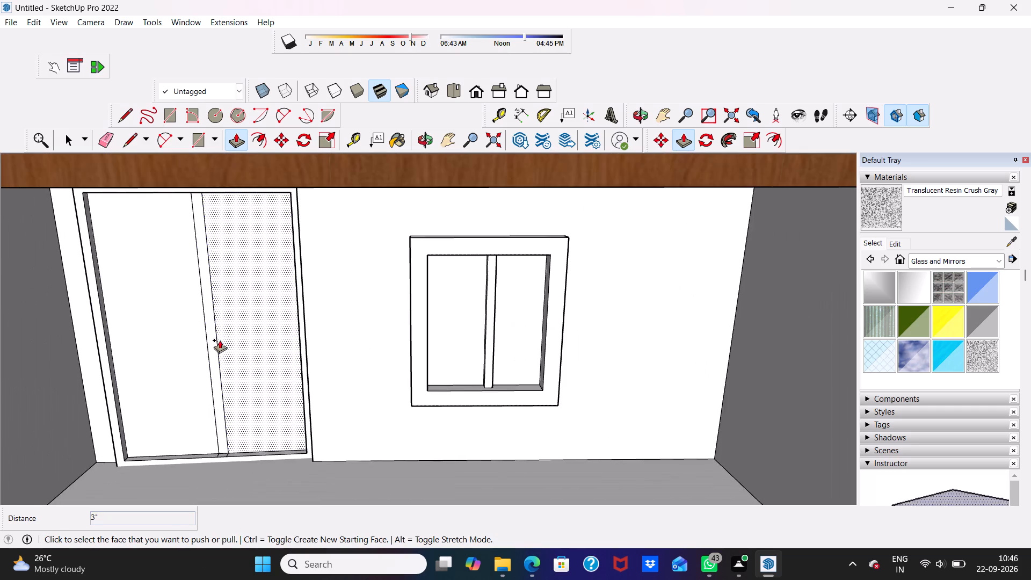
# Push/Pull the door's vertical centre strip outward by 3" to match the frame.
pyautogui.moveTo(220, 340); pyautogui.dragTo(196, 284, button='middle')
pyautogui.press('0')
pyautogui.scroll(4, 196, 280)
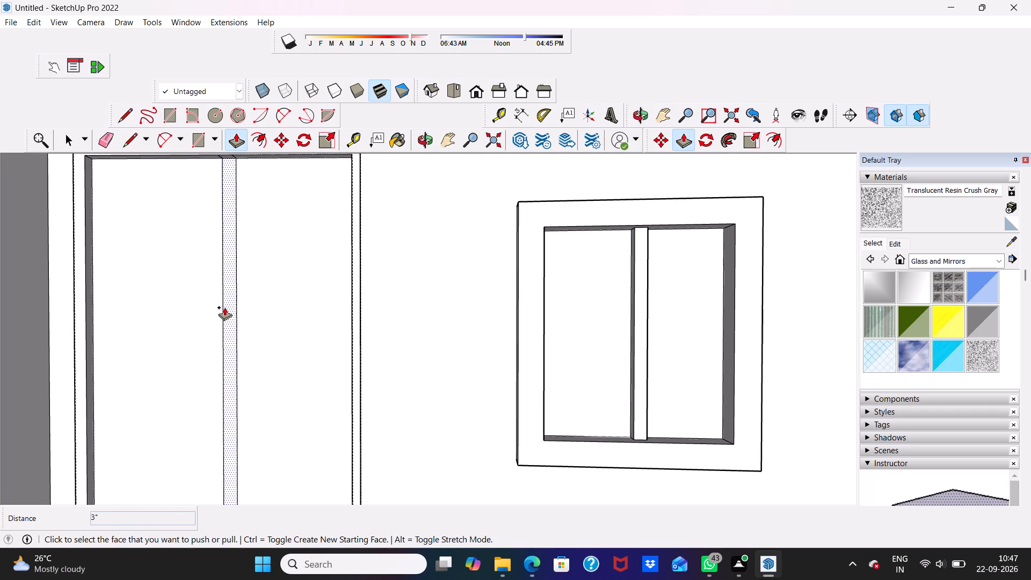
pyautogui.click(224, 305)
pyautogui.press('3')
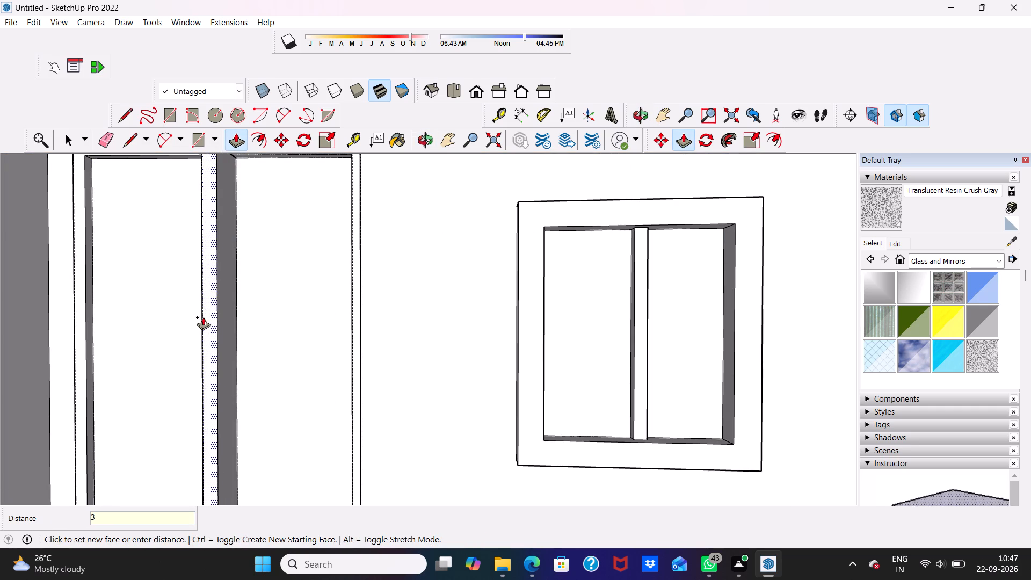
pyautogui.hotkey('shift', '"')
pyautogui.press('Return')
pyautogui.scroll(-5, 229, 331)
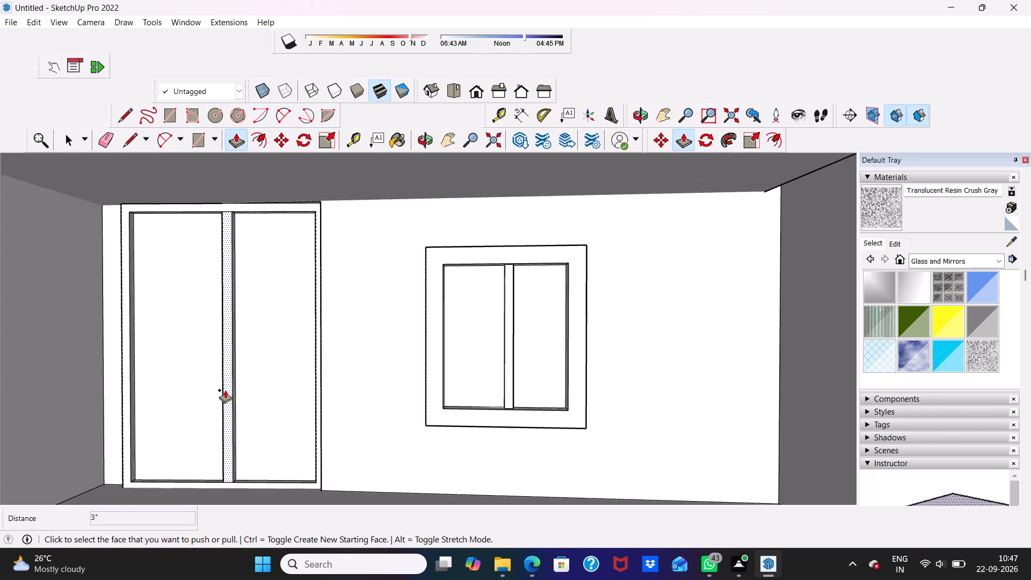
pyautogui.press('space')
pyautogui.press('space')
pyautogui.moveTo(218, 373); pyautogui.dragTo(215, 364, button='middle')
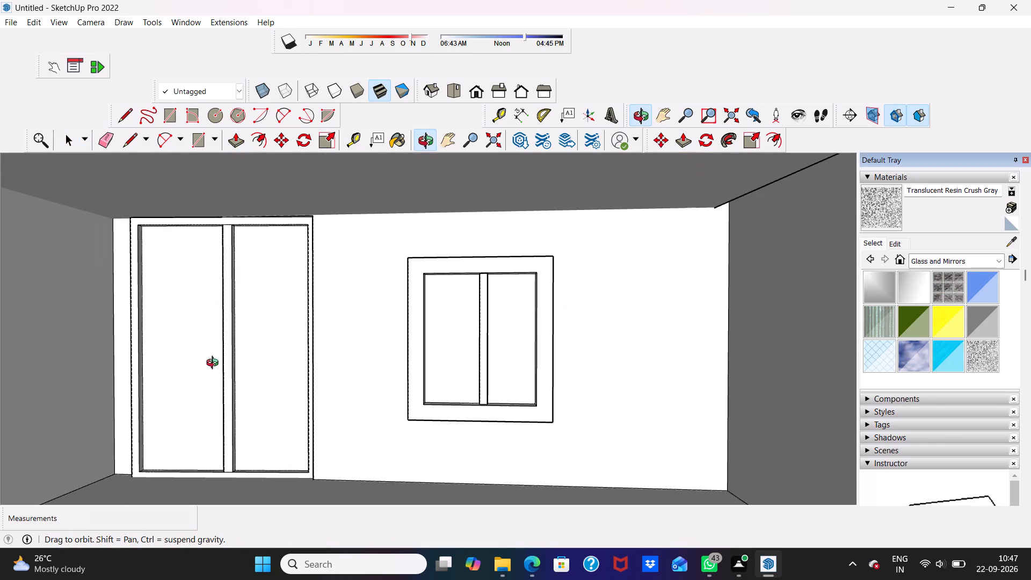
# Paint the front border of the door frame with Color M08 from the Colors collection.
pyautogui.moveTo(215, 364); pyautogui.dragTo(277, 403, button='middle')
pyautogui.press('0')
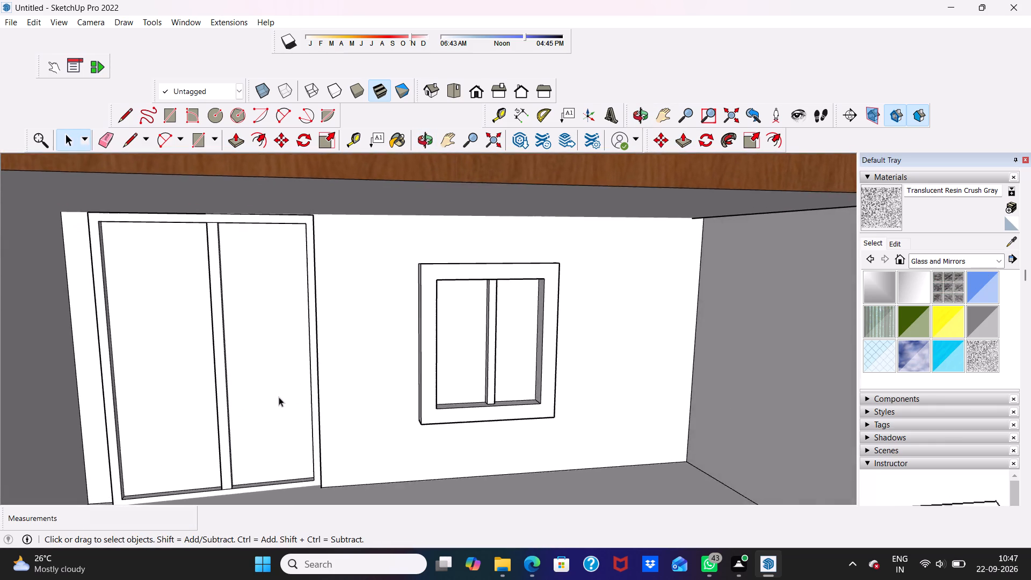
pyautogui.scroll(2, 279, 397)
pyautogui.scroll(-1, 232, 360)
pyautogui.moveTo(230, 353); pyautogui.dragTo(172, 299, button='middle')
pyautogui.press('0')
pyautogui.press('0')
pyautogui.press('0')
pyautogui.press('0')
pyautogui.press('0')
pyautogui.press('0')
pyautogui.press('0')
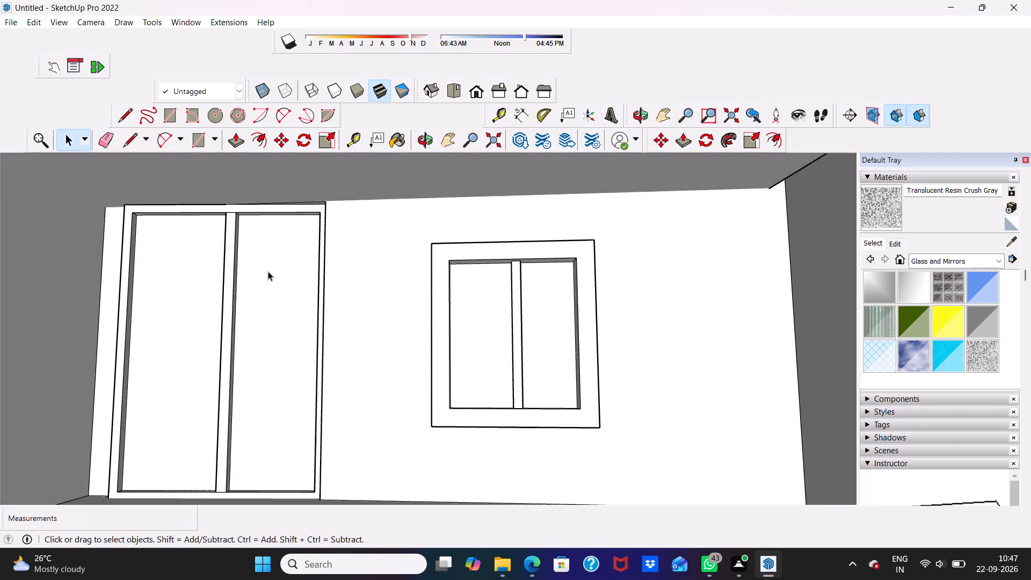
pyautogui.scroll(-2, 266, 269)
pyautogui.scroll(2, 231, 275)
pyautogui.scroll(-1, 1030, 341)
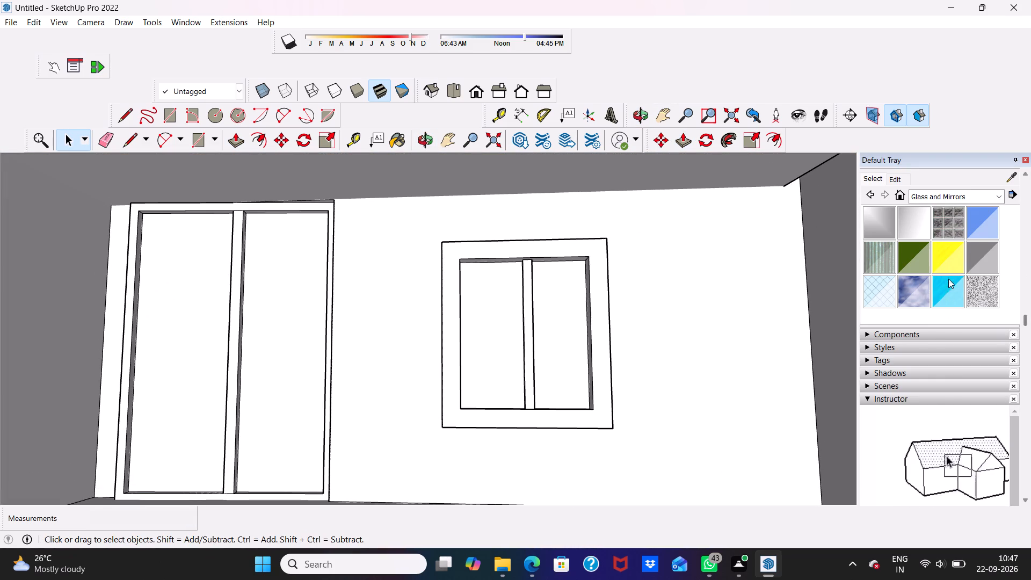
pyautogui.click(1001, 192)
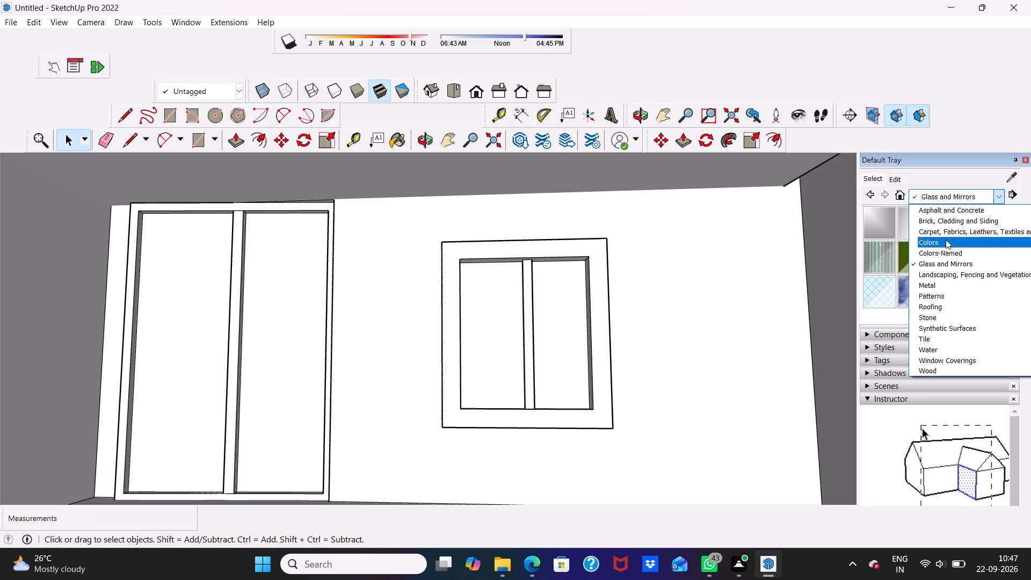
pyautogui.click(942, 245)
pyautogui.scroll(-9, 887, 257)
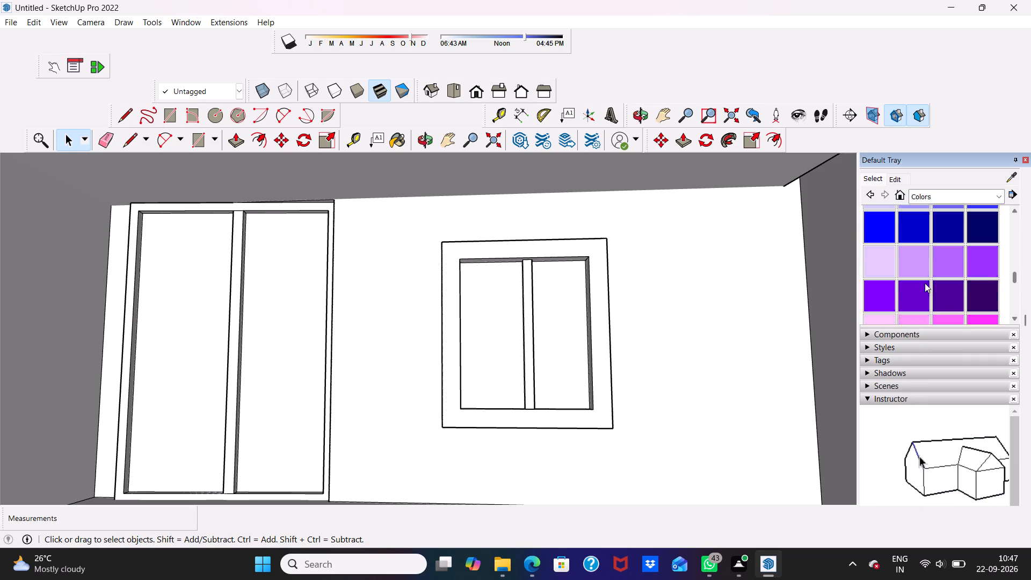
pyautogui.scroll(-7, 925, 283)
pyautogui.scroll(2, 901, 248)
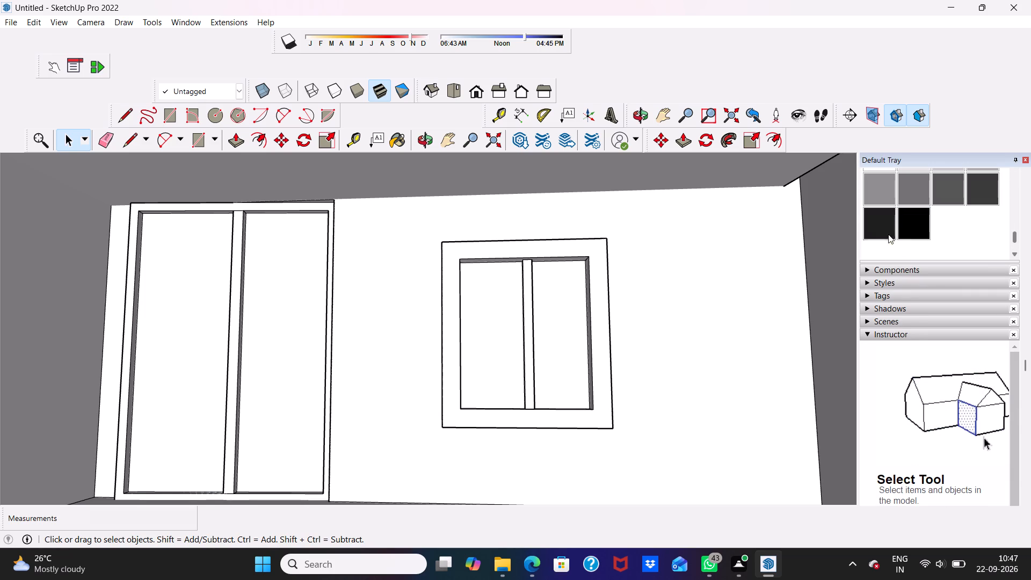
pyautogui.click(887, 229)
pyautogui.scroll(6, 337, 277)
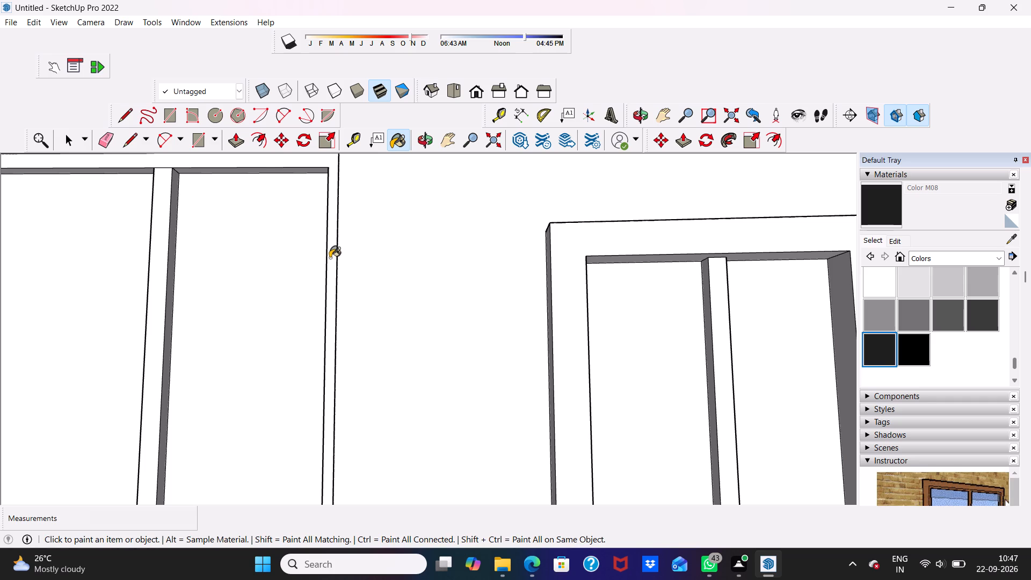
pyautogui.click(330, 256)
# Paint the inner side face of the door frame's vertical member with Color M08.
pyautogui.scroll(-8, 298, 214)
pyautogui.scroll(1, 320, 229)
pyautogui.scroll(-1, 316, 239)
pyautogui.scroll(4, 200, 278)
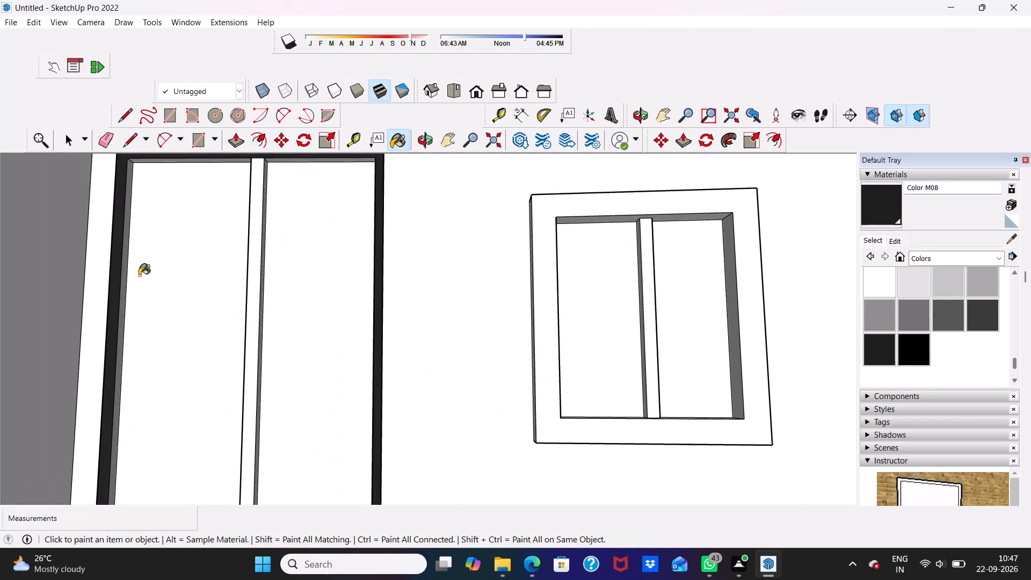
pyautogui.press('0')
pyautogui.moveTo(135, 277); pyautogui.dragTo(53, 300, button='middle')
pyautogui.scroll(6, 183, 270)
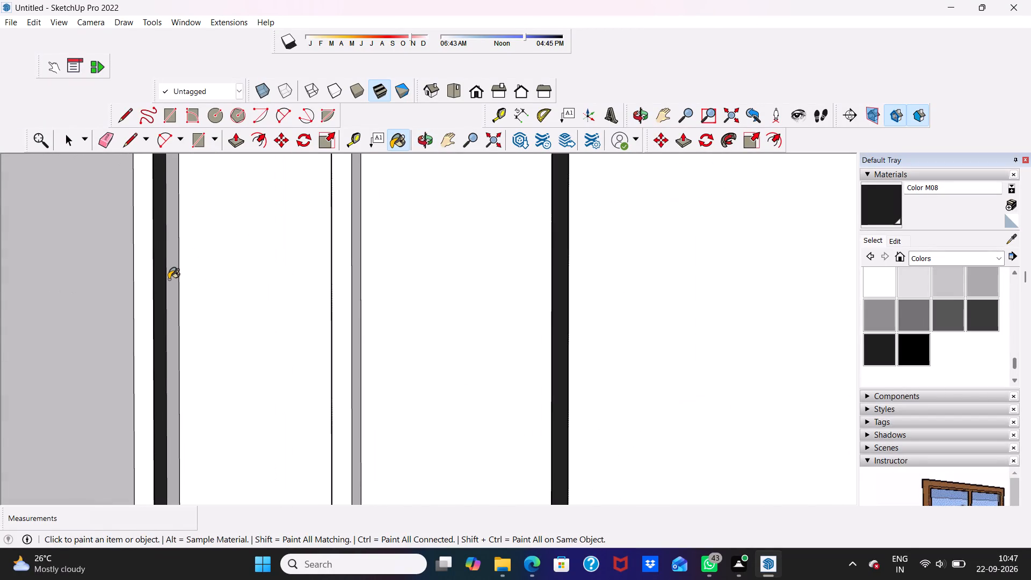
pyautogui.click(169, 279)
# Undo the door work back to the open doorway, removing its paint, extrusions, centre strip, frame offset and rectangle.
pyautogui.scroll(-9, 169, 279)
pyautogui.press('0')
pyautogui.press('0')
pyautogui.press('0')
pyautogui.press('0')
pyautogui.press('0')
pyautogui.press('0')
pyautogui.press('0')
pyautogui.press('0')
pyautogui.press('0')
pyautogui.moveTo(186, 302); pyautogui.dragTo(292, 190, button='middle')
pyautogui.middleClick(292, 190)
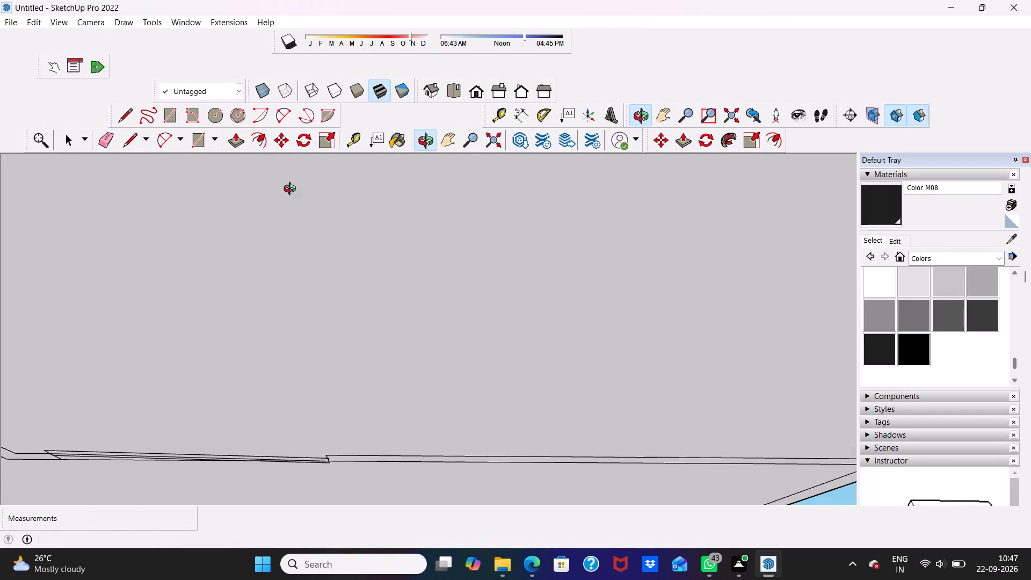
pyautogui.press('0')
pyautogui.scroll(-3, 322, 198)
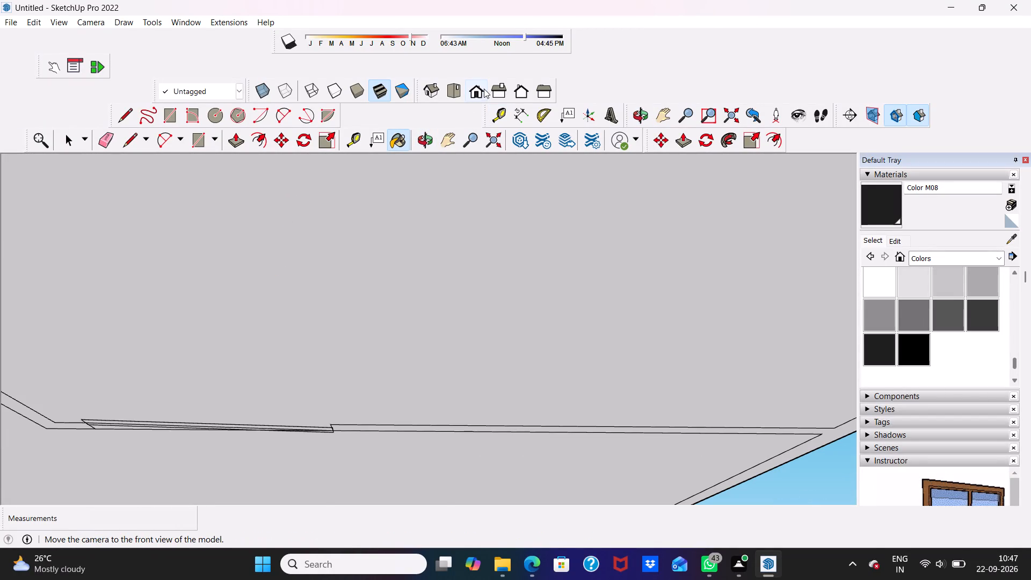
pyautogui.click(484, 89)
pyautogui.scroll(-4, 441, 131)
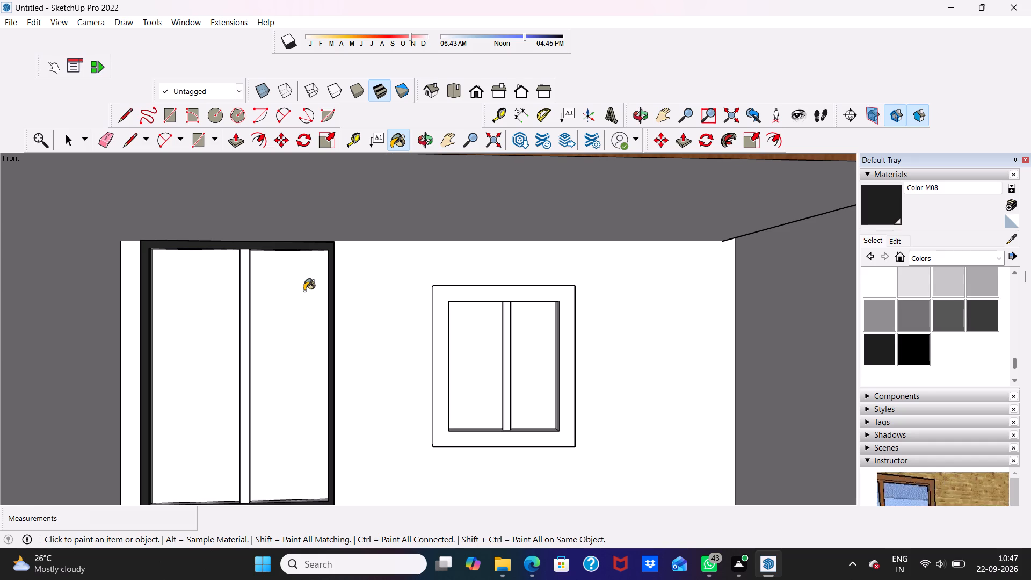
pyautogui.hotkey('ctrl', 'z')
pyautogui.hotkey('ctrl', 'z')
pyautogui.hotkey('ctrl', 'z')
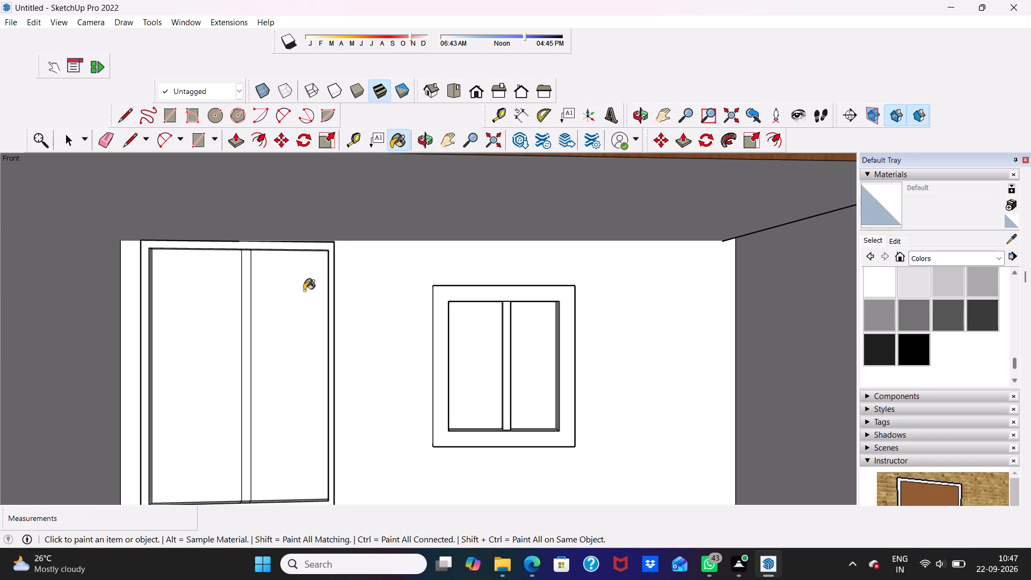
pyautogui.hotkey('ctrl', 'z')
pyautogui.hotkey('ctrl', 'z')
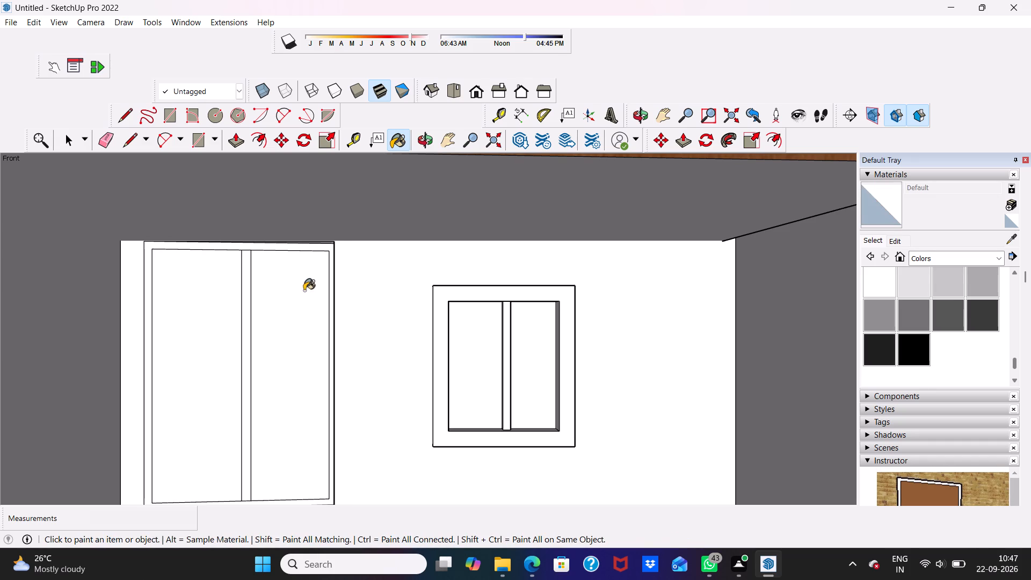
pyautogui.hotkey('ctrl', 'z')
pyautogui.hotkey('ctrl', 'z')
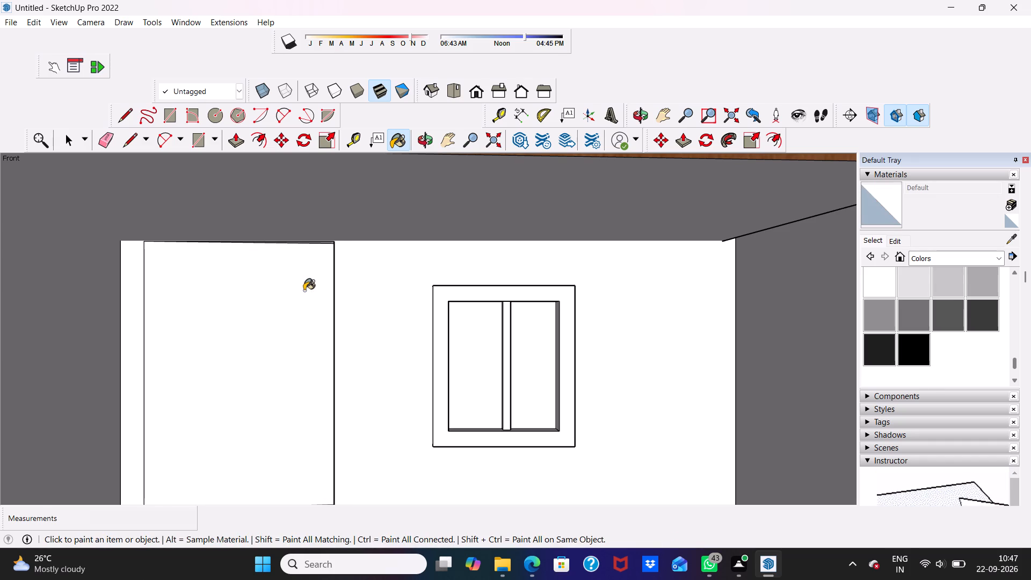
pyautogui.press('z')
pyautogui.hotkey('ctrl', 'z')
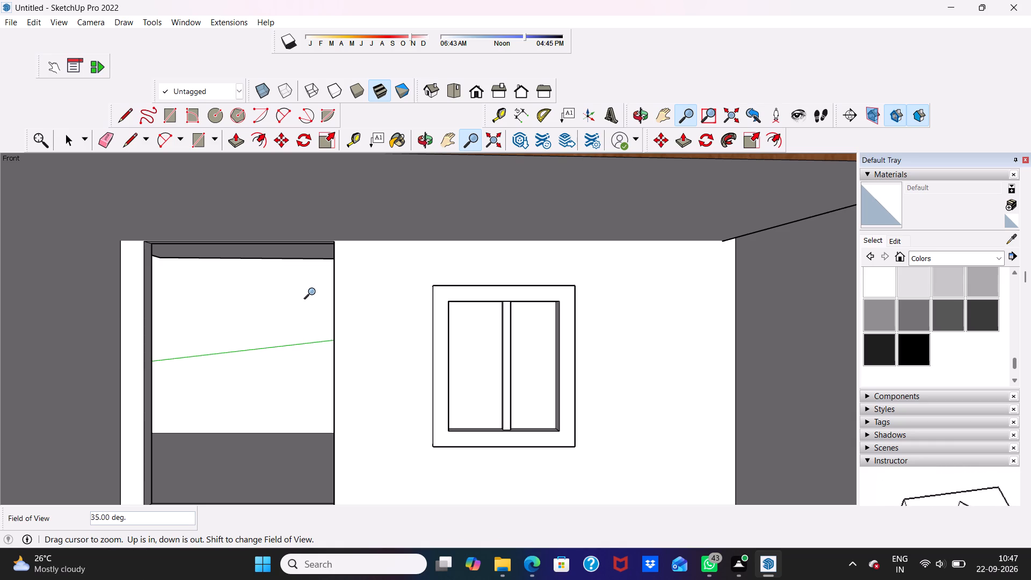
# Draw a rectangle about 8' 10" by 6' 3 7/16" across the open doorway under the porch, from corner to opposite corner.
pyautogui.scroll(-8, 287, 263)
pyautogui.moveTo(258, 335); pyautogui.dragTo(351, 361, button='middle')
pyautogui.press('0')
pyautogui.press('0')
pyautogui.press('0')
pyautogui.press('0')
pyautogui.press('0')
pyautogui.press('0')
pyautogui.press('0')
pyautogui.press('0')
pyautogui.press('0')
pyautogui.press('0')
pyautogui.press('0')
pyautogui.press('0')
pyautogui.press('0')
pyautogui.press('0')
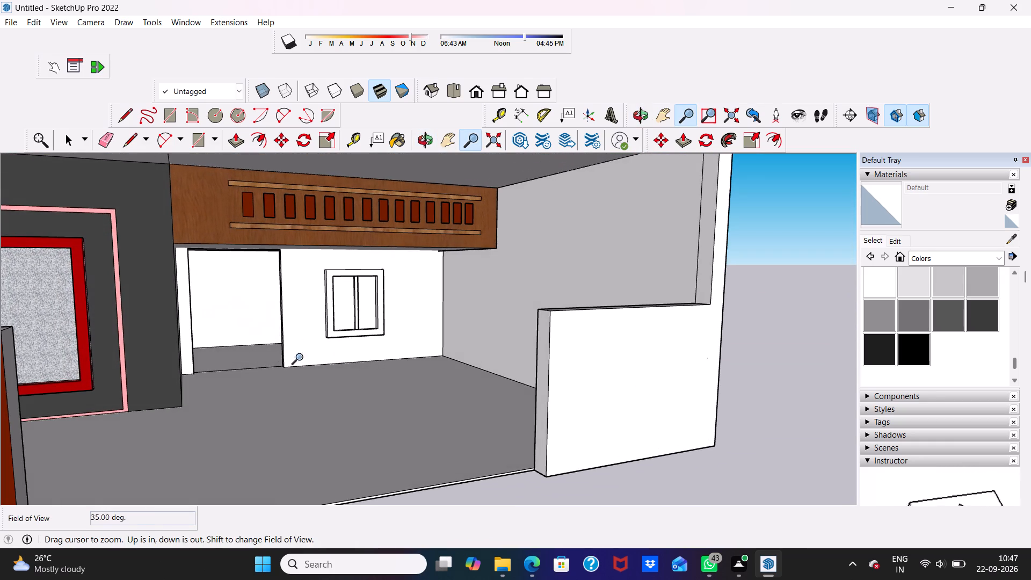
pyautogui.moveTo(288, 353); pyautogui.dragTo(226, 350, button='middle')
pyautogui.press('0')
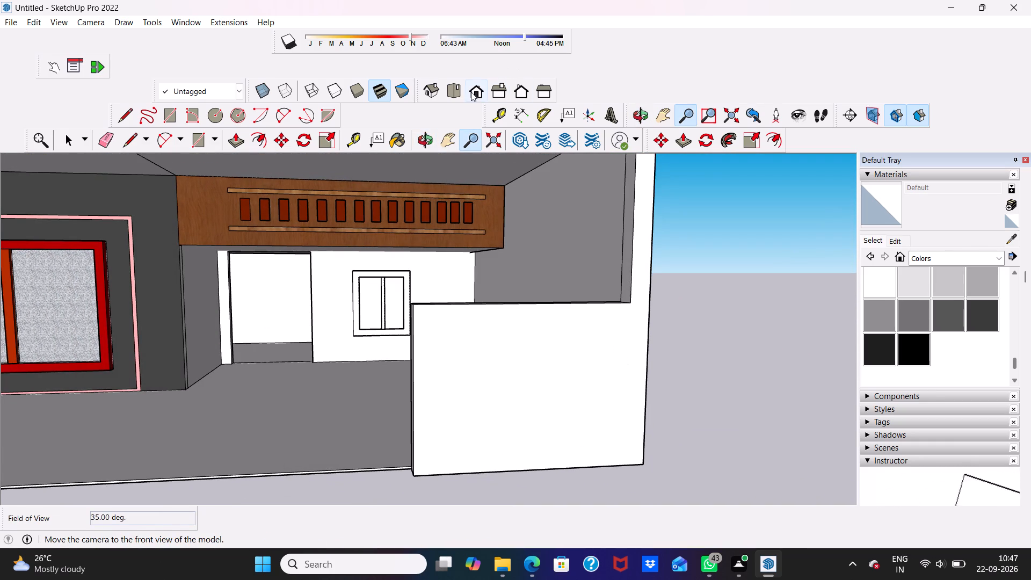
pyautogui.click(476, 86)
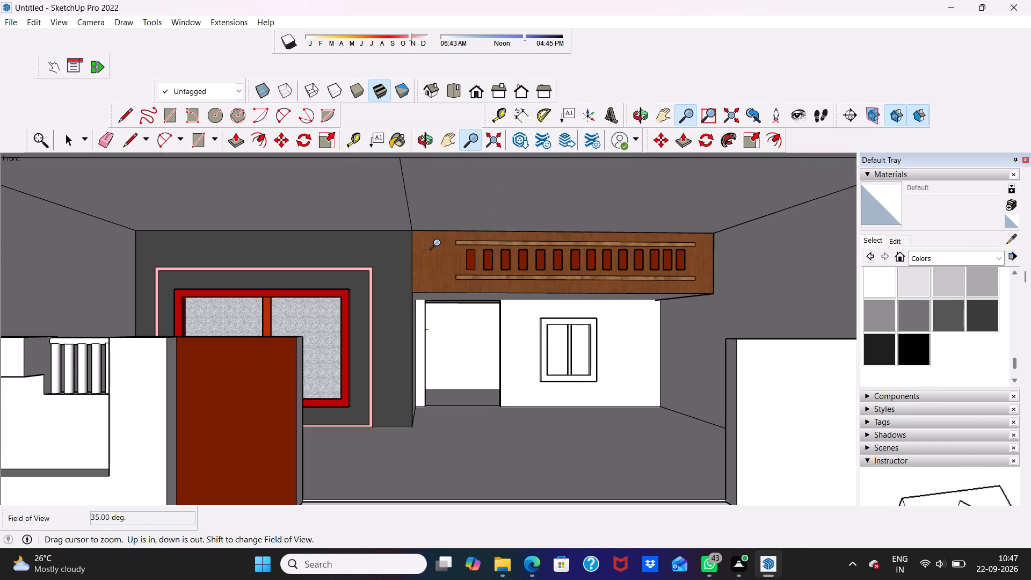
pyautogui.click(163, 118)
pyautogui.press('0')
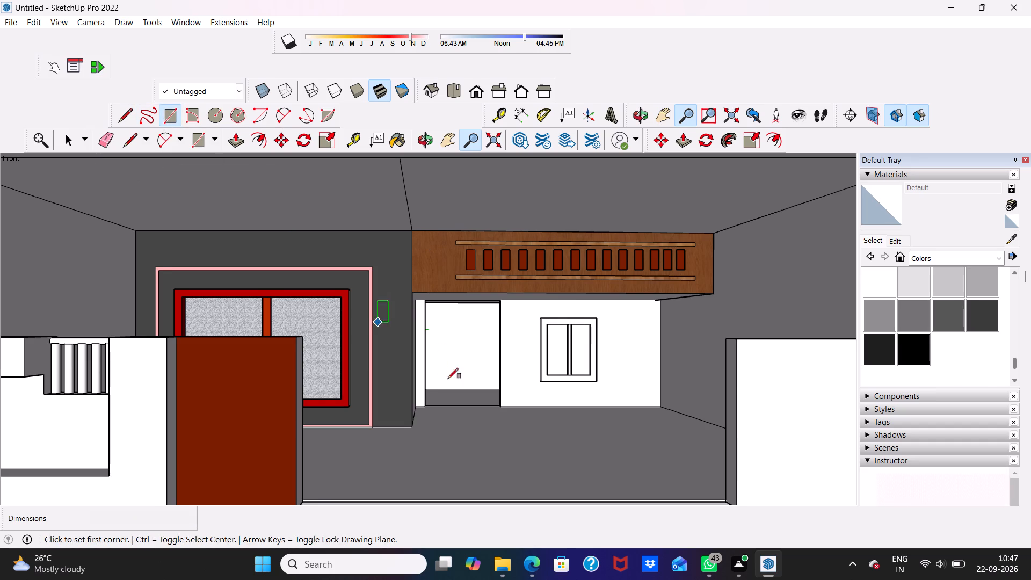
pyautogui.scroll(1, 466, 403)
pyautogui.click(419, 407)
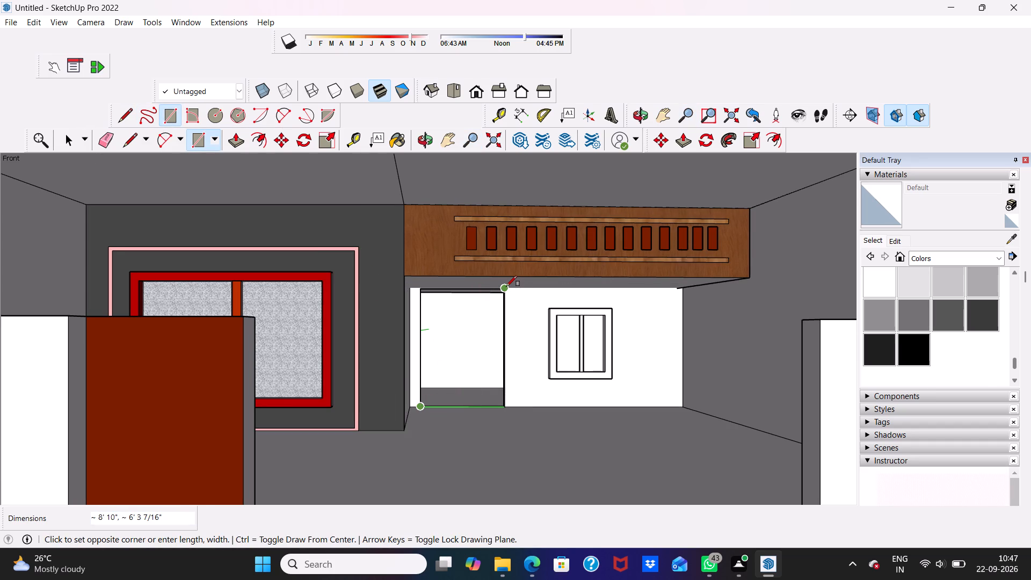
pyautogui.scroll(4, 507, 284)
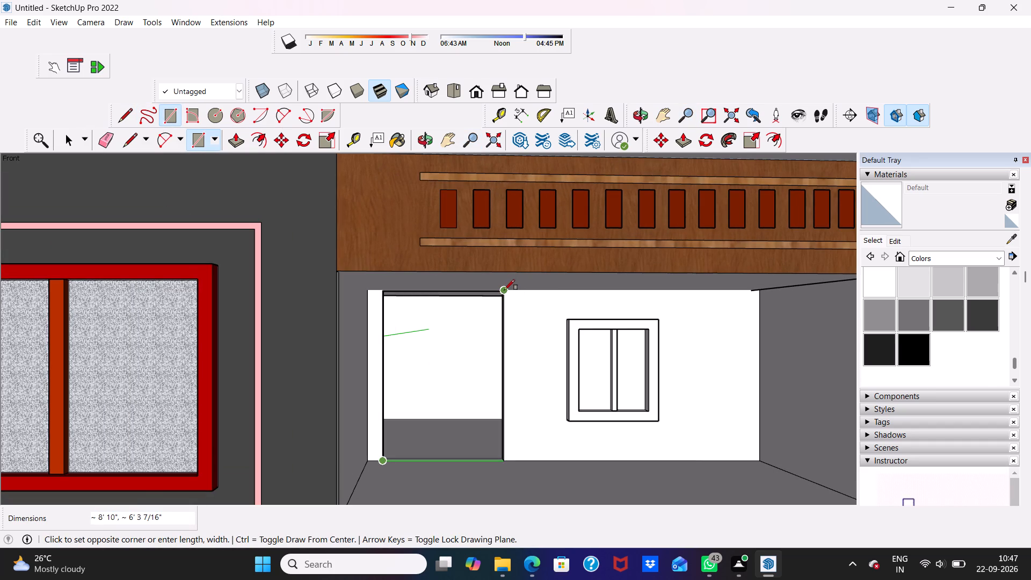
pyautogui.click(504, 289)
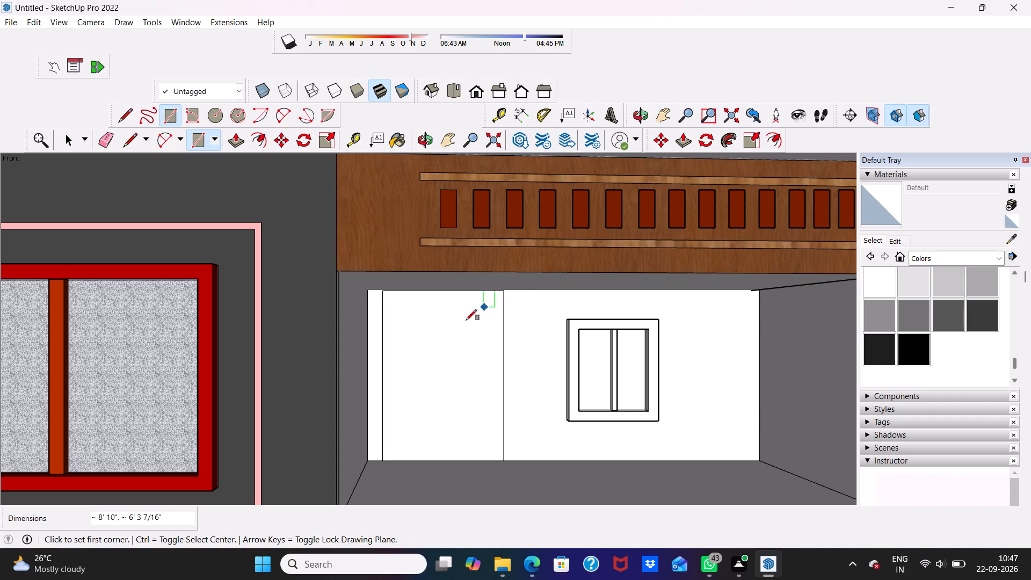
pyautogui.press('space')
pyautogui.press('space')
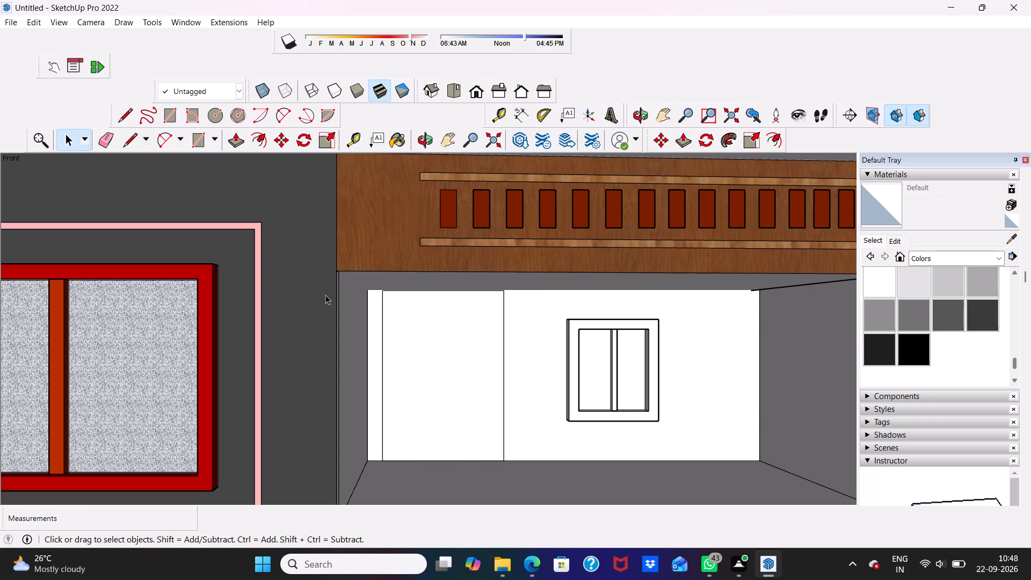
# Offset the doorway rectangle's outline inward by 3" to form the door frame border.
pyautogui.scroll(-3, 319, 292)
pyautogui.moveTo(497, 345); pyautogui.dragTo(483, 360, button='middle')
pyautogui.press('0')
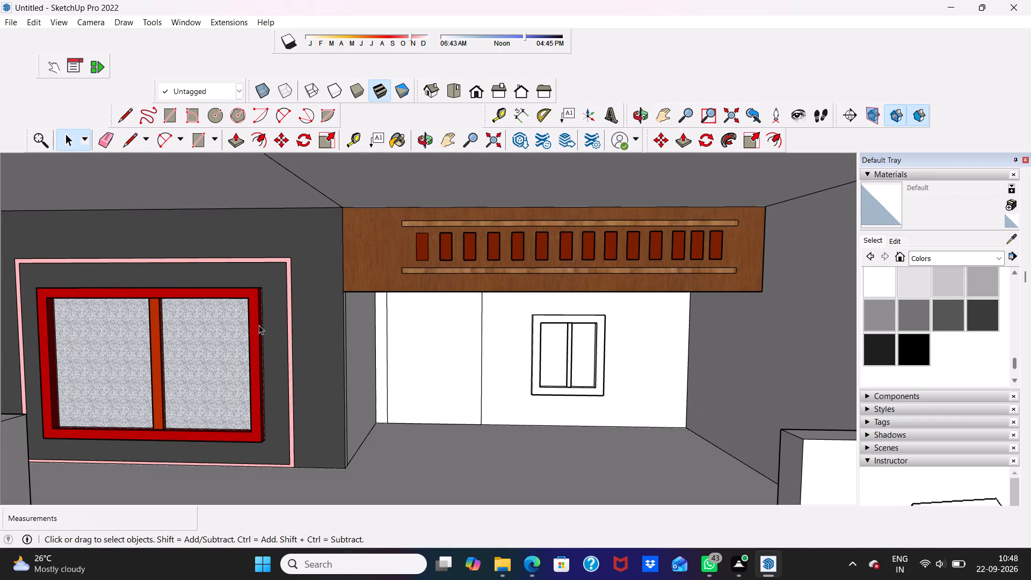
pyautogui.click(256, 138)
pyautogui.scroll(3, 390, 342)
pyautogui.click(392, 342)
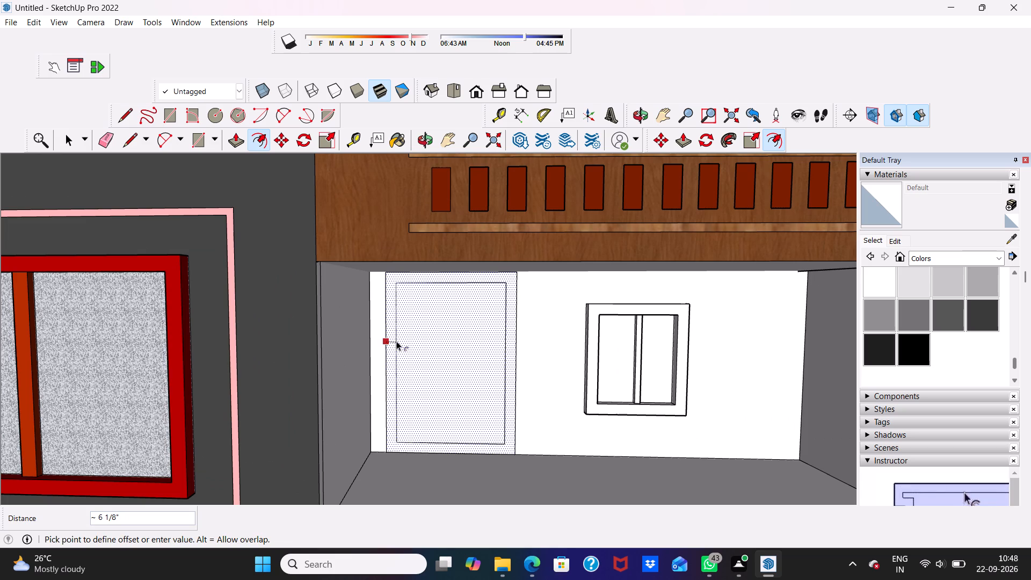
pyautogui.press('3')
pyautogui.hotkey('shift', '"')
pyautogui.press('Return')
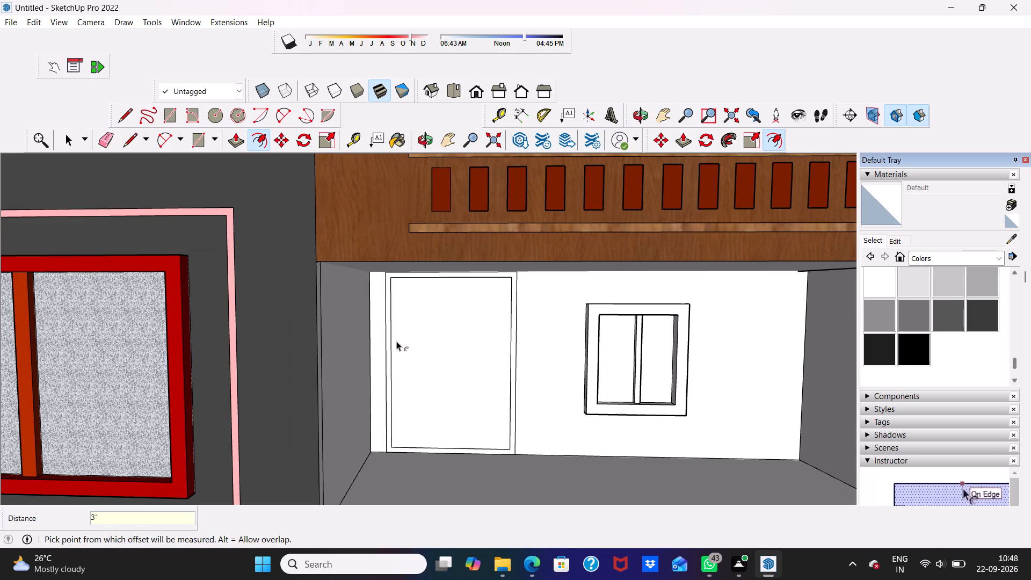
pyautogui.scroll(3, 435, 350)
pyautogui.press('space')
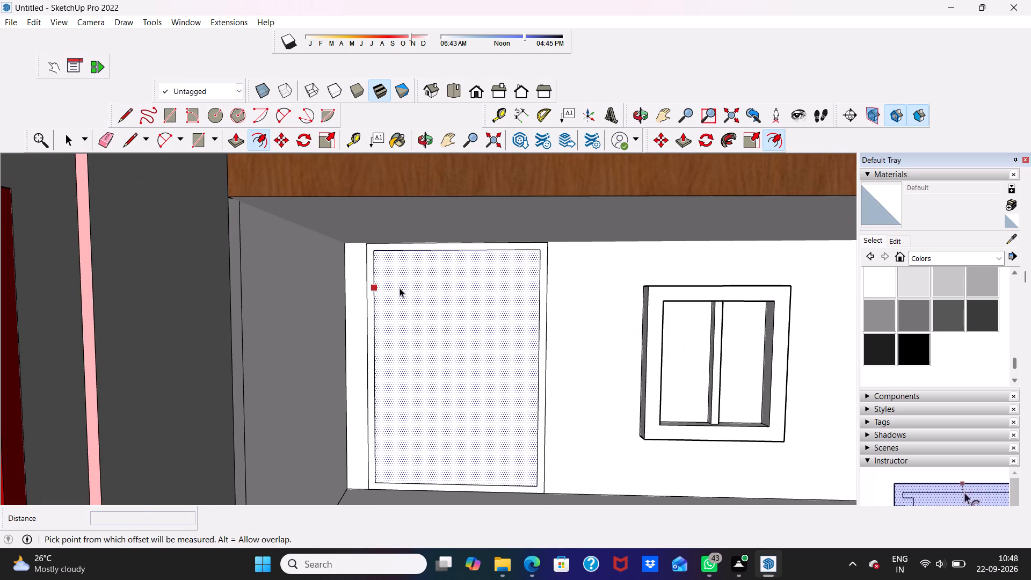
# Draw a vertical centre strip about 3 11/16" wide and 8' 4" tall from the inner door panel's top-edge midpoint to its bottom edge.
pyautogui.click(170, 110)
pyautogui.scroll(2, 461, 245)
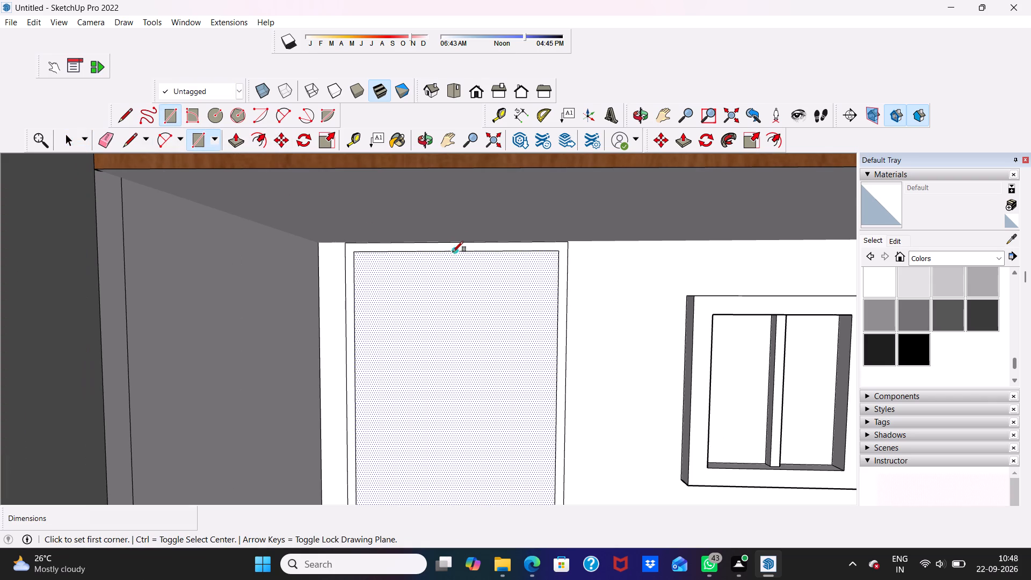
pyautogui.click(456, 251)
pyautogui.scroll(-6, 456, 252)
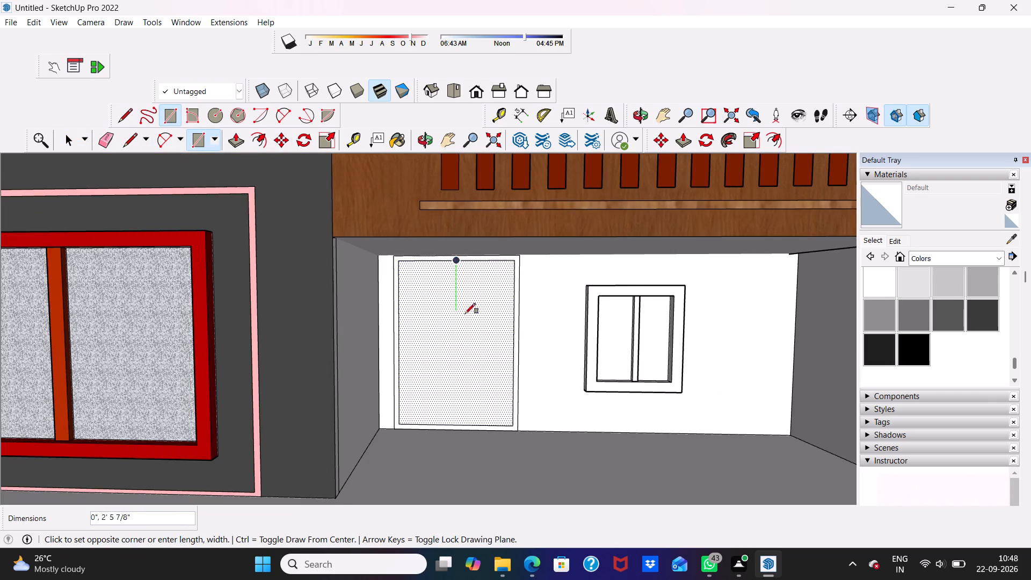
pyautogui.scroll(1, 467, 336)
pyautogui.scroll(1, 464, 434)
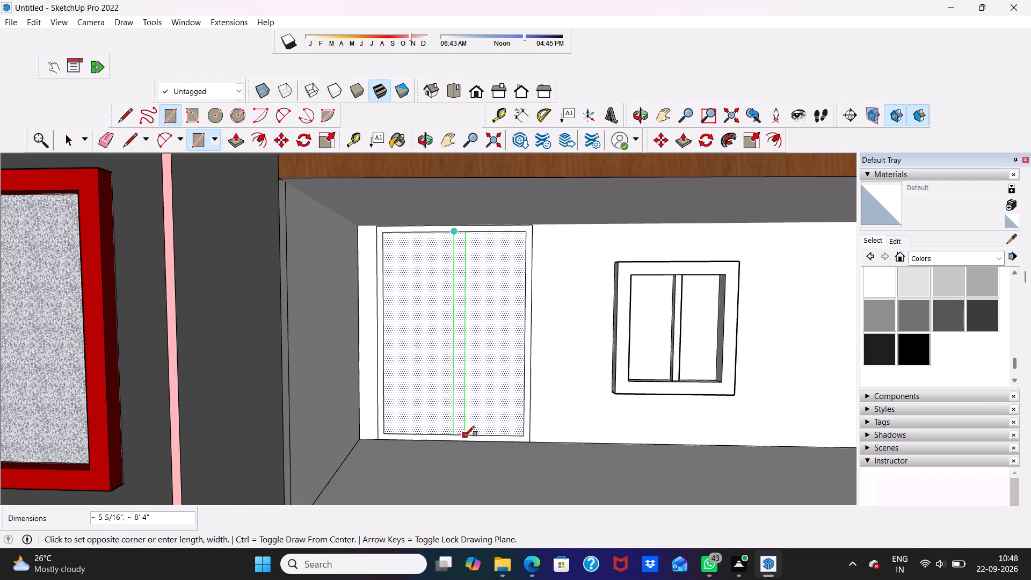
pyautogui.scroll(4, 464, 437)
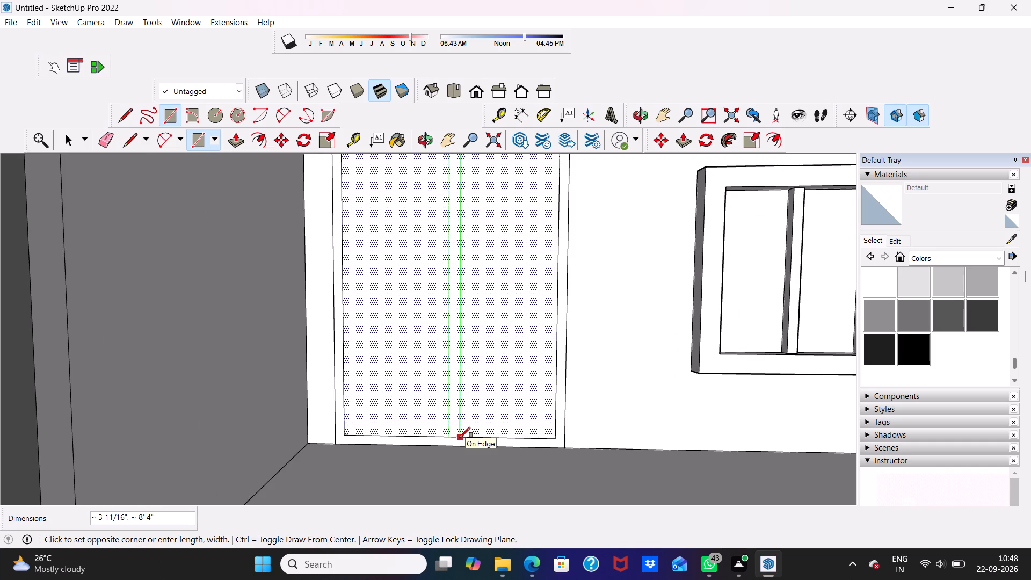
pyautogui.click(460, 438)
pyautogui.scroll(-4, 459, 436)
pyautogui.press('space')
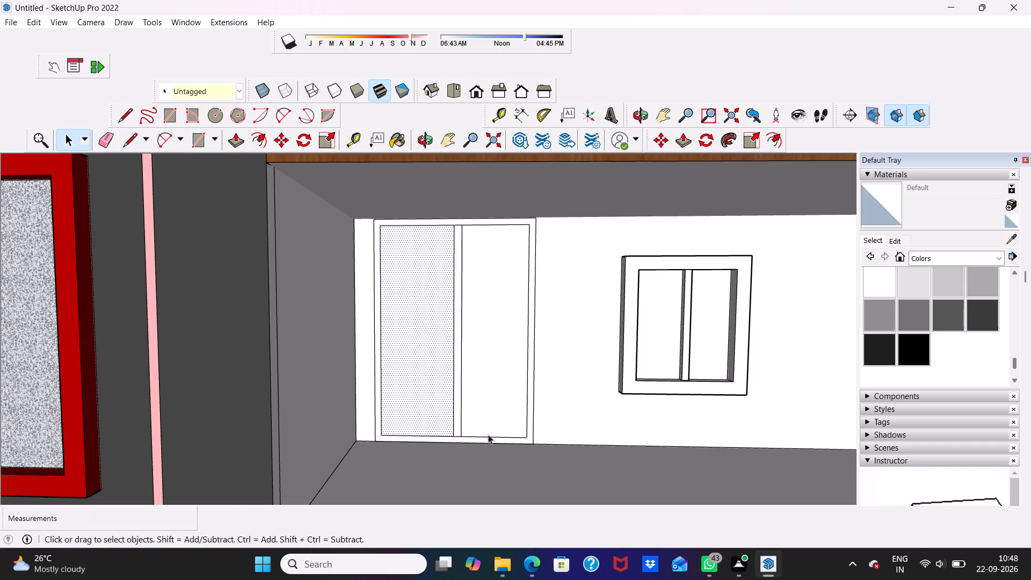
pyautogui.press('space')
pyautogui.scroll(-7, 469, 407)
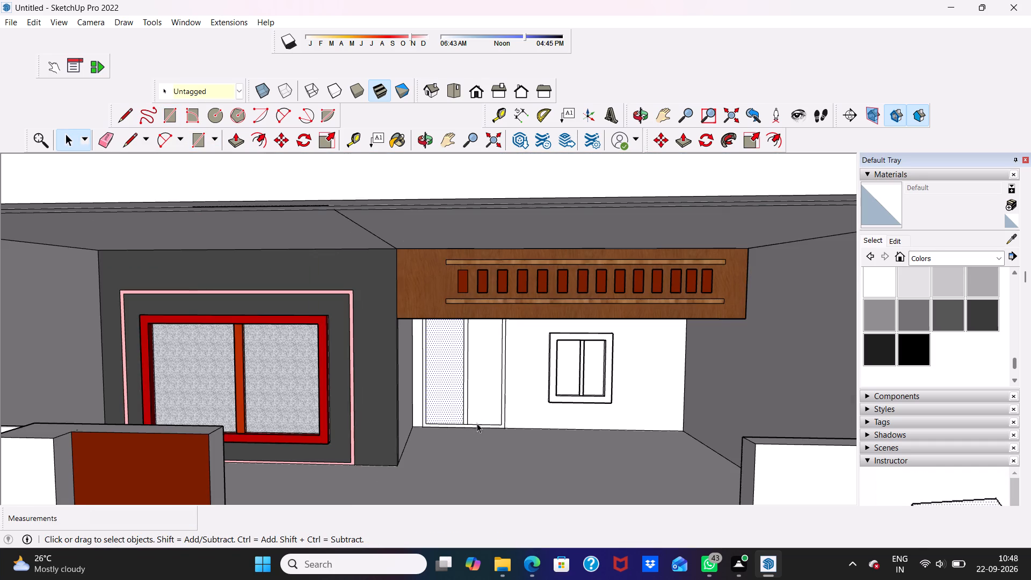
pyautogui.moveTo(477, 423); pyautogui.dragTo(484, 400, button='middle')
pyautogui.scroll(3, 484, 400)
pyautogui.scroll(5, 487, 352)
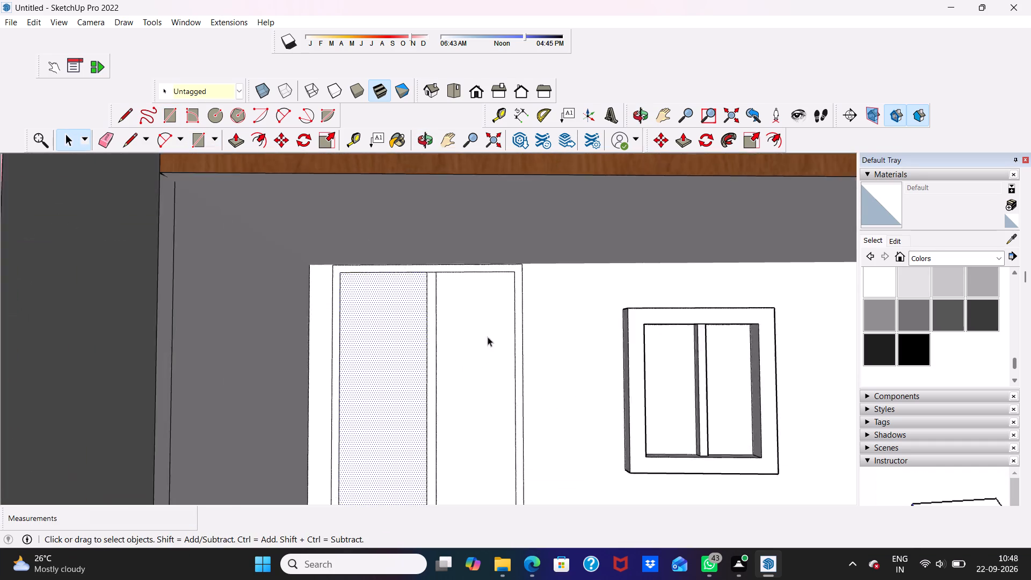
# Extrude the door's outer frame border 3" outward from the door panels under the porch.
pyautogui.scroll(1, 488, 337)
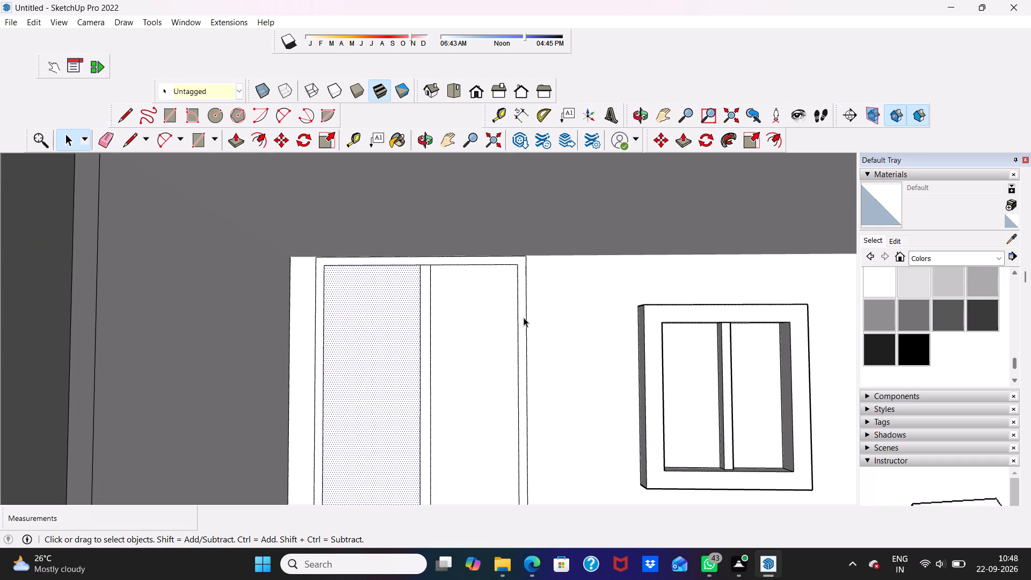
pyautogui.click(522, 319)
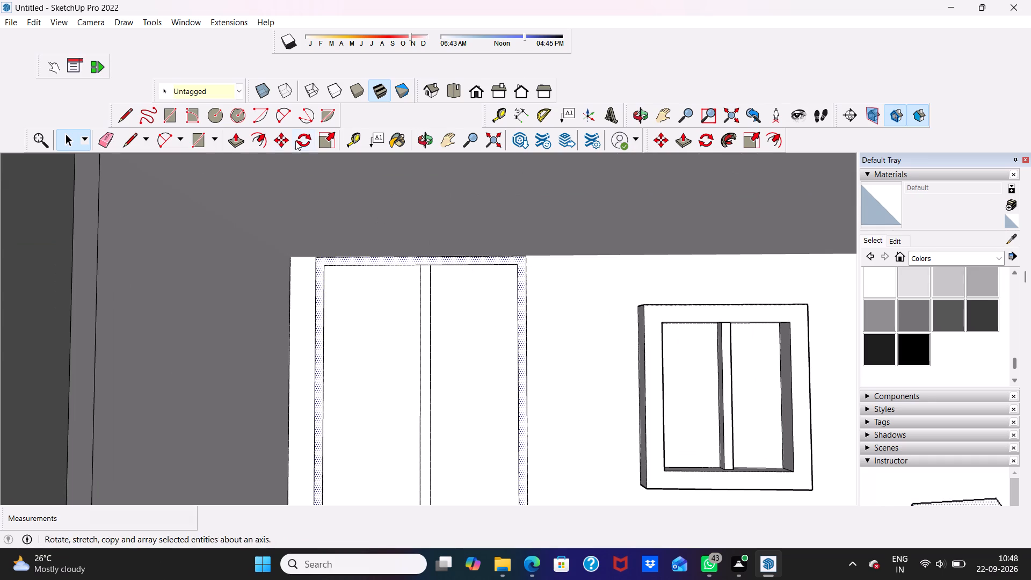
pyautogui.click(234, 134)
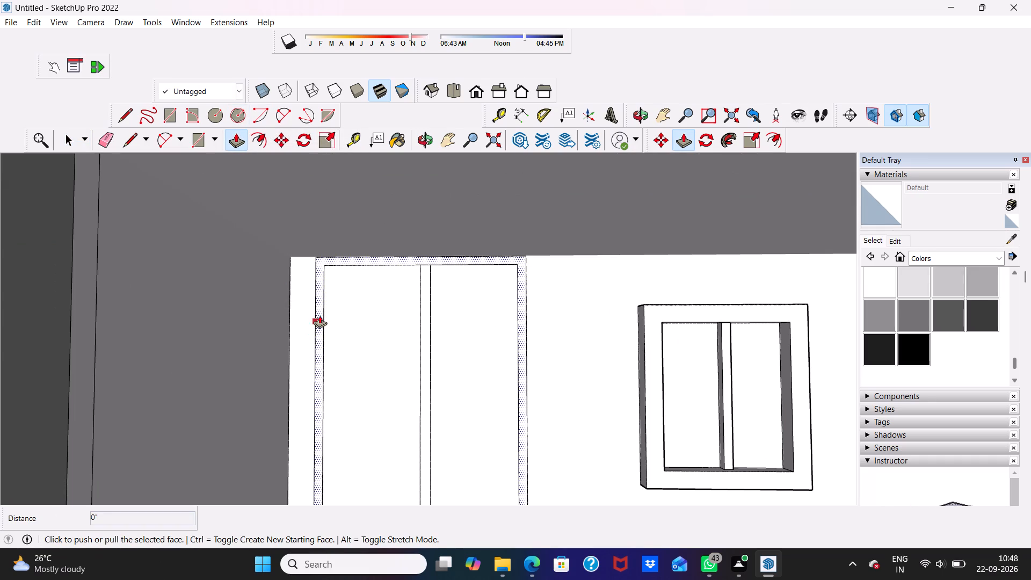
pyautogui.scroll(1, 322, 307)
pyautogui.click(318, 310)
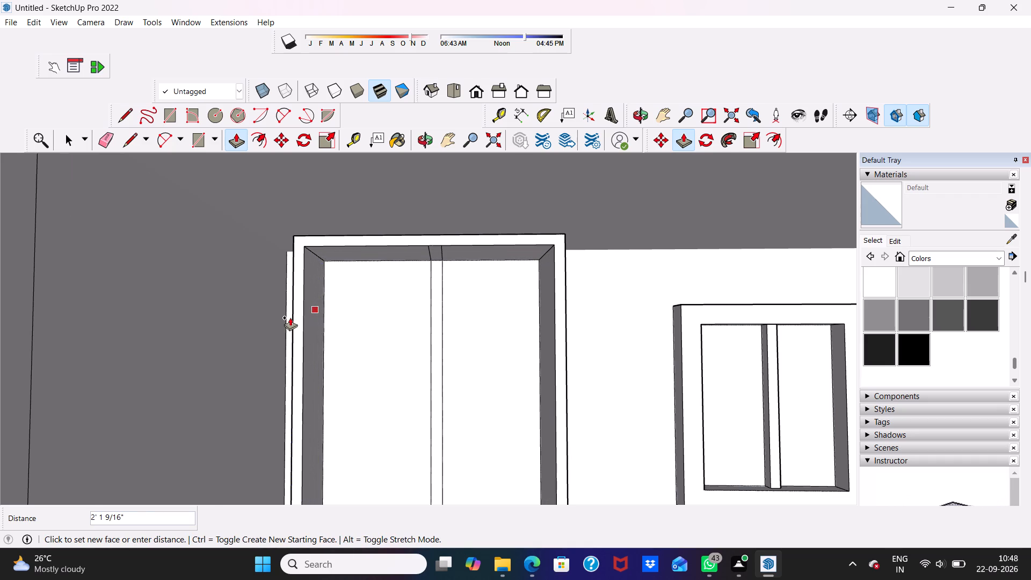
pyautogui.press('3')
pyautogui.hotkey('shift', '"')
pyautogui.press('Return')
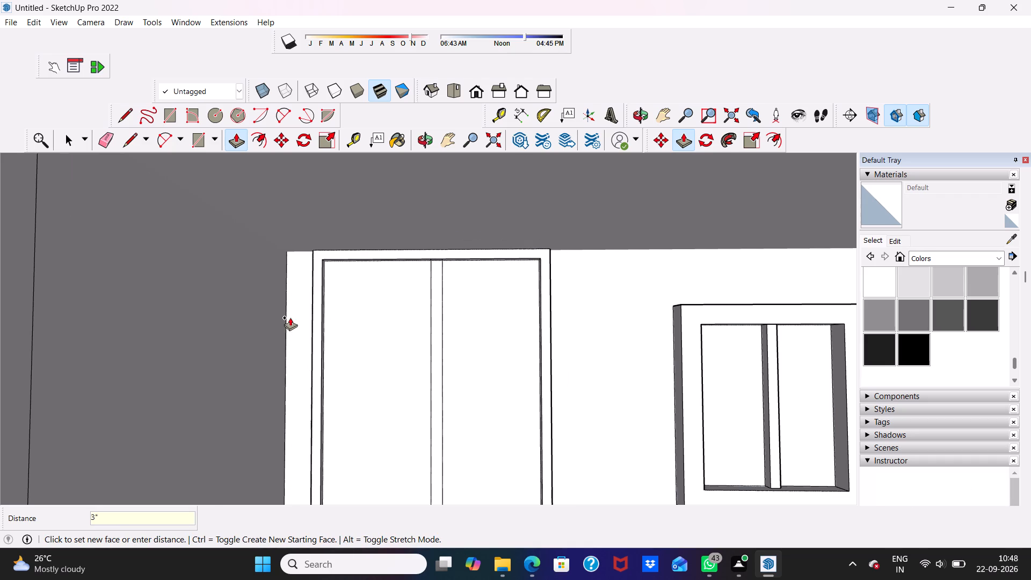
# Extrude the door's vertical centre strip 3" outward between the two panels.
pyautogui.scroll(4, 393, 307)
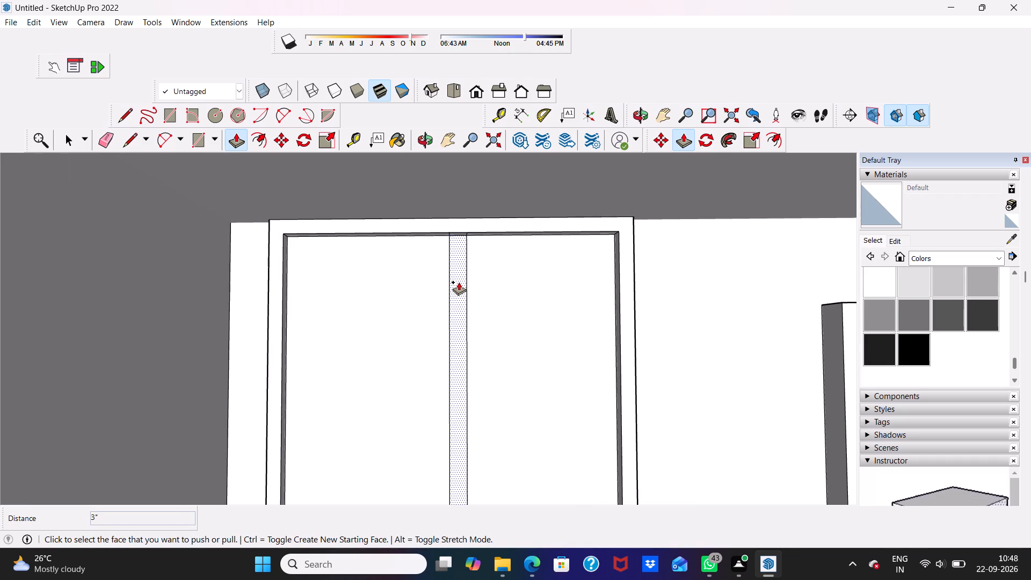
pyautogui.click(459, 282)
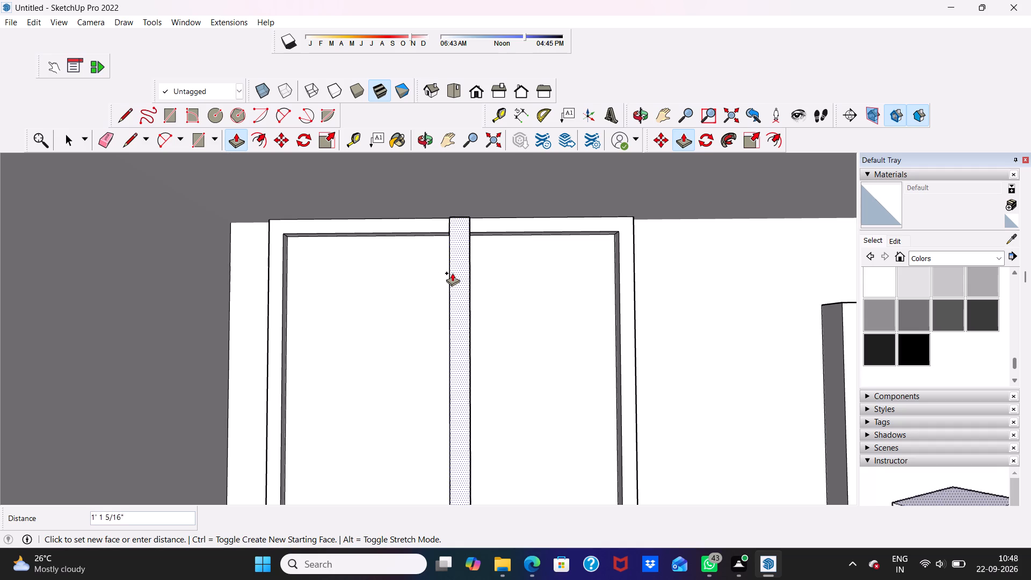
pyautogui.press('3')
pyautogui.hotkey('shift', '"')
pyautogui.press('Return')
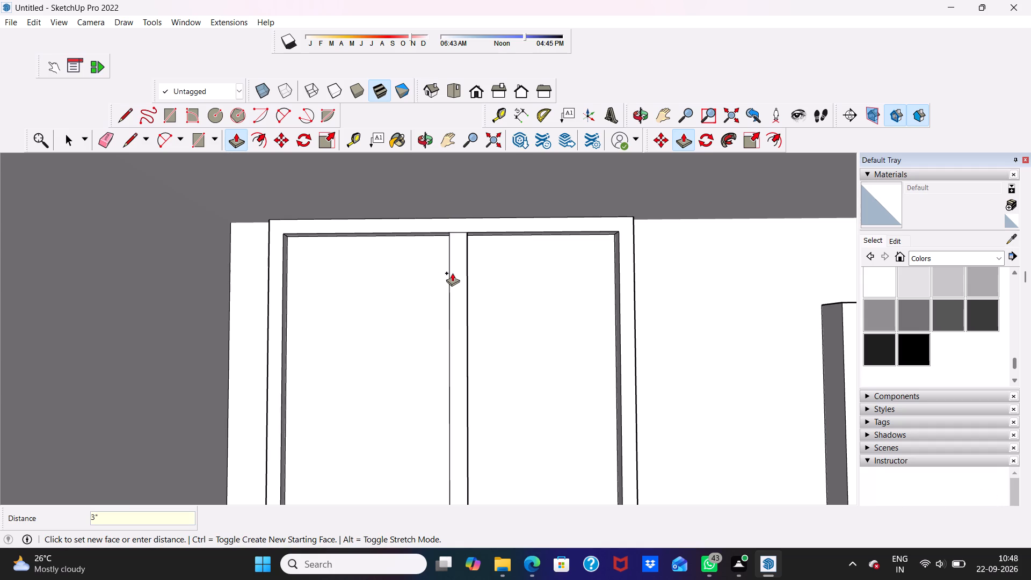
# Paint the door frame's front face and both upper inner faces black with Color M09.
pyautogui.scroll(-7, 452, 273)
pyautogui.moveTo(515, 293); pyautogui.dragTo(483, 346, button='middle')
pyautogui.press('0')
pyautogui.press('space')
pyautogui.press('space')
pyautogui.scroll(-3, 492, 336)
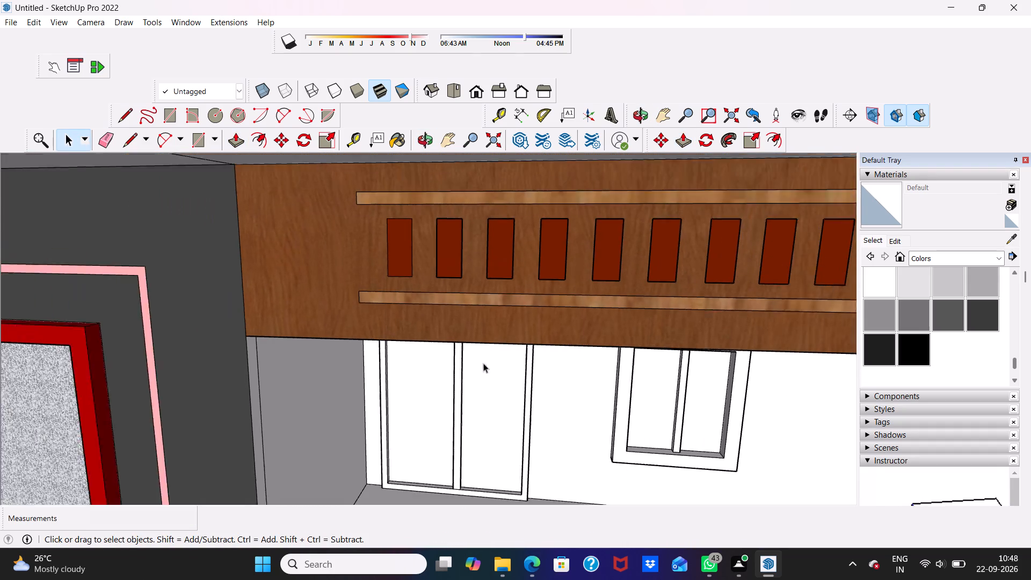
pyautogui.scroll(-2, 483, 363)
pyautogui.moveTo(480, 410); pyautogui.dragTo(525, 321, button='middle')
pyautogui.scroll(4, 525, 321)
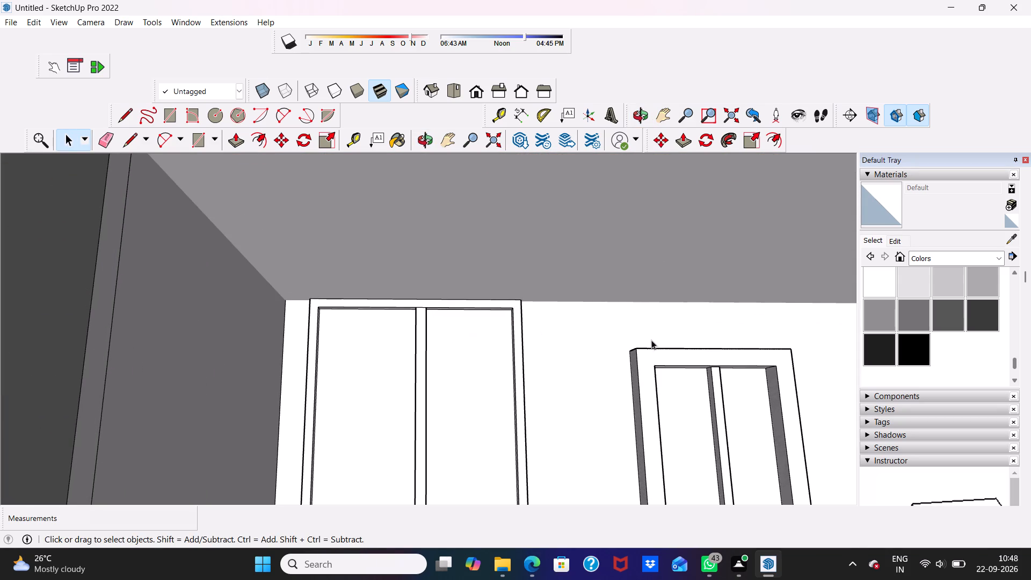
pyautogui.click(914, 348)
pyautogui.scroll(3, 540, 376)
pyautogui.scroll(3, 494, 334)
pyautogui.click(526, 354)
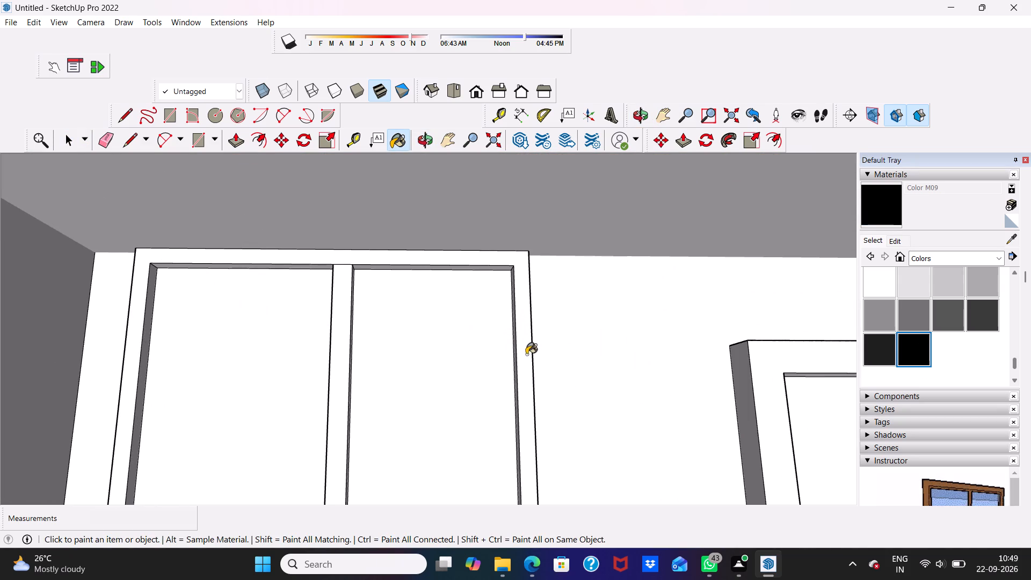
pyautogui.scroll(6, 409, 278)
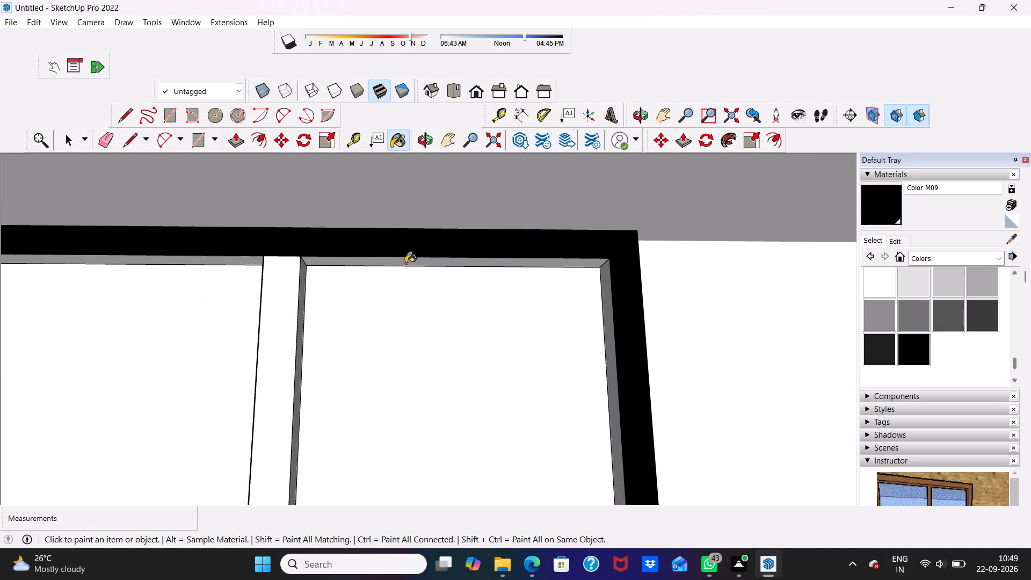
pyautogui.scroll(8, 407, 259)
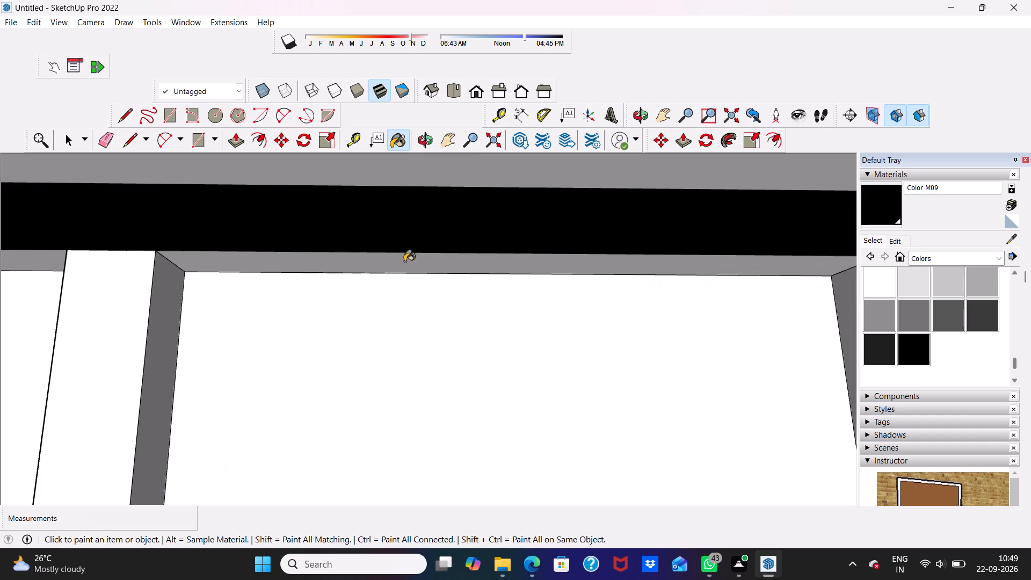
pyautogui.click(404, 262)
pyautogui.scroll(-9, 404, 261)
pyautogui.scroll(3, 235, 252)
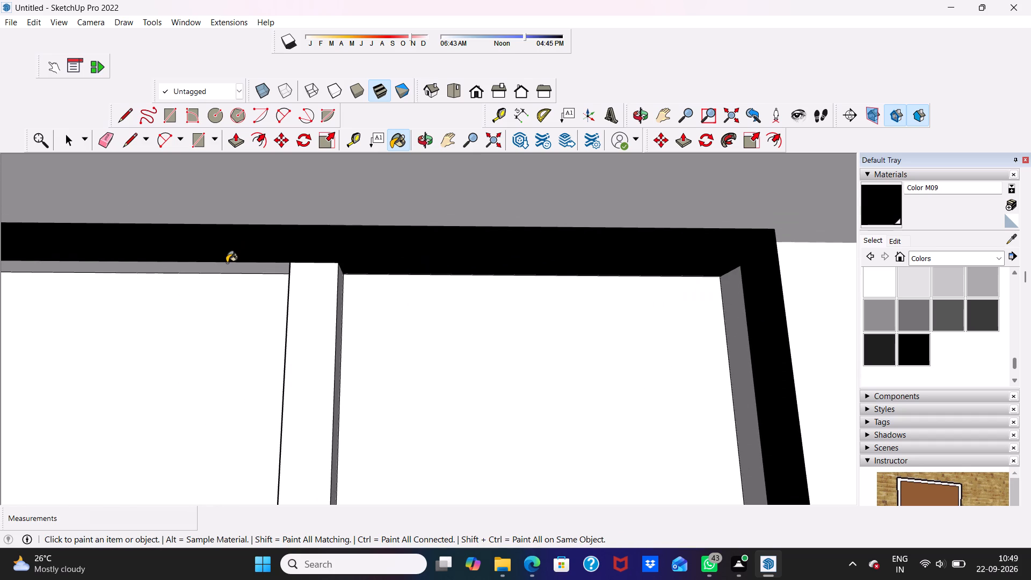
pyautogui.click(227, 263)
# Paint the inner side faces of the door frame's two vertical jambs black with Color M09.
pyautogui.scroll(-10, 230, 264)
pyautogui.press('0')
pyautogui.moveTo(455, 343); pyautogui.dragTo(510, 357, button='middle')
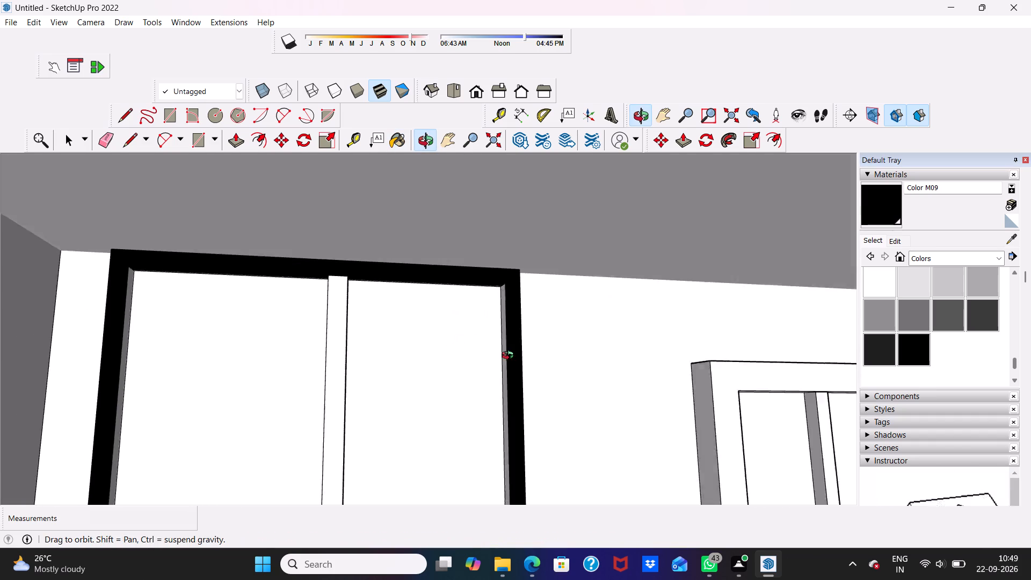
pyautogui.moveTo(510, 357); pyautogui.dragTo(560, 364, button='middle')
pyautogui.scroll(4, 517, 343)
pyautogui.click(490, 349)
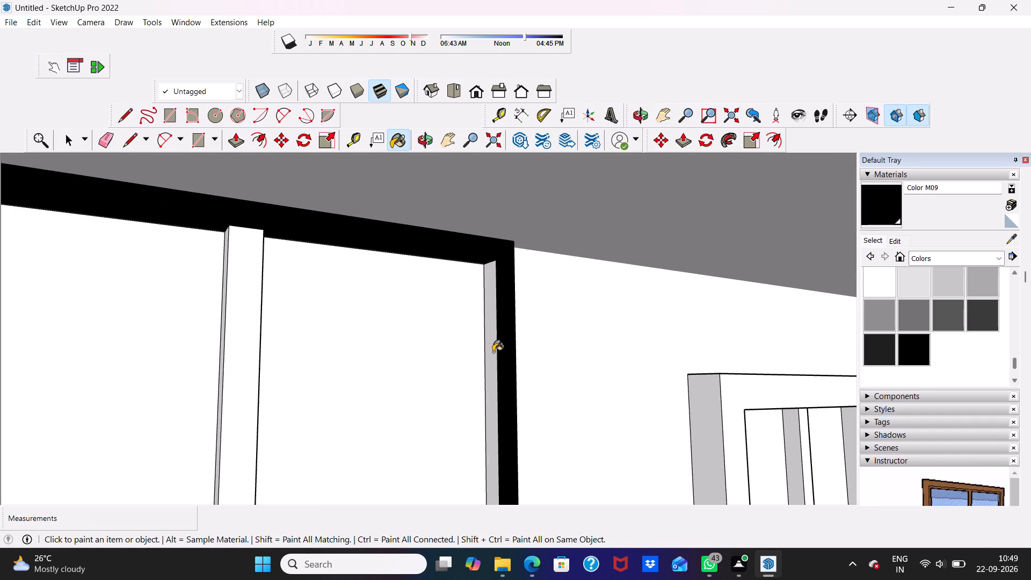
pyautogui.scroll(-4, 484, 338)
pyautogui.moveTo(485, 349); pyautogui.dragTo(277, 389, button='middle')
pyautogui.scroll(-1, 291, 360)
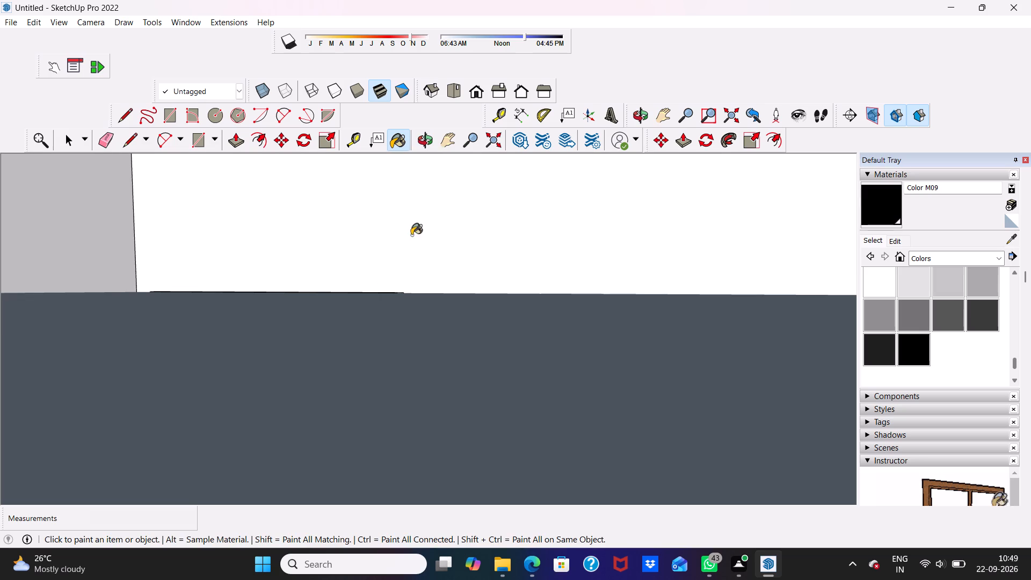
pyautogui.click(472, 95)
pyautogui.scroll(-3, 459, 240)
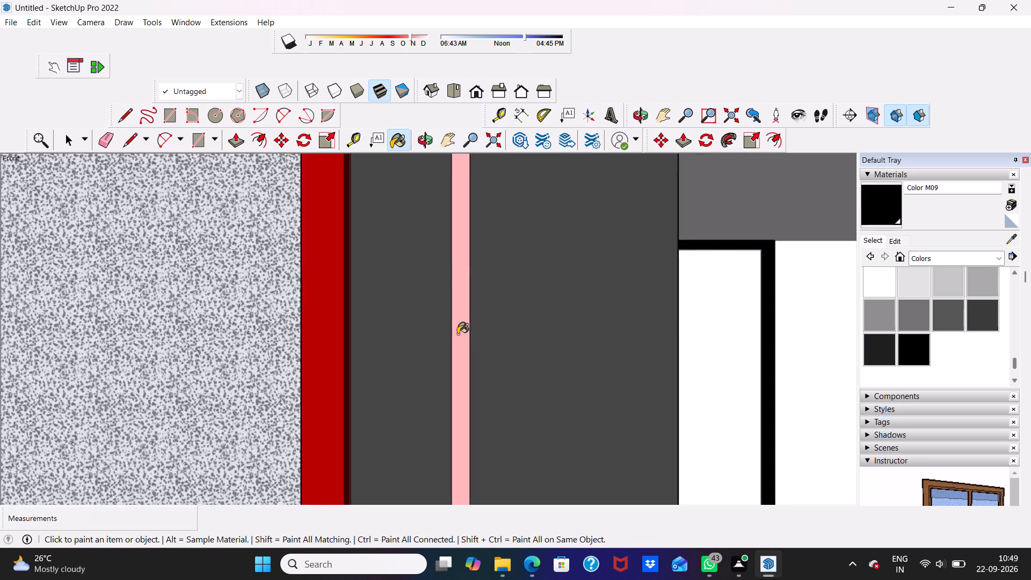
pyautogui.scroll(-1, 458, 334)
pyautogui.scroll(-8, 592, 334)
pyautogui.press('0')
pyautogui.moveTo(622, 349); pyautogui.dragTo(528, 323, button='middle')
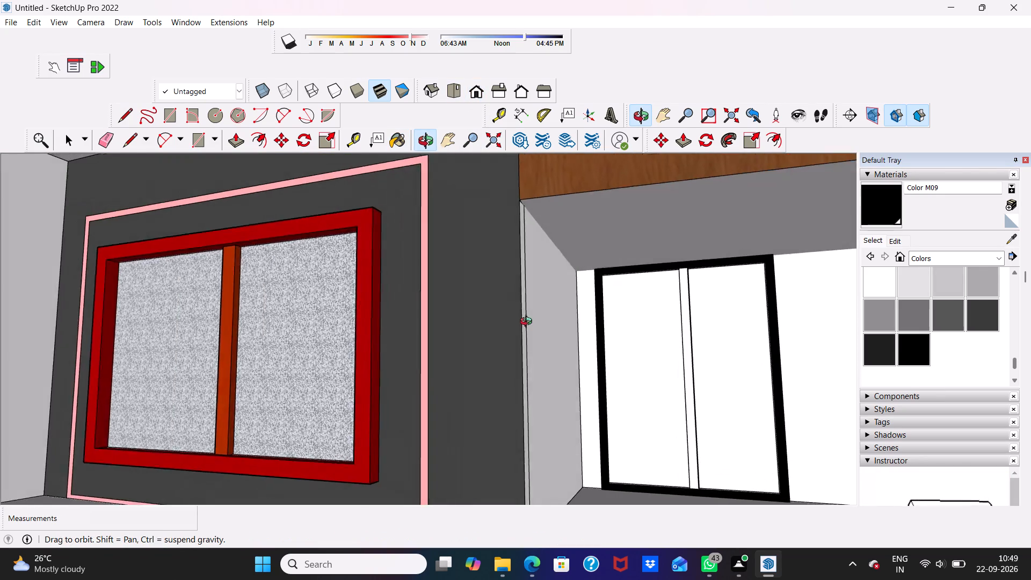
pyautogui.moveTo(528, 323); pyautogui.dragTo(452, 373, button='middle')
pyautogui.scroll(9, 607, 448)
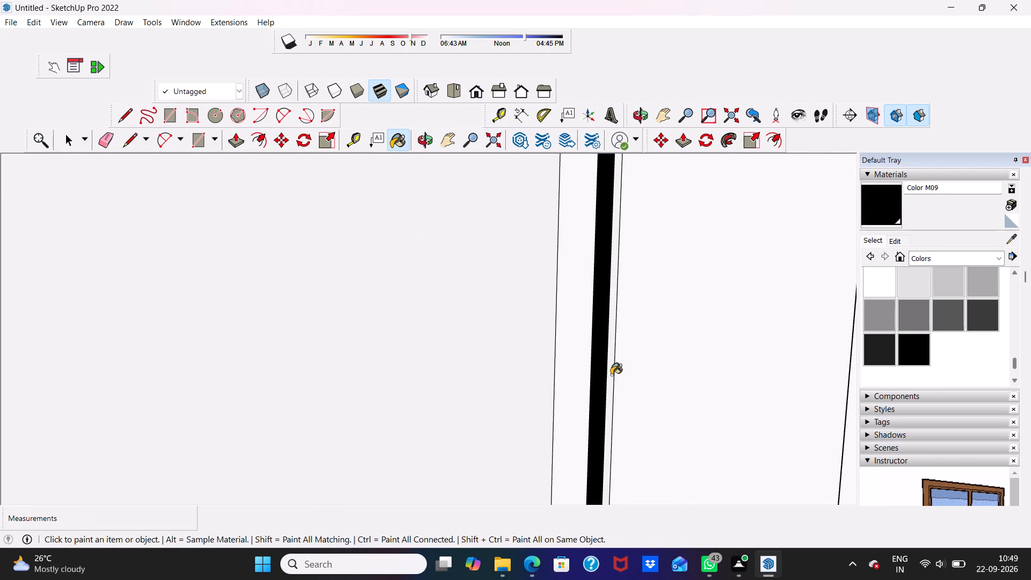
pyautogui.click(611, 373)
# Paint the door frame's bottom inner faces on both sides of the centre strip black with Color M09.
pyautogui.scroll(-12, 606, 376)
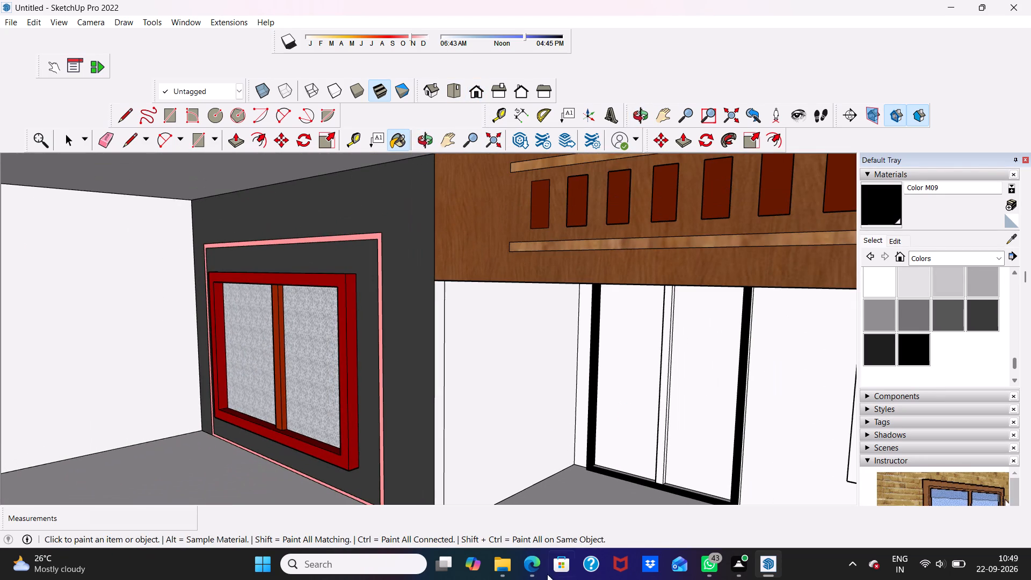
pyautogui.scroll(-2, 665, 482)
pyautogui.moveTo(665, 482); pyautogui.dragTo(666, 530, button='middle')
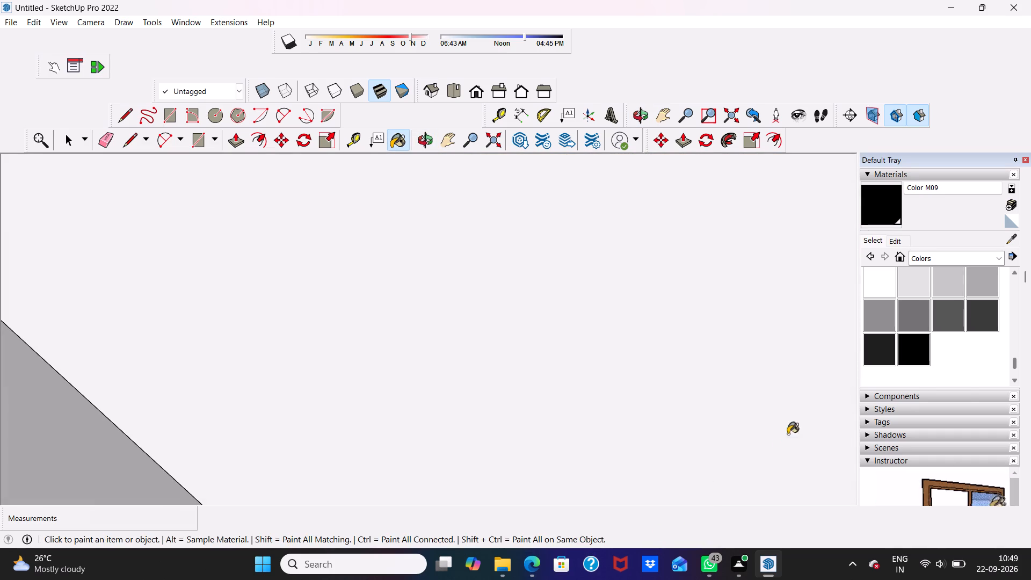
pyautogui.moveTo(155, 454); pyautogui.dragTo(359, 360, button='middle')
pyautogui.press('0')
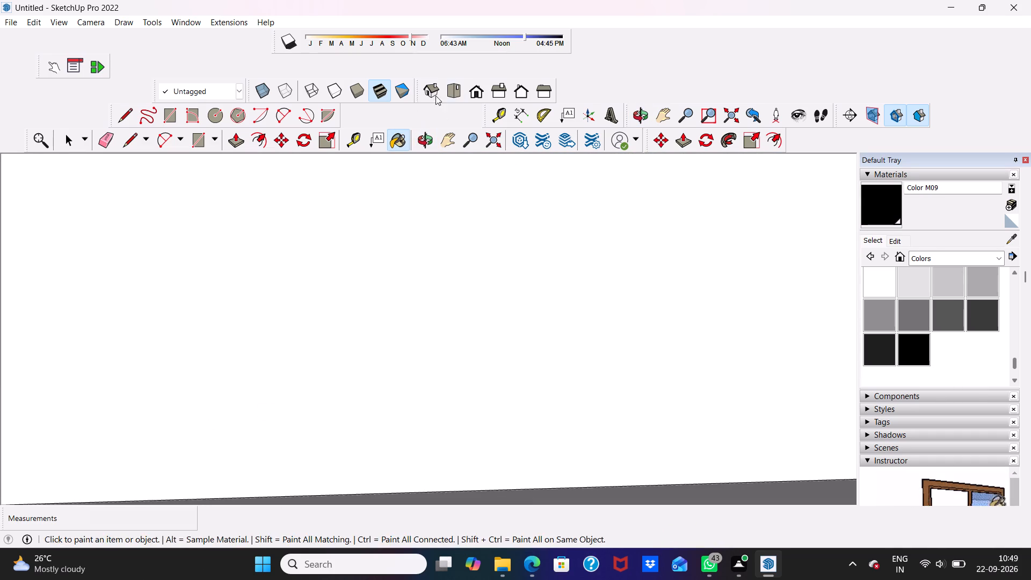
pyautogui.click(476, 92)
pyautogui.scroll(-3, 493, 149)
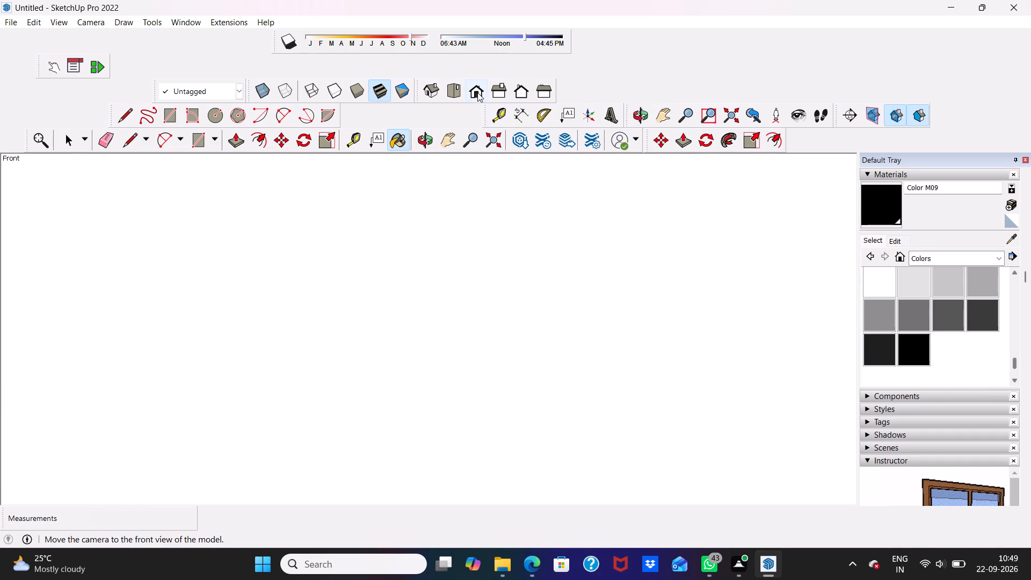
pyautogui.moveTo(478, 90); pyautogui.dragTo(476, 95)
pyautogui.scroll(-4, 464, 87)
pyautogui.scroll(1, 485, 87)
pyautogui.scroll(-4, 482, 101)
pyautogui.scroll(-4, 405, 354)
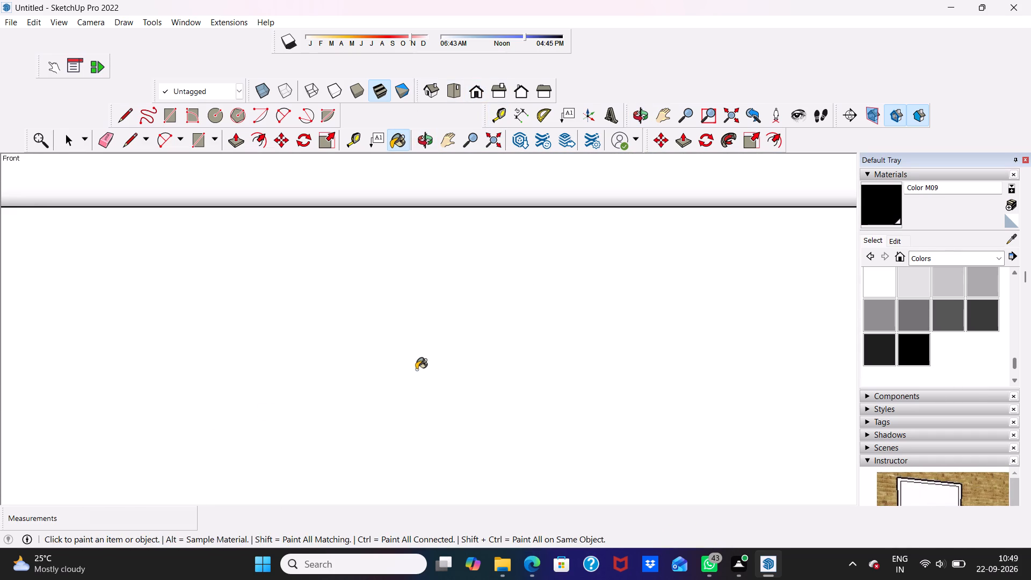
pyautogui.press('0')
pyautogui.moveTo(416, 368); pyautogui.dragTo(435, 317, button='middle')
pyautogui.scroll(-13, 424, 370)
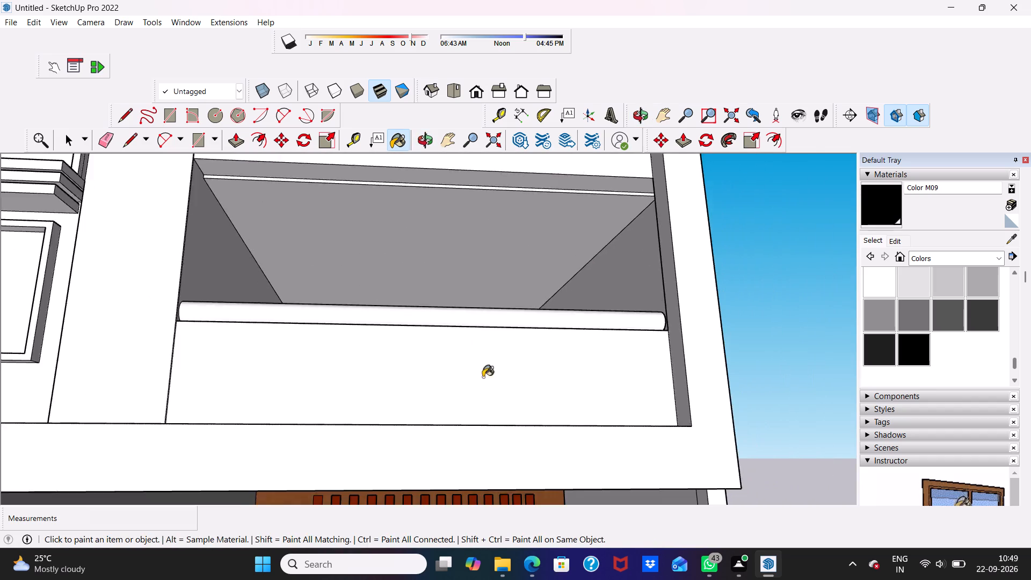
pyautogui.scroll(-8, 483, 377)
pyautogui.scroll(-3, 388, 385)
pyautogui.scroll(-5, 434, 346)
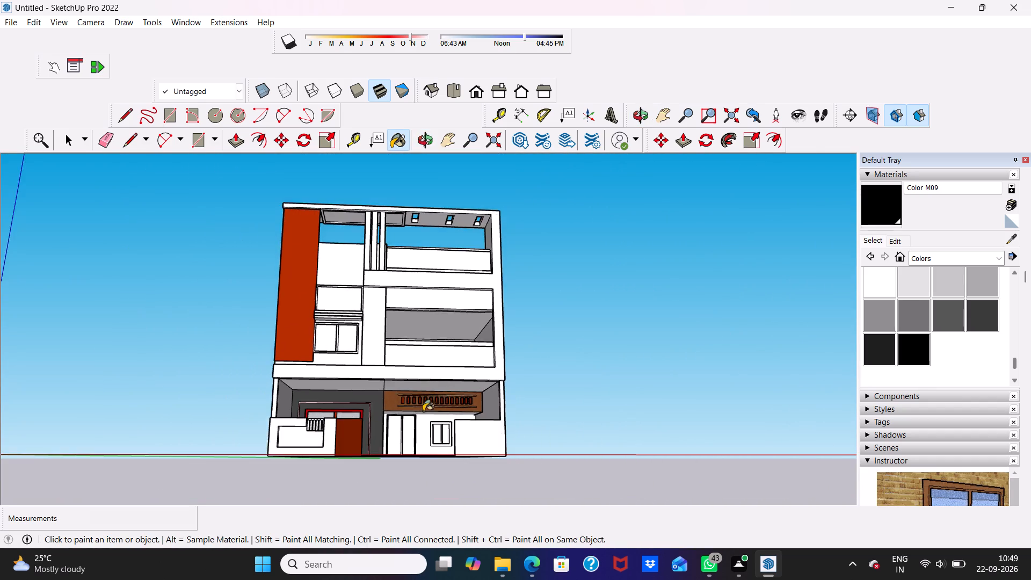
pyautogui.scroll(8, 423, 414)
pyautogui.press('0')
pyautogui.moveTo(395, 456); pyautogui.dragTo(389, 481, button='middle')
pyautogui.scroll(6, 371, 485)
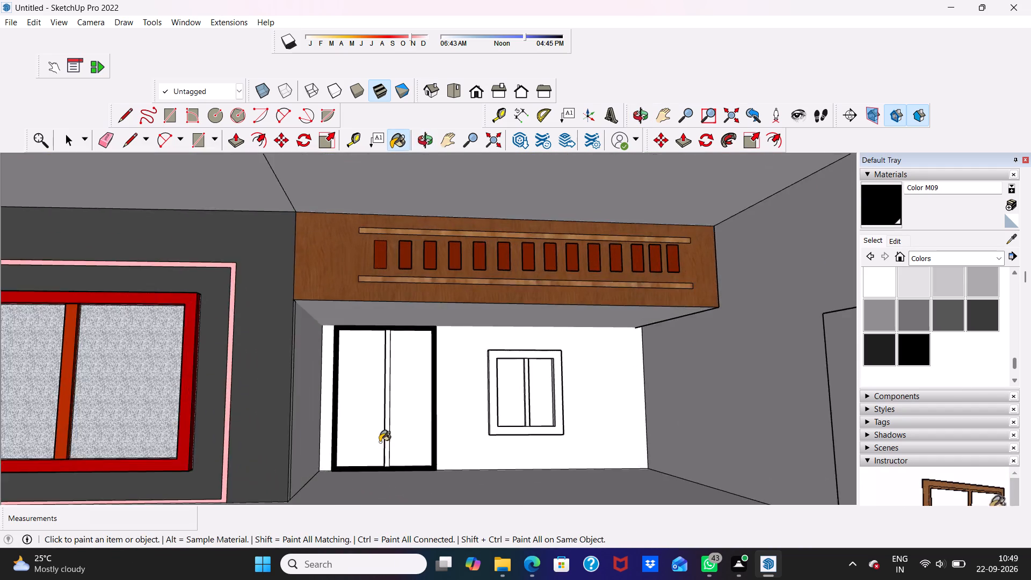
pyautogui.scroll(10, 380, 442)
pyautogui.scroll(-4, 390, 361)
pyautogui.press('0')
pyautogui.press('0')
pyautogui.press('0')
pyautogui.press('0')
pyautogui.press('0')
pyautogui.press('0')
pyautogui.press('0')
pyautogui.press('0')
pyautogui.moveTo(364, 443); pyautogui.dragTo(360, 460, button='middle')
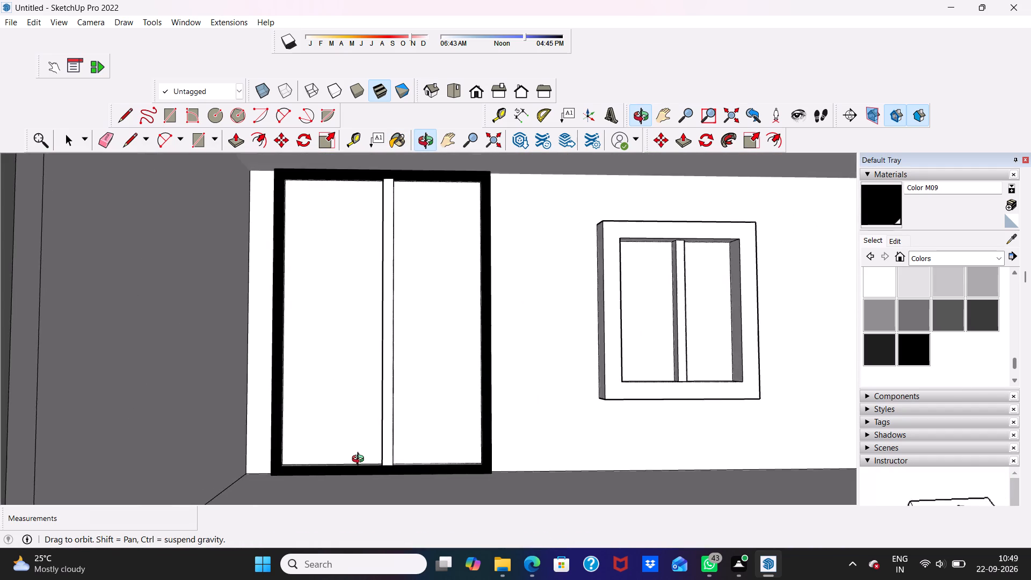
pyautogui.moveTo(360, 460); pyautogui.dragTo(348, 524, button='middle')
pyautogui.scroll(5, 354, 416)
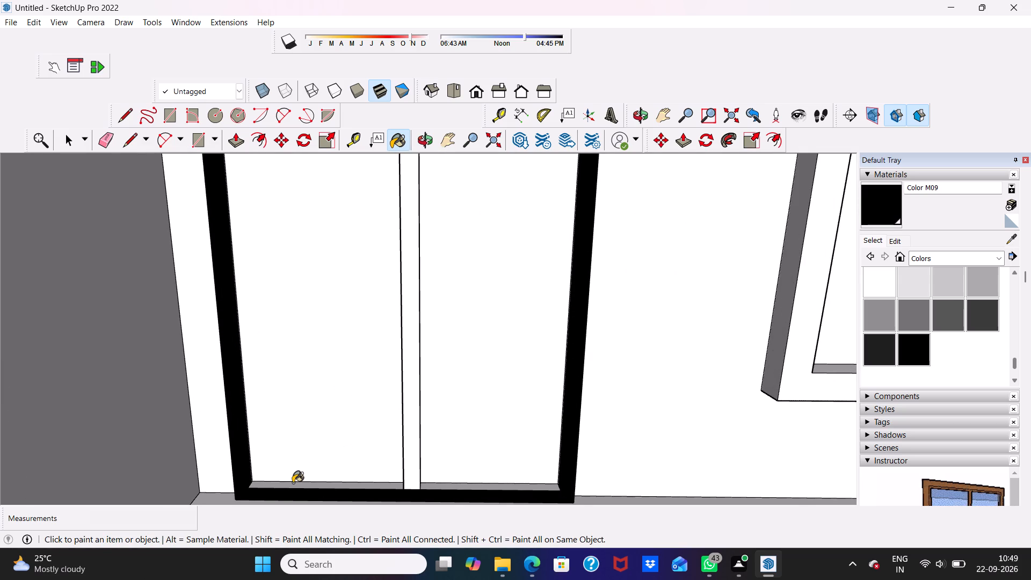
pyautogui.click(293, 483)
pyautogui.scroll(-4, 293, 481)
pyautogui.scroll(4, 415, 495)
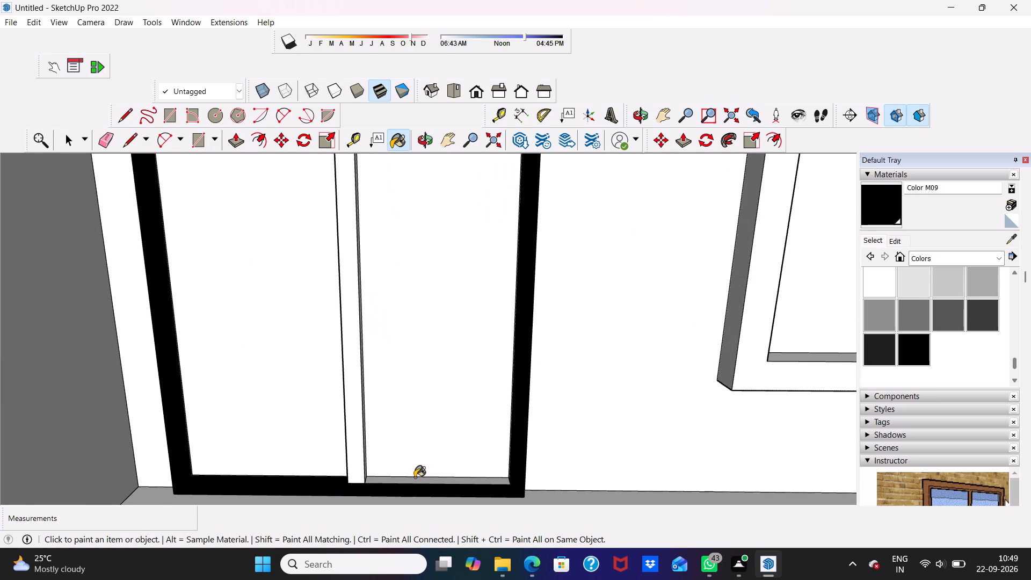
pyautogui.click(415, 476)
pyautogui.click(416, 480)
pyautogui.scroll(-4, 413, 488)
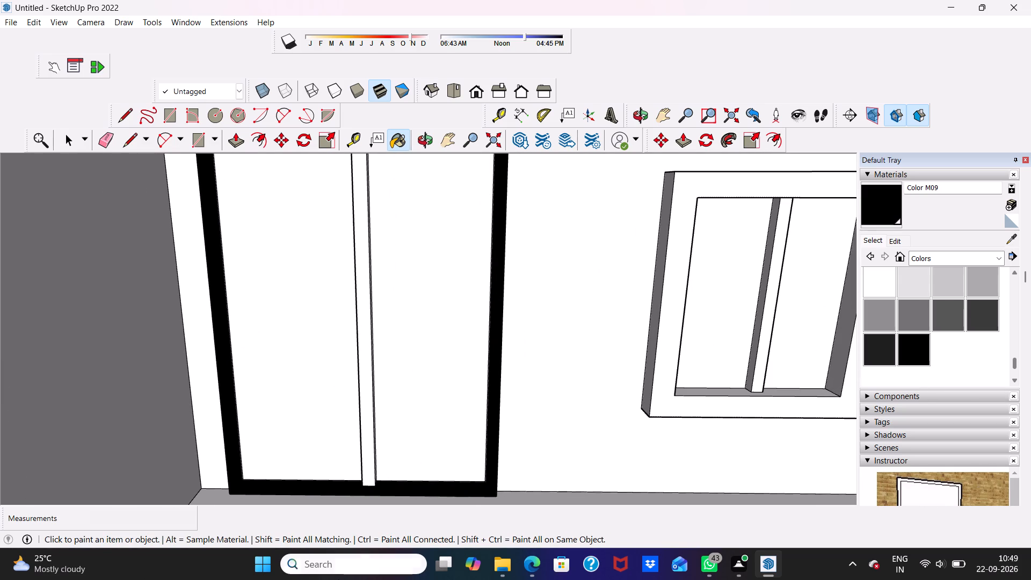
pyautogui.scroll(-4, 12, 579)
pyautogui.scroll(-3, 251, 426)
pyautogui.moveTo(268, 436); pyautogui.dragTo(285, 351, button='middle')
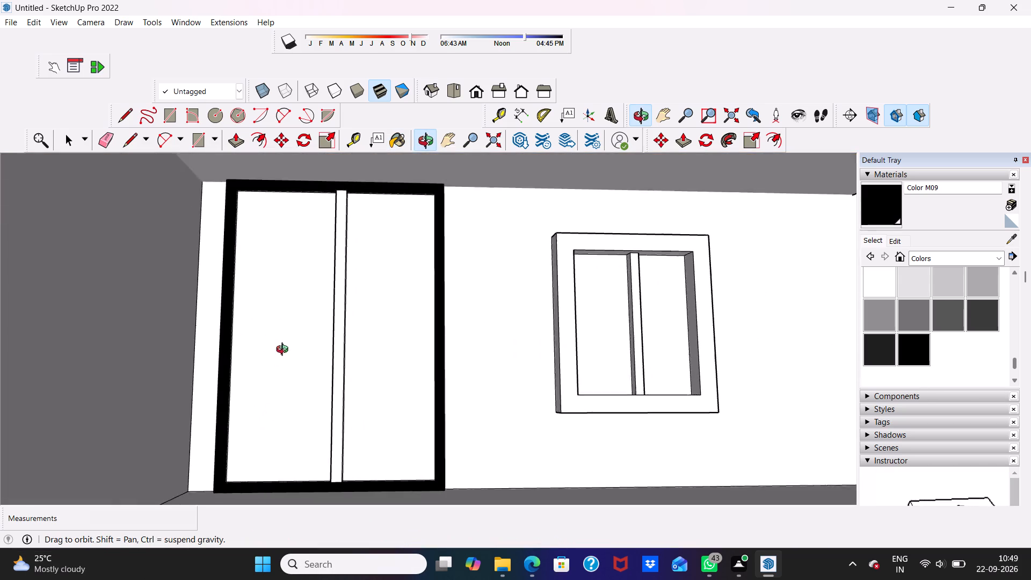
pyautogui.moveTo(285, 351); pyautogui.dragTo(296, 373, button='middle')
pyautogui.press('0')
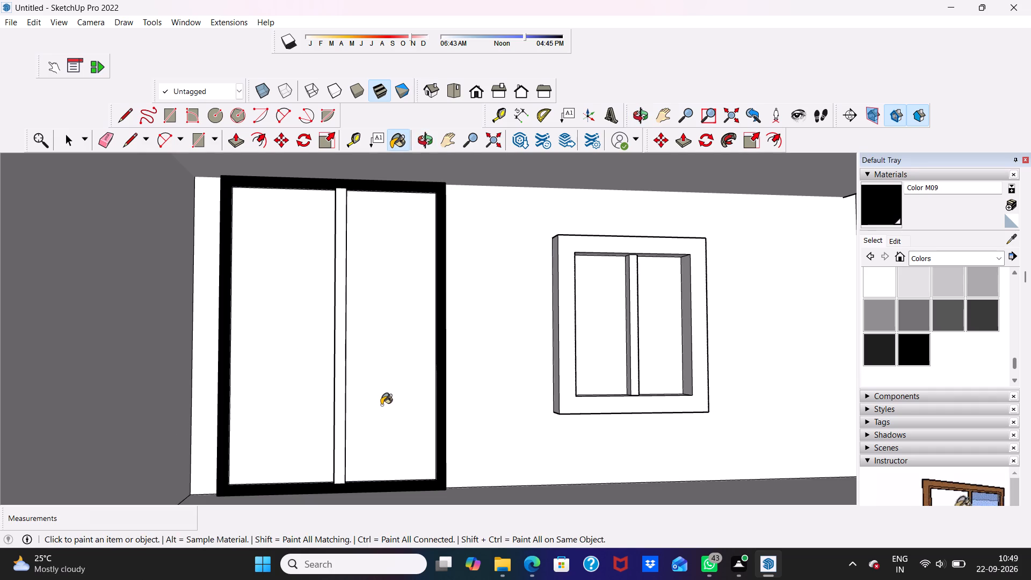
# Paint the front face and both side faces of the door's vertical centre strip black with Color M09.
pyautogui.press('space')
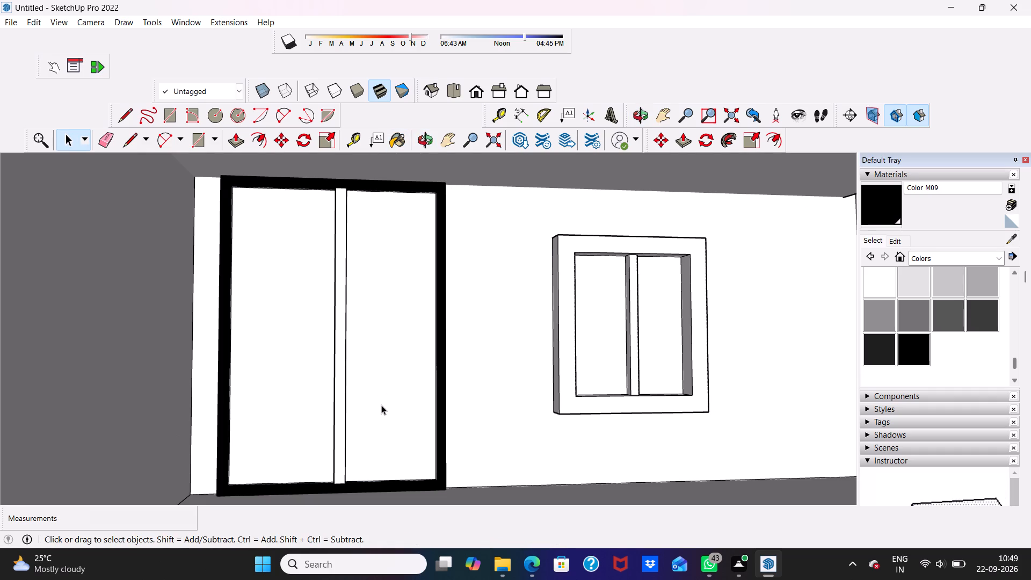
pyautogui.scroll(-3, 374, 379)
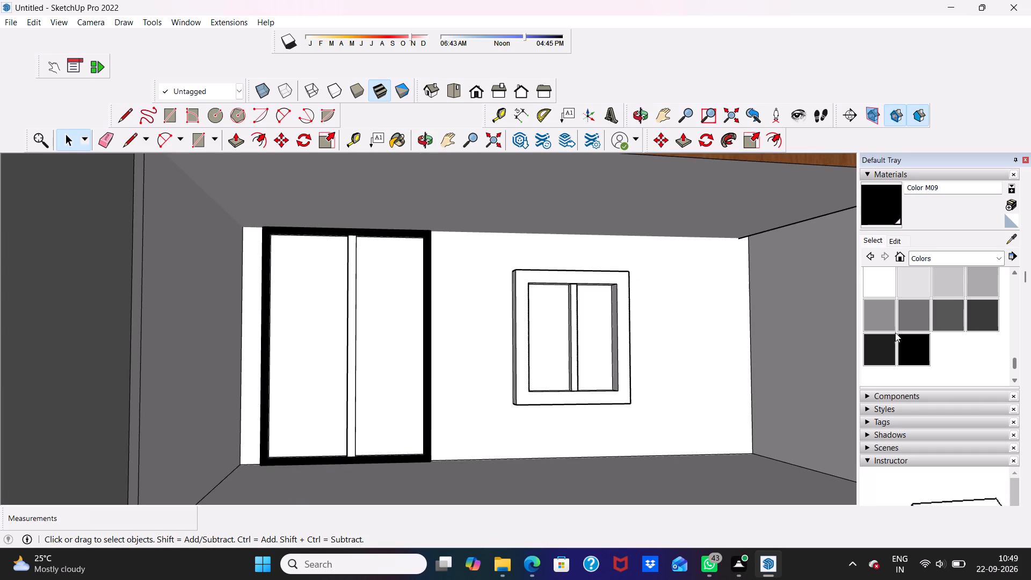
pyautogui.click(922, 350)
pyautogui.scroll(3, 648, 367)
pyautogui.scroll(4, 338, 344)
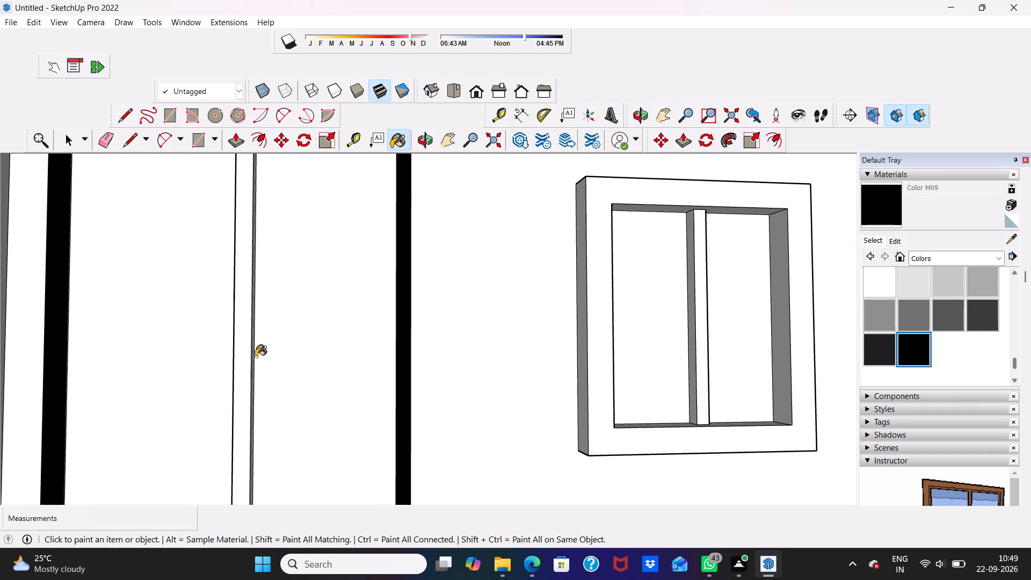
pyautogui.click(238, 366)
pyautogui.scroll(5, 238, 363)
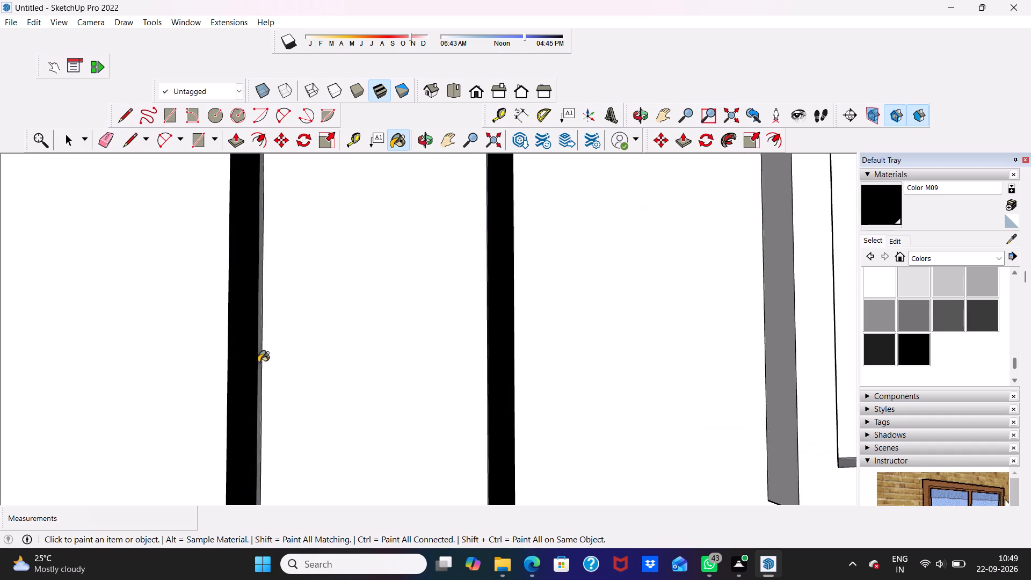
pyautogui.scroll(7, 258, 363)
pyautogui.click(262, 352)
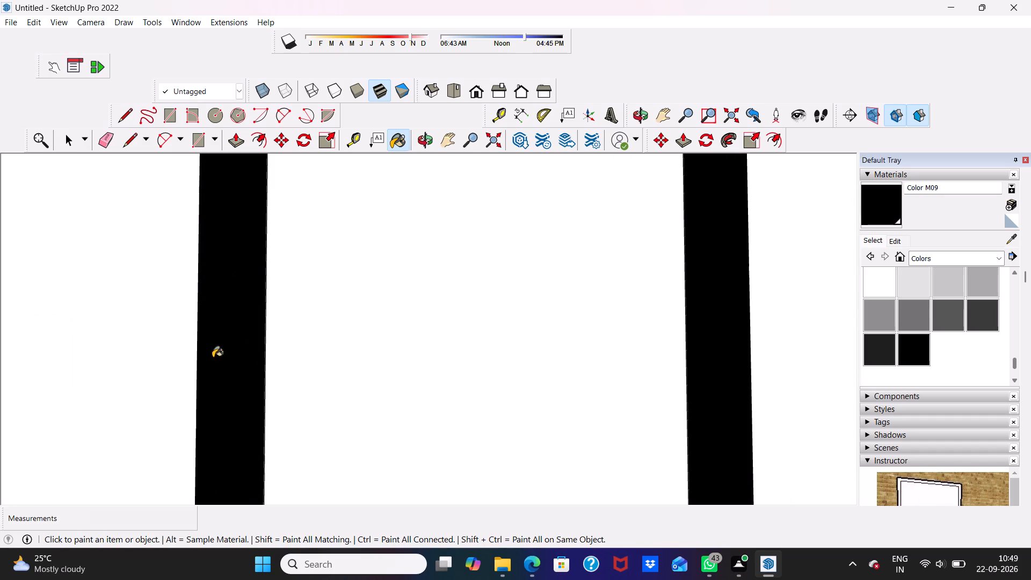
pyautogui.moveTo(213, 358); pyautogui.dragTo(317, 366, button='middle')
pyautogui.scroll(3, 249, 351)
pyautogui.scroll(3, 169, 344)
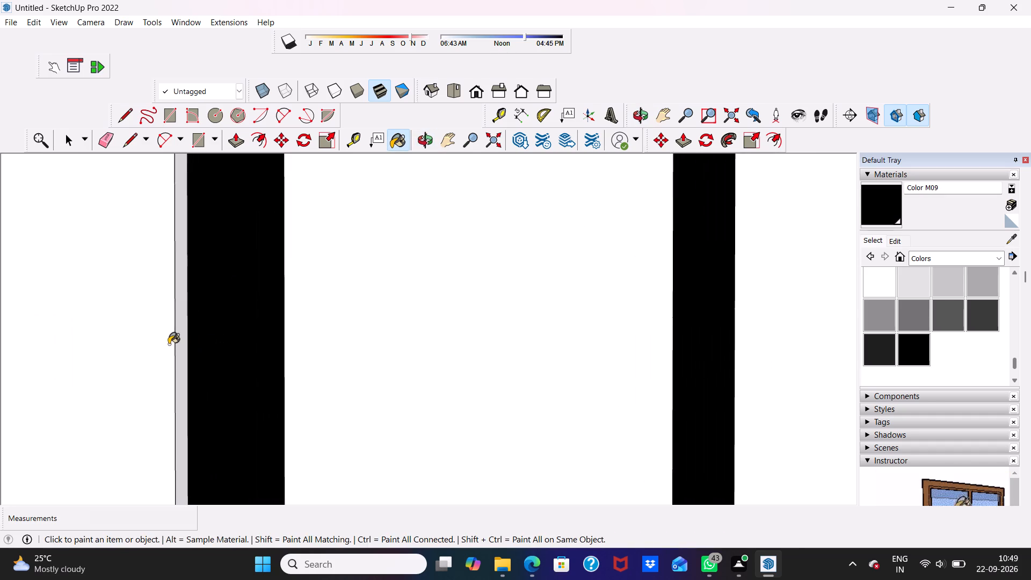
pyautogui.click(184, 339)
pyautogui.scroll(-8, 184, 339)
pyautogui.scroll(-7, 229, 351)
pyautogui.moveTo(231, 355); pyautogui.dragTo(183, 441, button='middle')
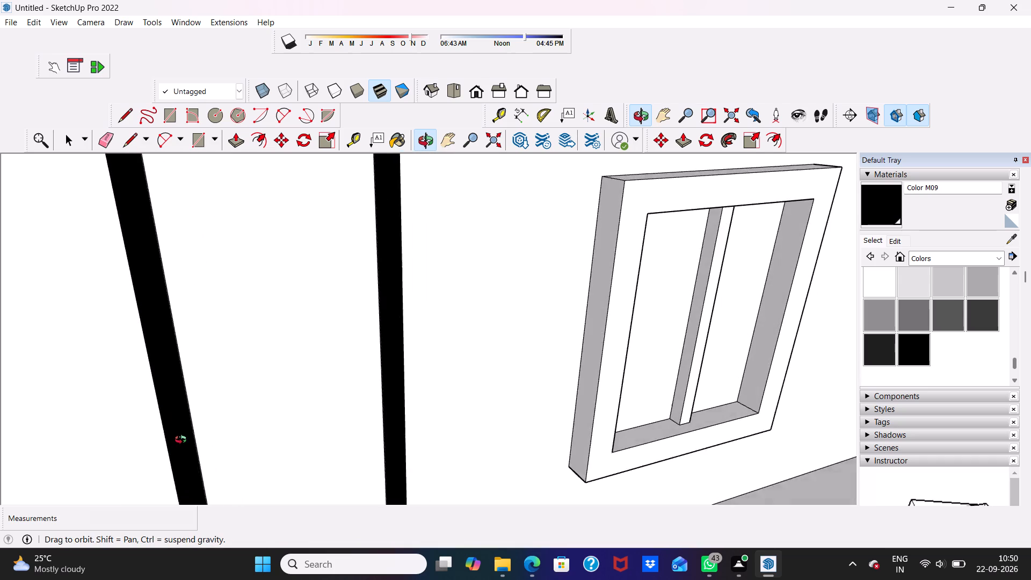
pyautogui.moveTo(183, 441); pyautogui.dragTo(214, 388, button='middle')
pyautogui.click(198, 393)
pyautogui.press('space')
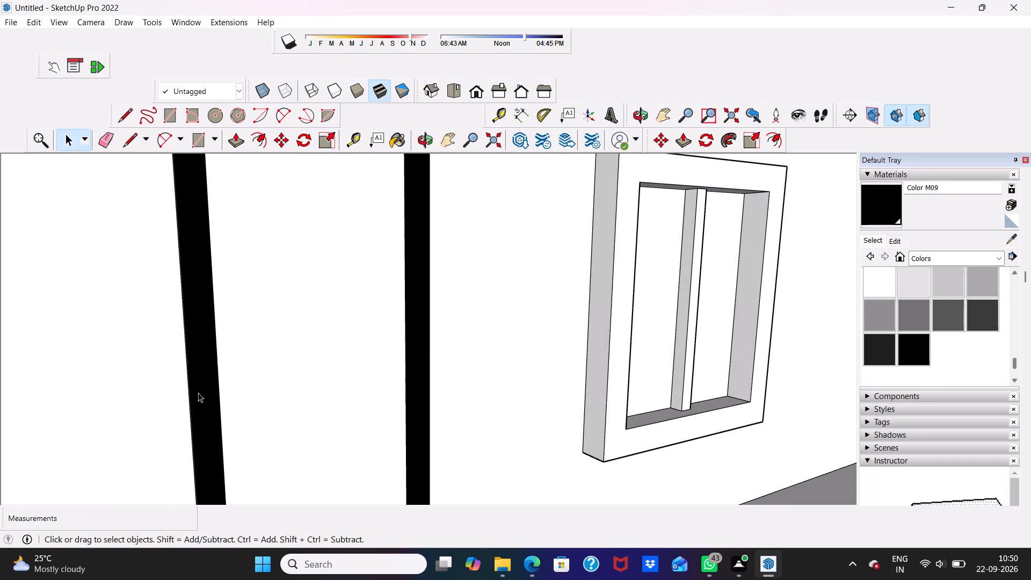
# Paint both door panels with the Formica Graystone material from the Synthetic Surfaces collection.
pyautogui.scroll(-4, 148, 413)
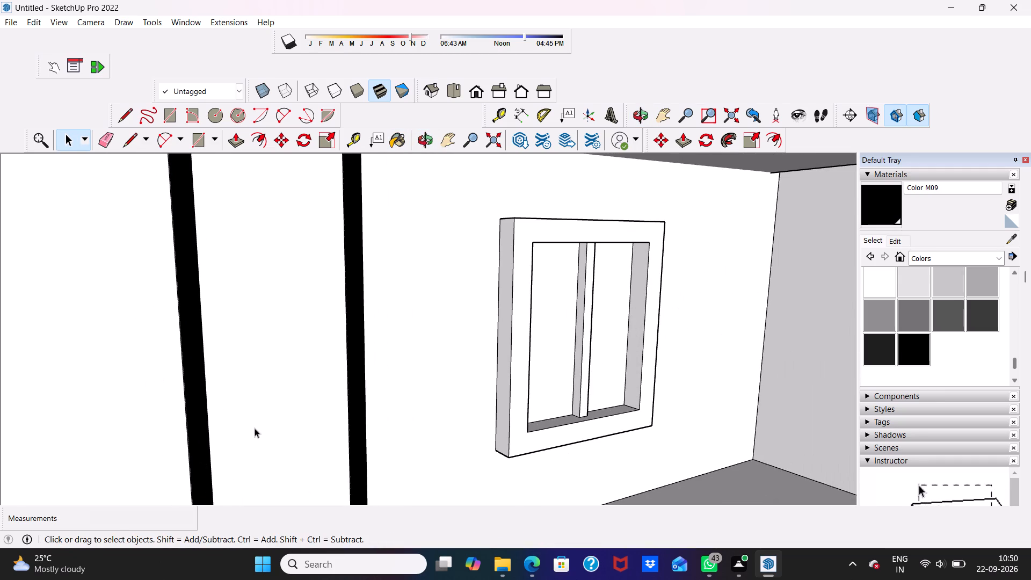
pyautogui.scroll(1, 0, 385)
pyautogui.scroll(-3, 59, 393)
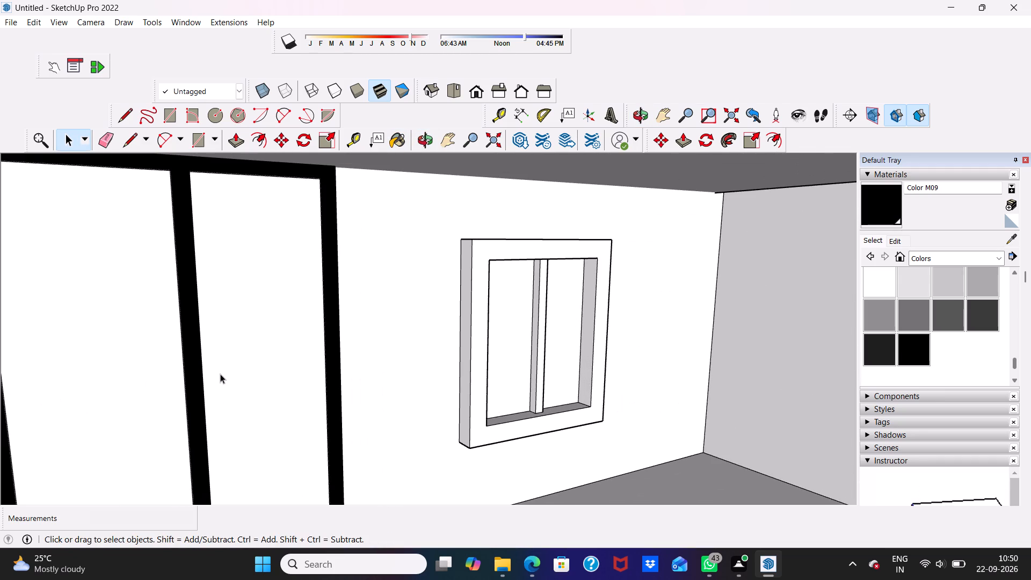
pyautogui.scroll(-4, 269, 363)
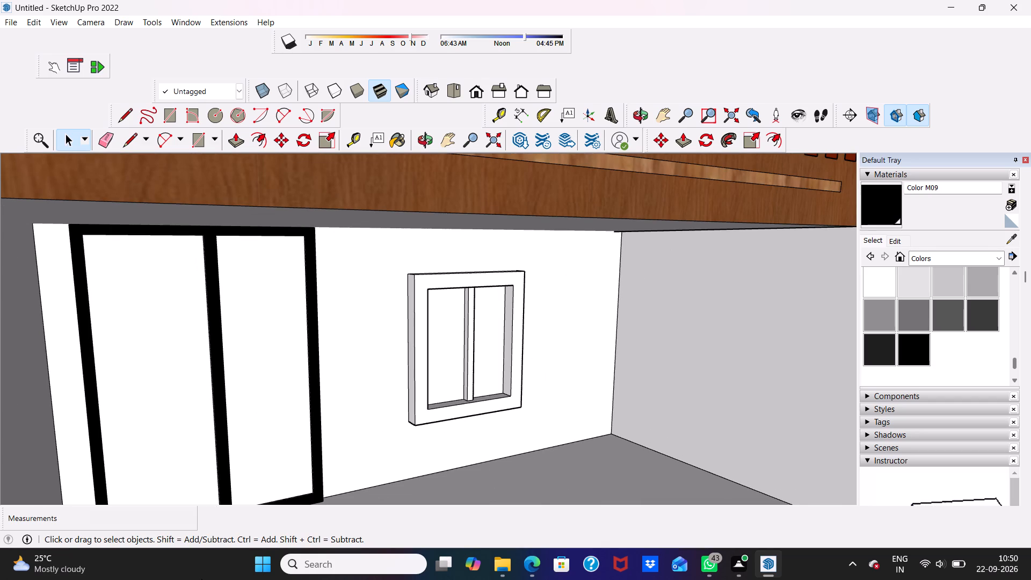
pyautogui.moveTo(277, 459); pyautogui.dragTo(180, 431, button='middle')
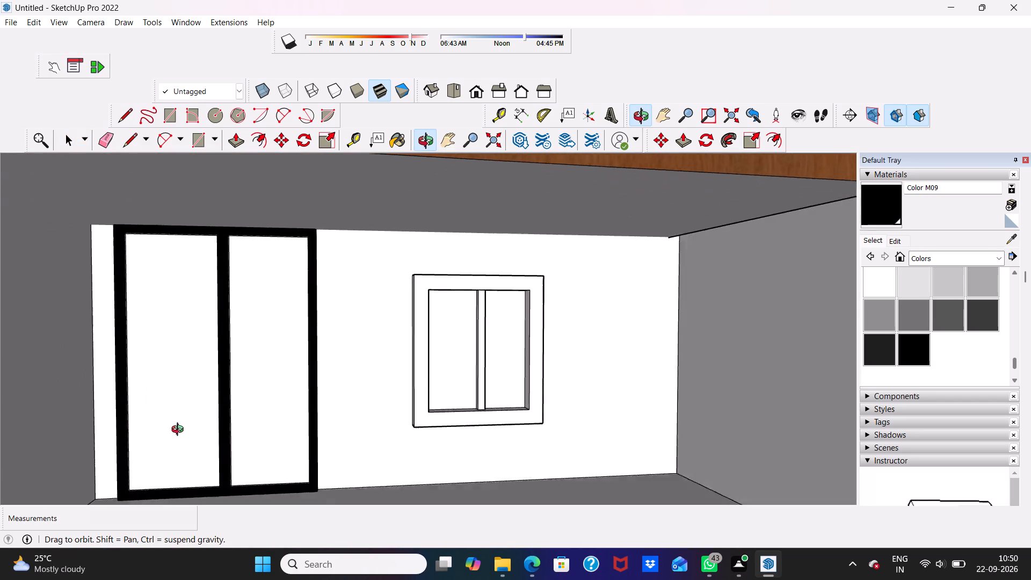
pyautogui.moveTo(180, 431); pyautogui.dragTo(170, 431, button='middle')
pyautogui.scroll(-4, 170, 432)
pyautogui.scroll(2, 429, 503)
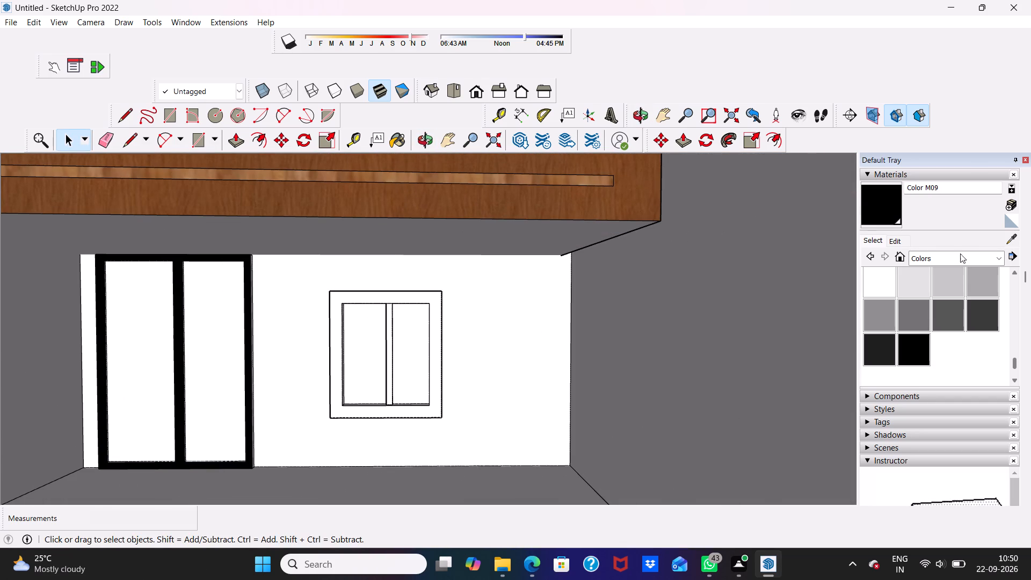
pyautogui.click(1000, 257)
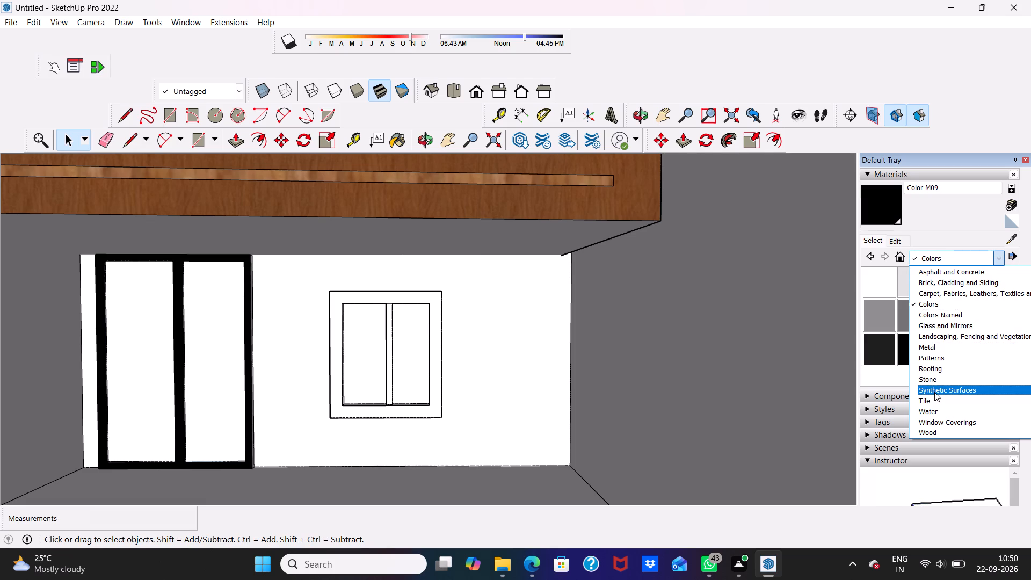
pyautogui.click(934, 389)
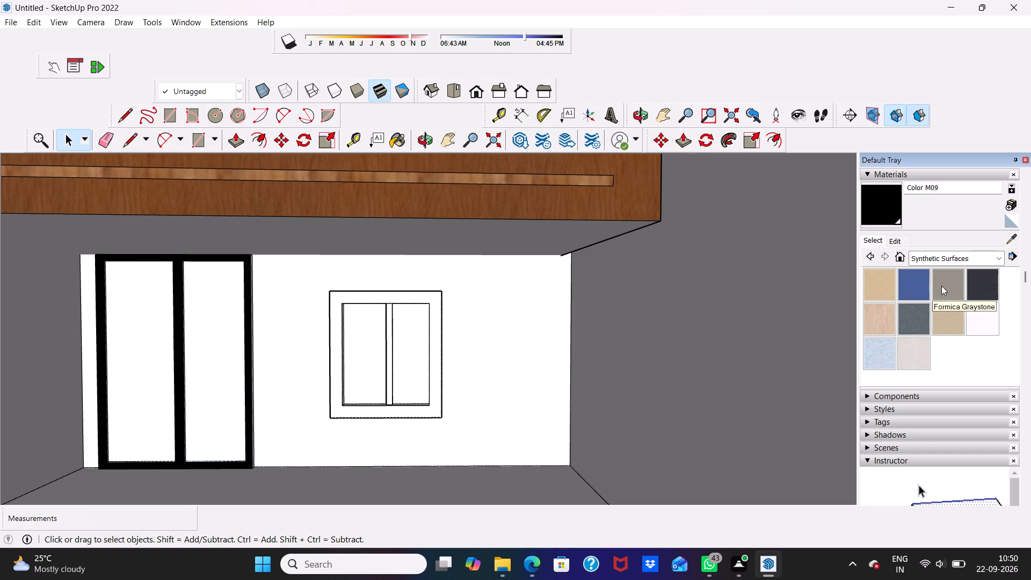
pyautogui.scroll(4, 935, 308)
pyautogui.scroll(-1, 927, 346)
pyautogui.click(950, 352)
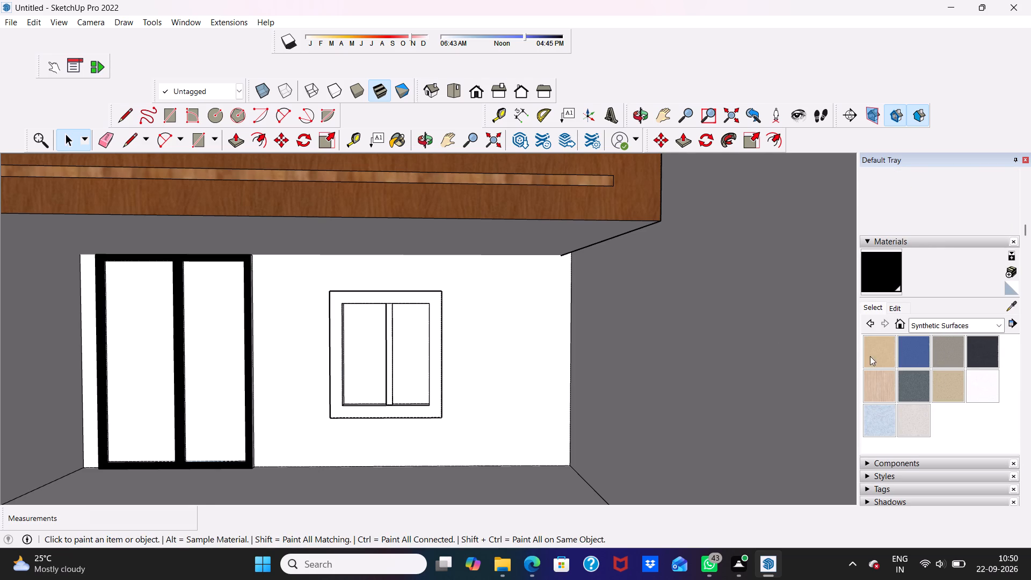
pyautogui.scroll(3, 382, 309)
pyautogui.scroll(2, 163, 337)
pyautogui.click(164, 333)
pyautogui.scroll(1, 28, 353)
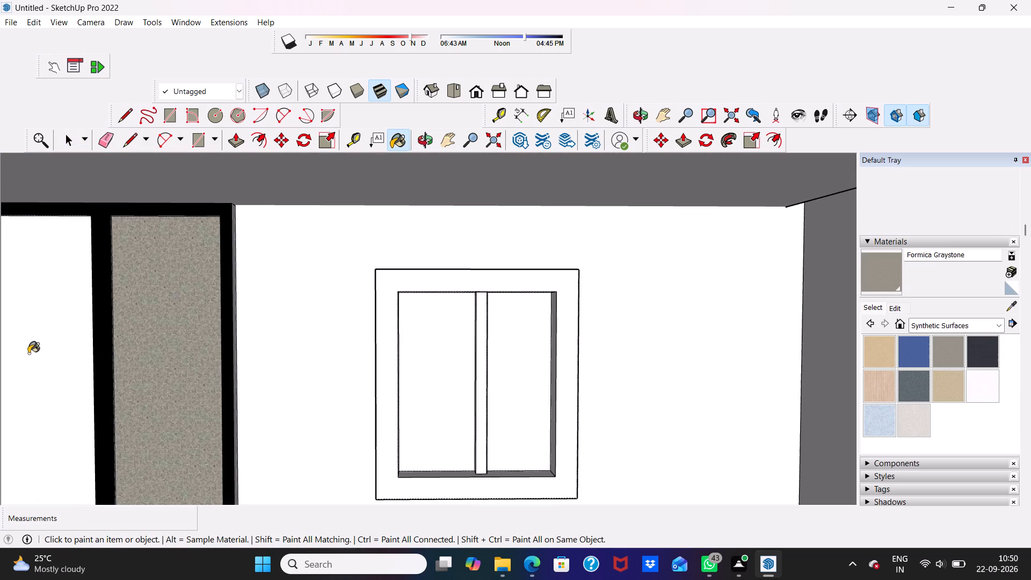
pyautogui.click(28, 353)
# Examine the painted double door, the porch window and the surrounding facade from several angles and distances.
pyautogui.scroll(-14, 28, 353)
pyautogui.moveTo(100, 365); pyautogui.dragTo(192, 372, button='middle')
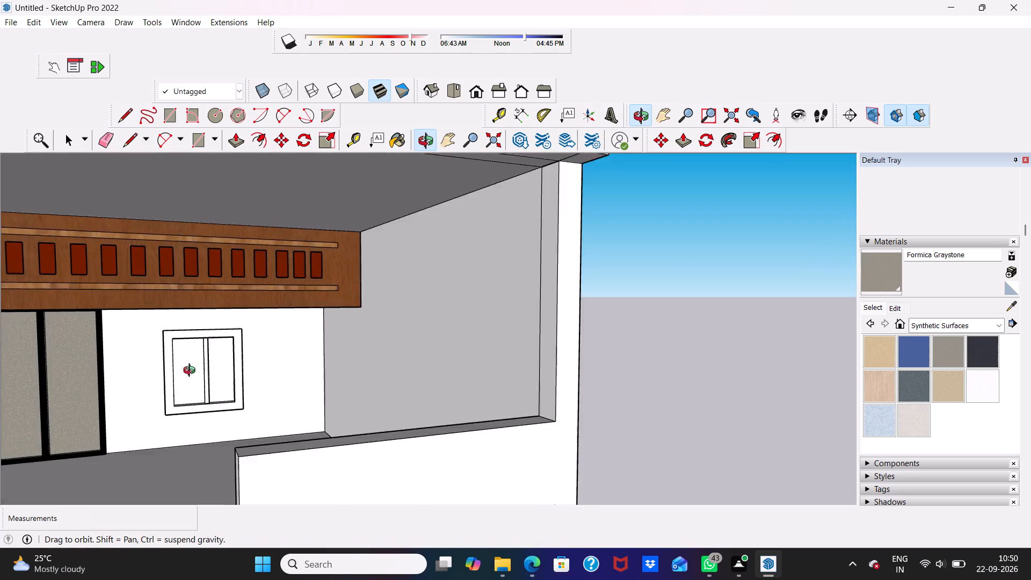
pyautogui.moveTo(192, 372); pyautogui.dragTo(159, 385, button='middle')
pyautogui.scroll(4, 159, 385)
pyautogui.scroll(4, 95, 407)
pyautogui.scroll(-2, 91, 401)
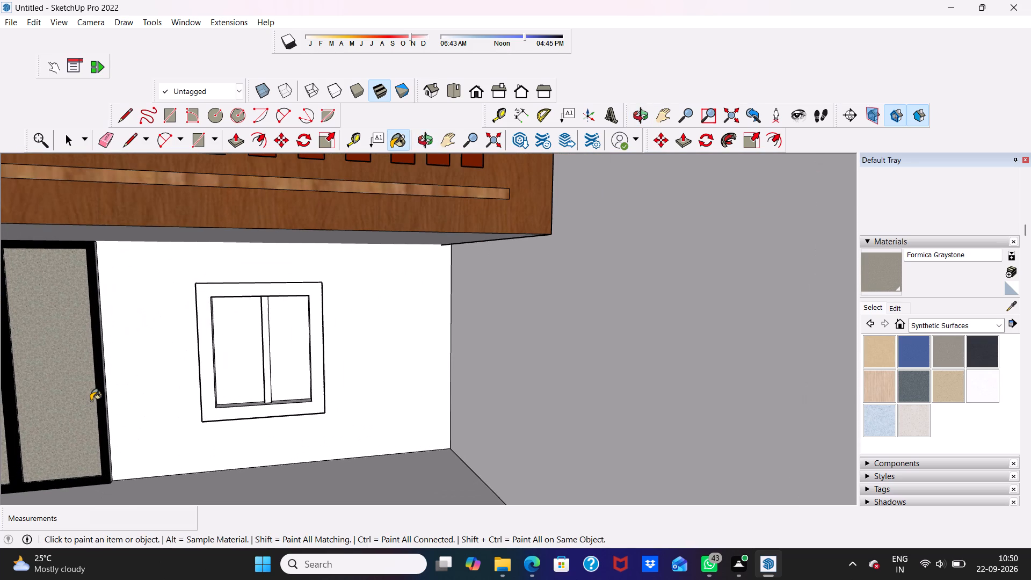
pyautogui.scroll(2, 91, 401)
pyautogui.scroll(-8, 91, 398)
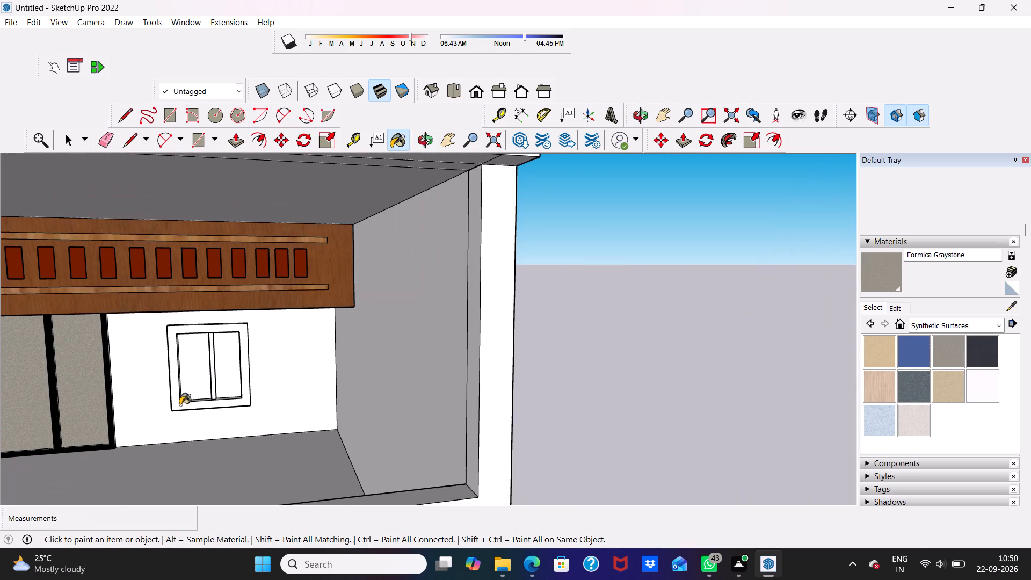
pyautogui.moveTo(180, 404); pyautogui.dragTo(176, 390, button='middle')
pyautogui.scroll(3, 226, 397)
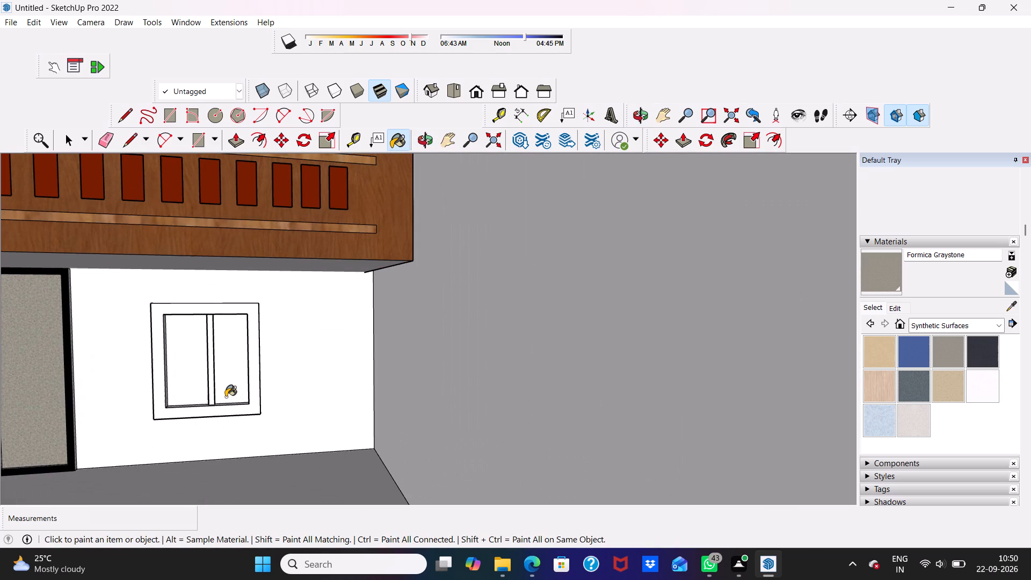
pyautogui.press('space')
pyautogui.scroll(-2, 198, 342)
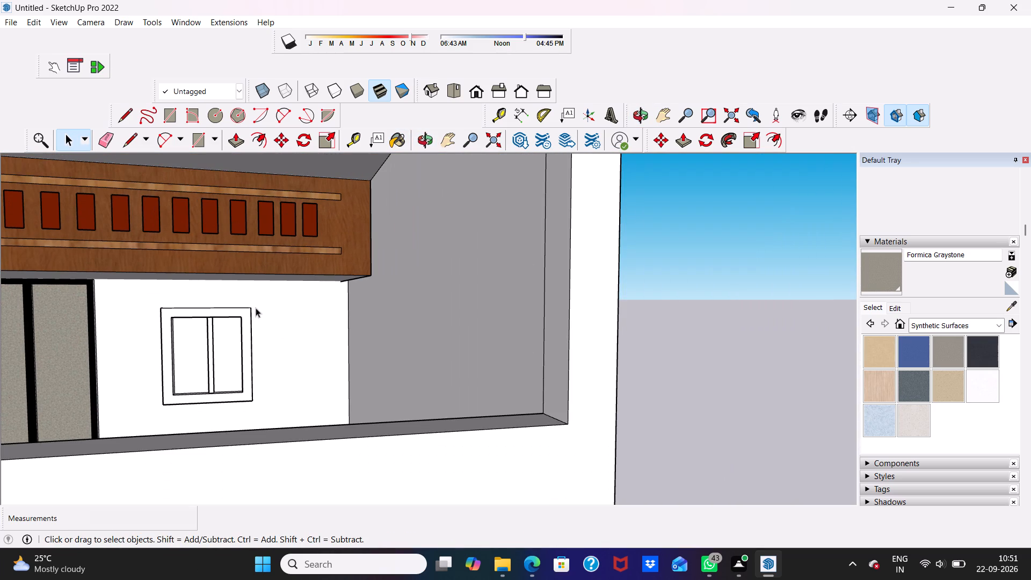
pyautogui.moveTo(220, 302); pyautogui.dragTo(245, 214, button='middle')
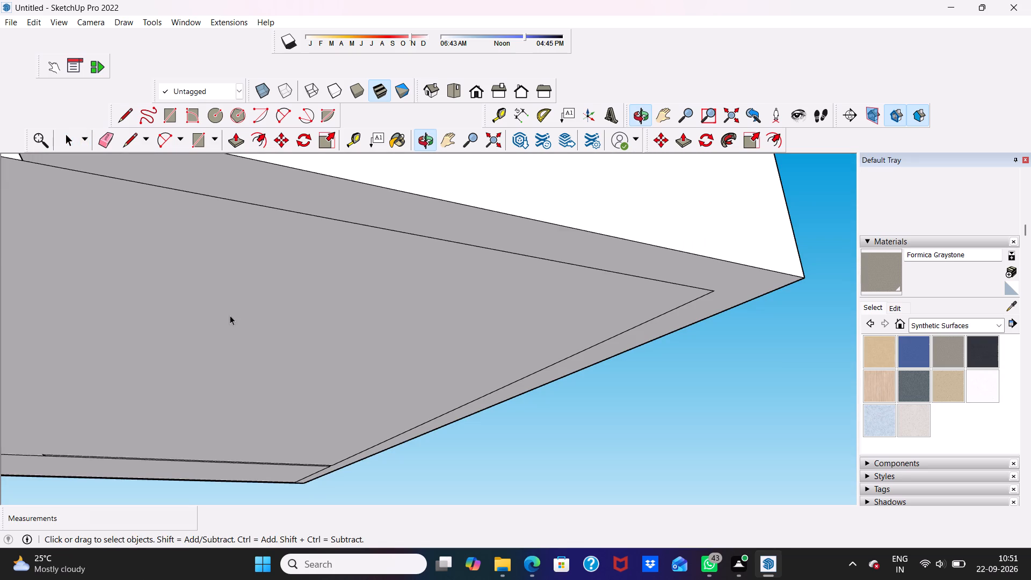
pyautogui.moveTo(230, 315); pyautogui.dragTo(187, 488, button='middle')
pyautogui.scroll(1, 175, 454)
pyautogui.scroll(-15, 144, 370)
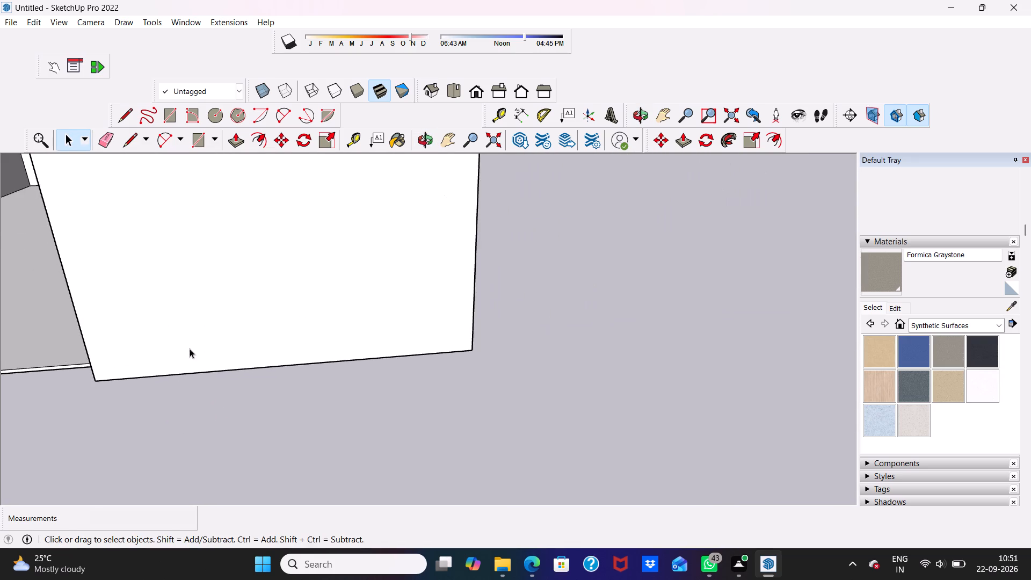
pyautogui.scroll(-8, 190, 349)
pyautogui.scroll(-5, 167, 247)
pyautogui.moveTo(147, 349); pyautogui.dragTo(207, 250, button='middle')
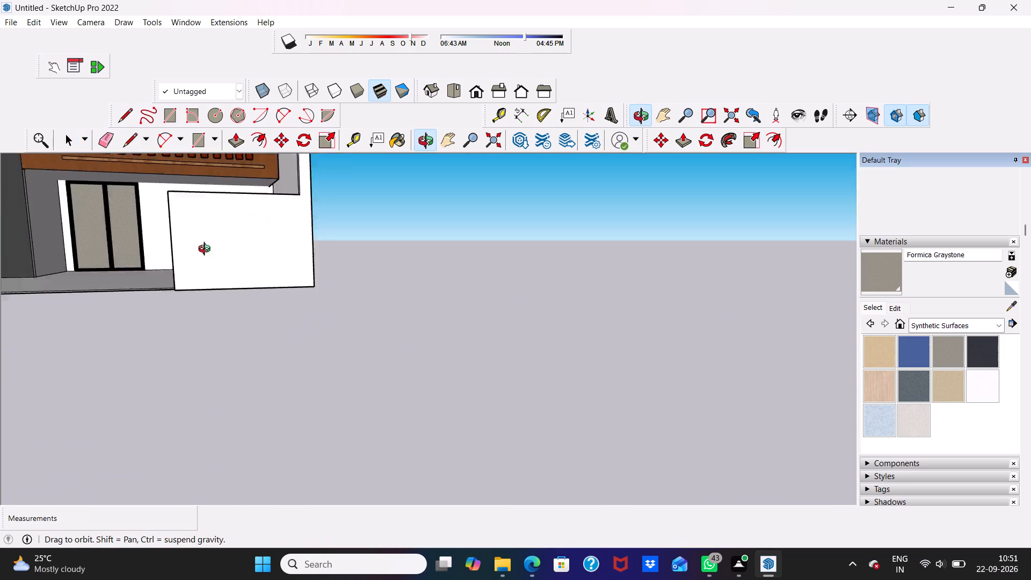
pyautogui.moveTo(207, 250); pyautogui.dragTo(210, 306, button='middle')
pyautogui.scroll(-9, 172, 284)
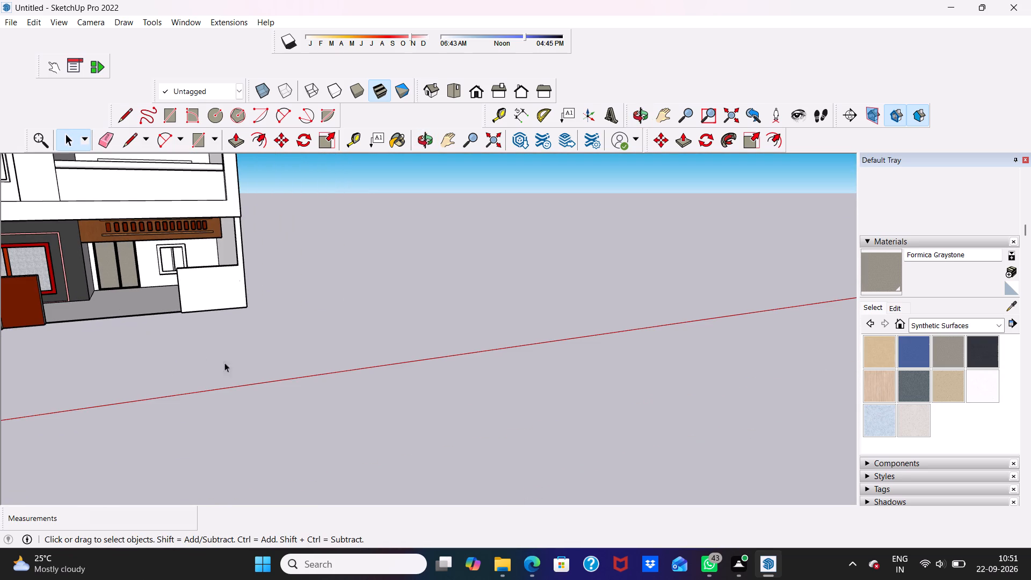
pyautogui.scroll(-5, 119, 373)
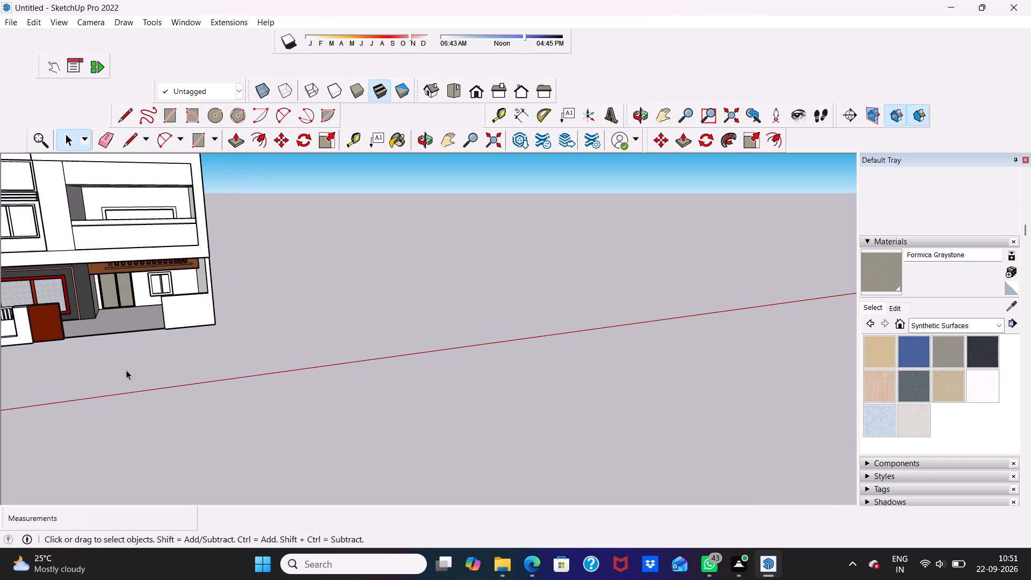
pyautogui.scroll(3, 78, 250)
pyautogui.moveTo(138, 319); pyautogui.dragTo(127, 300, button='middle')
pyautogui.scroll(4, 138, 301)
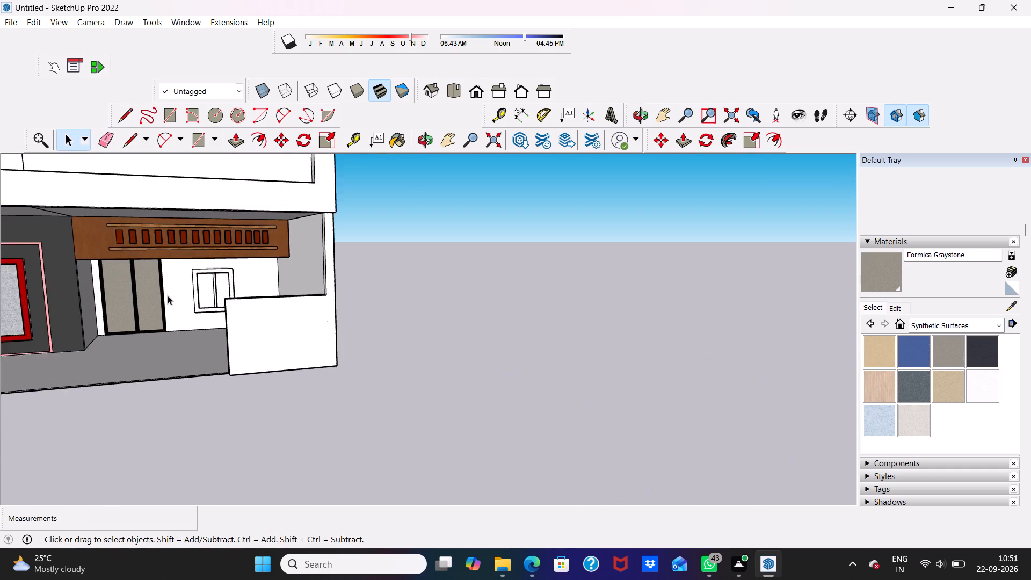
pyautogui.scroll(5, 168, 295)
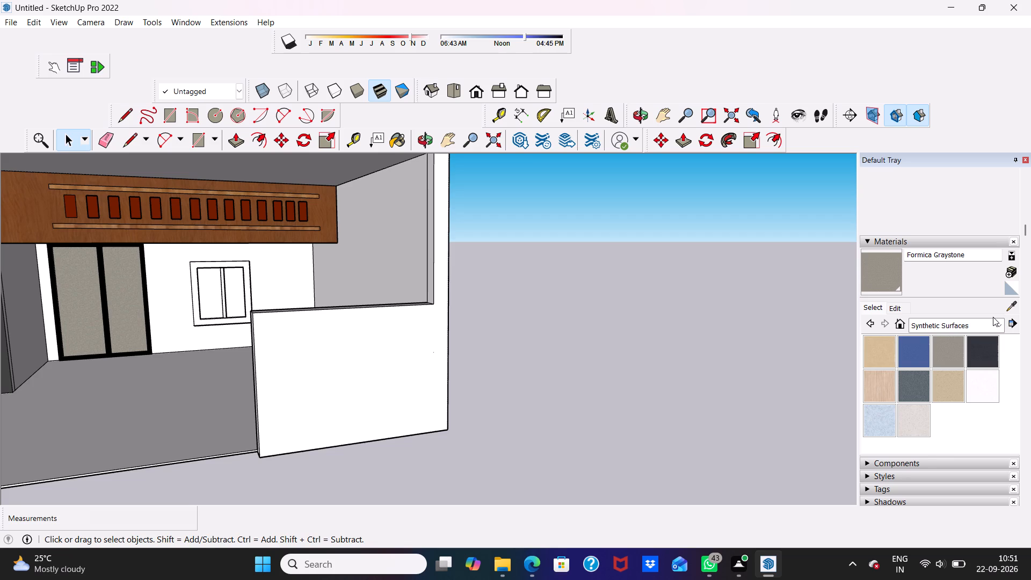
# Paint the front face of the porch window's frame with Formica Speckled Grey.
pyautogui.scroll(1, 979, 323)
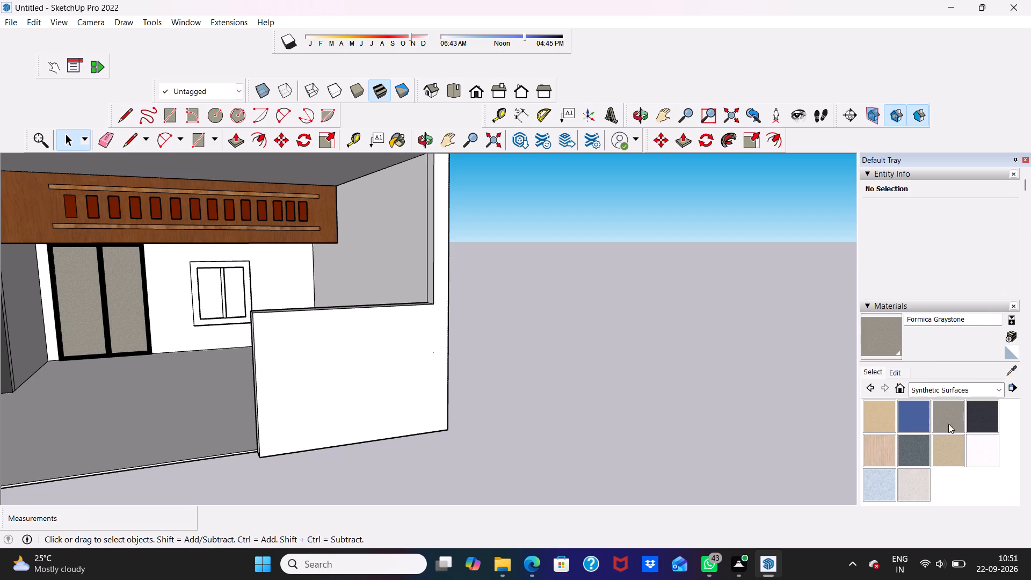
pyautogui.click(914, 447)
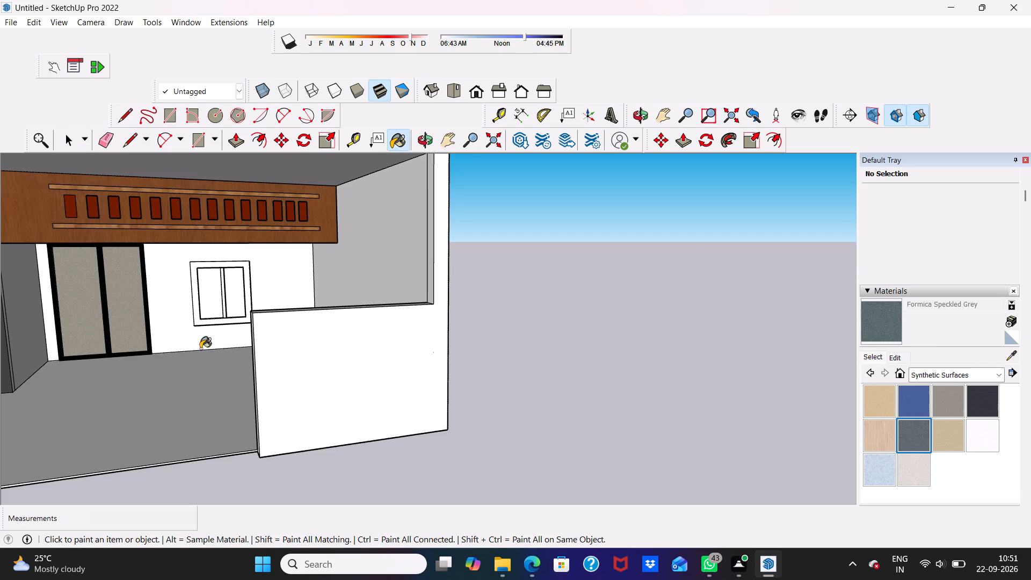
pyautogui.scroll(4, 7, 253)
pyautogui.scroll(4, 234, 286)
pyautogui.click(244, 294)
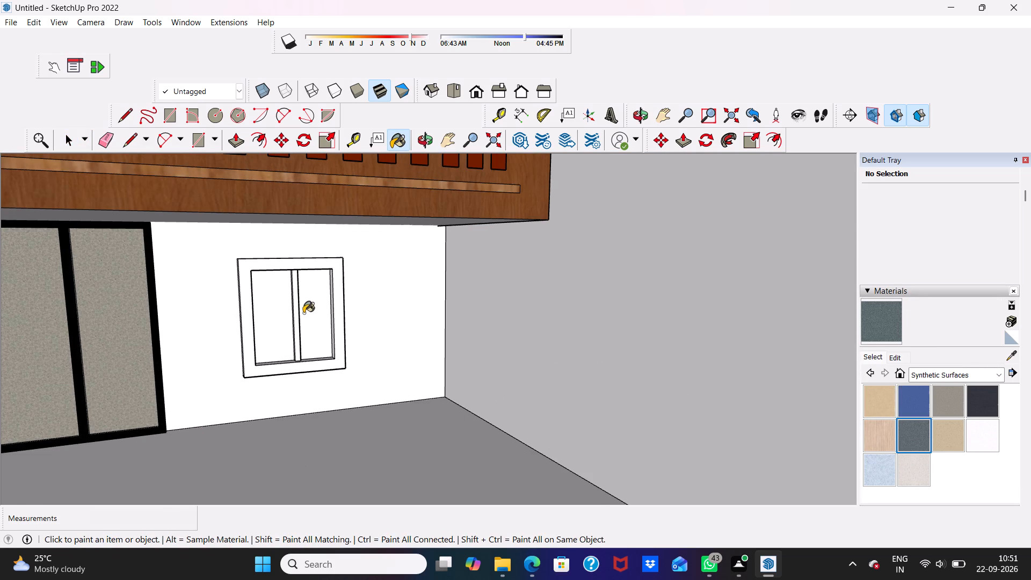
# Paint the porch window frame's inner top, bottom and both inner side faces with Formica Speckled Grey.
pyautogui.scroll(3, 302, 318)
pyautogui.moveTo(300, 319); pyautogui.dragTo(168, 275, button='middle')
pyautogui.scroll(4, 196, 275)
pyautogui.scroll(-4, 285, 284)
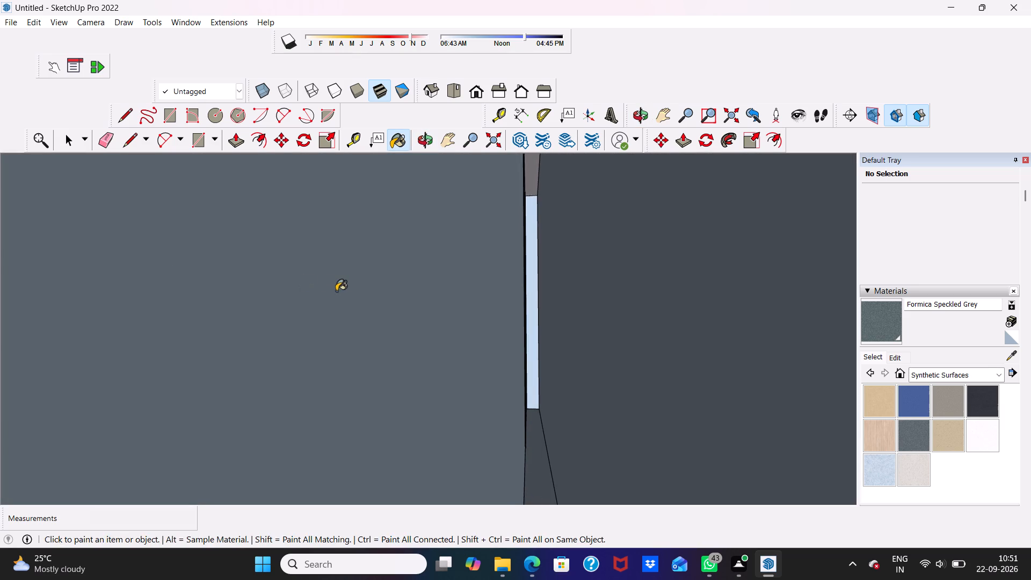
pyautogui.click(482, 92)
pyautogui.scroll(-3, 467, 161)
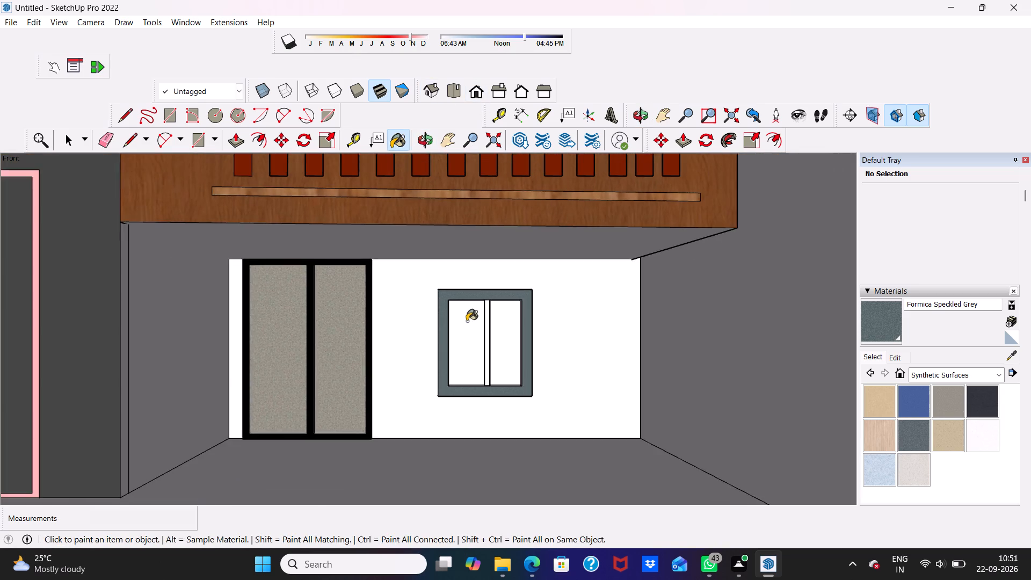
pyautogui.scroll(9, 471, 322)
pyautogui.scroll(9, 435, 281)
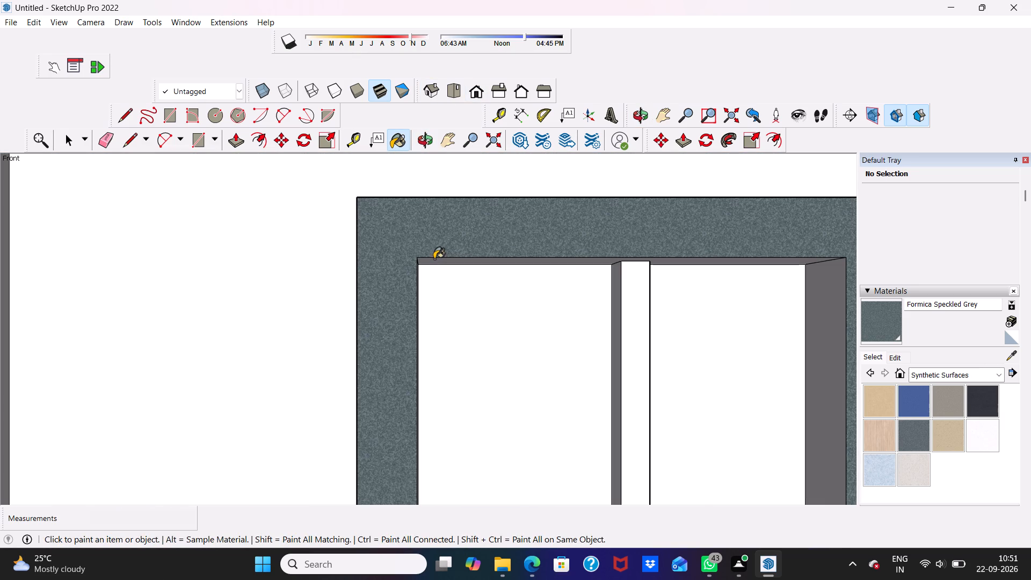
pyautogui.click(434, 259)
pyautogui.scroll(3, 454, 280)
pyautogui.moveTo(455, 292); pyautogui.dragTo(372, 274, button='middle')
pyautogui.scroll(3, 394, 298)
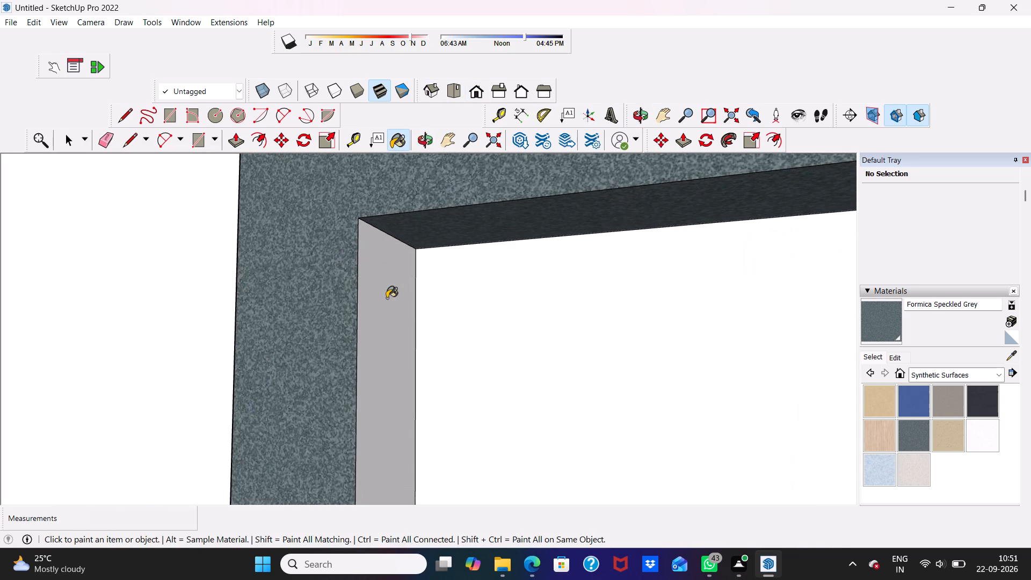
pyautogui.click(387, 298)
pyautogui.scroll(-18, 379, 293)
pyautogui.moveTo(437, 327); pyautogui.dragTo(554, 324, button='middle')
pyautogui.scroll(3, 560, 323)
pyautogui.click(590, 314)
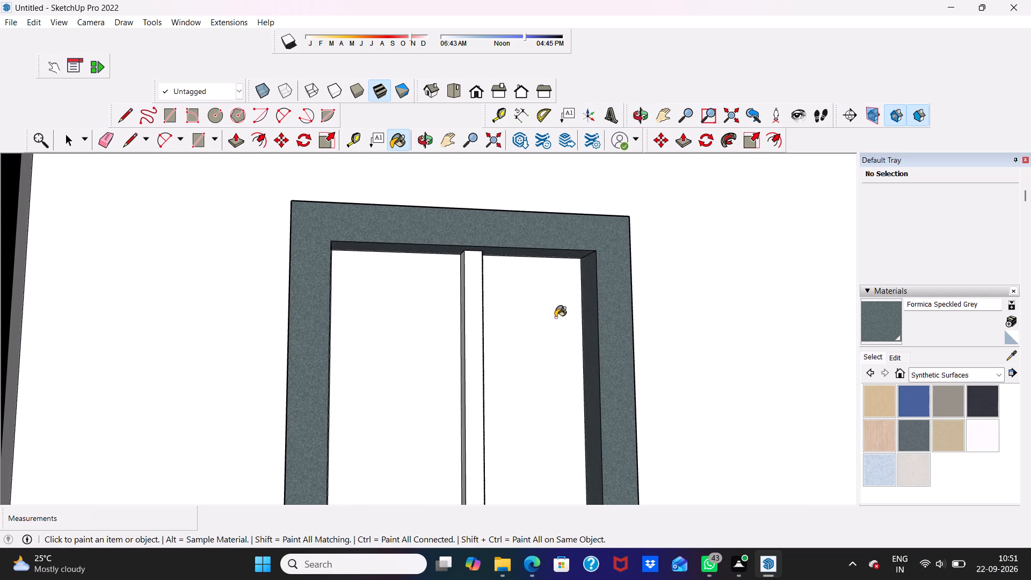
pyautogui.scroll(-9, 537, 318)
pyautogui.moveTo(480, 359); pyautogui.dragTo(462, 423, button='middle')
pyautogui.scroll(4, 432, 393)
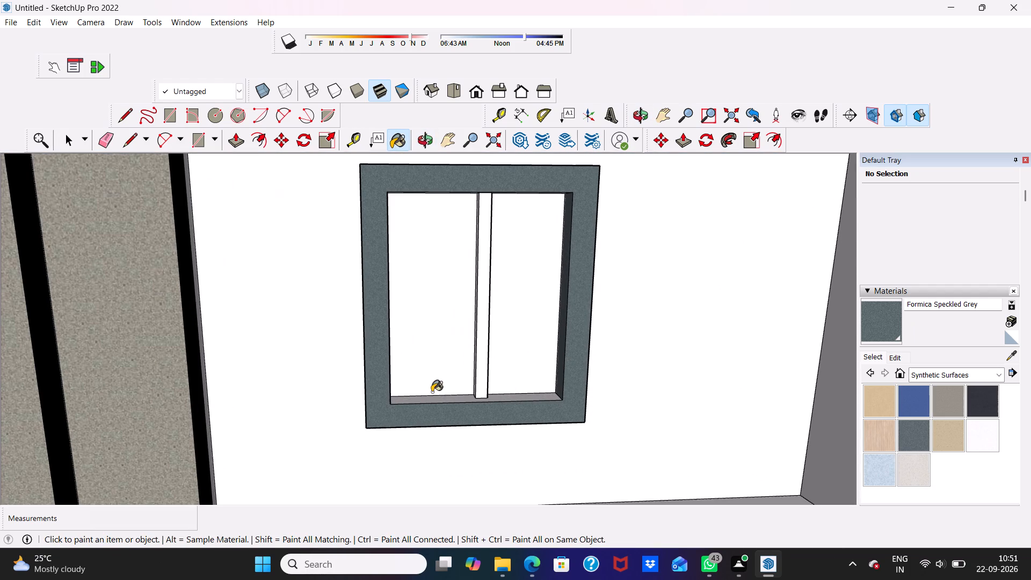
pyautogui.click(422, 403)
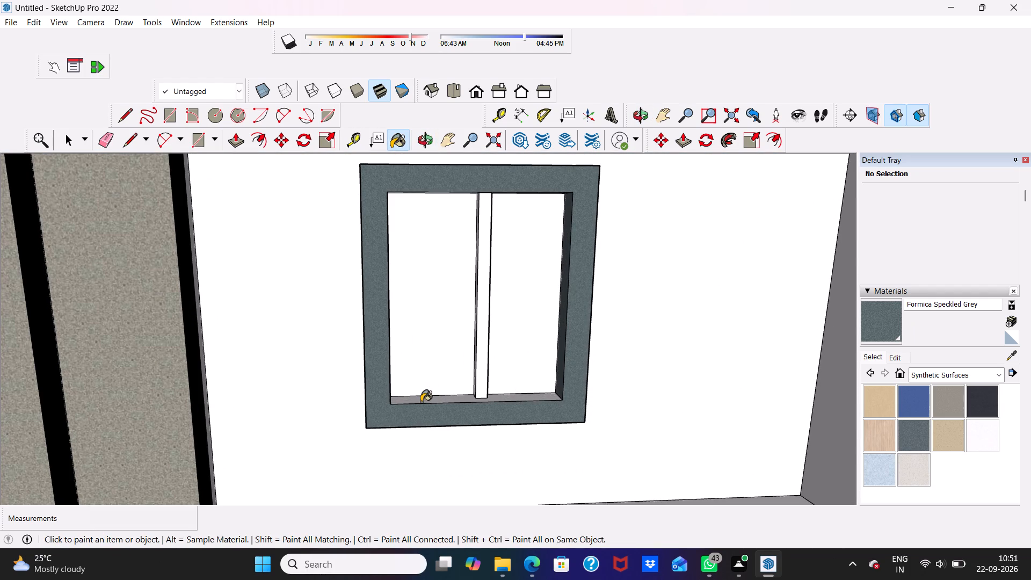
pyautogui.click(421, 402)
pyautogui.scroll(-1, 606, 377)
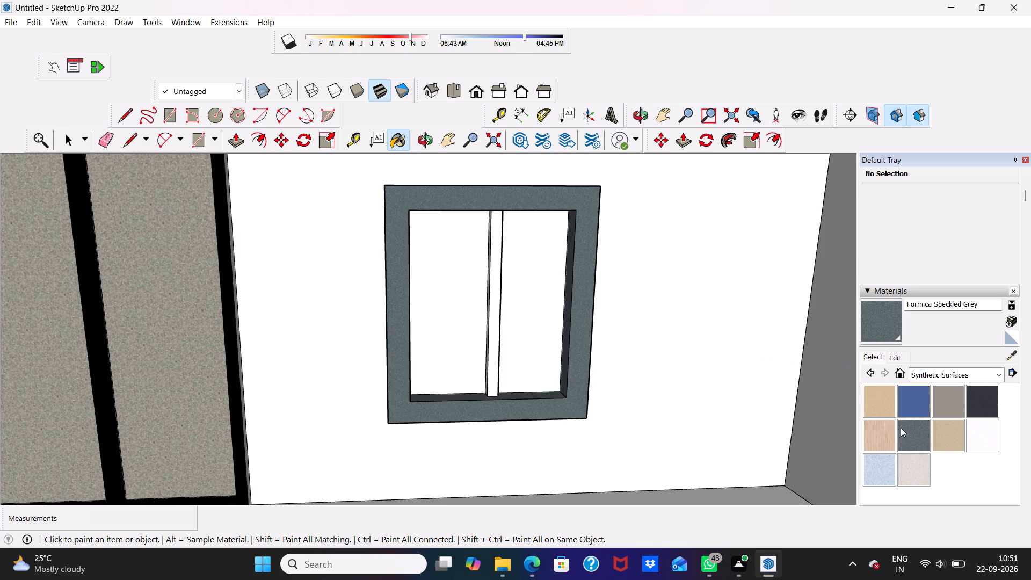
# Paint the front face and both side faces of the window's vertical centre bar with Formica Beige from Synthetic Surfaces.
pyautogui.click(904, 432)
pyautogui.click(881, 400)
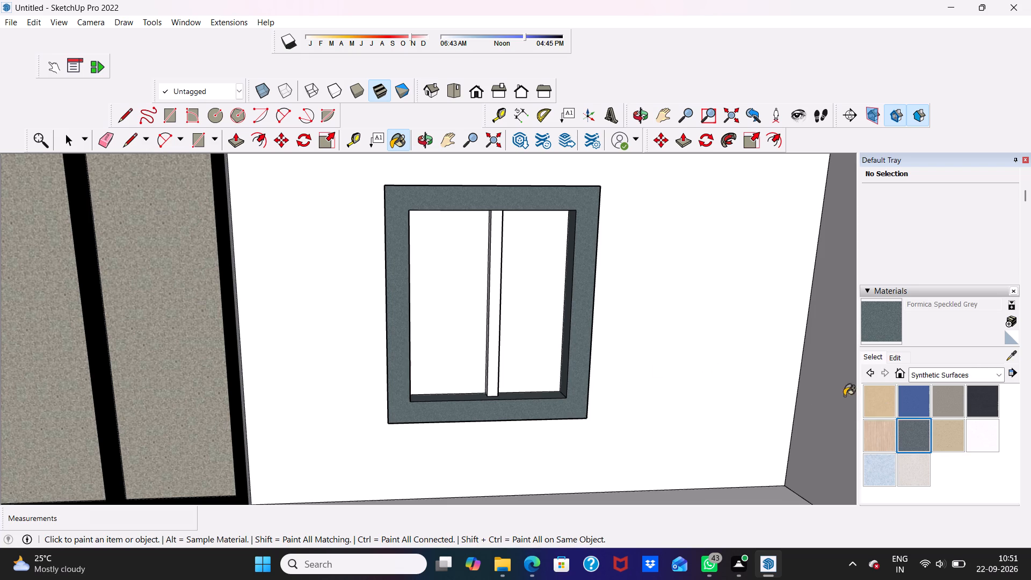
pyautogui.scroll(4, 579, 315)
pyautogui.click(457, 281)
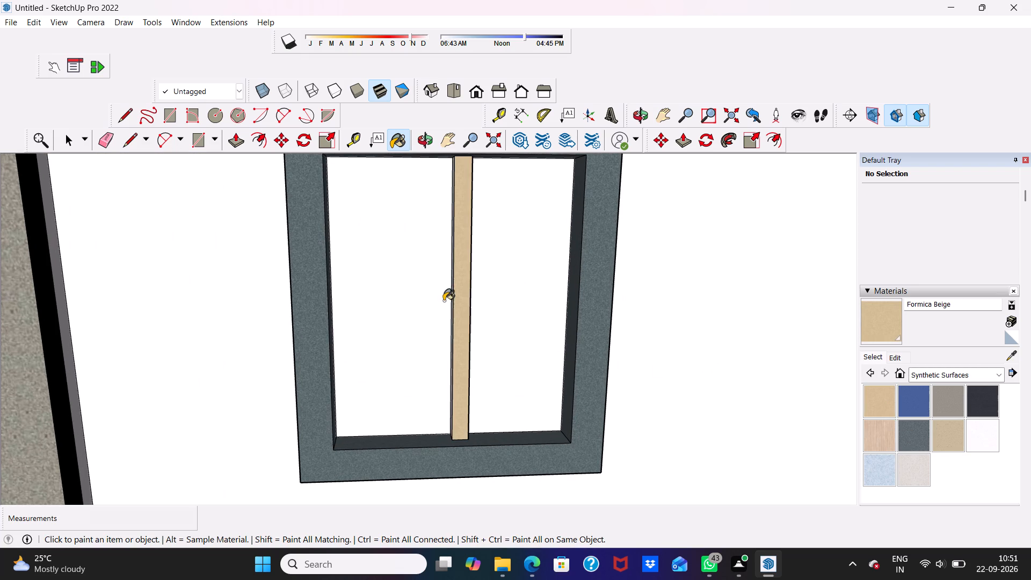
pyautogui.moveTo(442, 302); pyautogui.dragTo(517, 279, button='middle')
pyautogui.scroll(4, 459, 313)
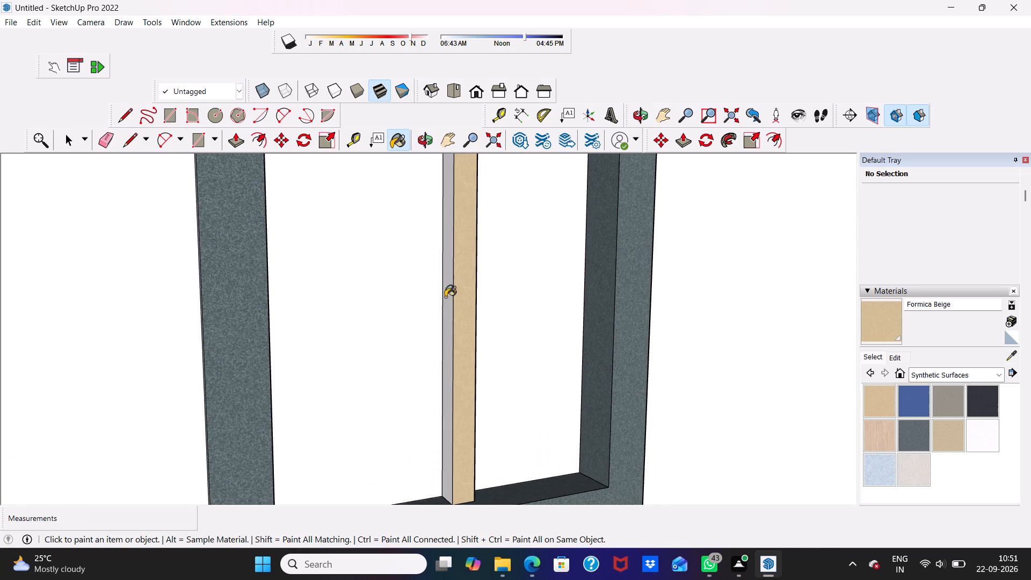
pyautogui.click(445, 297)
pyautogui.moveTo(455, 298); pyautogui.dragTo(216, 336, button='middle')
pyautogui.scroll(2, 358, 296)
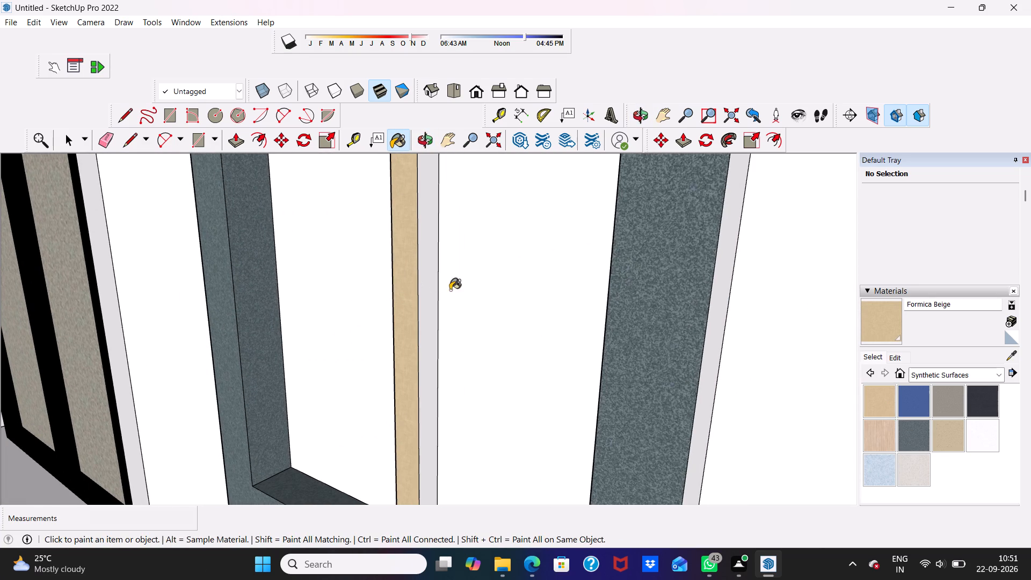
pyautogui.click(424, 304)
pyautogui.scroll(-3, 461, 314)
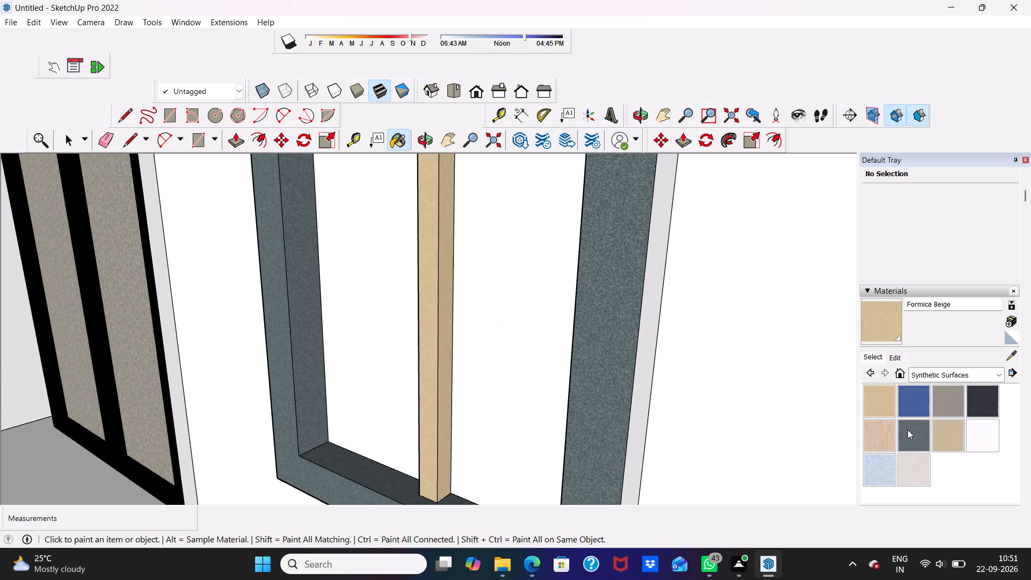
# Paint both outer side faces of the porch window's frame with Formica Speckled Grey.
pyautogui.click(907, 430)
pyautogui.scroll(3, 681, 361)
pyautogui.click(631, 346)
pyautogui.scroll(-4, 631, 346)
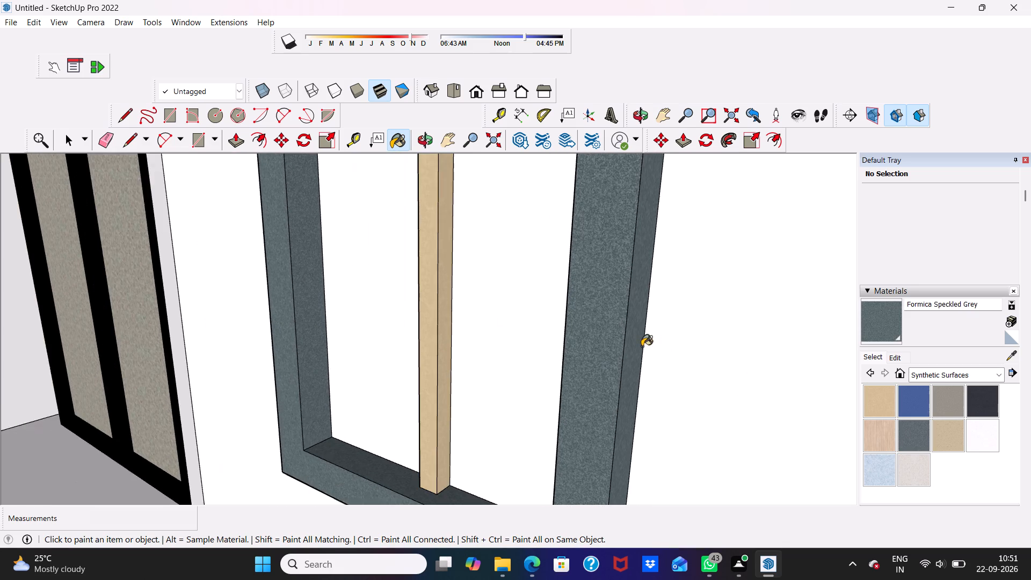
pyautogui.scroll(-4, 676, 329)
pyautogui.scroll(-4, 515, 366)
pyautogui.moveTo(528, 357); pyautogui.dragTo(719, 332, button='middle')
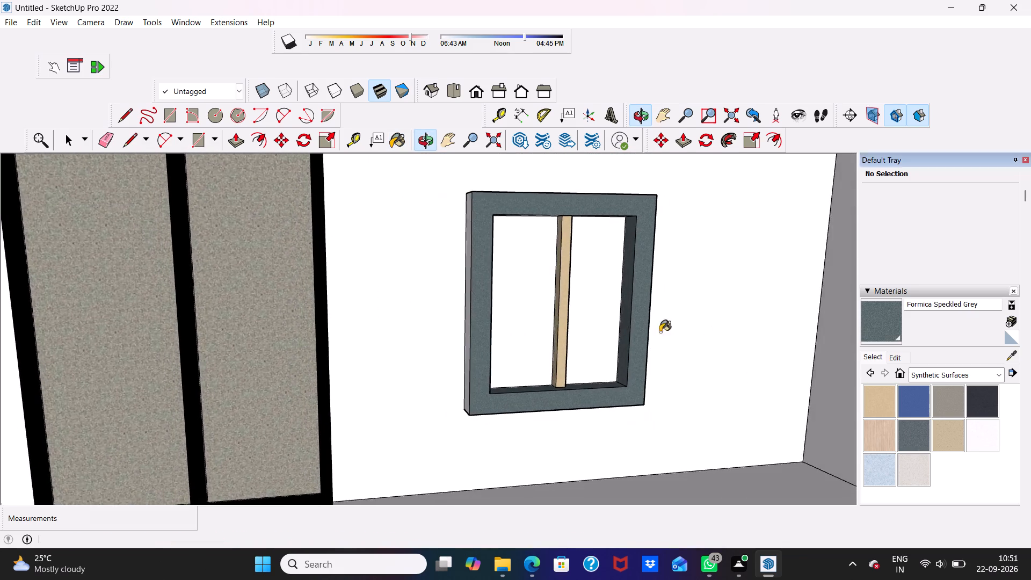
pyautogui.scroll(7, 473, 332)
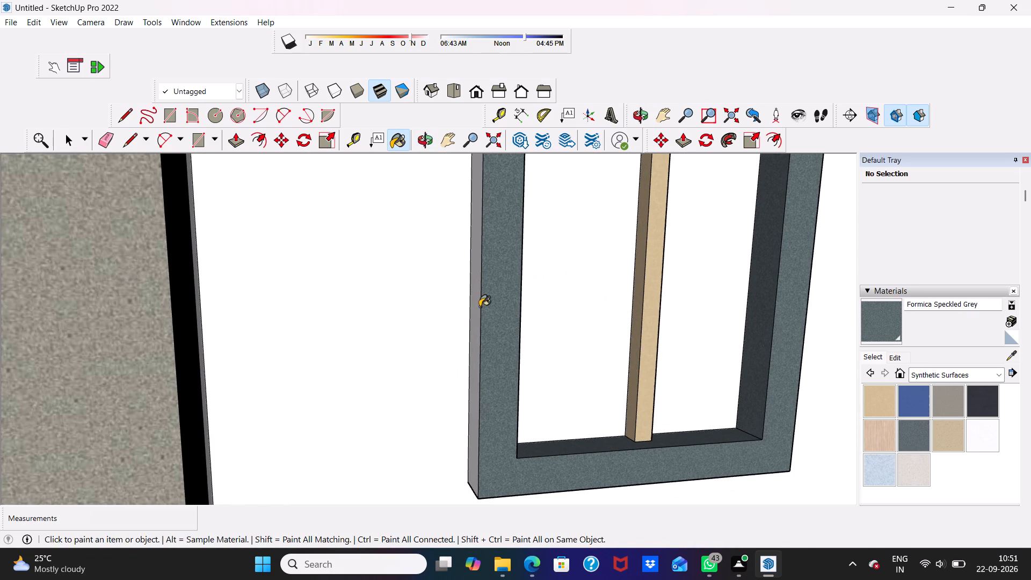
pyautogui.click(474, 302)
pyautogui.scroll(-9, 464, 311)
# Paint the outer top face of the porch window's frame with Formica Speckled Grey.
pyautogui.moveTo(476, 310); pyautogui.dragTo(437, 346, button='middle')
pyautogui.scroll(1, 437, 346)
pyautogui.scroll(4, 509, 197)
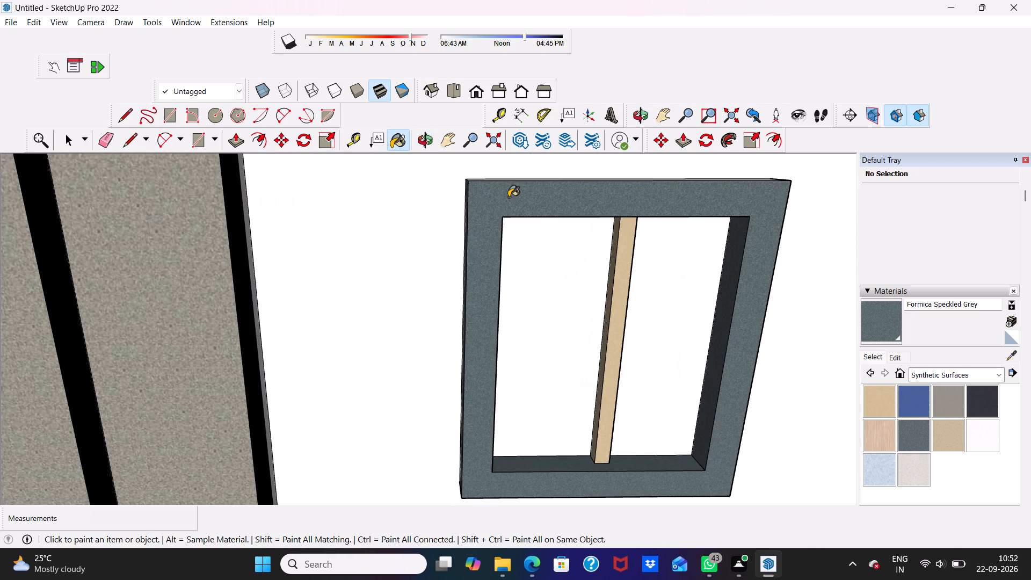
pyautogui.moveTo(505, 186); pyautogui.dragTo(502, 227, button='middle')
pyautogui.moveTo(495, 219); pyautogui.dragTo(486, 168, button='middle')
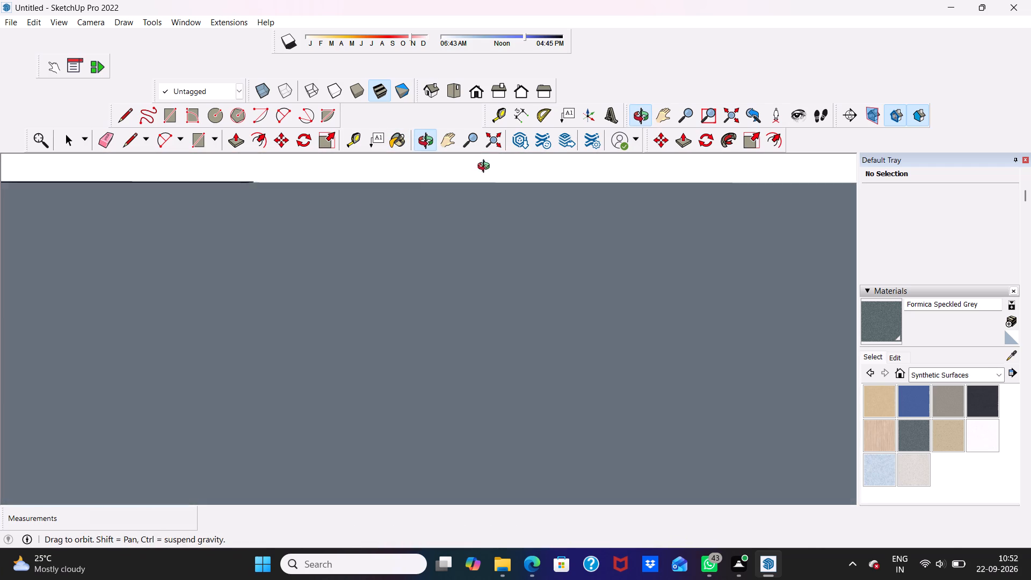
pyautogui.moveTo(486, 168); pyautogui.dragTo(485, 168, button='middle')
pyautogui.click(477, 94)
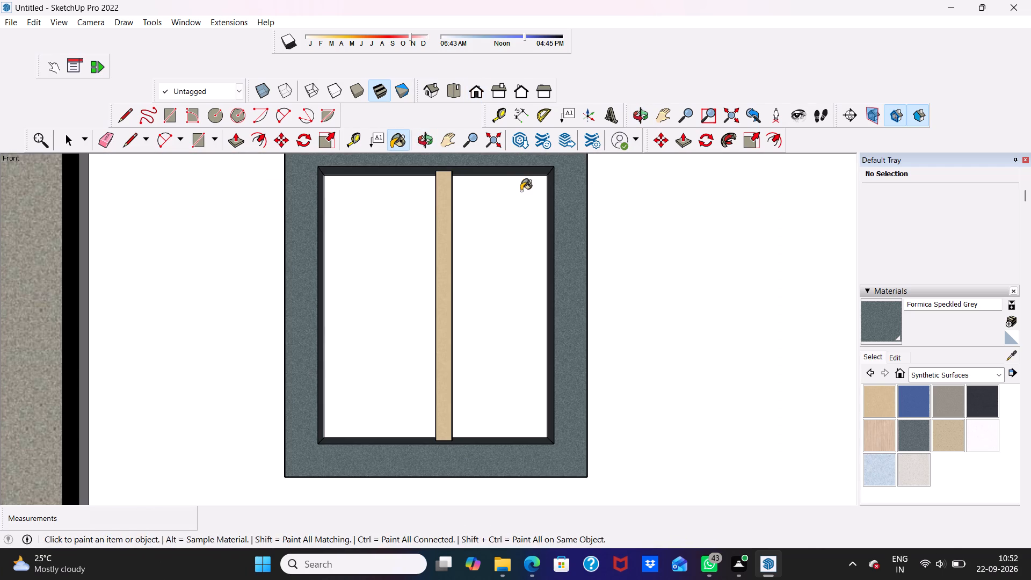
pyautogui.moveTo(521, 189); pyautogui.dragTo(513, 250, button='middle')
pyautogui.scroll(1, 505, 244)
pyautogui.scroll(-4, 409, 252)
pyautogui.scroll(3, 380, 164)
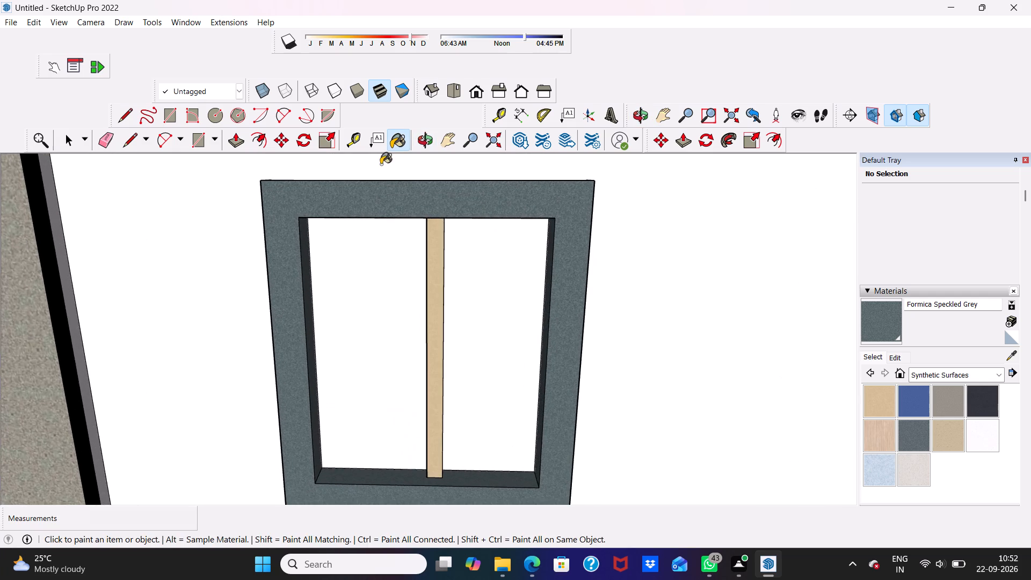
pyautogui.moveTo(375, 178); pyautogui.dragTo(379, 228, button='middle')
pyautogui.moveTo(375, 213); pyautogui.dragTo(389, 198, button='middle')
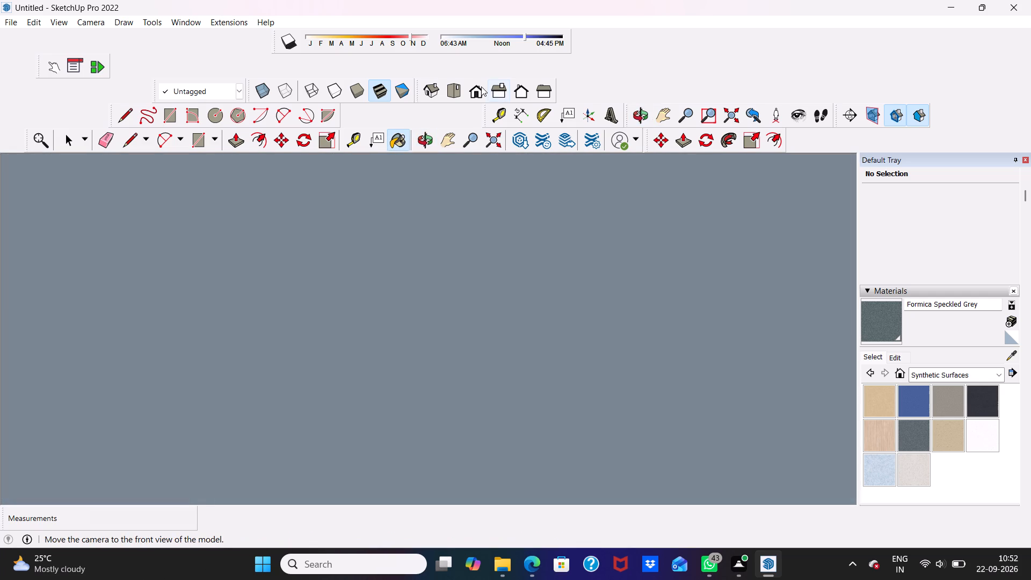
pyautogui.click(475, 89)
pyautogui.scroll(1, 337, 277)
pyautogui.scroll(-9, 320, 274)
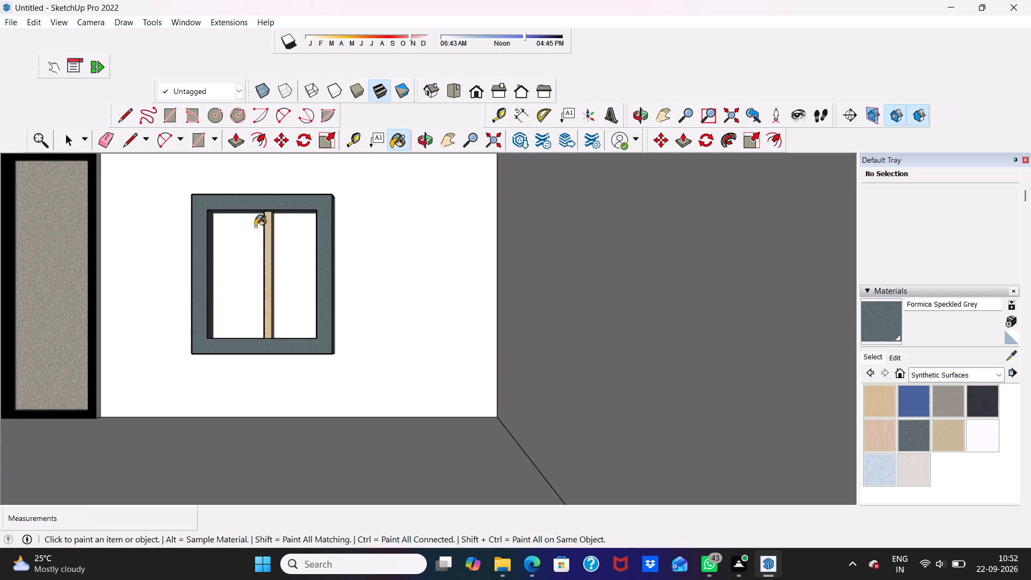
pyautogui.scroll(8, 254, 193)
pyautogui.moveTo(248, 218); pyautogui.dragTo(248, 264, button='middle')
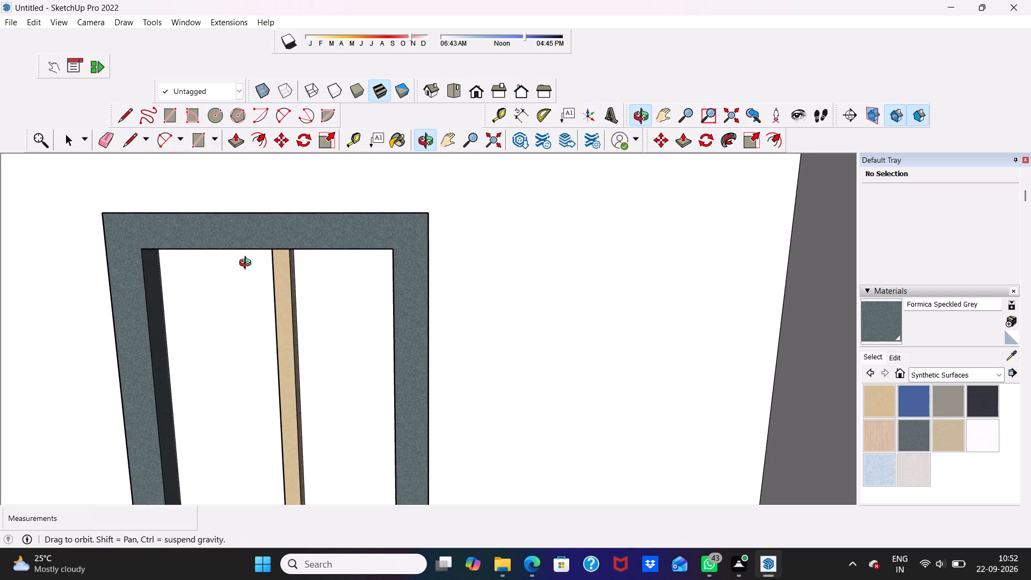
pyautogui.moveTo(248, 264); pyautogui.dragTo(241, 286, button='middle')
pyautogui.scroll(4, 234, 213)
pyautogui.click(234, 215)
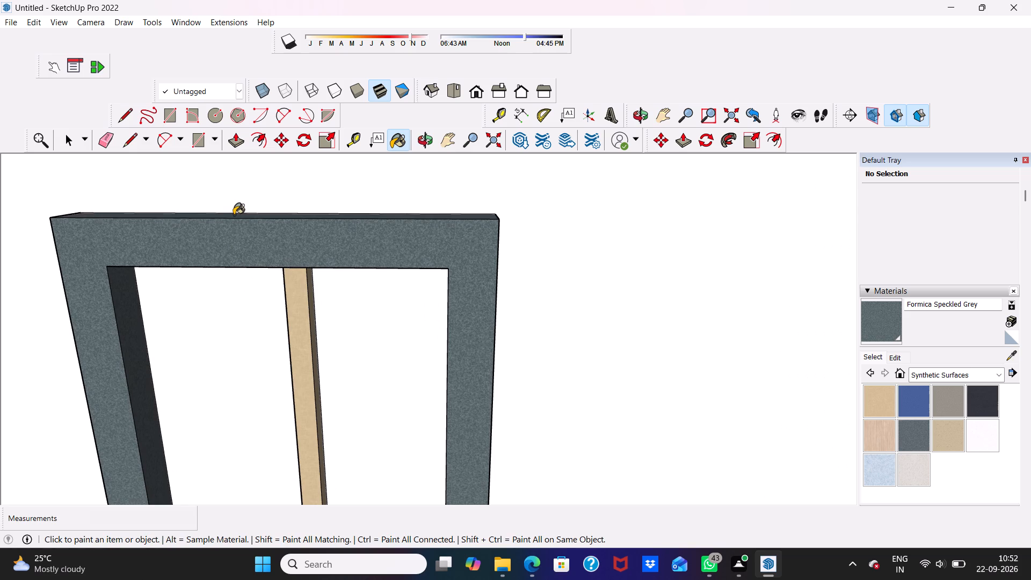
pyautogui.scroll(-3, 234, 215)
pyautogui.press('space')
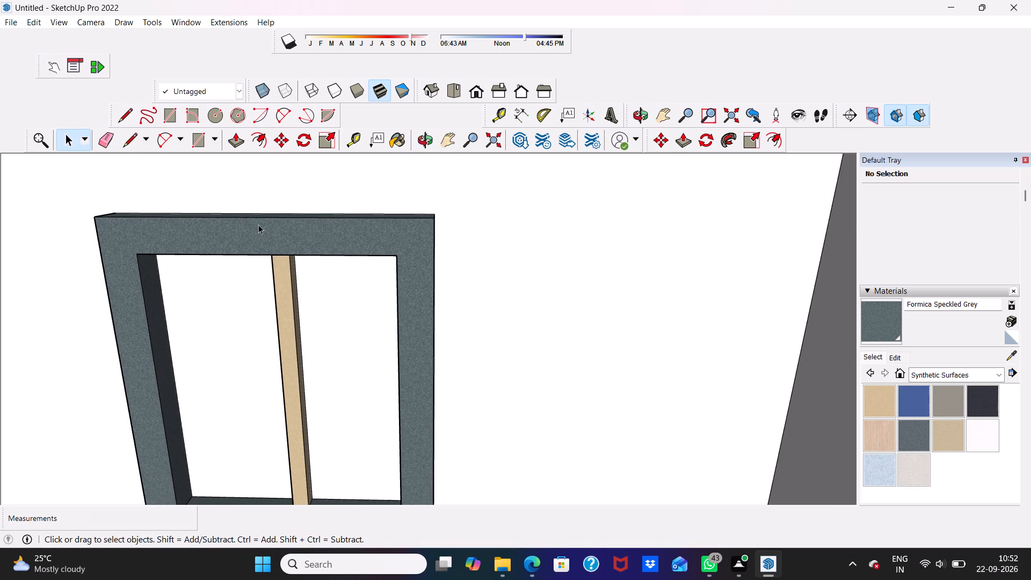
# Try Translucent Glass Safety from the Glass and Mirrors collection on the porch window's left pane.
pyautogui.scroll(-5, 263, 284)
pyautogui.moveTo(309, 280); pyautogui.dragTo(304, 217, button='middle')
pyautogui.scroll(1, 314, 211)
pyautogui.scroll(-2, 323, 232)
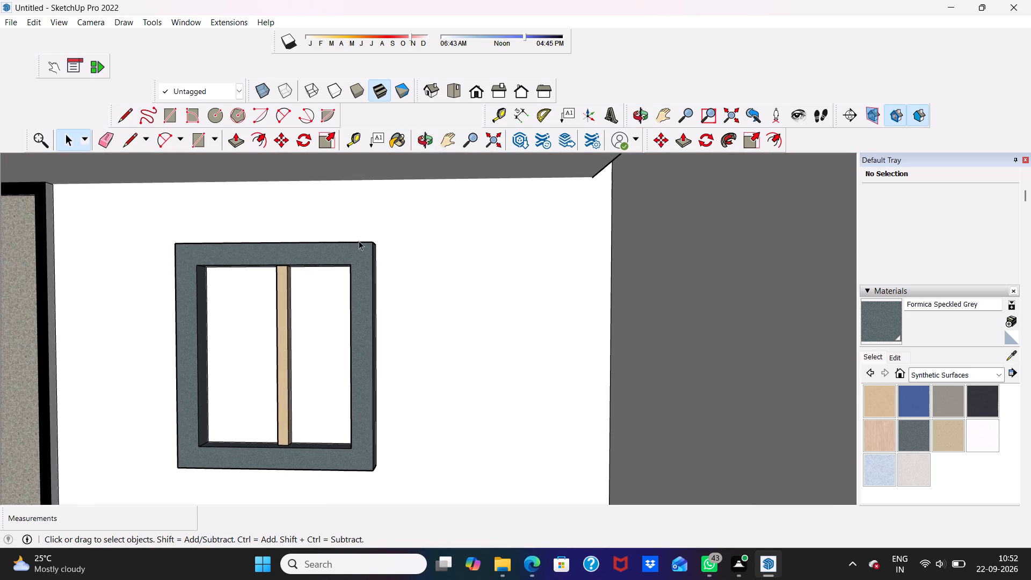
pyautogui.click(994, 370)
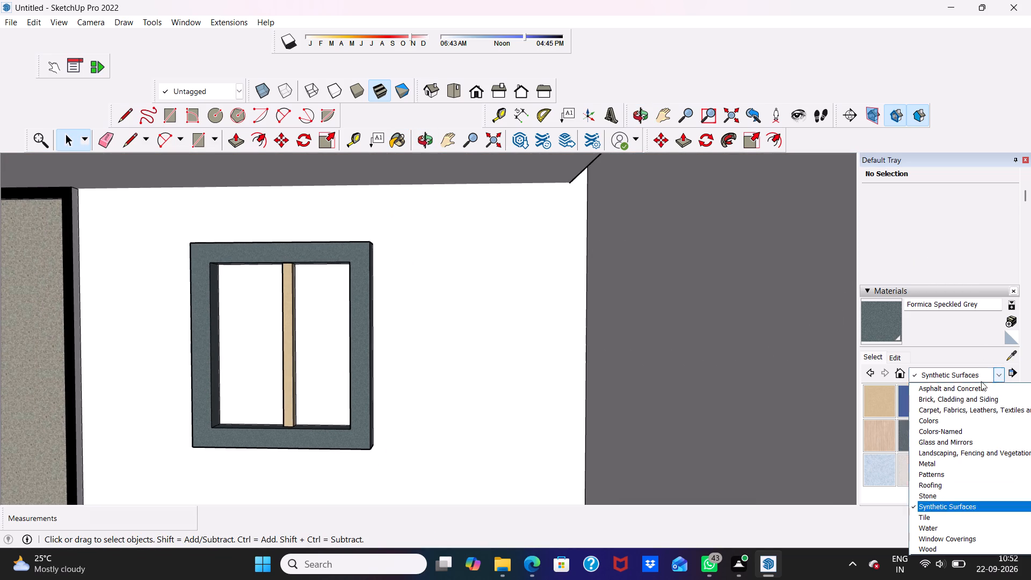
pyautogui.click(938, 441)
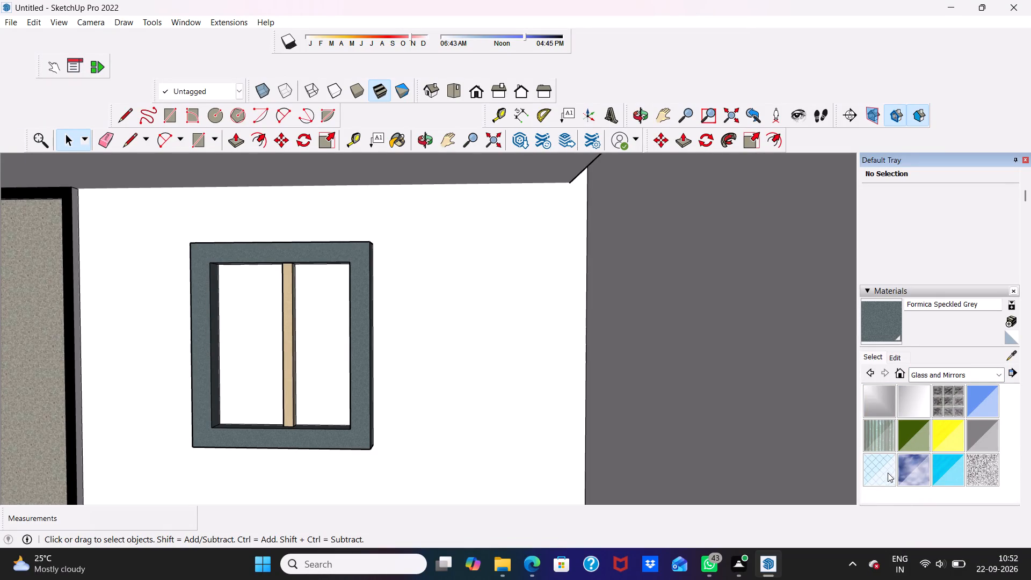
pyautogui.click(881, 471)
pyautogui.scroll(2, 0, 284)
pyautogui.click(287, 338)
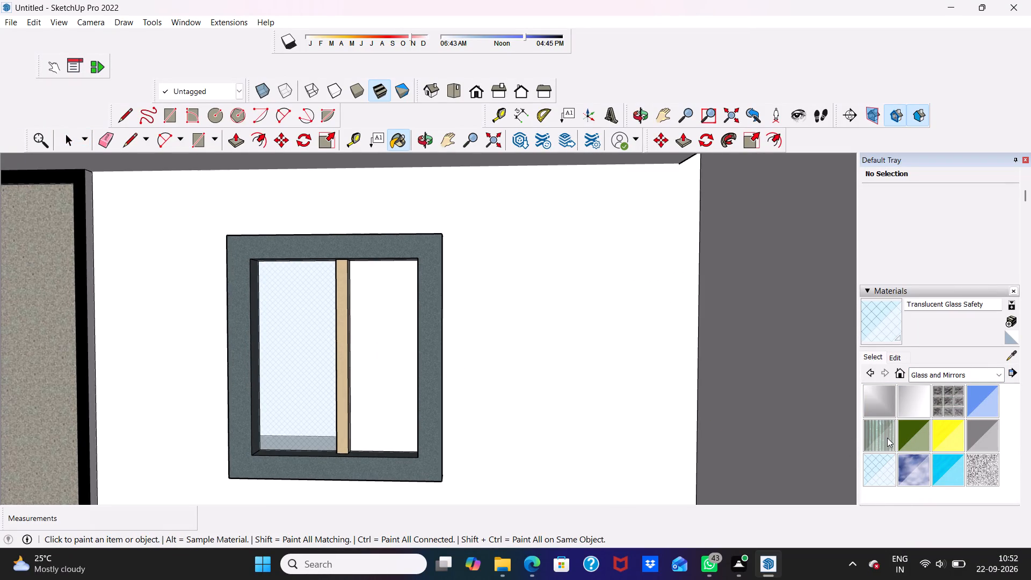
# Paint both panes of the porch window with Translucent Glass Corrugated.
pyautogui.click(887, 437)
pyautogui.scroll(1, 327, 349)
pyautogui.click(299, 353)
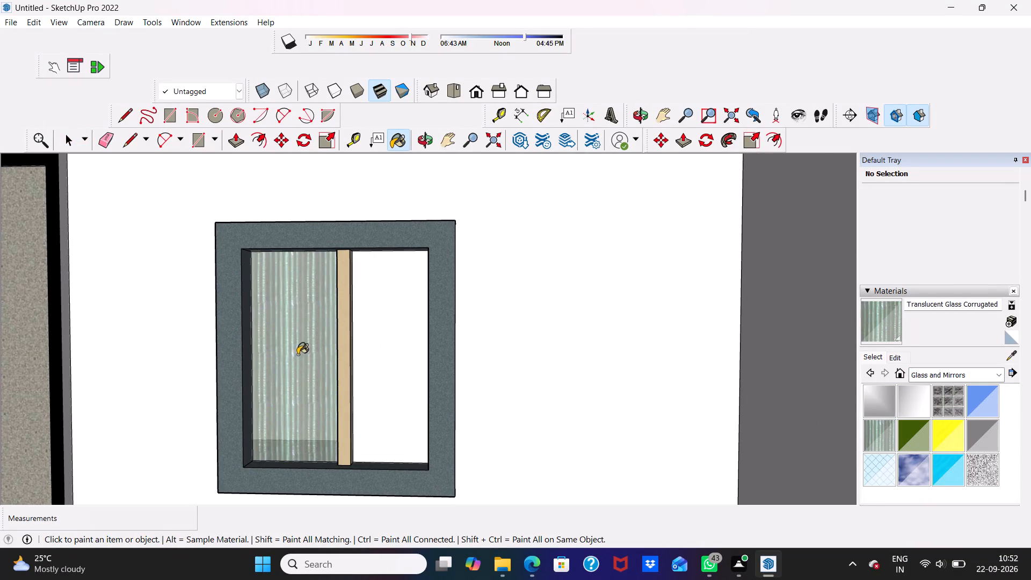
pyautogui.scroll(2, 406, 365)
pyautogui.click(406, 365)
pyautogui.scroll(-10, 364, 302)
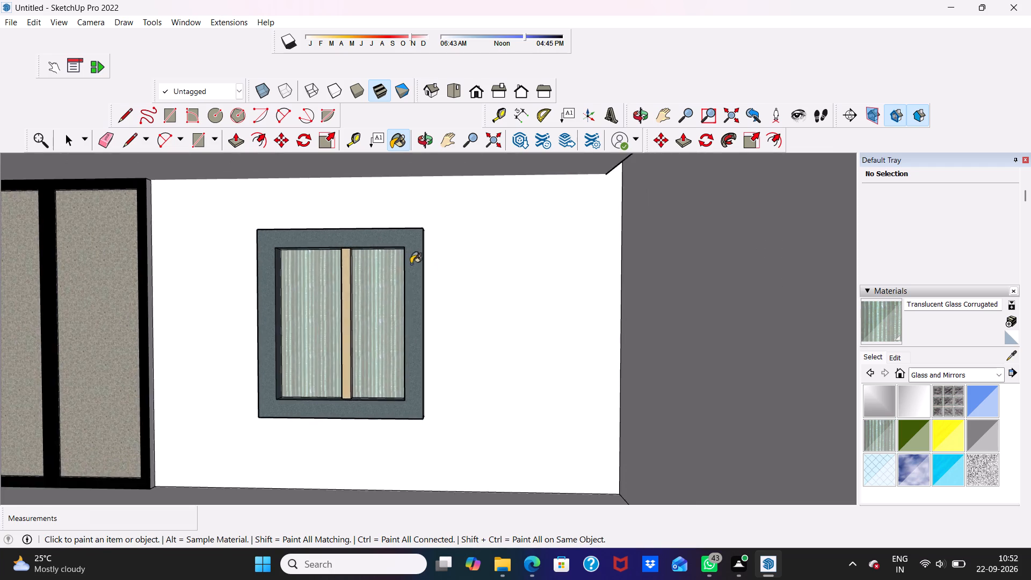
# Repaint both panes of the porch window with Translucent Glass Tinted from the Glass and Mirrors collection.
pyautogui.scroll(-3, 411, 264)
pyautogui.scroll(-1, 378, 327)
pyautogui.click(474, 84)
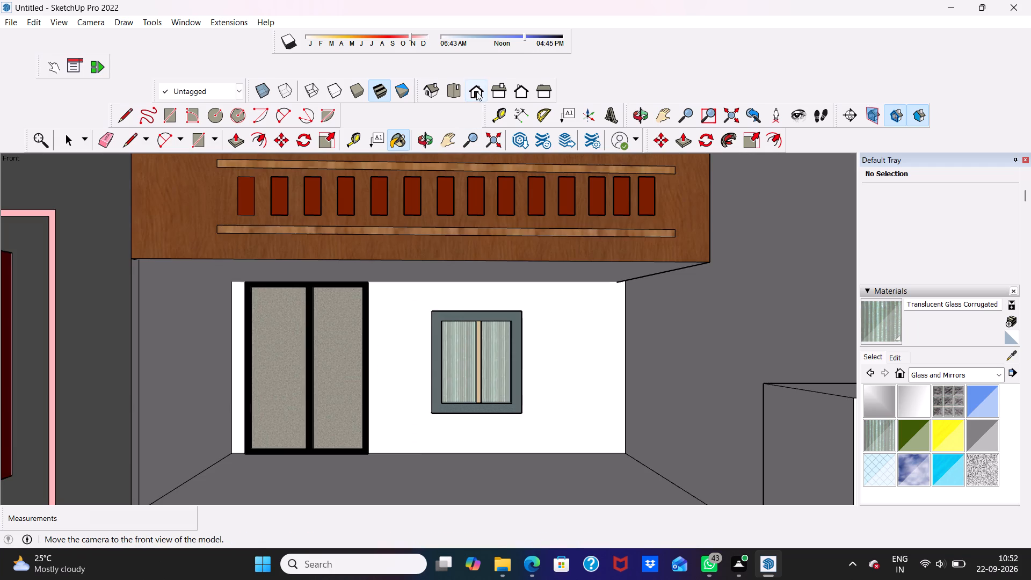
pyautogui.scroll(-1, 528, 360)
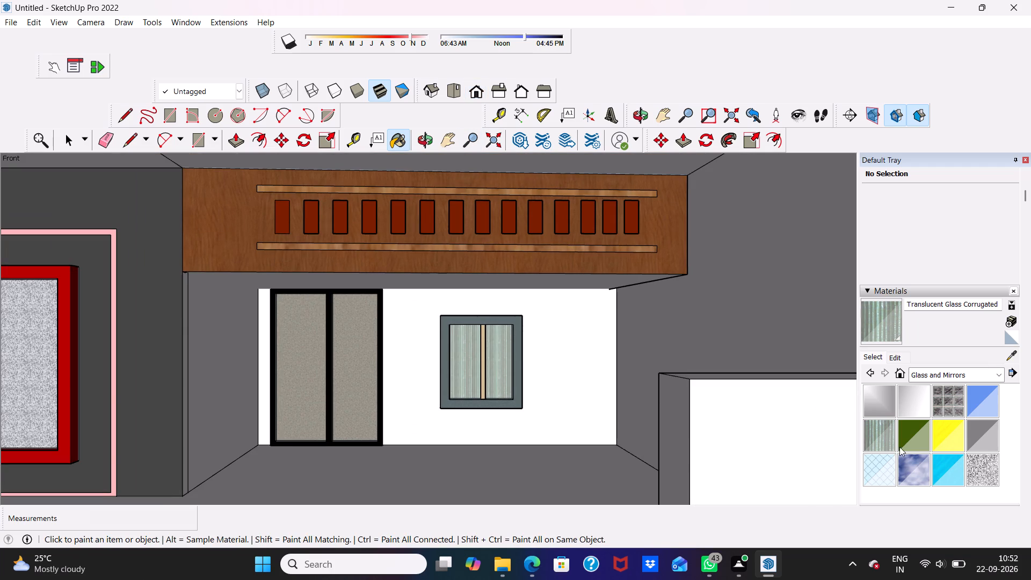
pyautogui.click(945, 463)
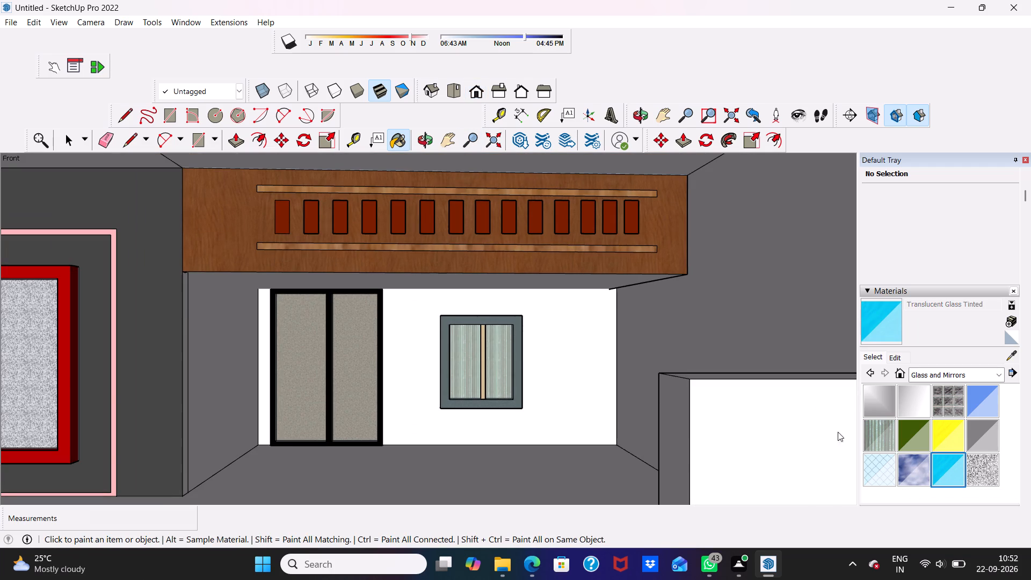
pyautogui.scroll(4, 356, 283)
pyautogui.click(515, 372)
pyautogui.scroll(2, 580, 385)
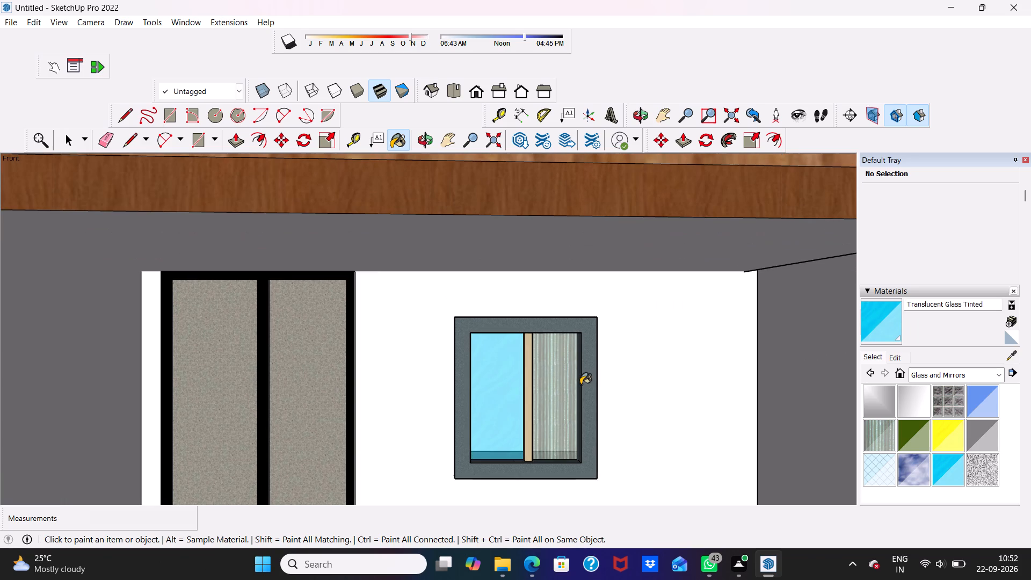
pyautogui.click(563, 392)
# Paint the porch's back wall around the door and window with Metal Rusted from the Metal collection.
pyautogui.scroll(-9, 466, 359)
pyautogui.scroll(-4, 396, 314)
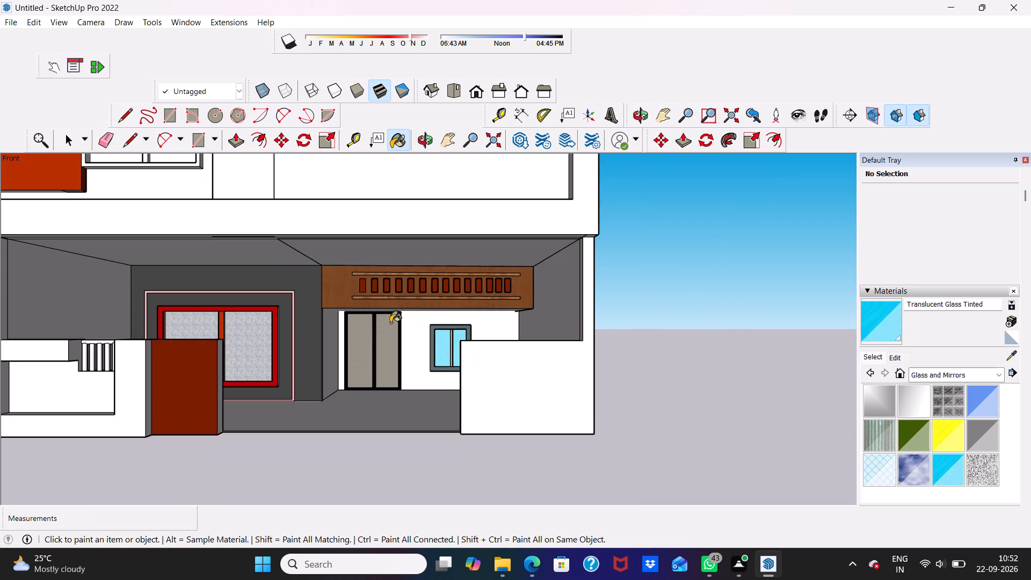
pyautogui.moveTo(390, 324); pyautogui.dragTo(387, 345, button='middle')
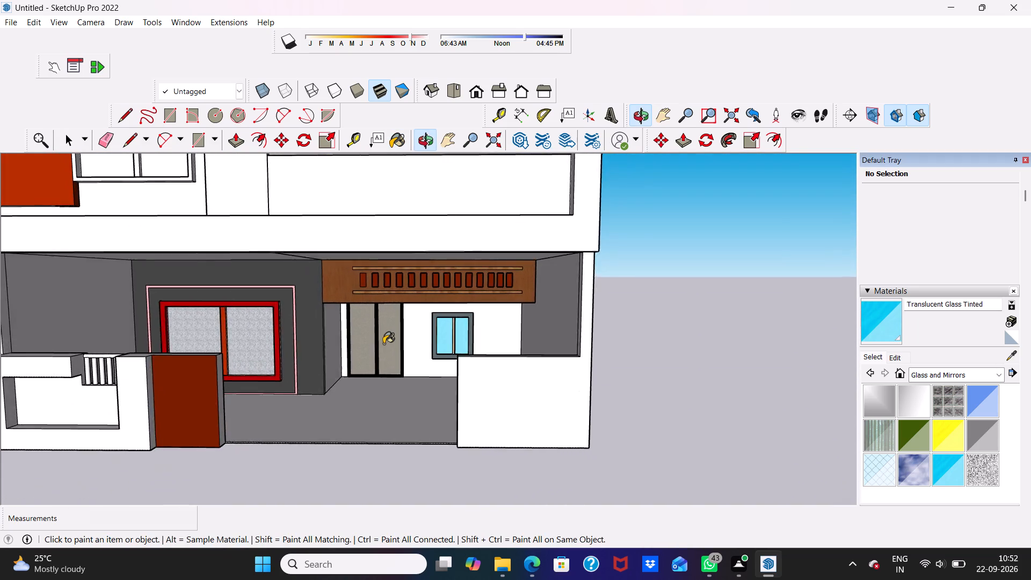
pyautogui.scroll(4, 383, 344)
pyautogui.moveTo(373, 336); pyautogui.dragTo(386, 308, button='middle')
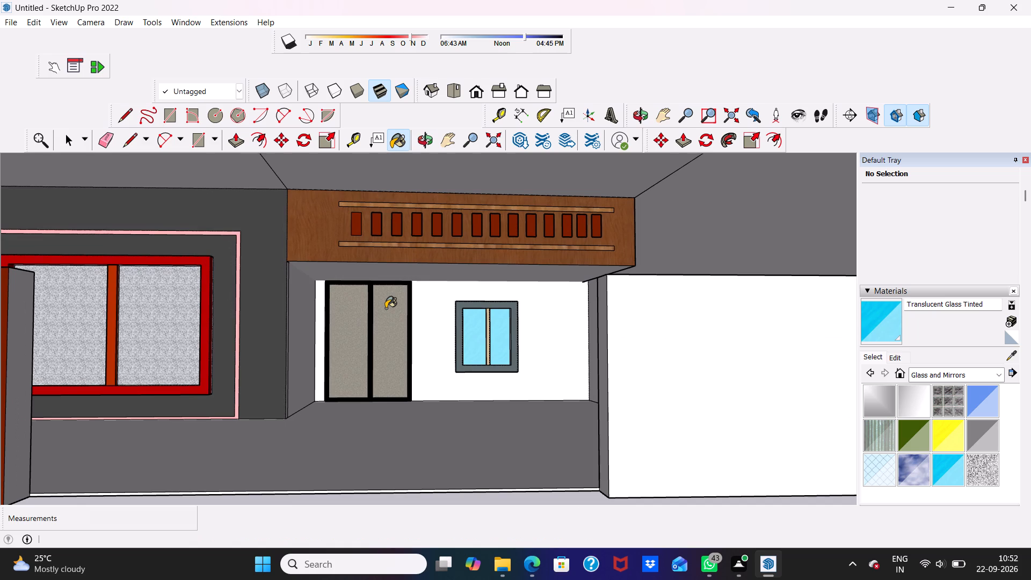
pyautogui.scroll(-9, 195, 333)
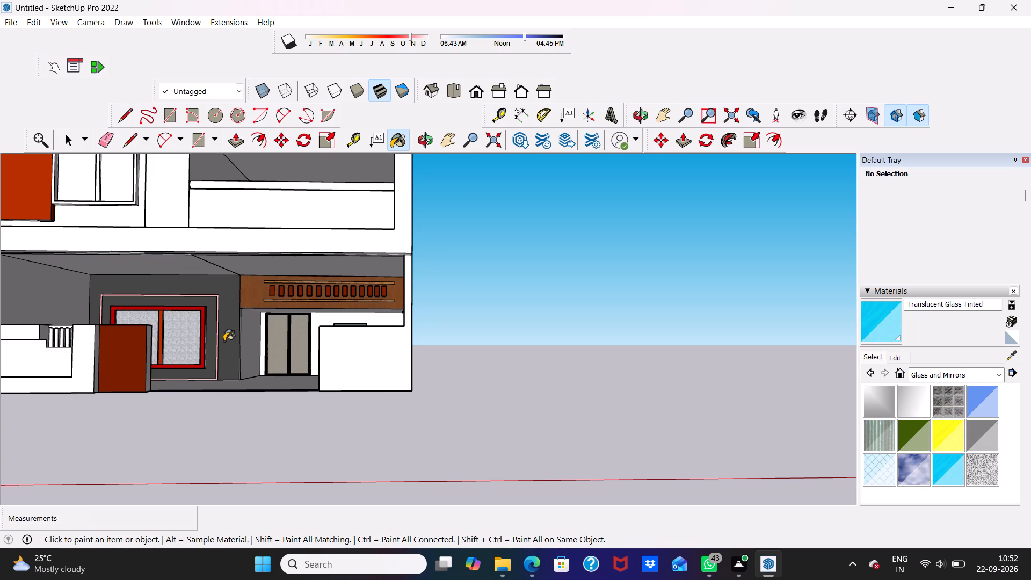
pyautogui.scroll(3, 224, 341)
pyautogui.scroll(-1, 0, 287)
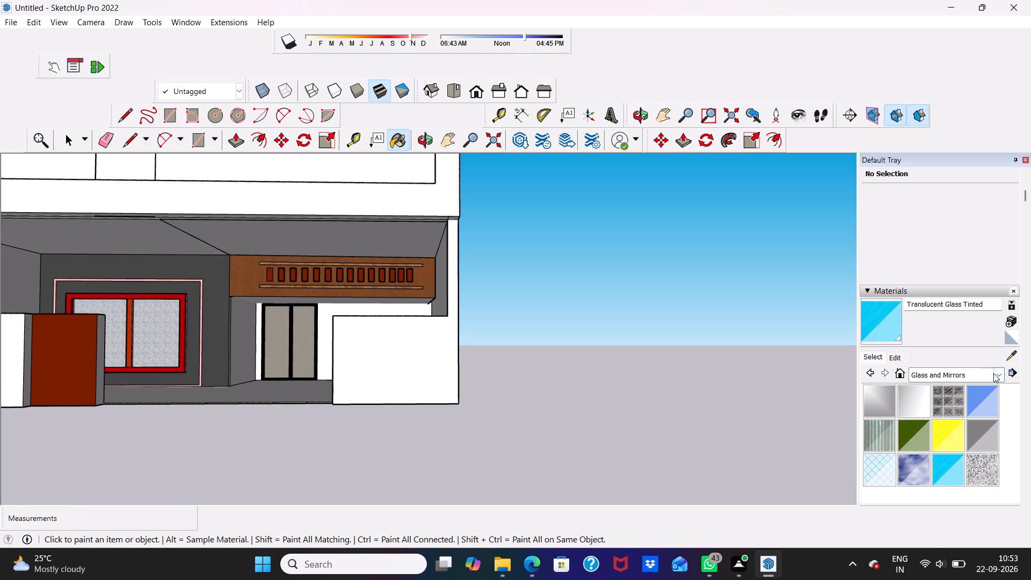
pyautogui.click(993, 373)
pyautogui.click(960, 386)
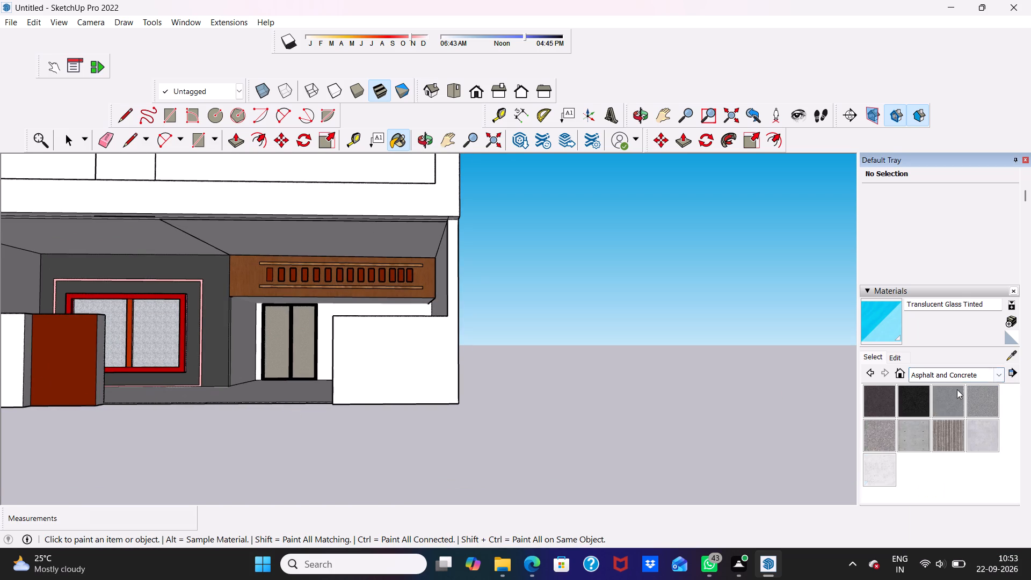
pyautogui.scroll(3, 926, 418)
pyautogui.scroll(-1, 905, 437)
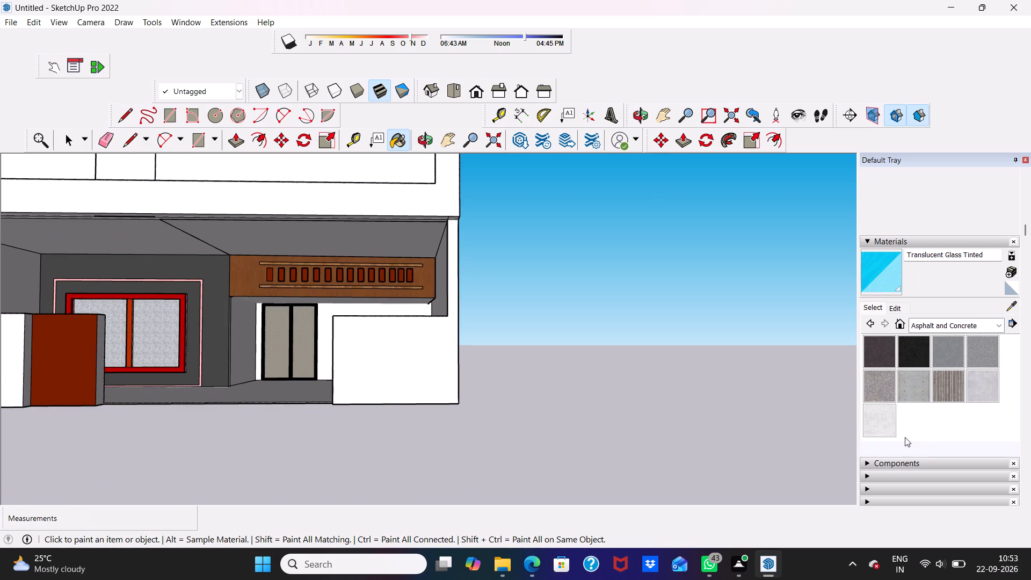
pyautogui.click(993, 325)
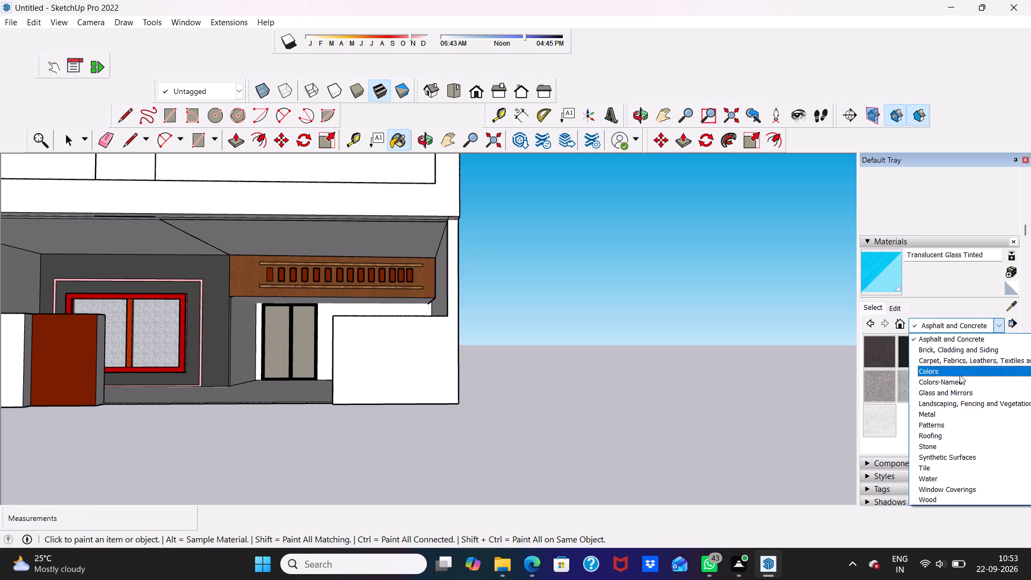
pyautogui.click(939, 417)
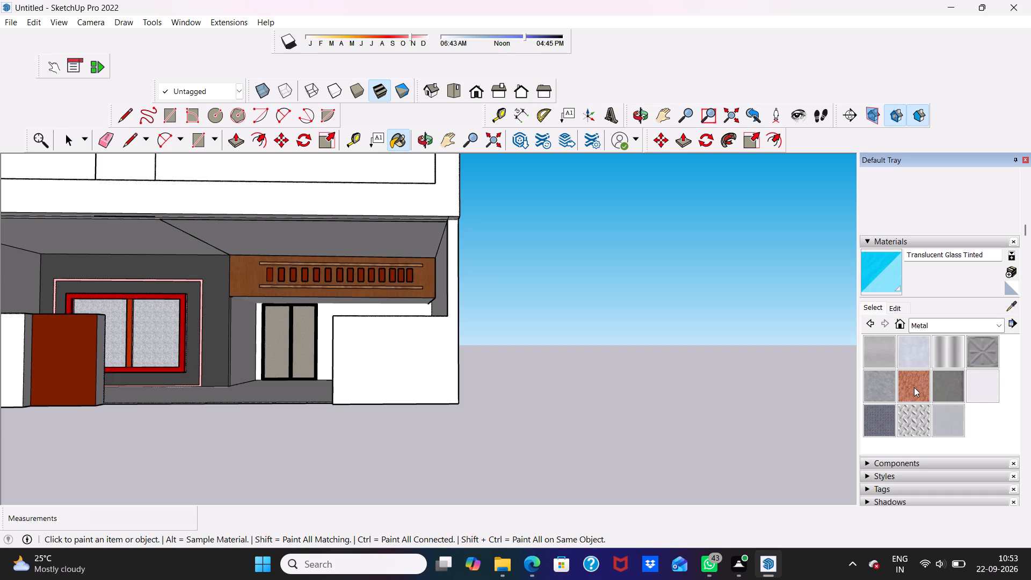
pyautogui.click(912, 388)
pyautogui.scroll(4, 307, 368)
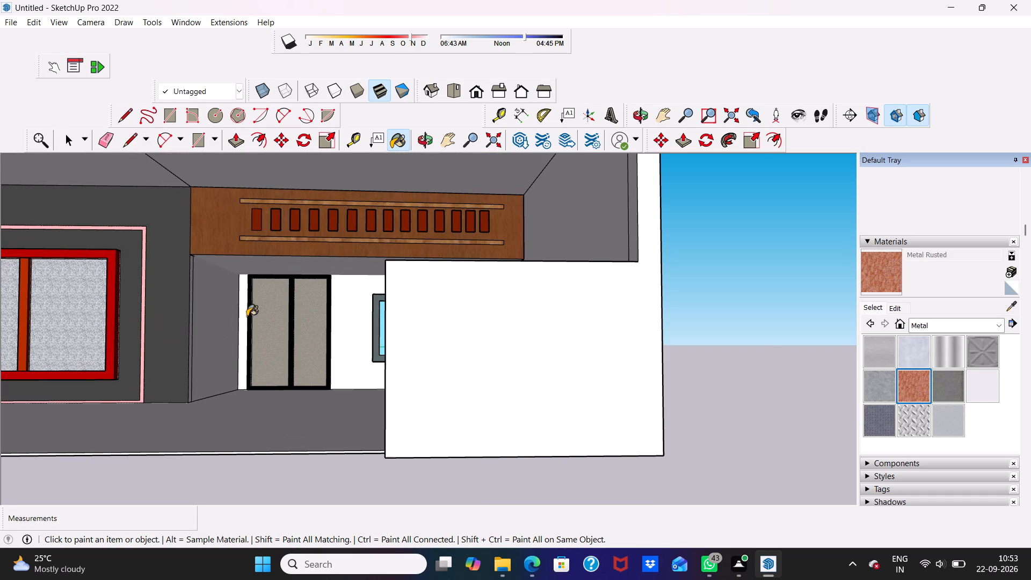
pyautogui.scroll(1, 310, 311)
pyautogui.click(357, 324)
# Examine the painted porch and the rest of the front facade, up to the first-floor window, from several angles.
pyautogui.scroll(3, 336, 347)
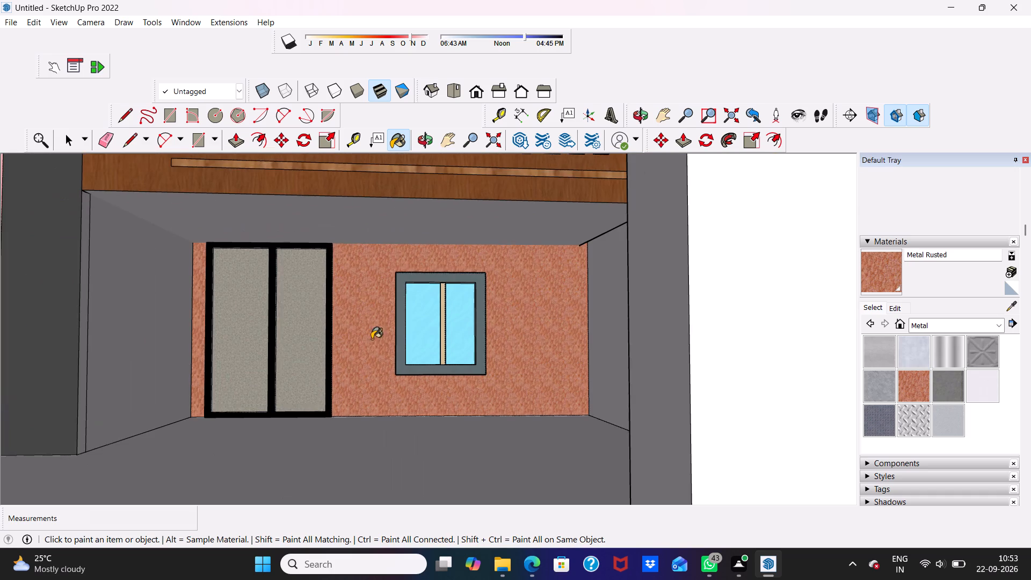
pyautogui.moveTo(372, 339); pyautogui.dragTo(403, 354, button='middle')
pyautogui.scroll(1, 400, 353)
pyautogui.scroll(-8, 362, 330)
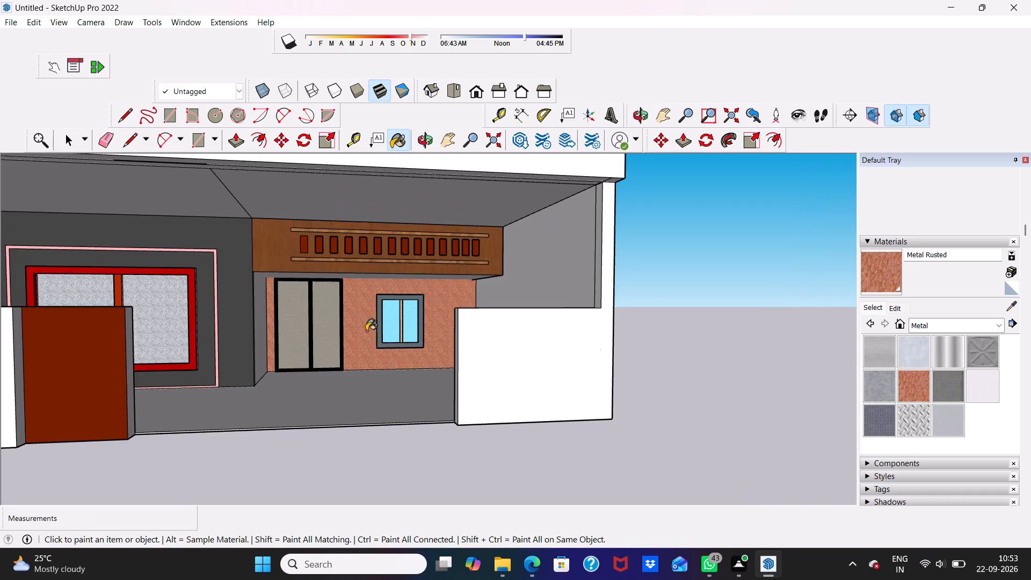
pyautogui.scroll(-4, 368, 320)
pyautogui.moveTo(352, 330); pyautogui.dragTo(319, 337, button='middle')
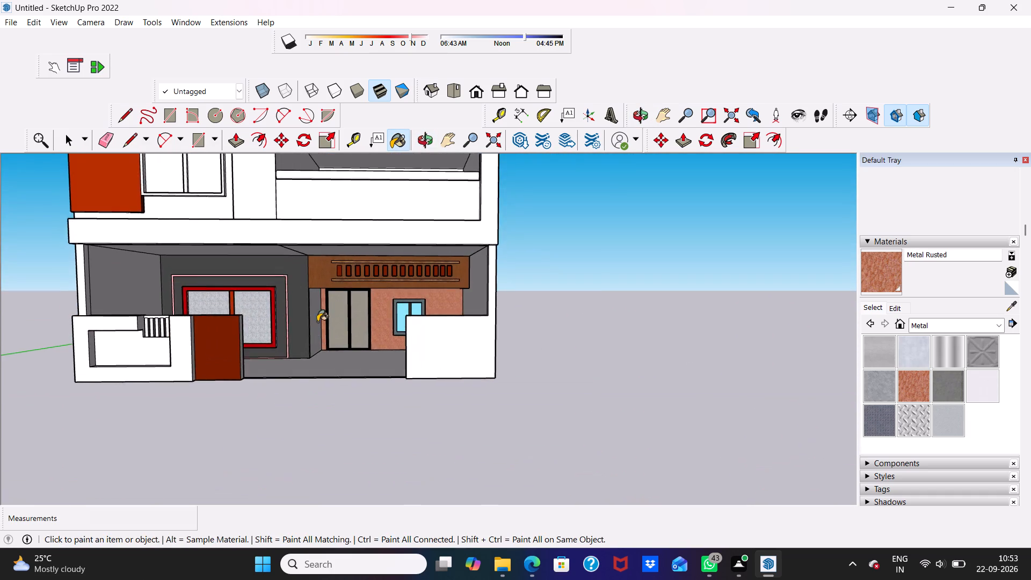
pyautogui.scroll(3, 315, 309)
pyautogui.scroll(-2, 306, 282)
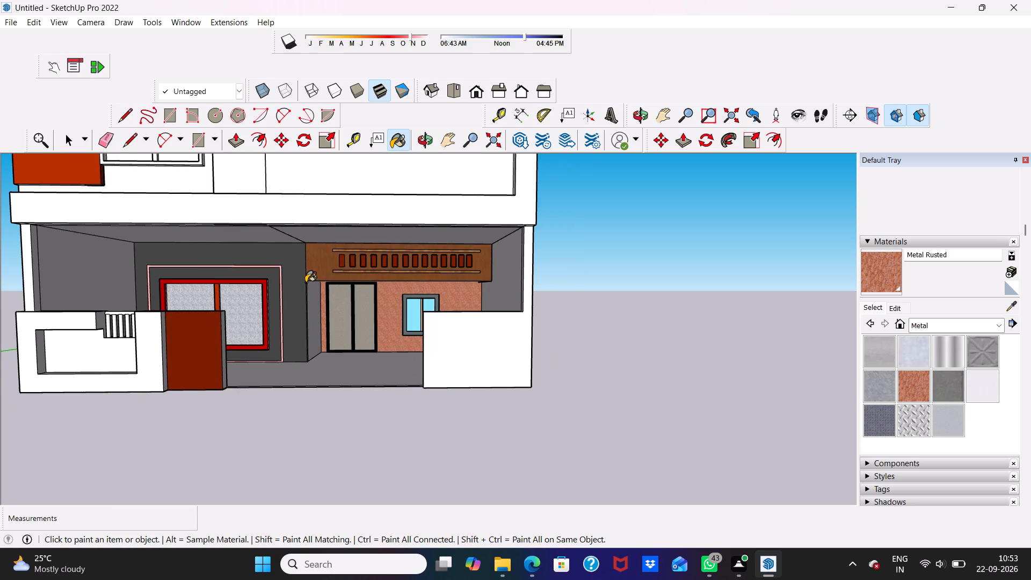
pyautogui.scroll(2, 306, 282)
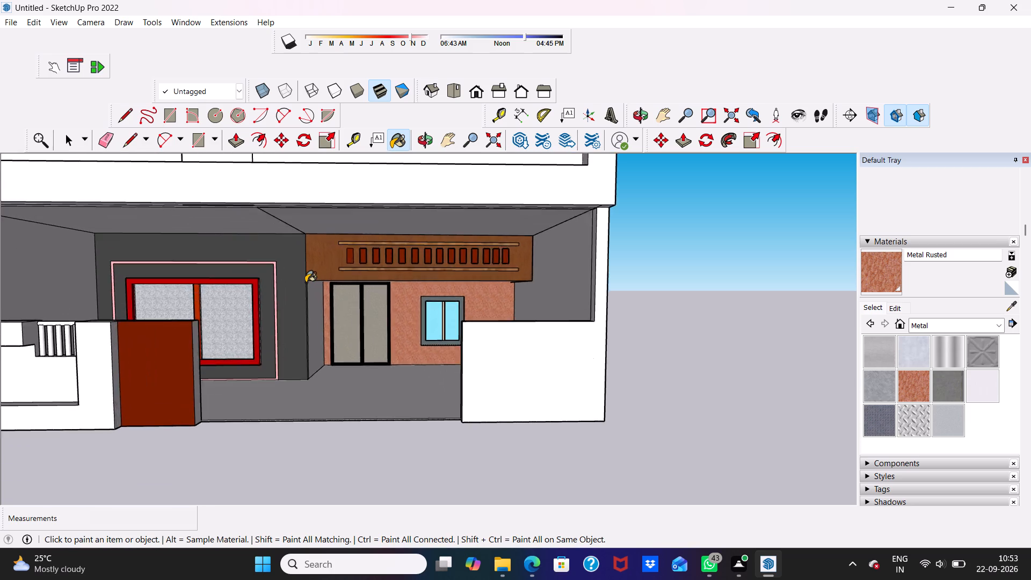
pyautogui.scroll(-4, 306, 282)
pyautogui.scroll(-3, 258, 264)
pyautogui.moveTo(198, 285); pyautogui.dragTo(203, 350, button='middle')
pyautogui.scroll(3, 184, 267)
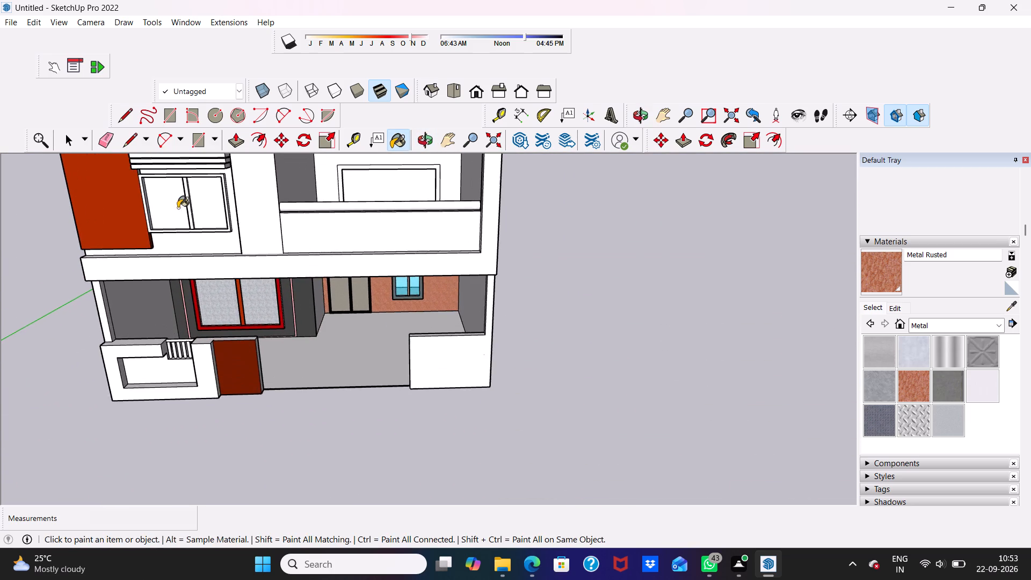
pyautogui.scroll(1, 168, 183)
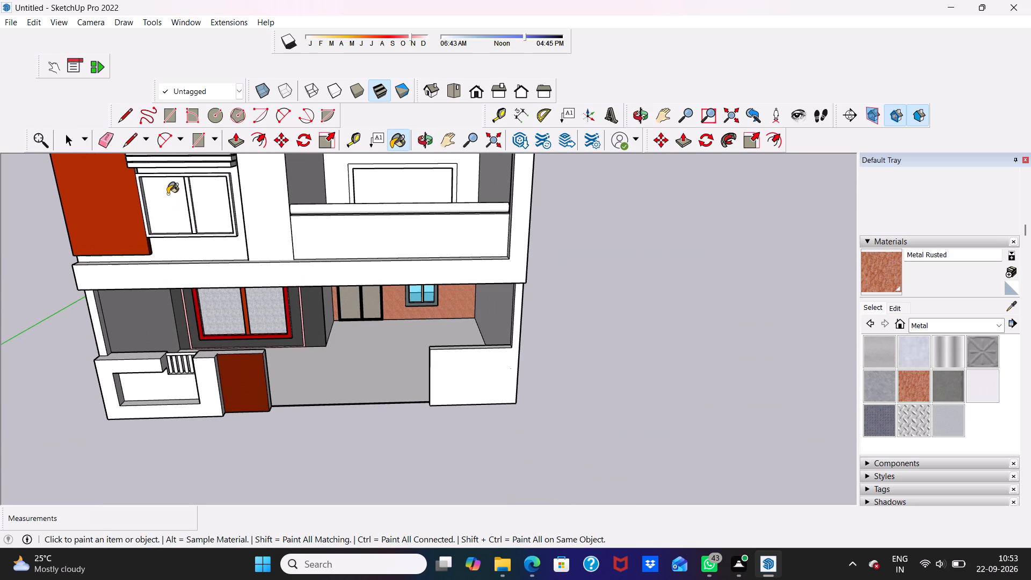
# Choose the black Color M09 from the Colors collection as the paint material.
pyautogui.press('space')
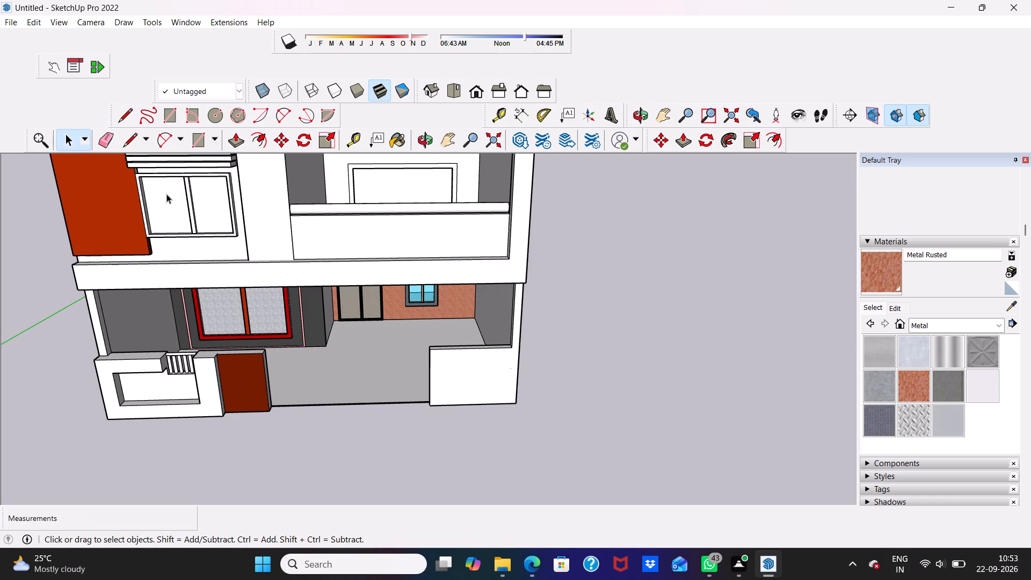
pyautogui.scroll(-2, 186, 200)
pyautogui.scroll(2, 976, 323)
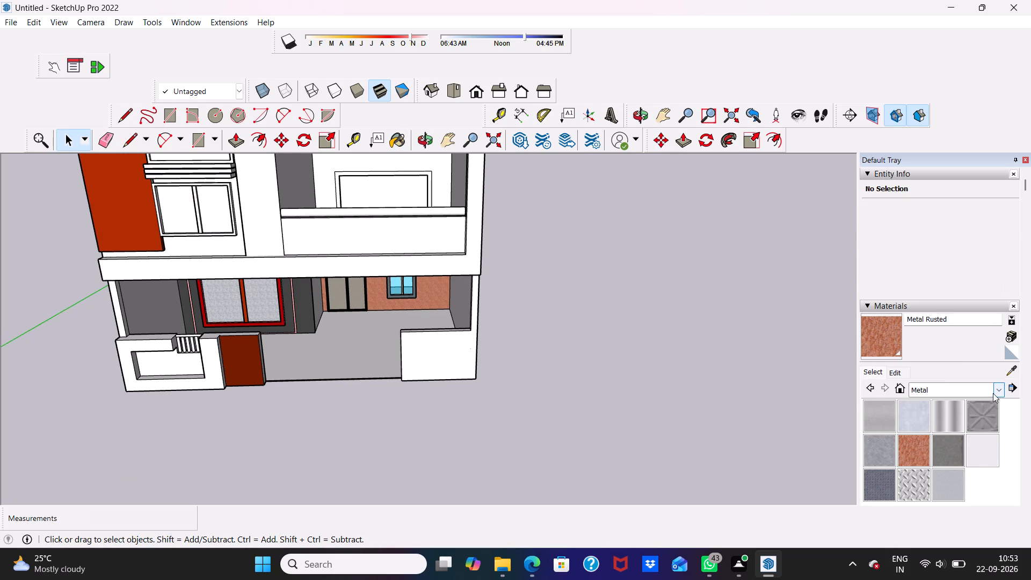
pyautogui.click(993, 393)
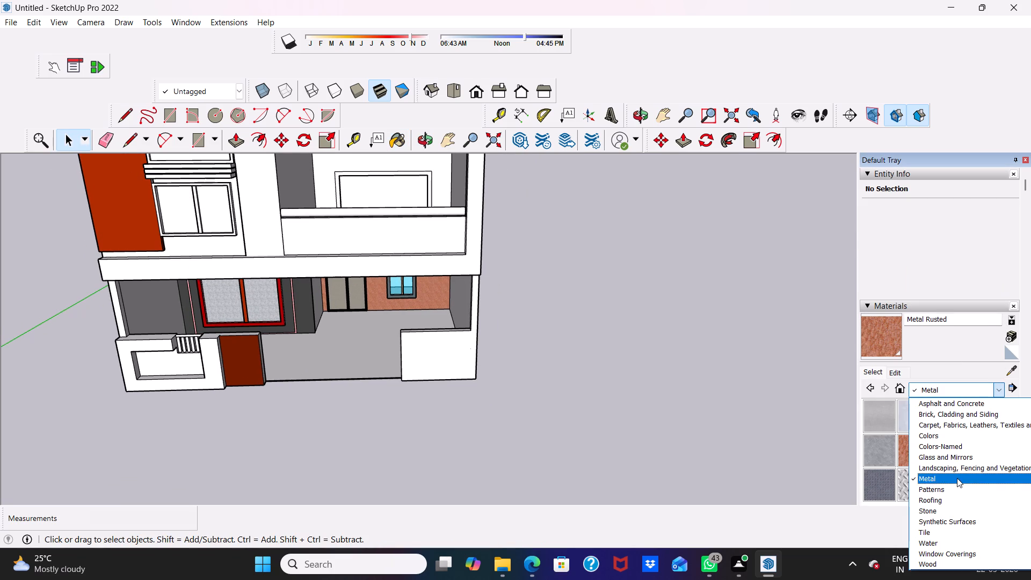
pyautogui.click(927, 437)
pyautogui.scroll(-11, 927, 449)
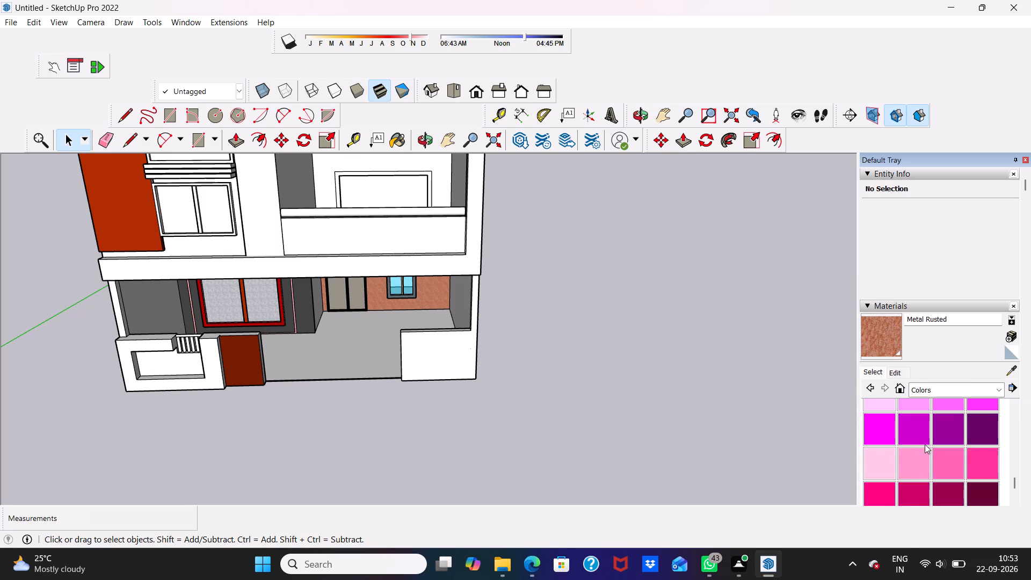
pyautogui.scroll(-4, 925, 444)
pyautogui.click(908, 357)
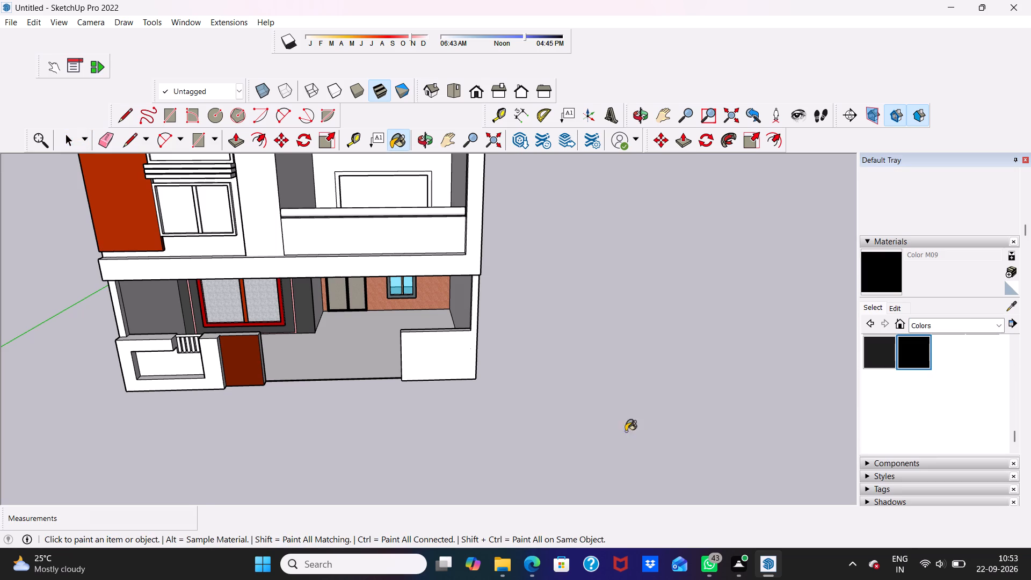
pyautogui.scroll(5, 222, 391)
pyautogui.scroll(-5, 141, 137)
pyautogui.scroll(1, 217, 240)
pyautogui.scroll(-10, 172, 221)
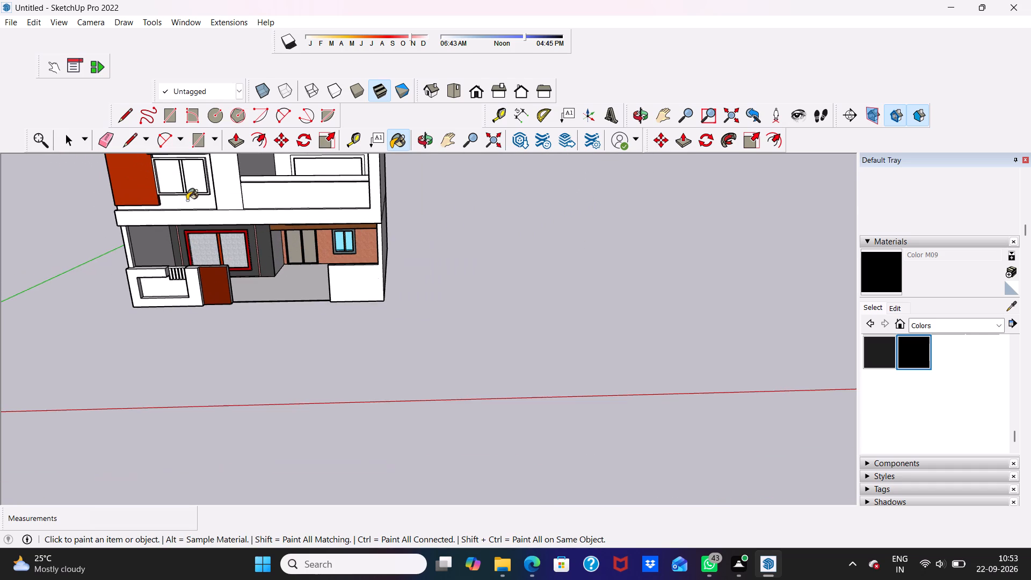
pyautogui.scroll(4, 188, 184)
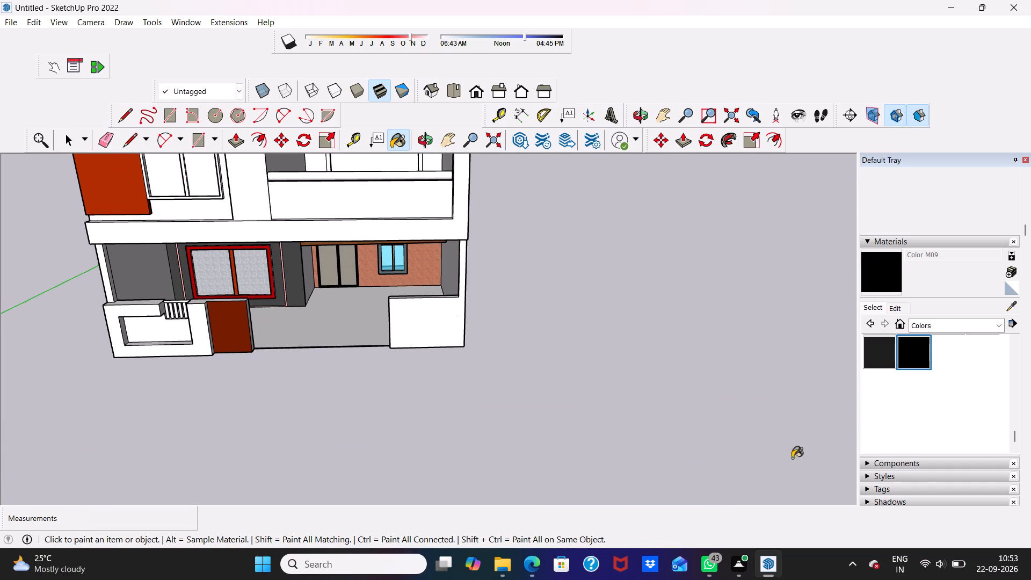
pyautogui.scroll(3, 956, 402)
pyautogui.scroll(-2, 955, 405)
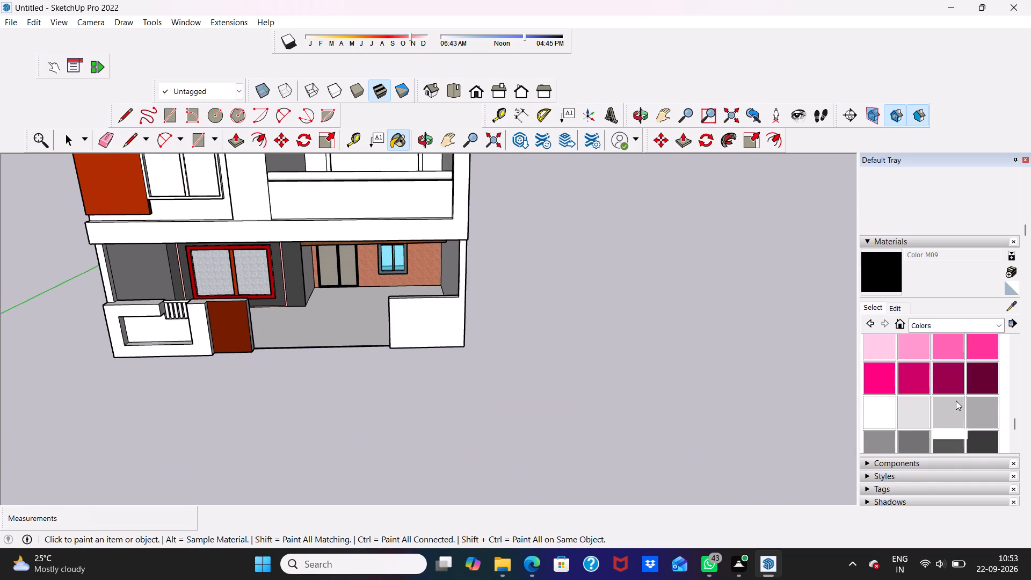
pyautogui.scroll(-1, 956, 401)
pyautogui.scroll(2, 948, 378)
pyautogui.click(945, 437)
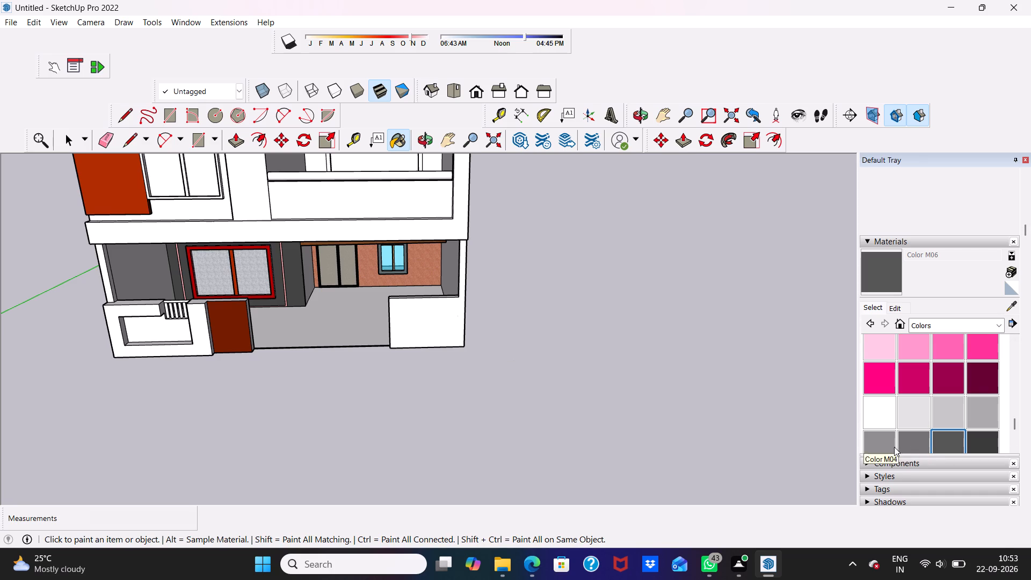
pyautogui.scroll(-2, 909, 427)
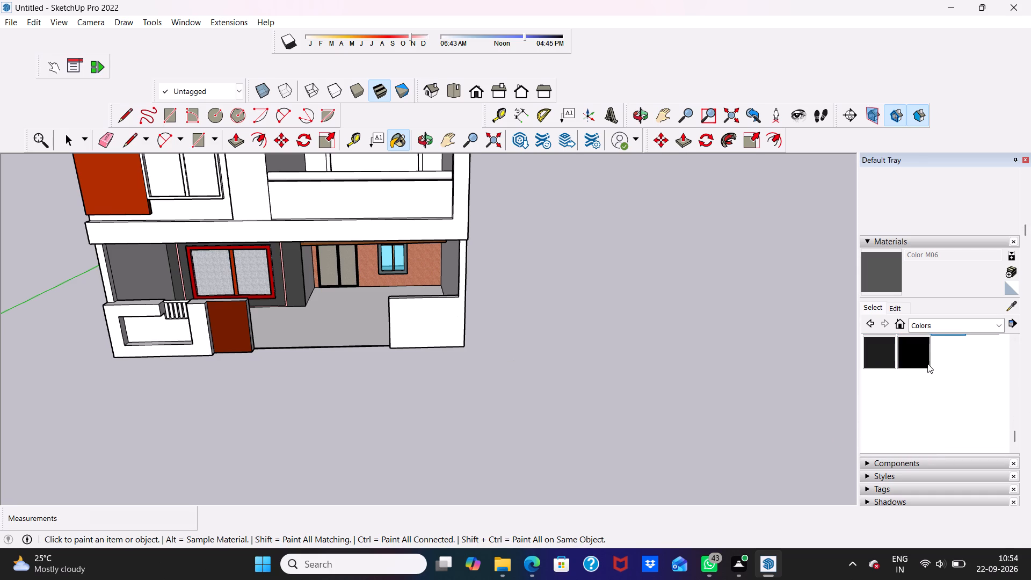
pyautogui.click(910, 355)
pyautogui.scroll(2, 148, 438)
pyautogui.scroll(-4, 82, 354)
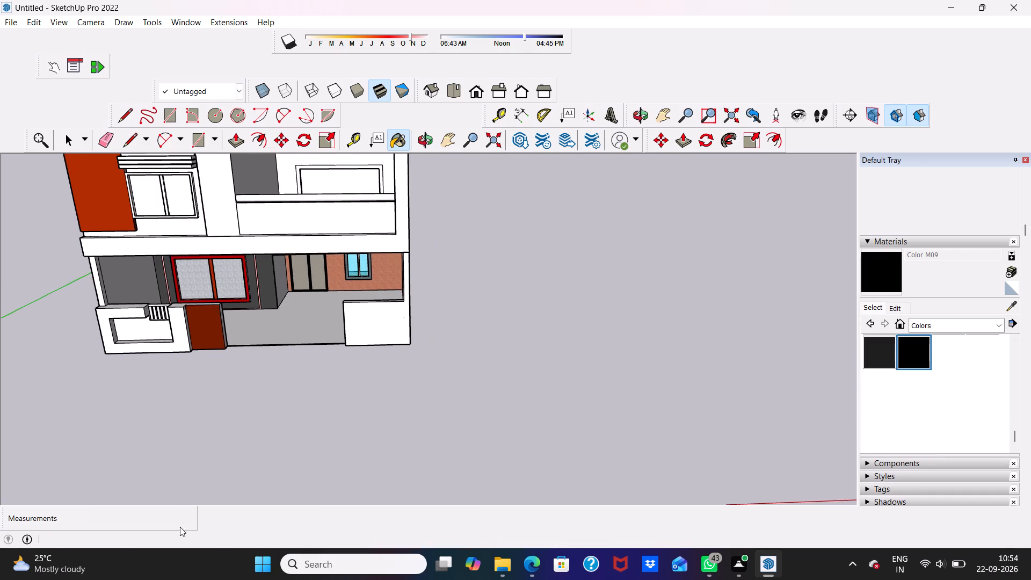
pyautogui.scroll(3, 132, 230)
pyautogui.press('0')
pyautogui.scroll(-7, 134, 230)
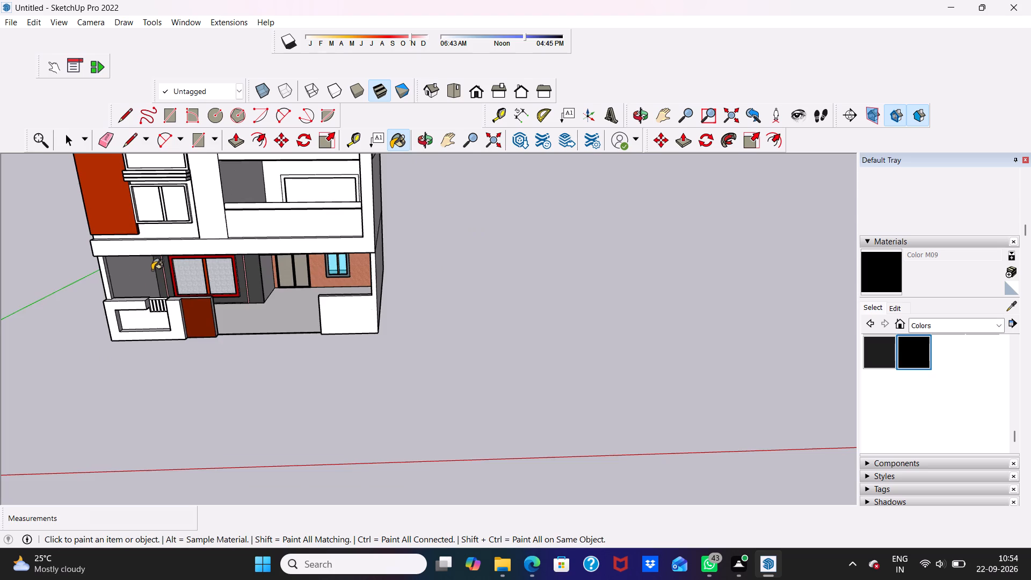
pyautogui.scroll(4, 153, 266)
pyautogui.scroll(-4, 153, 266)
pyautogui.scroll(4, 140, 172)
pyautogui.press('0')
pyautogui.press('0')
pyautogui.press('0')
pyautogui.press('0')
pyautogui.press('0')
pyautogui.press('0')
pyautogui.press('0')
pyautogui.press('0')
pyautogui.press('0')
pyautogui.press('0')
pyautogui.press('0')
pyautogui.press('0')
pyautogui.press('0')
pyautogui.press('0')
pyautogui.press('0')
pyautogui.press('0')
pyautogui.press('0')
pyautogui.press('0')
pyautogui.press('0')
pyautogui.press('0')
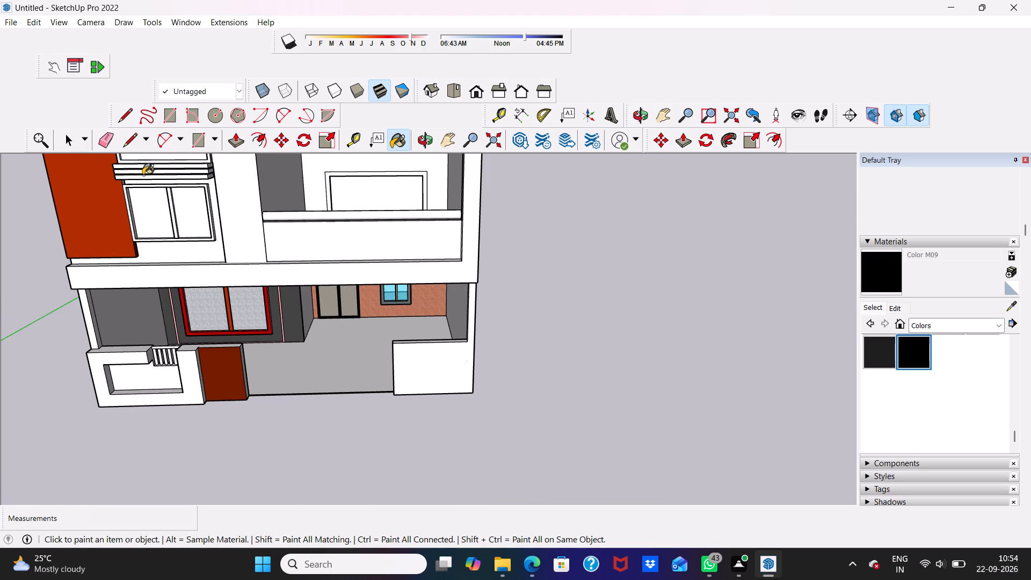
# Paint the front face of the first-floor window's frame black with Color M09.
pyautogui.moveTo(153, 202); pyautogui.dragTo(206, 173, button='middle')
pyautogui.scroll(8, 232, 259)
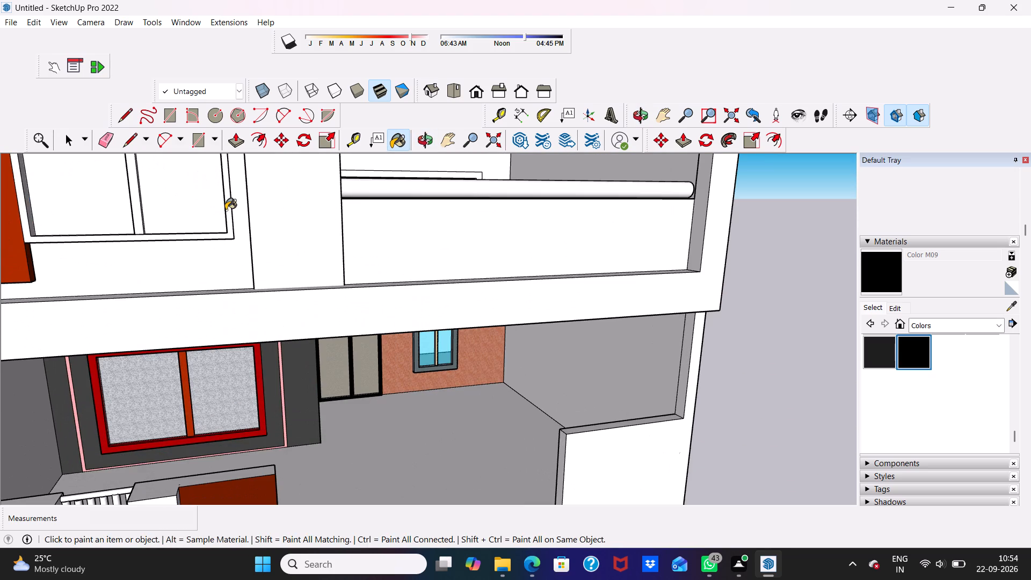
pyautogui.press('0')
pyautogui.click(229, 212)
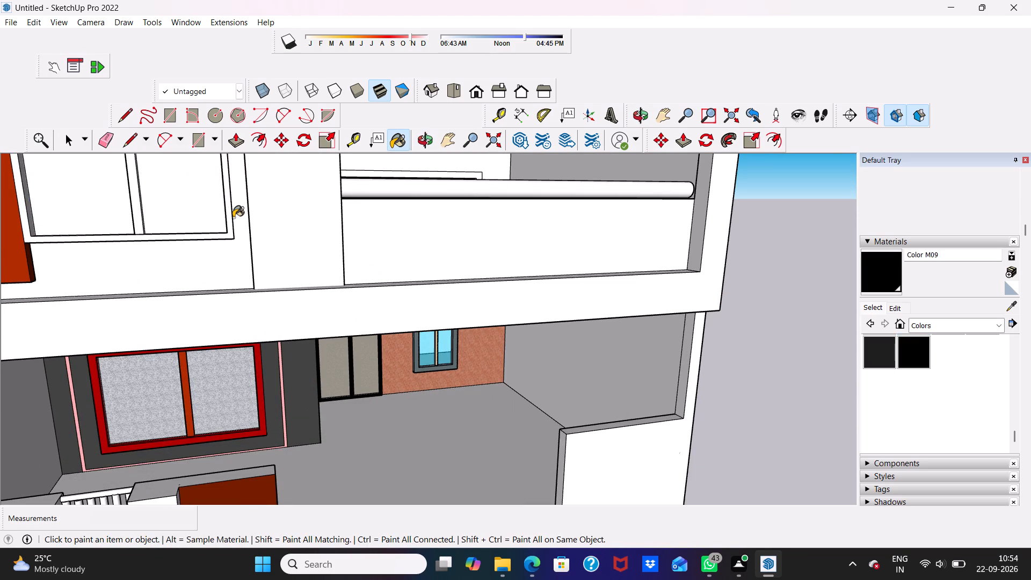
pyautogui.scroll(7, 226, 211)
pyautogui.click(232, 233)
pyautogui.scroll(1, 200, 258)
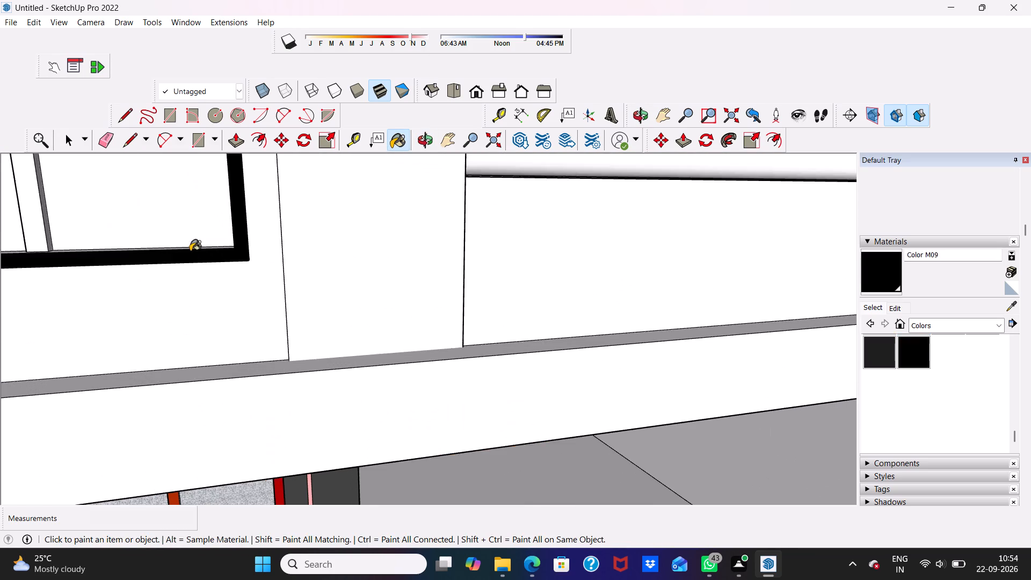
# Paint the bottom and both side inner faces of the first-floor window frame with Color M09.
pyautogui.scroll(-5, 172, 232)
pyautogui.press('0')
pyautogui.press('0')
pyautogui.press('0')
pyautogui.press('0')
pyautogui.moveTo(167, 233); pyautogui.dragTo(154, 292, button='middle')
pyautogui.scroll(3, 137, 295)
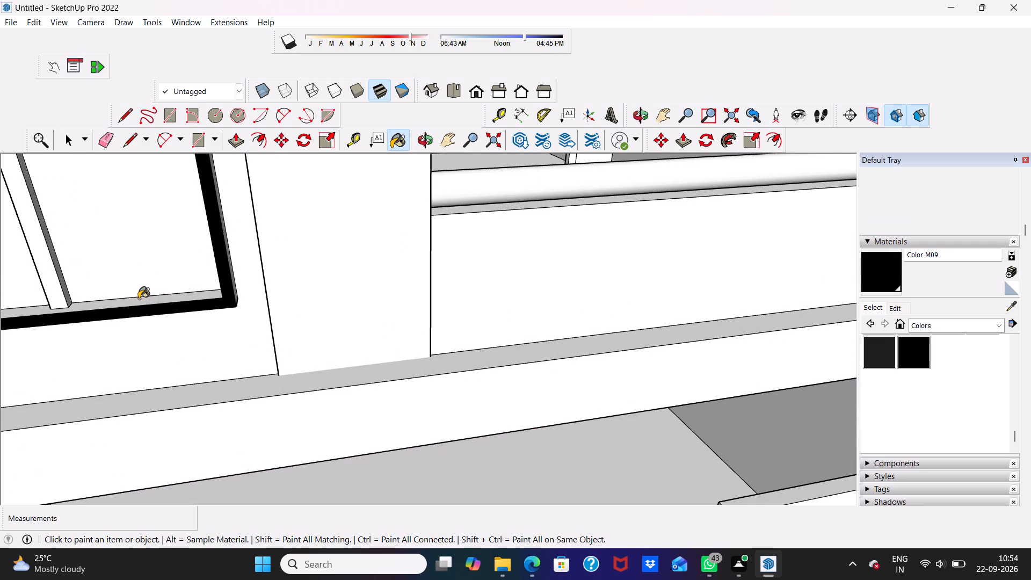
pyautogui.click(139, 299)
pyautogui.scroll(-4, 131, 284)
pyautogui.press('0')
pyautogui.moveTo(132, 281); pyautogui.dragTo(309, 267, button='middle')
pyautogui.scroll(2, 338, 254)
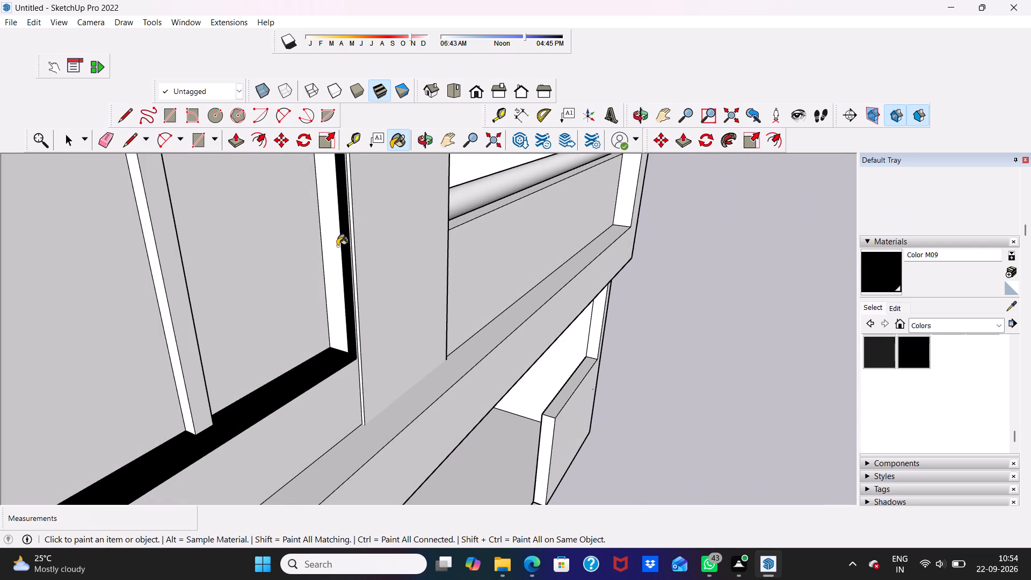
pyautogui.click(330, 248)
pyautogui.scroll(-5, 321, 239)
pyautogui.moveTo(319, 285); pyautogui.dragTo(175, 285, button='middle')
pyautogui.press('0')
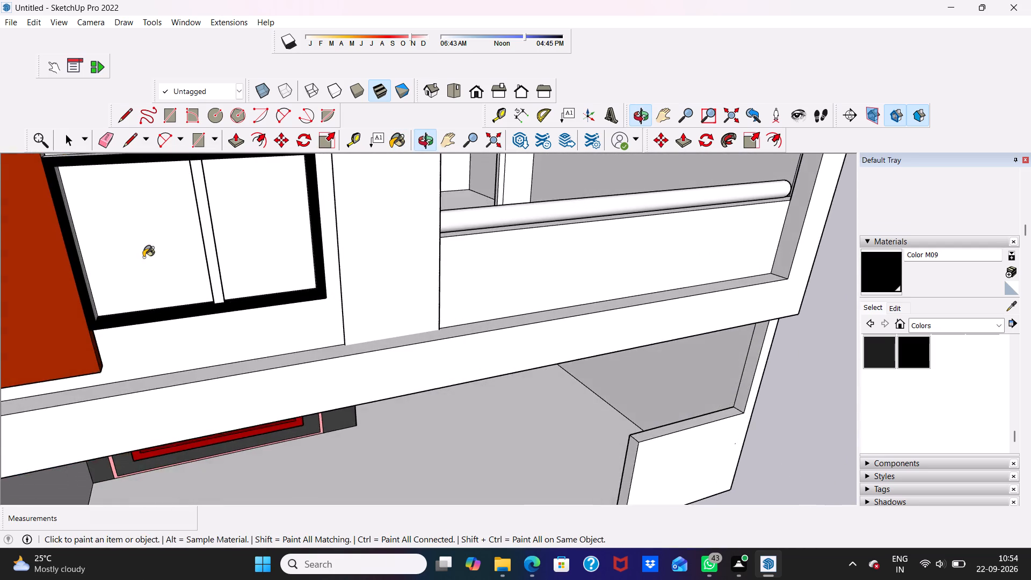
pyautogui.scroll(3, 122, 234)
pyautogui.scroll(4, 52, 253)
pyautogui.click(66, 246)
pyautogui.scroll(-4, 129, 314)
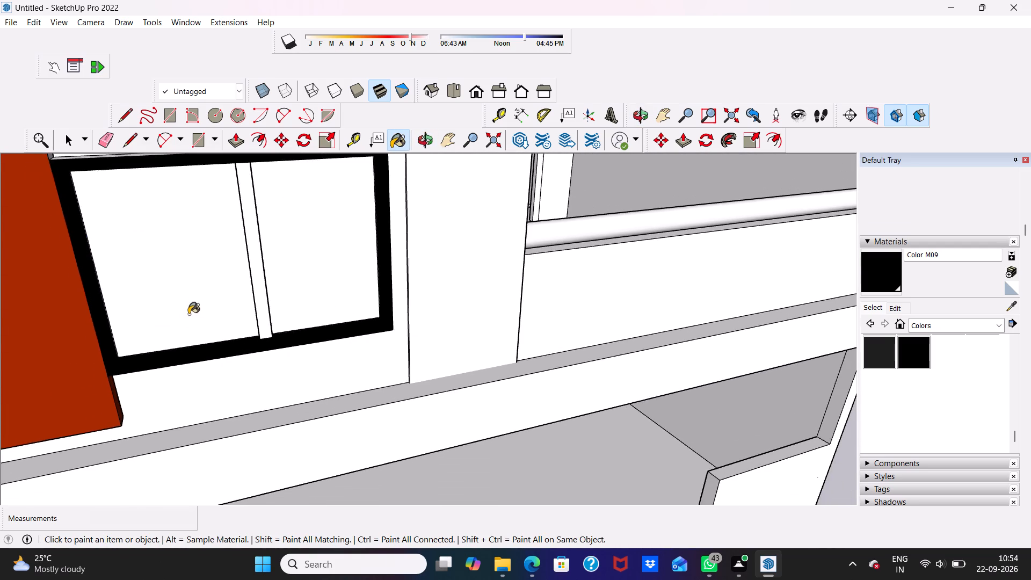
# Paint the top inner face of the first-floor window frame with Color M09.
pyautogui.scroll(-5, 188, 314)
pyautogui.press('0')
pyautogui.press('0')
pyautogui.press('0')
pyautogui.press('0')
pyautogui.press('0')
pyautogui.press('0')
pyautogui.press('0')
pyautogui.press('0')
pyautogui.moveTo(197, 312); pyautogui.dragTo(204, 233, button='middle')
pyautogui.scroll(4, 285, 173)
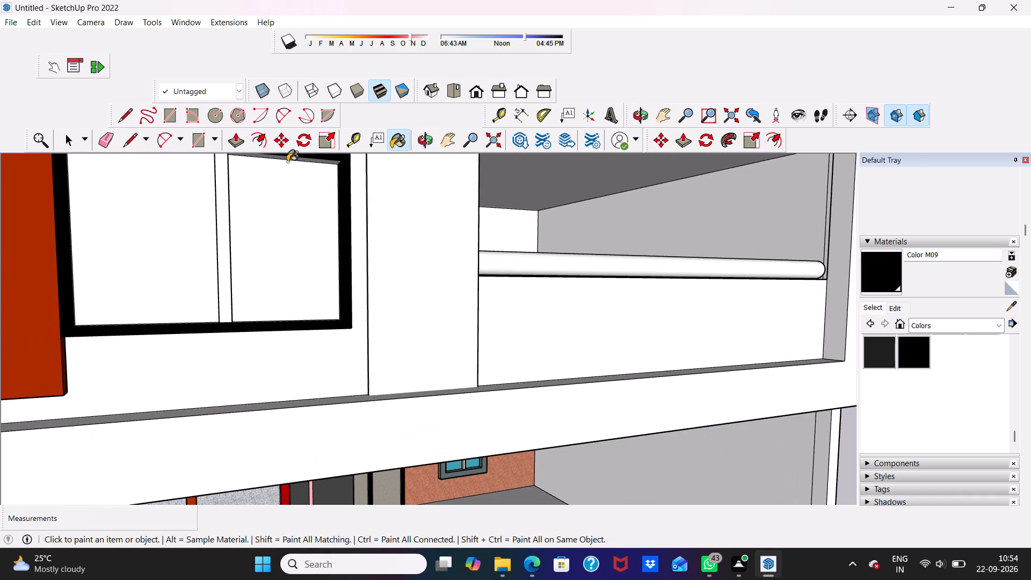
pyautogui.scroll(4, 301, 183)
pyautogui.scroll(-8, 302, 208)
pyautogui.scroll(7, 308, 183)
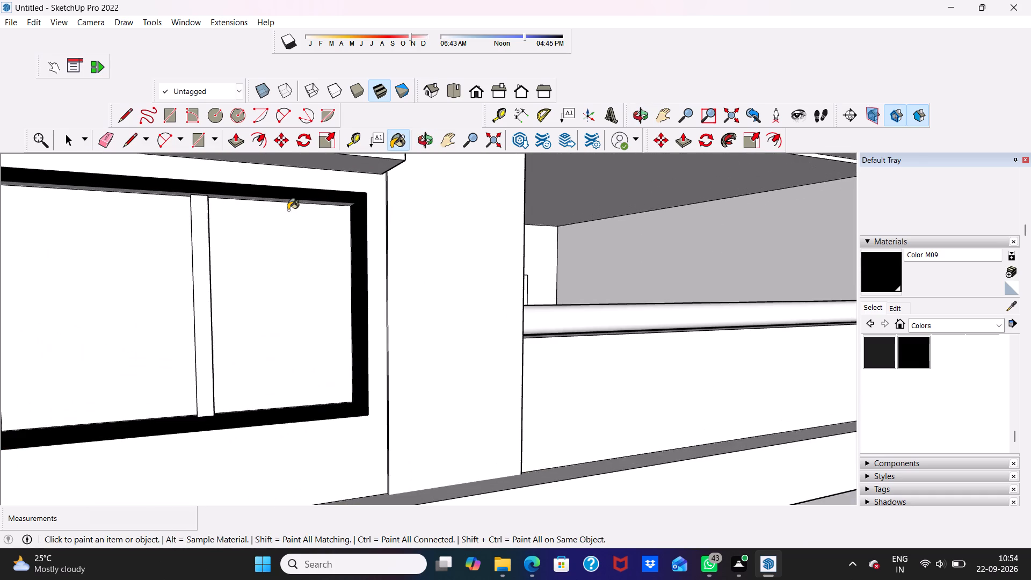
pyautogui.press('0')
pyautogui.press('0')
pyautogui.press('0')
pyautogui.moveTo(288, 208); pyautogui.dragTo(288, 192, button='middle')
pyautogui.click(288, 192)
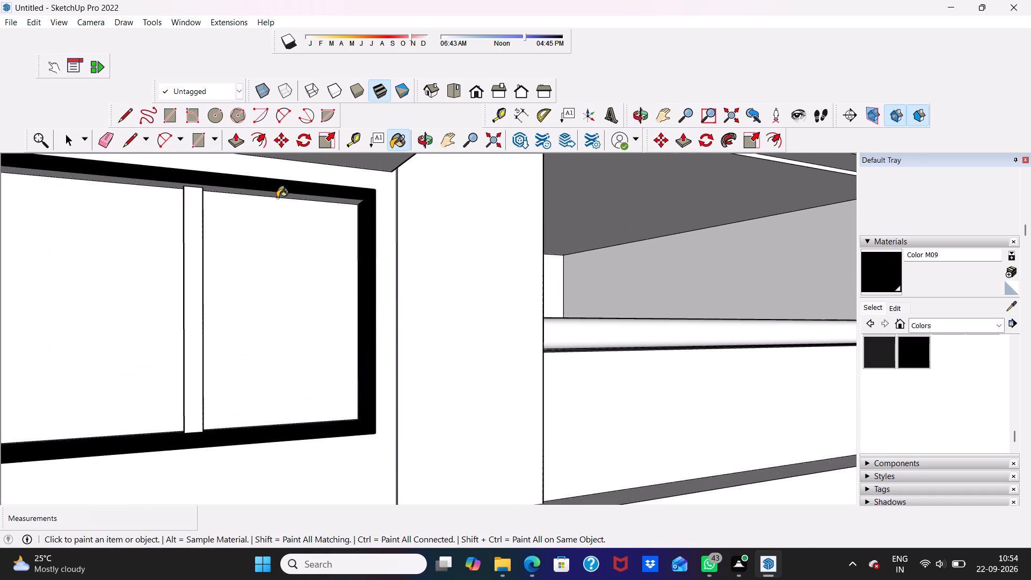
pyautogui.click(277, 195)
# Paint the outer side face and the top face of the first-floor window frame with Color M09.
pyautogui.scroll(-5, 275, 195)
pyautogui.press('0')
pyautogui.press('0')
pyautogui.press('0')
pyautogui.press('0')
pyautogui.press('0')
pyautogui.press('0')
pyautogui.press('0')
pyautogui.press('0')
pyautogui.press('0')
pyautogui.press('0')
pyautogui.press('0')
pyautogui.press('0')
pyautogui.press('0')
pyautogui.press('0')
pyautogui.press('0')
pyautogui.press('0')
pyautogui.press('0')
pyautogui.press('0')
pyautogui.press('0')
pyautogui.press('0')
pyautogui.moveTo(284, 245); pyautogui.dragTo(280, 247, button='middle')
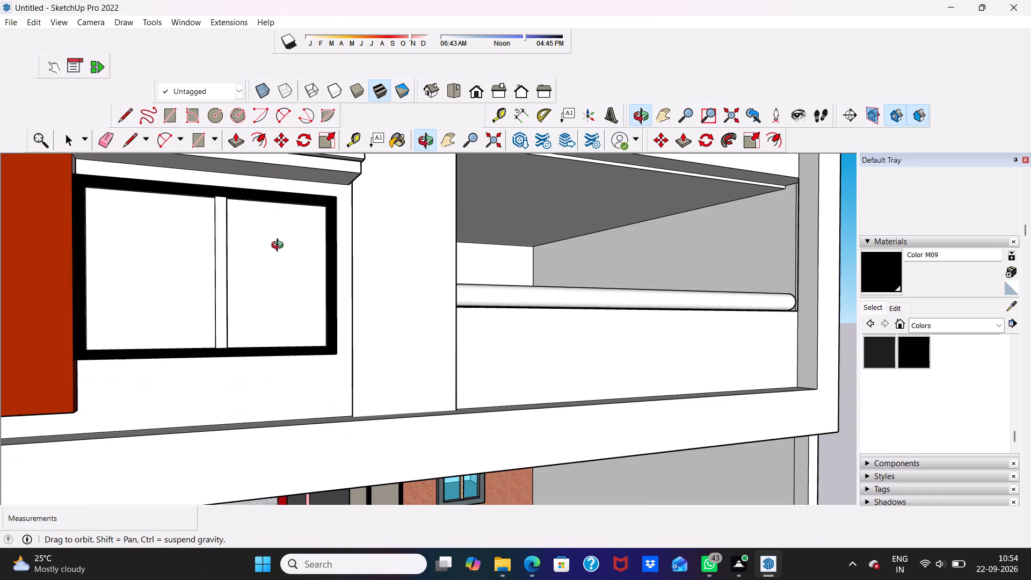
pyautogui.moveTo(280, 247); pyautogui.dragTo(89, 325, button='middle')
pyautogui.scroll(4, 247, 290)
pyautogui.press('0')
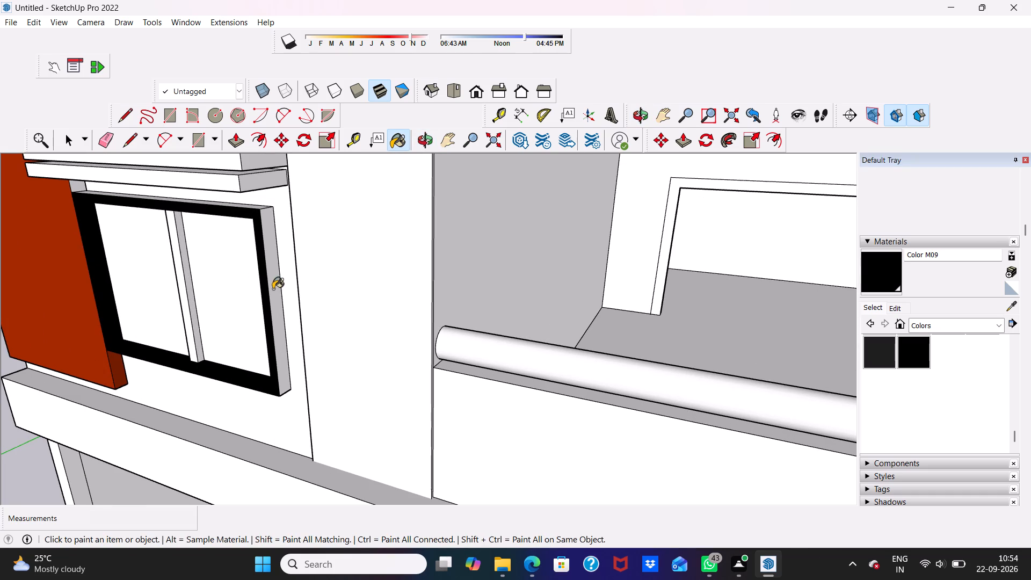
pyautogui.click(272, 290)
pyautogui.scroll(5, 259, 201)
pyautogui.click(251, 212)
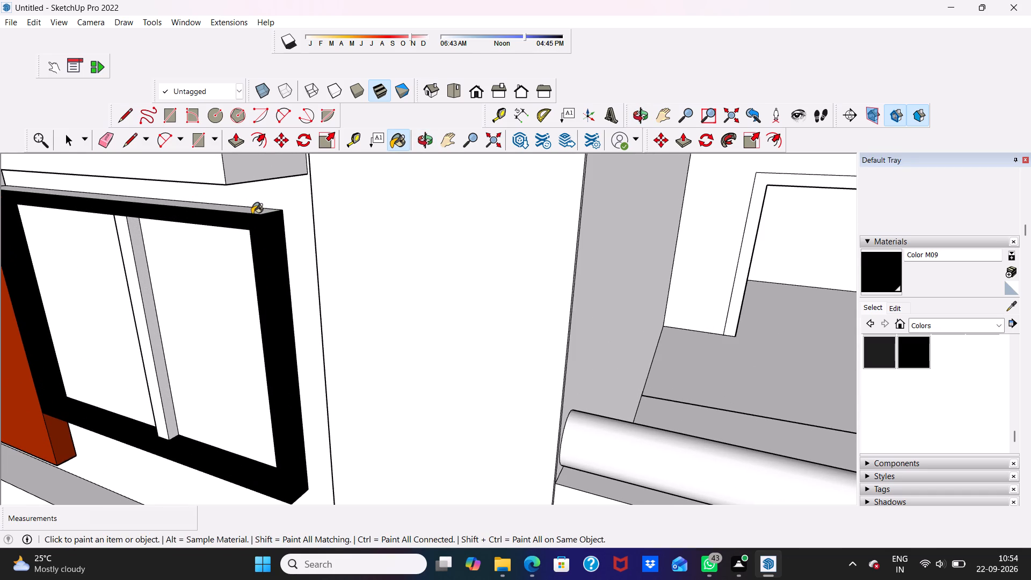
pyautogui.scroll(6, 256, 216)
pyautogui.click(260, 207)
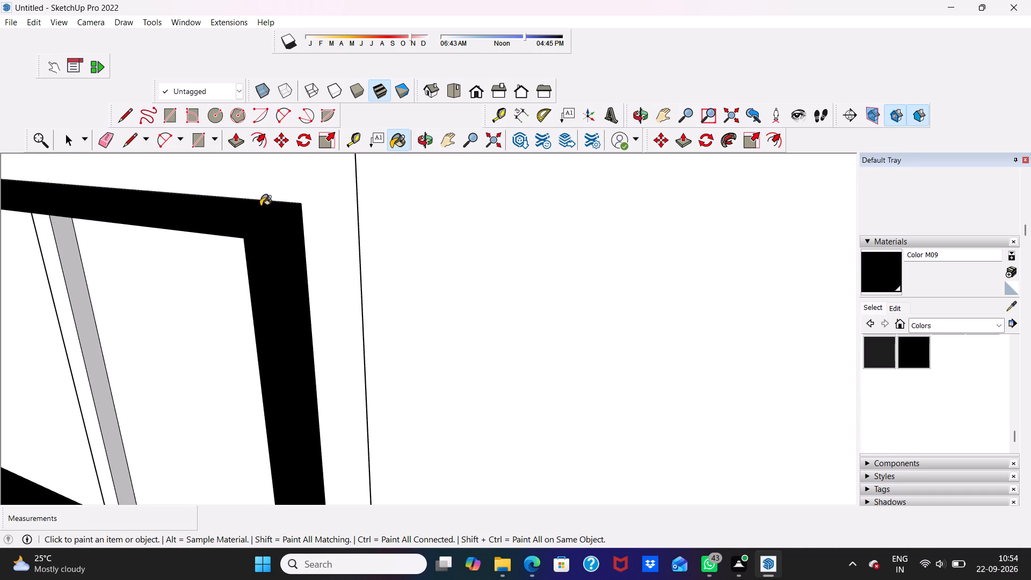
# Paint the front and both side faces of the first-floor window's central mullion with Color M09.
pyautogui.scroll(-2, 235, 238)
pyautogui.scroll(-4, 192, 252)
pyautogui.scroll(1, 275, 459)
pyautogui.scroll(-2, 0, 541)
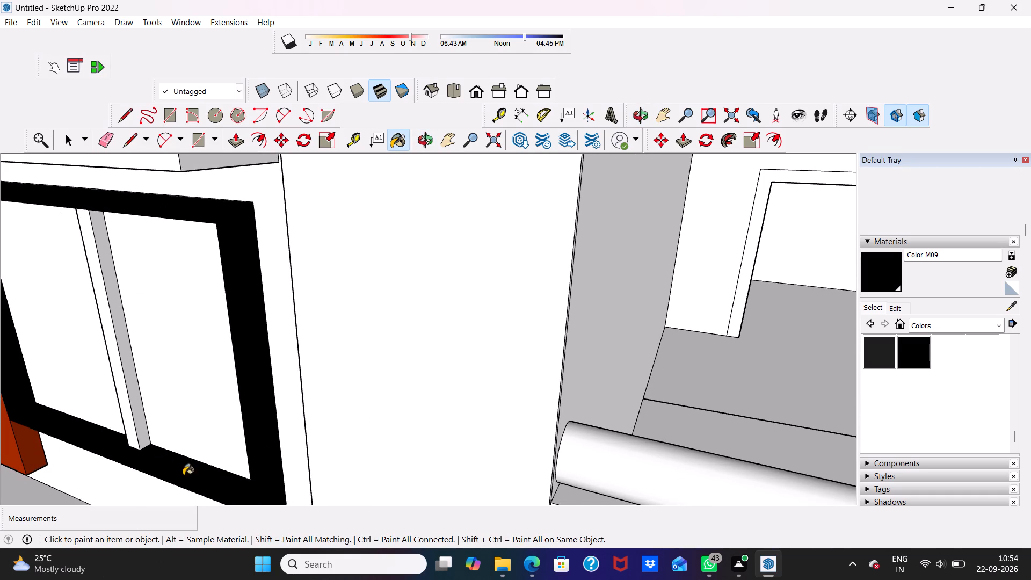
pyautogui.moveTo(85, 497); pyautogui.dragTo(194, 460, button='middle')
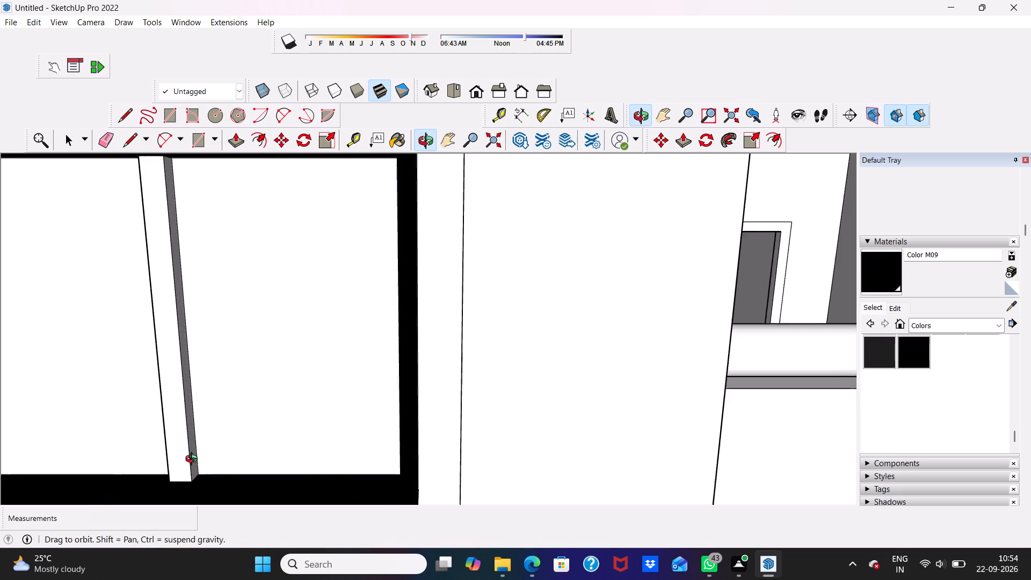
pyautogui.moveTo(194, 460); pyautogui.dragTo(198, 460, button='middle')
pyautogui.click(188, 435)
pyautogui.scroll(4, 200, 425)
pyautogui.click(200, 422)
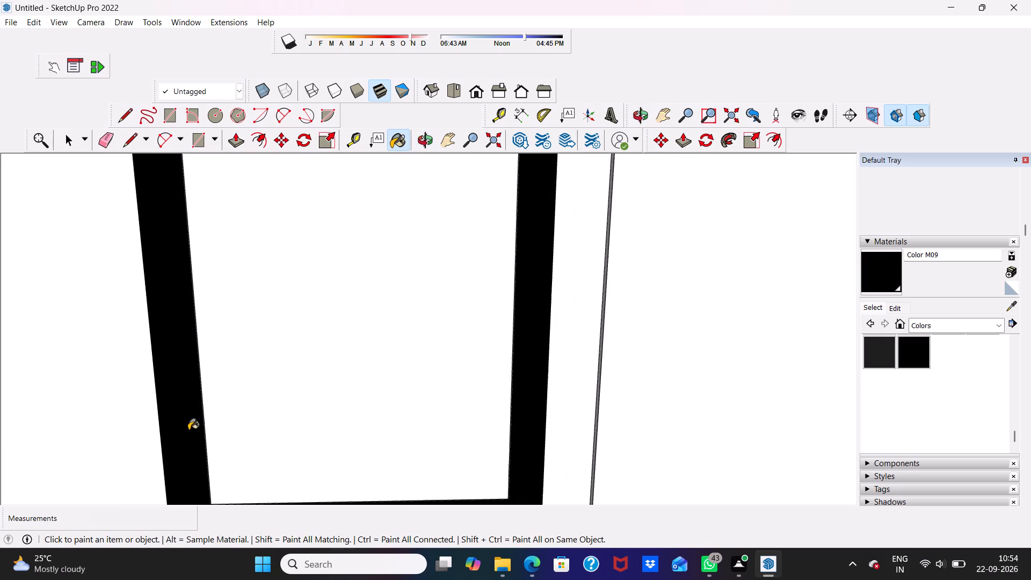
pyautogui.moveTo(161, 438); pyautogui.dragTo(336, 420, button='middle')
pyautogui.scroll(3, 270, 411)
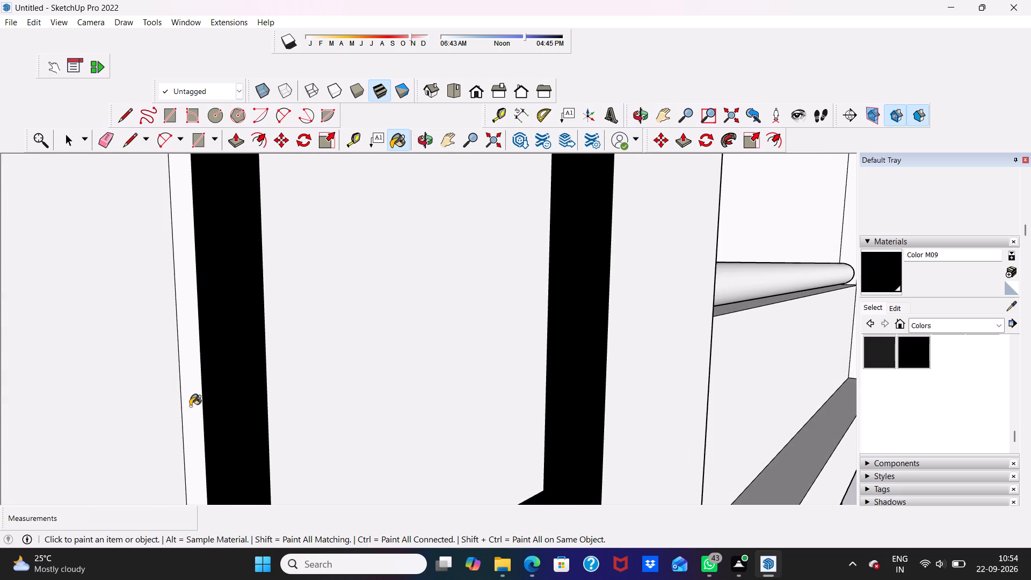
pyautogui.click(190, 406)
pyautogui.press('space')
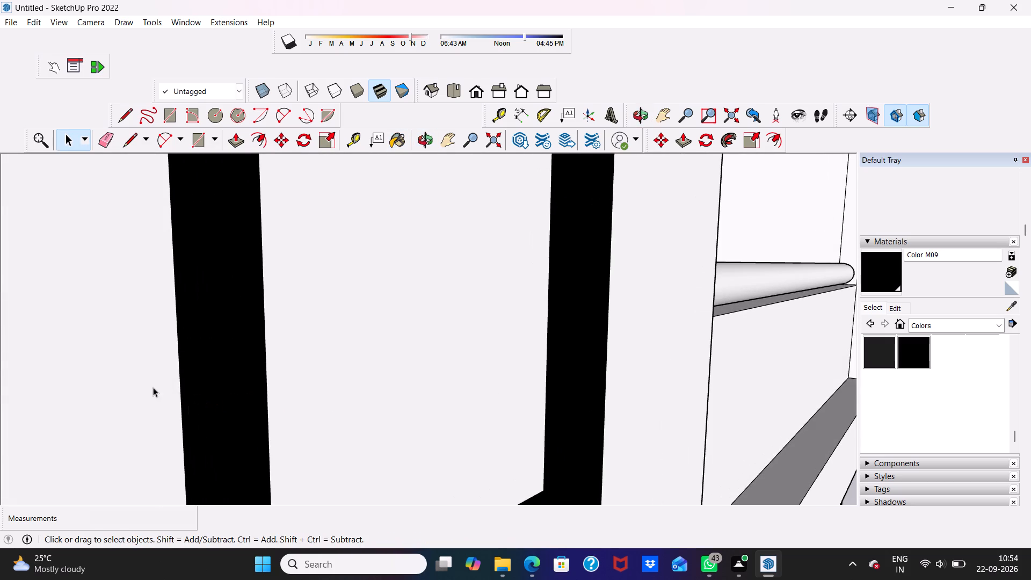
pyautogui.scroll(-10, 129, 383)
pyautogui.scroll(1, 198, 311)
pyautogui.scroll(-11, 199, 313)
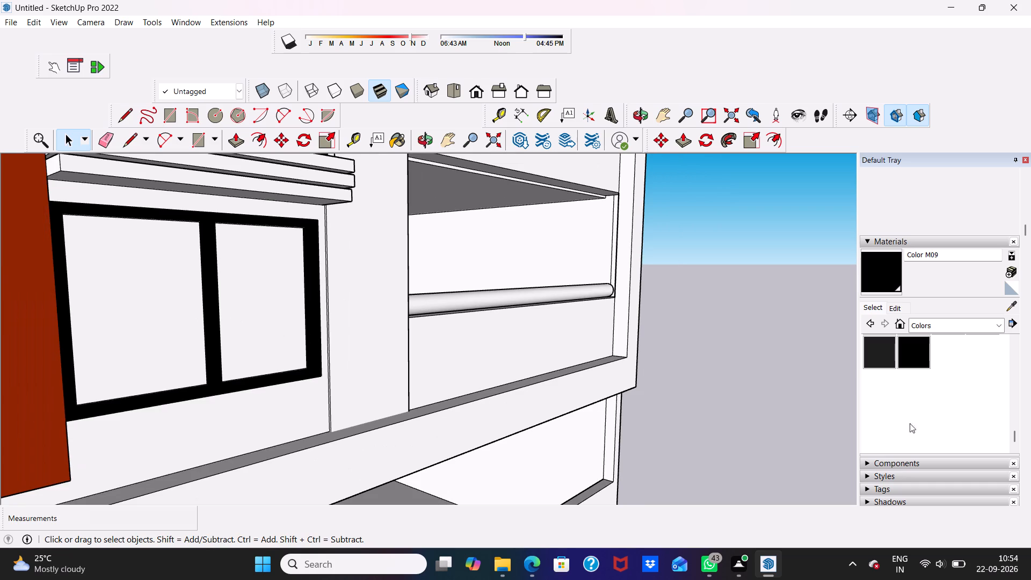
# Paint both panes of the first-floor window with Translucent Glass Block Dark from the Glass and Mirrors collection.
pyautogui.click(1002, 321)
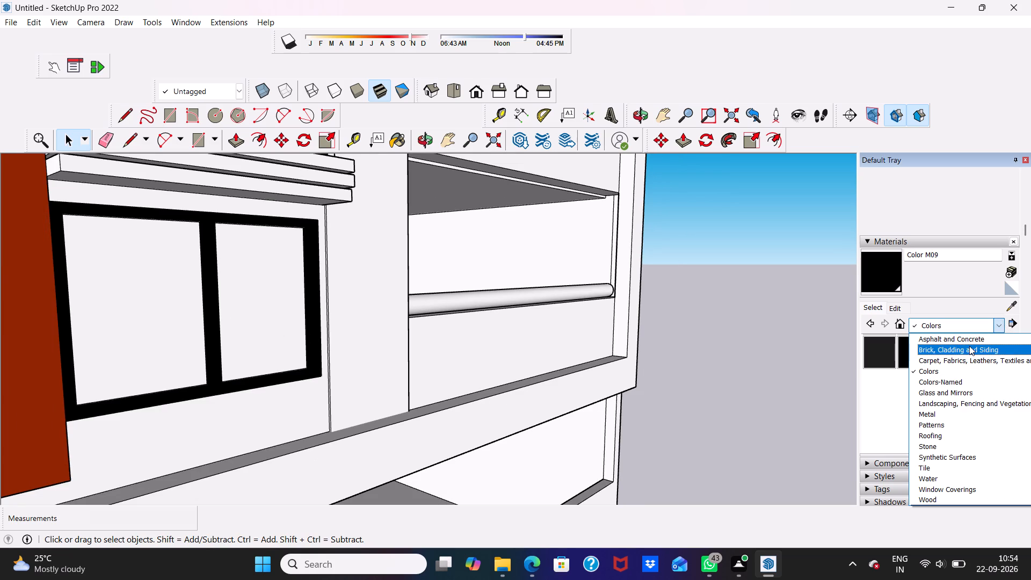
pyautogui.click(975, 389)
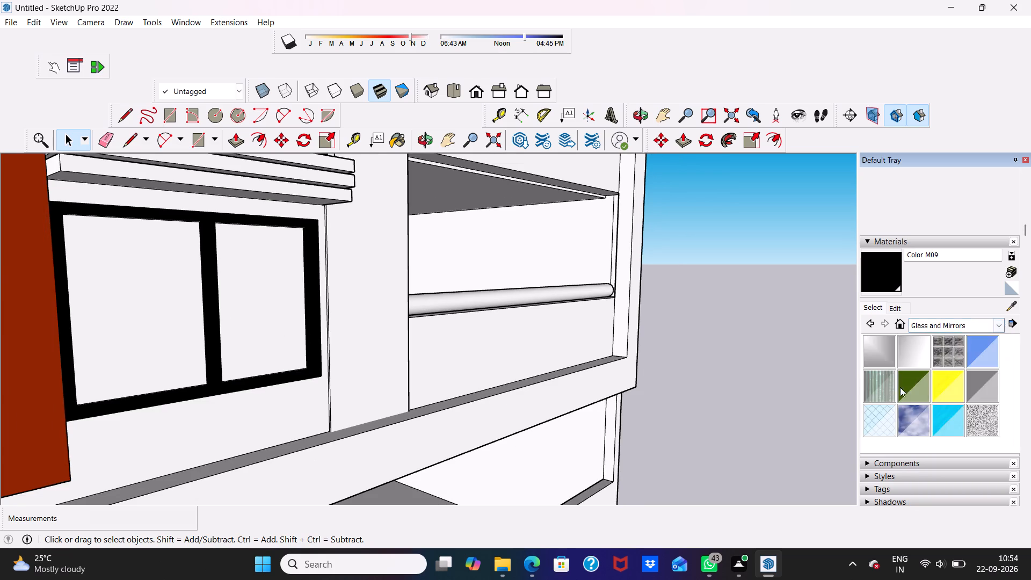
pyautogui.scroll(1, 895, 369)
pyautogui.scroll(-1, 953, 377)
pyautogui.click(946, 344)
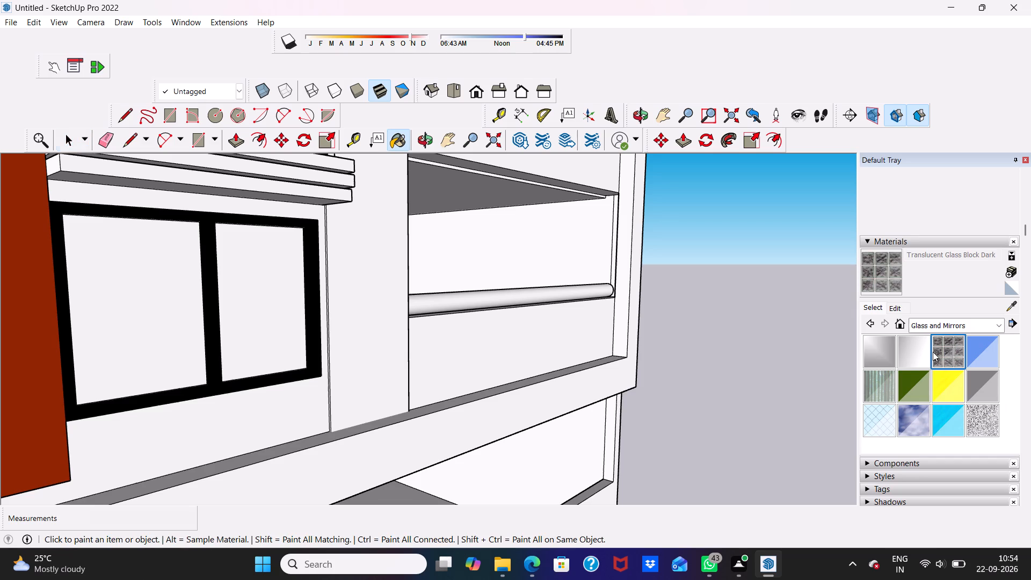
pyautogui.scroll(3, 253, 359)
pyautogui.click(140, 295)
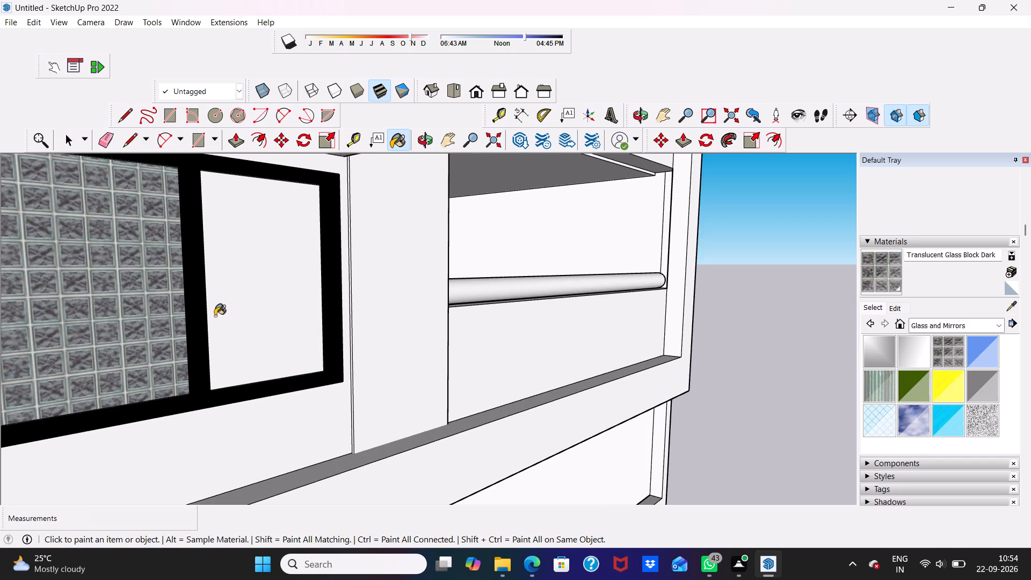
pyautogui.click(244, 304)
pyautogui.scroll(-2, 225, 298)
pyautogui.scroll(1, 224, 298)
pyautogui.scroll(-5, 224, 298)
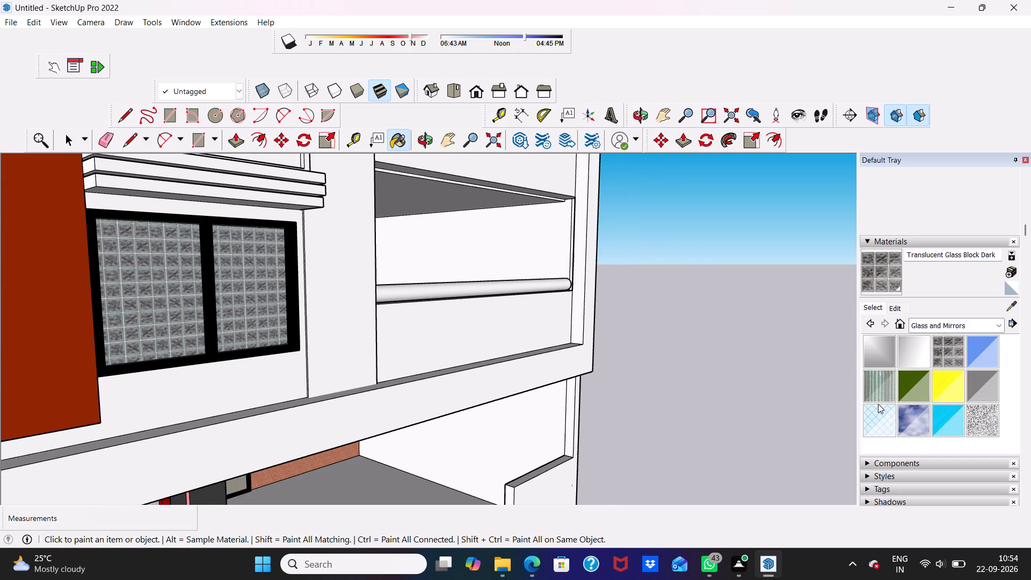
# Repaint both panes of the first-floor window with Translucent Glass Dark Green from the Glass and Mirrors collection.
pyautogui.click(917, 388)
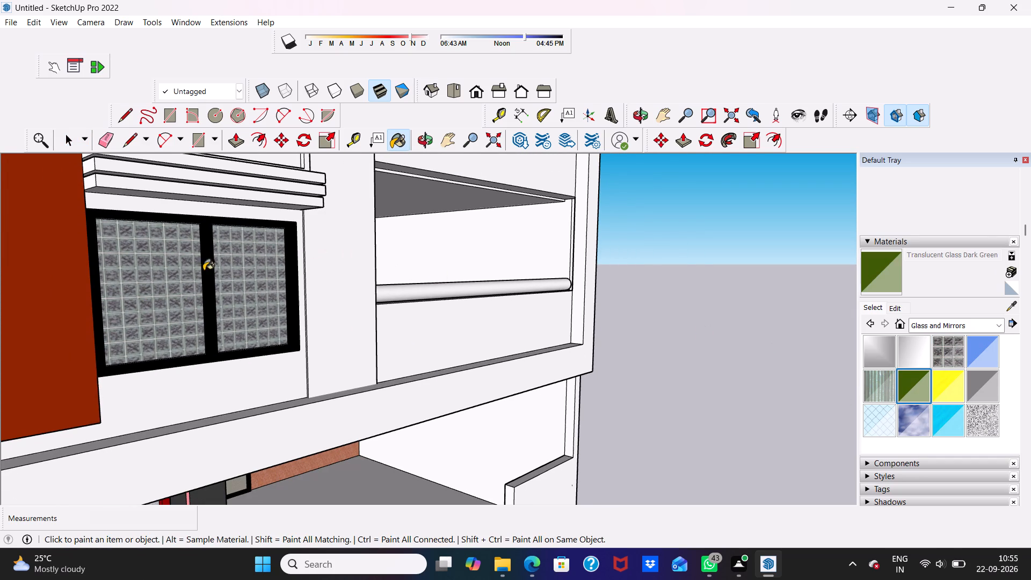
pyautogui.click(184, 280)
pyautogui.click(265, 290)
# Examine the first-floor window and the rest of the front facade from several angles.
pyautogui.scroll(-4, 204, 286)
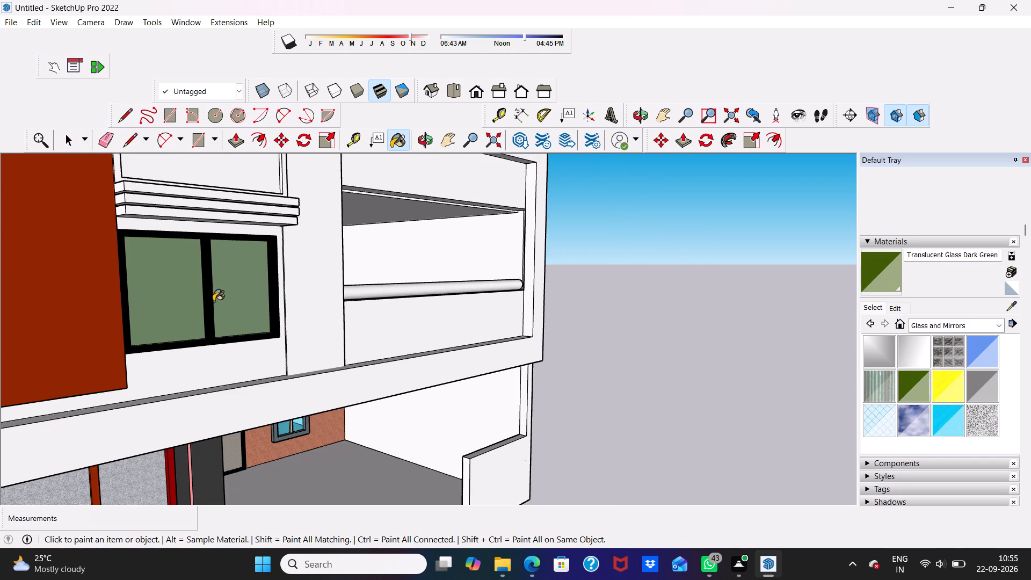
pyautogui.scroll(-1, 213, 301)
pyautogui.moveTo(213, 301); pyautogui.dragTo(48, 310, button='middle')
pyautogui.scroll(2, 309, 351)
pyautogui.scroll(-5, 285, 338)
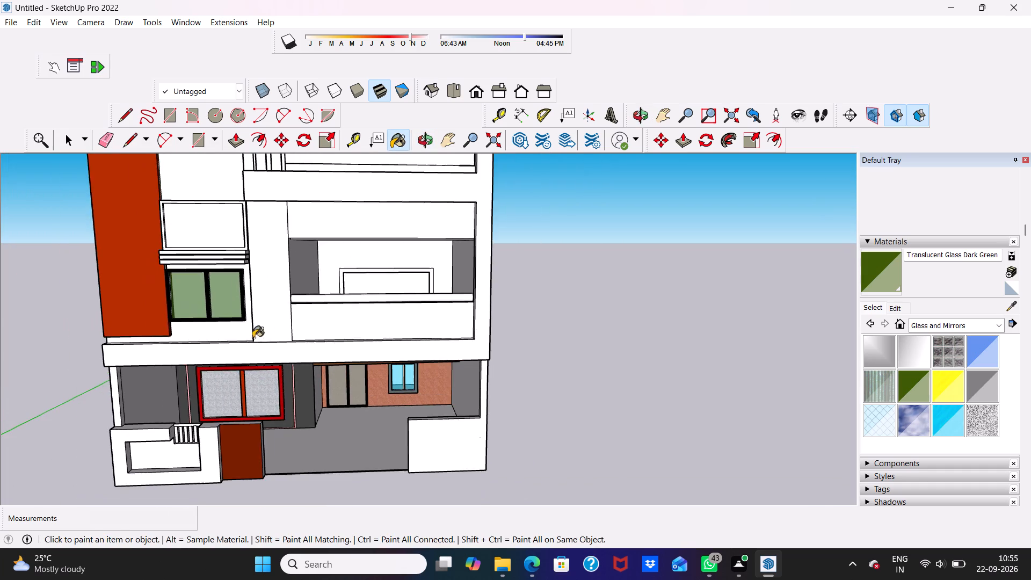
pyautogui.moveTo(251, 338); pyautogui.dragTo(401, 300, button='middle')
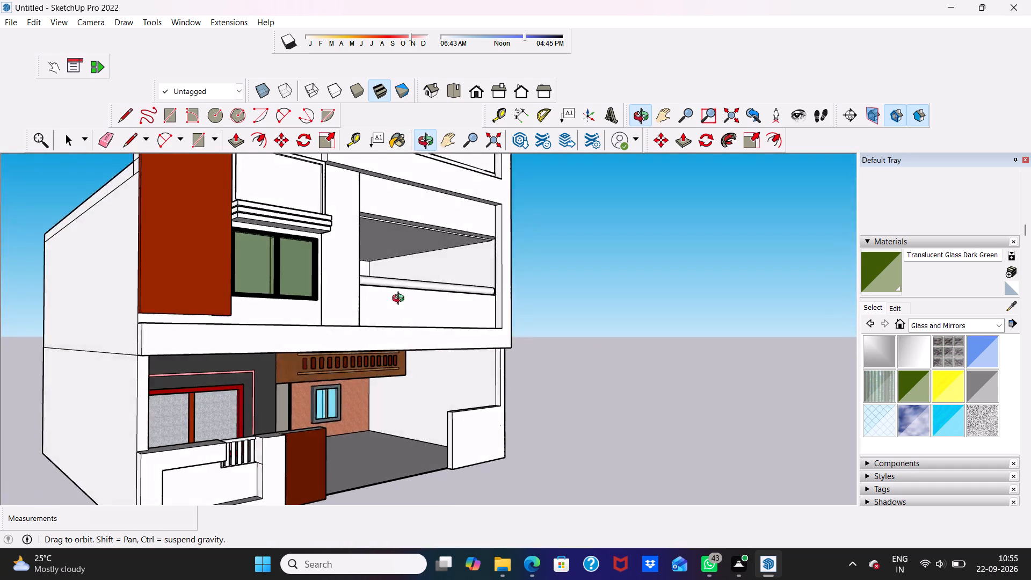
pyautogui.moveTo(401, 300); pyautogui.dragTo(259, 309, button='middle')
pyautogui.scroll(1, 288, 263)
pyautogui.scroll(-5, 287, 263)
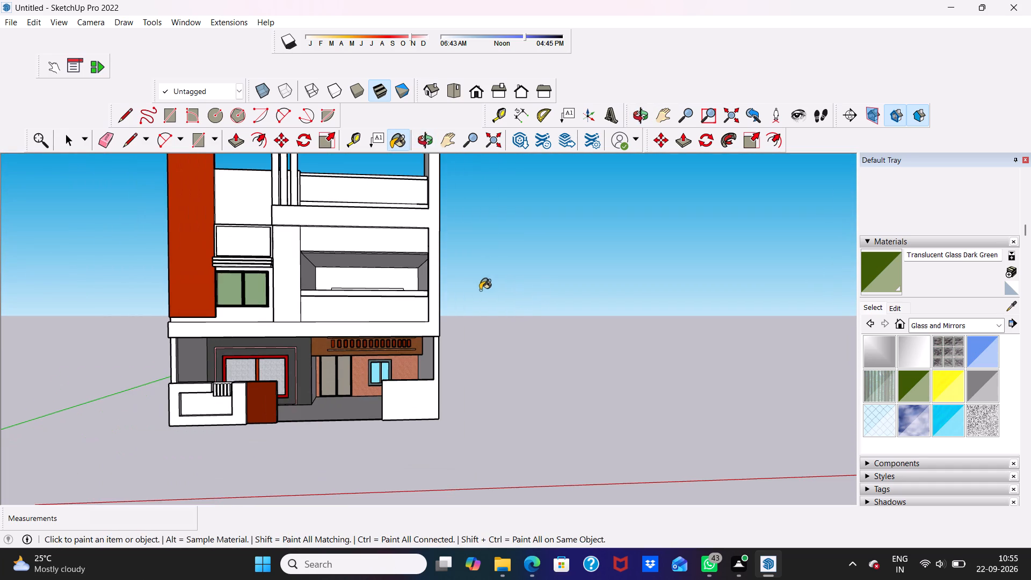
pyautogui.scroll(3, 290, 285)
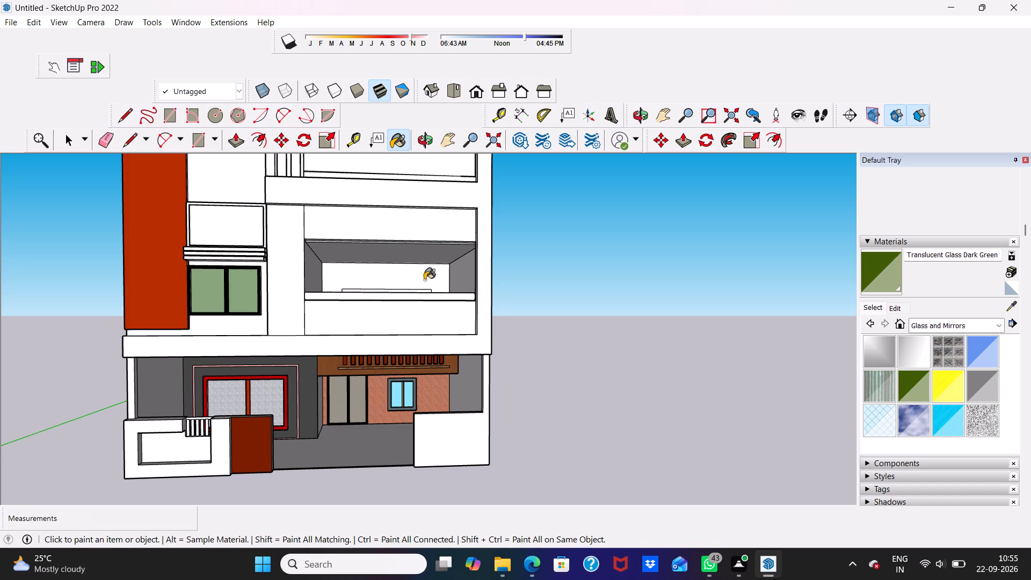
pyautogui.scroll(1, 230, 182)
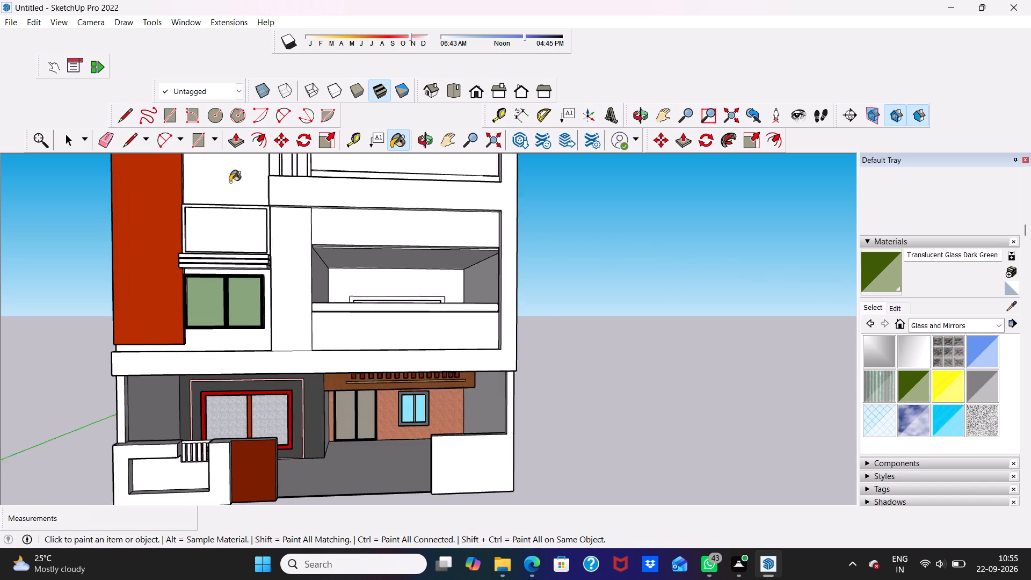
pyautogui.scroll(1, 230, 182)
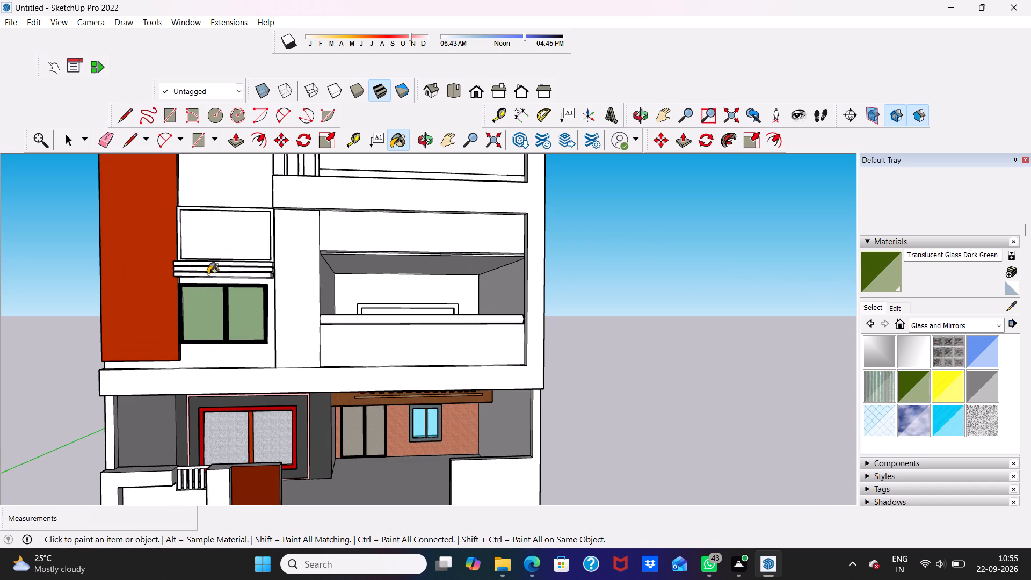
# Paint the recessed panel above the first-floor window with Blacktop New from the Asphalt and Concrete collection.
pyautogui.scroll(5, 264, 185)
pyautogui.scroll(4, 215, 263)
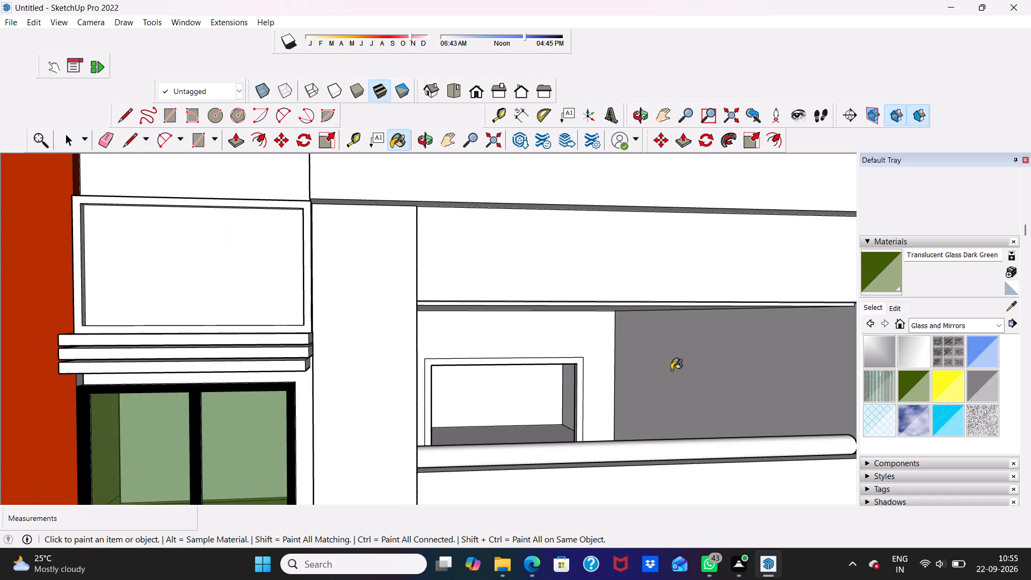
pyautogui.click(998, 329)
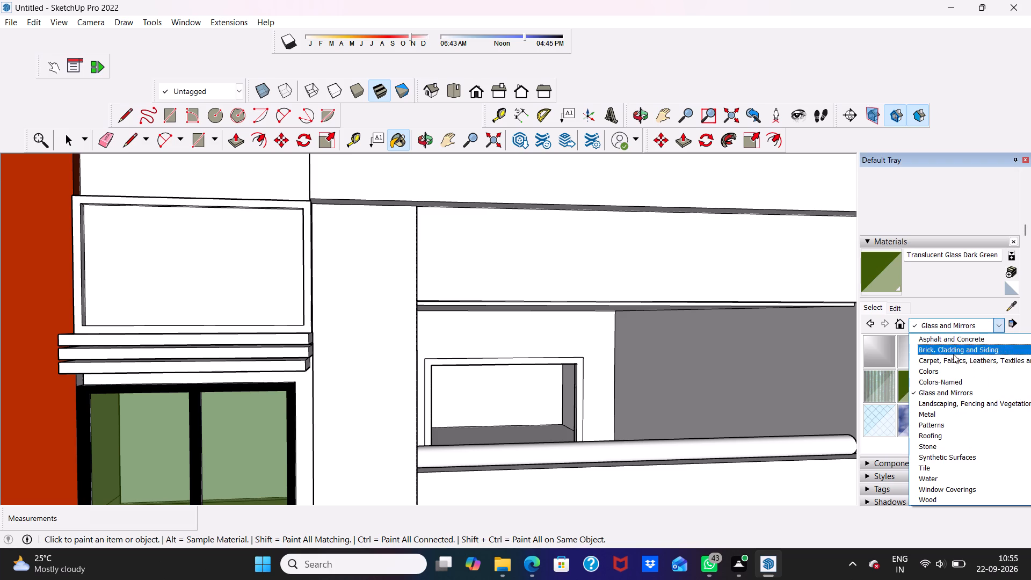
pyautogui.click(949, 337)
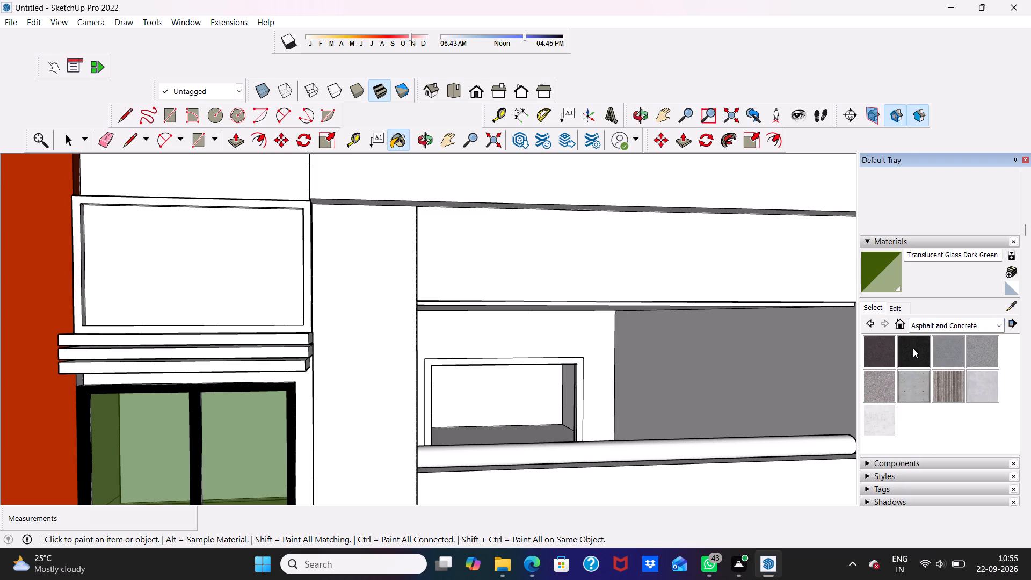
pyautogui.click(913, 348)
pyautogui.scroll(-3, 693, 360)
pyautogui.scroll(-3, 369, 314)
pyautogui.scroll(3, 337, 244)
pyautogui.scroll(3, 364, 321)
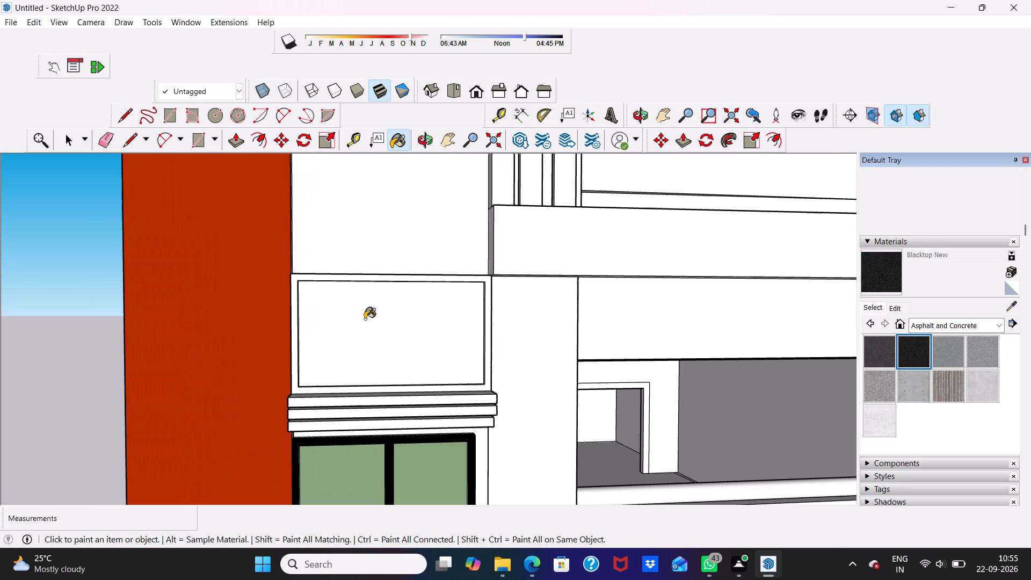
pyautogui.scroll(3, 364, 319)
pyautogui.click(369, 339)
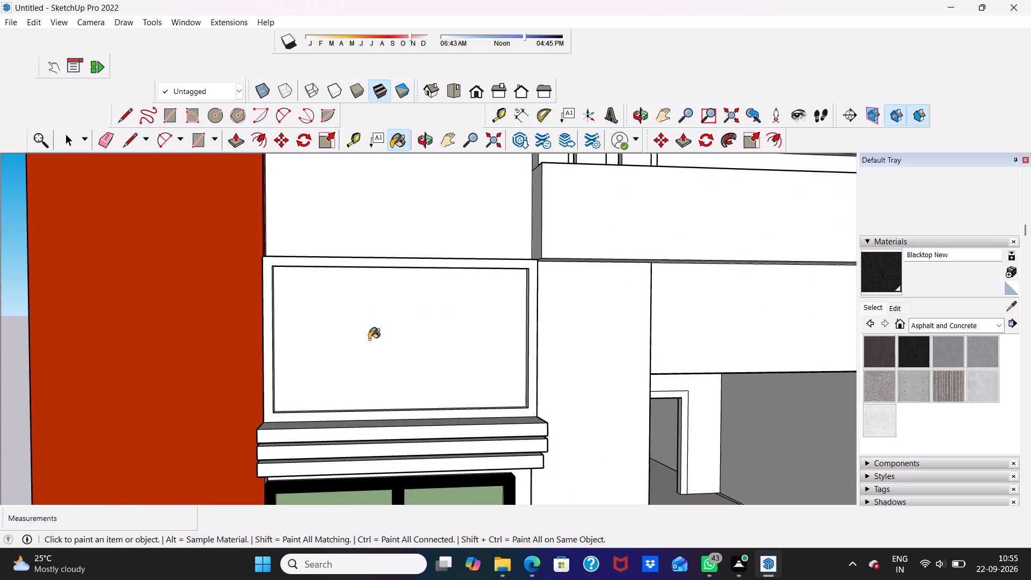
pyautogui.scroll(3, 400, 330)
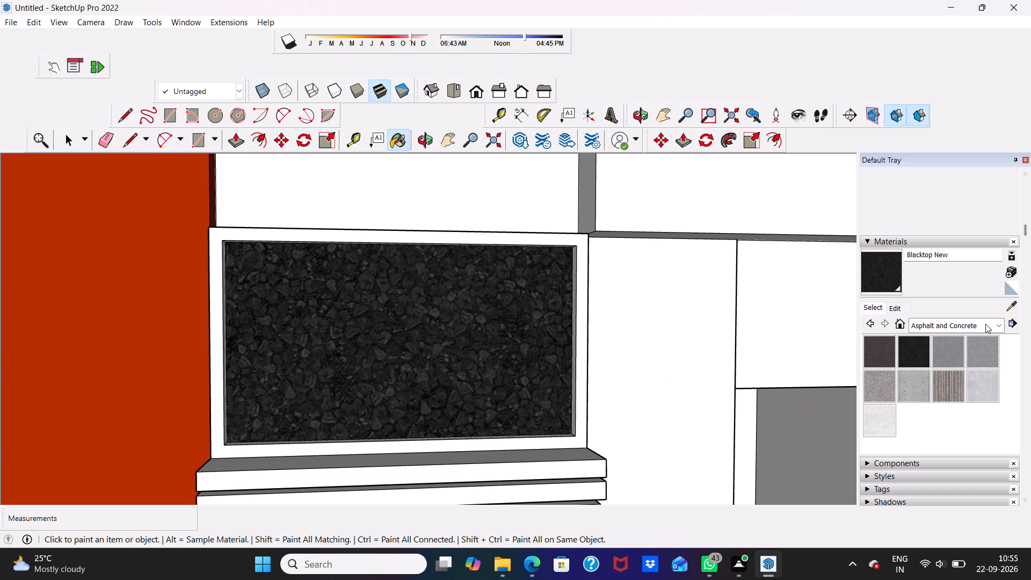
# Repaint the recessed panel above the first-floor window with 0135_DarkGray from the Colors-Named collection.
pyautogui.click(999, 327)
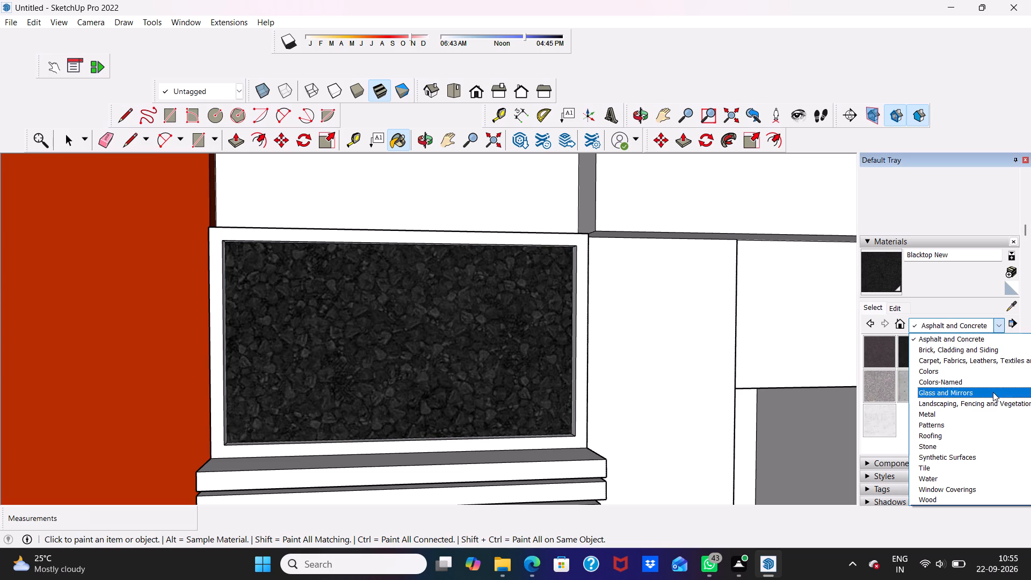
pyautogui.click(989, 378)
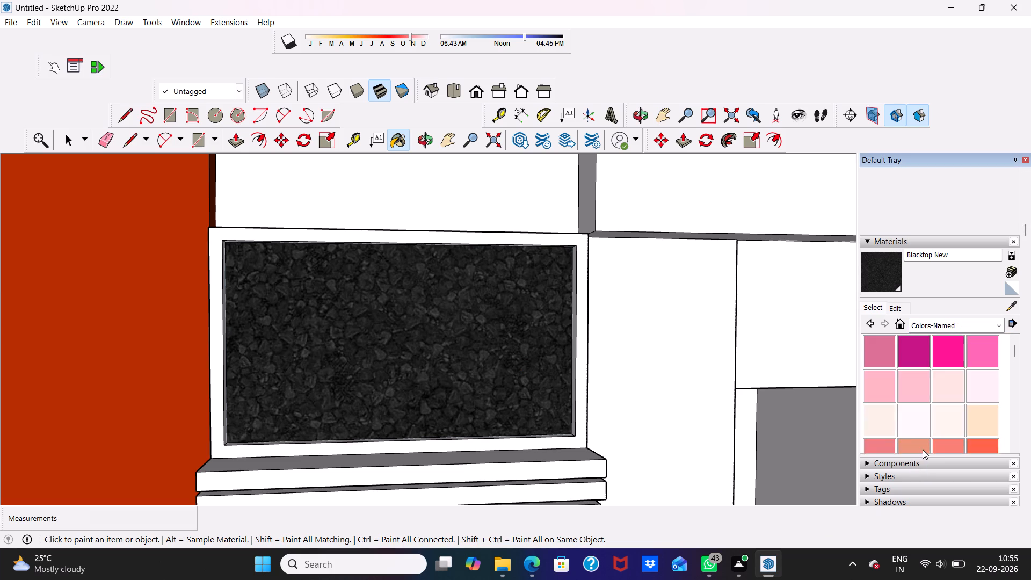
pyautogui.scroll(-17, 923, 450)
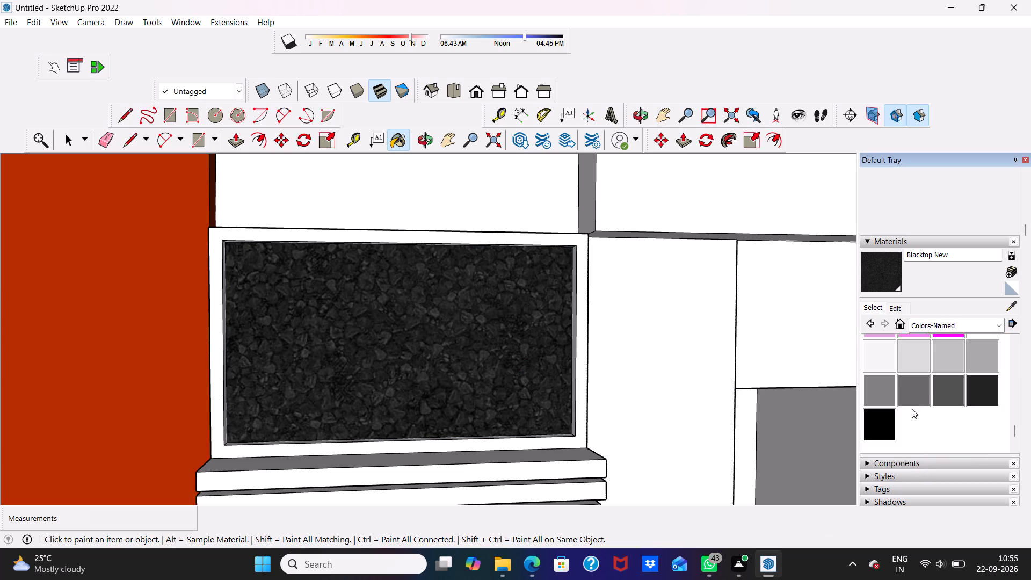
pyautogui.click(938, 386)
pyautogui.click(383, 292)
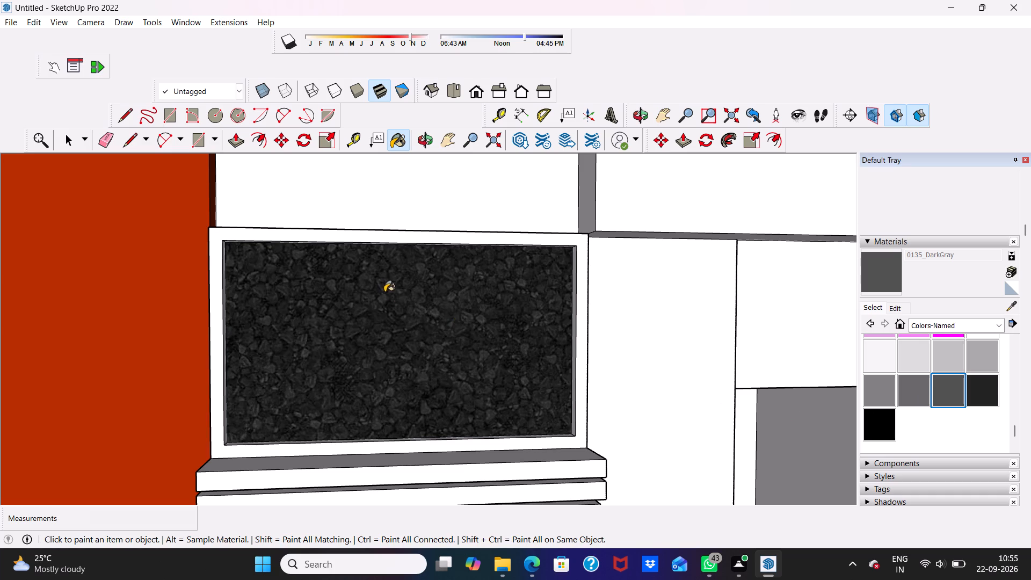
# Paint the panel frame's front face and its two outer side faces toward the balcony with 0136_Charcoal.
pyautogui.scroll(-4, 386, 297)
pyautogui.moveTo(411, 338); pyautogui.dragTo(256, 378, button='middle')
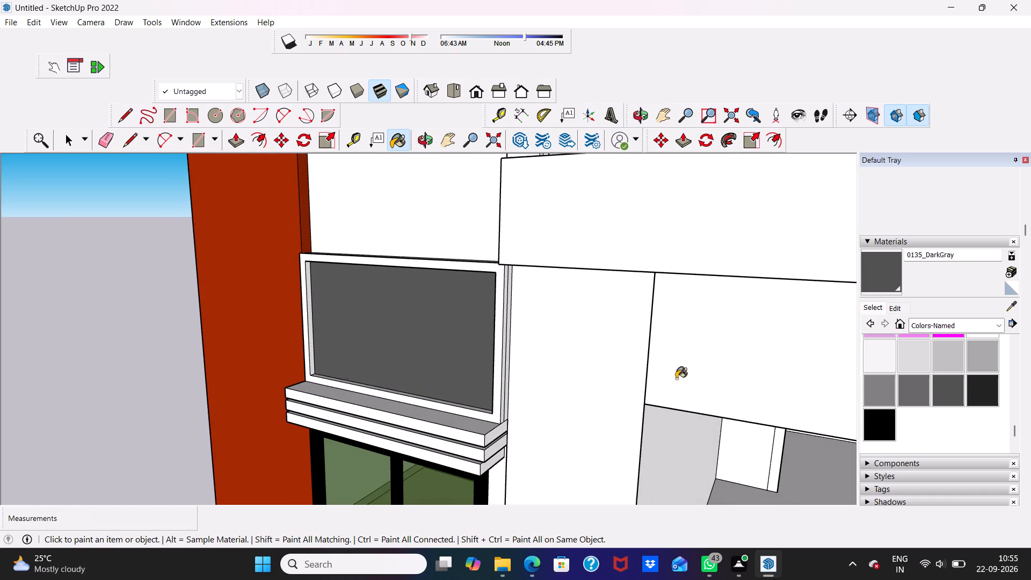
pyautogui.click(988, 384)
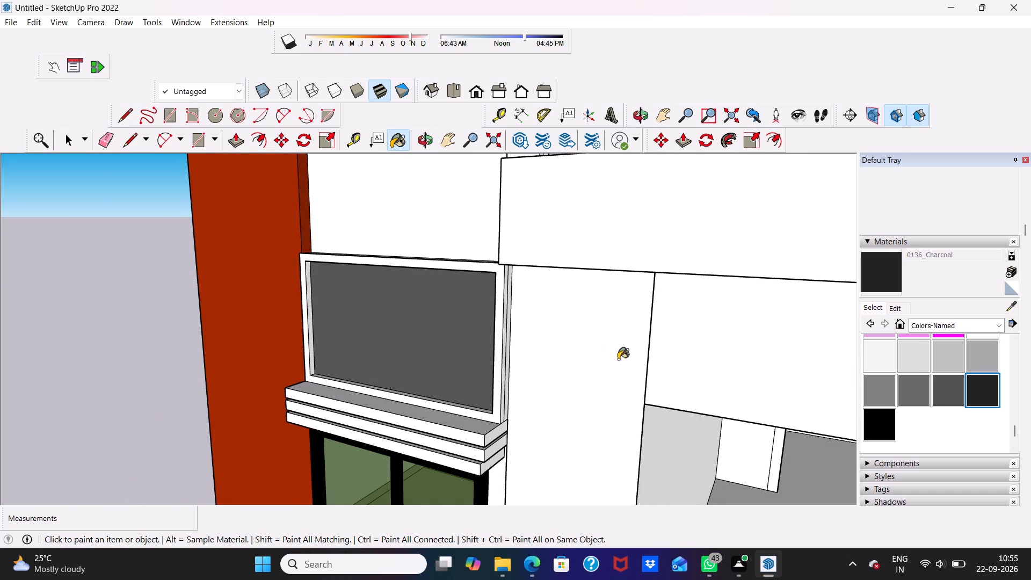
pyautogui.scroll(4, 541, 349)
pyautogui.click(484, 352)
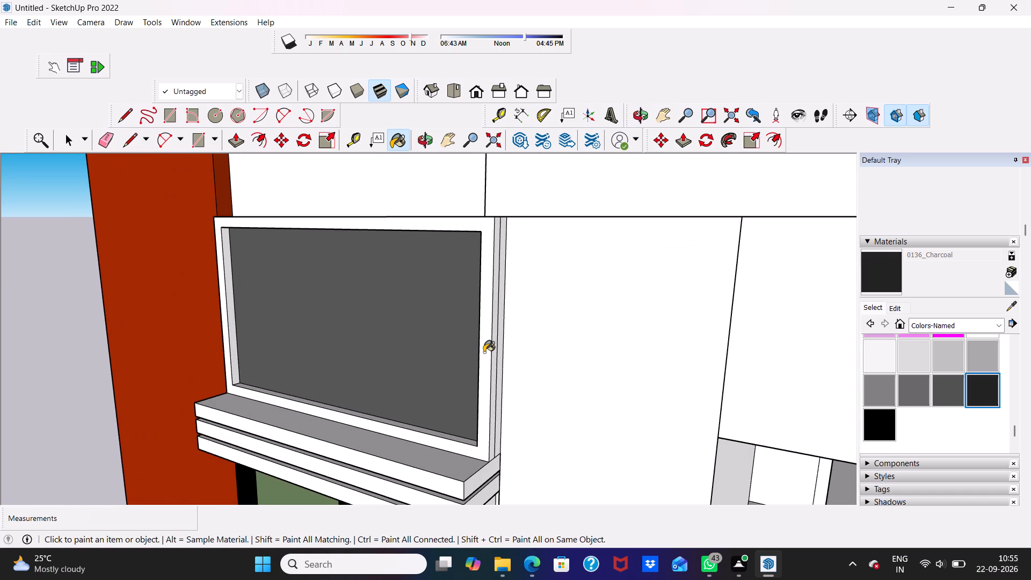
pyautogui.scroll(1, 478, 364)
pyautogui.moveTo(470, 369); pyautogui.dragTo(405, 405, button='middle')
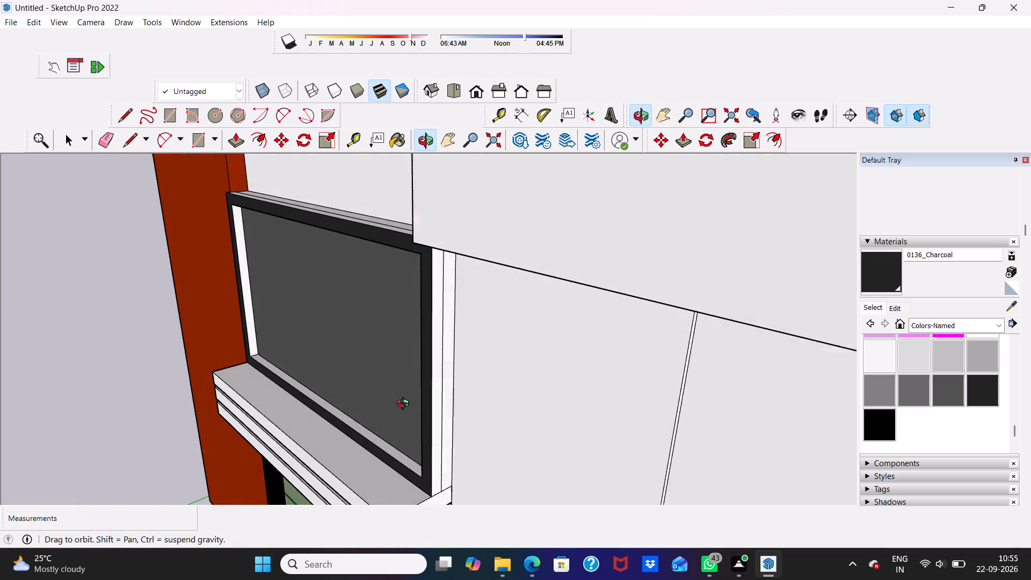
pyautogui.moveTo(405, 405); pyautogui.dragTo(400, 407, button='middle')
pyautogui.scroll(3, 500, 367)
pyautogui.click(398, 366)
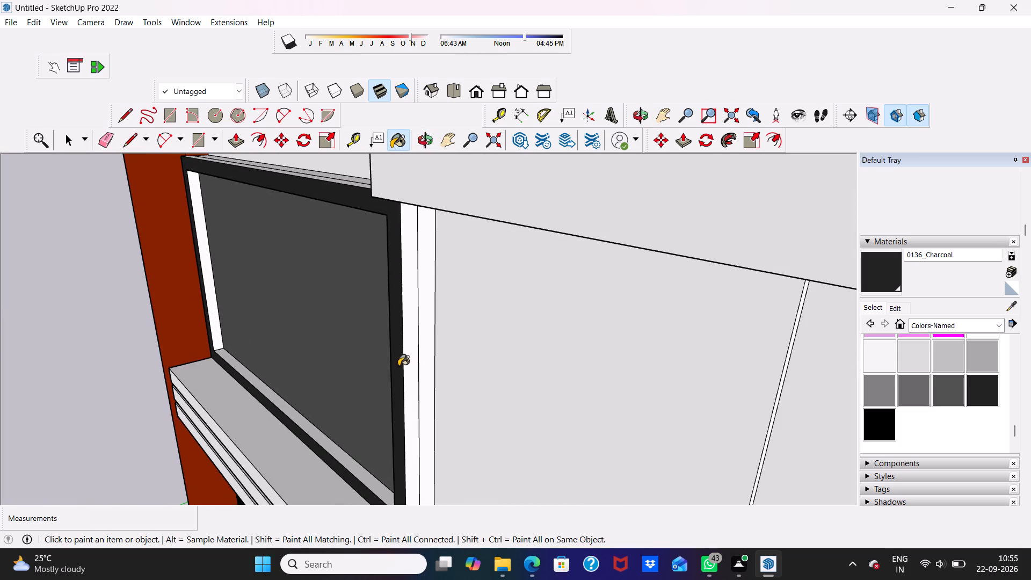
pyautogui.click(412, 363)
pyautogui.click(432, 372)
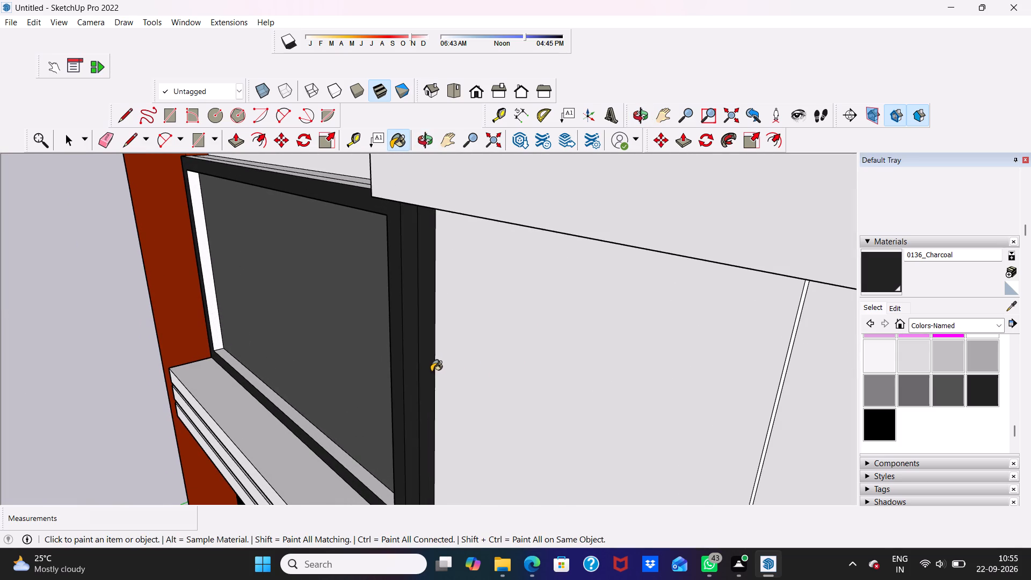
# Paint both outer faces along the top of the panel frame with 0136_Charcoal.
pyautogui.scroll(-2, 418, 376)
pyautogui.moveTo(417, 376); pyautogui.dragTo(658, 455, button='middle')
pyautogui.scroll(6, 576, 300)
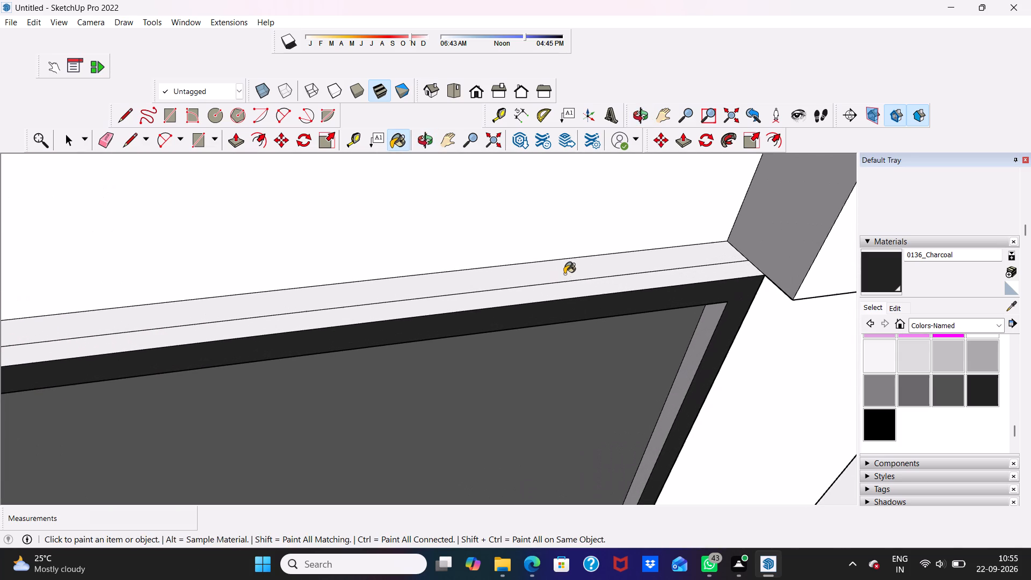
pyautogui.click(563, 275)
pyautogui.click(563, 291)
pyautogui.scroll(-5, 558, 290)
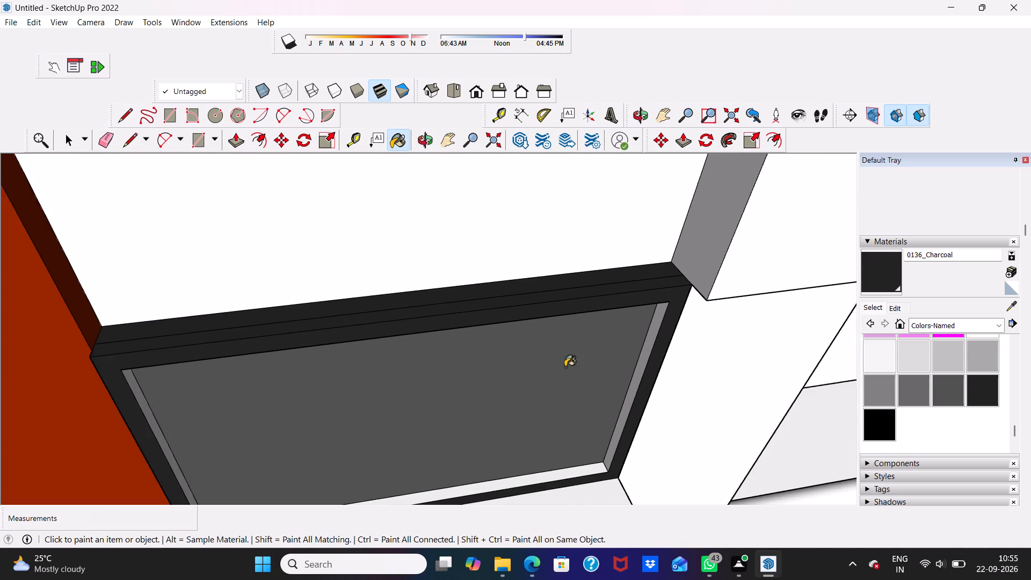
# Paint the left and right inner faces of the panel frame with 0136_Charcoal.
pyautogui.moveTo(565, 367); pyautogui.dragTo(488, 291, button='middle')
pyautogui.press('0')
pyautogui.scroll(5, 248, 358)
pyautogui.scroll(3, 121, 376)
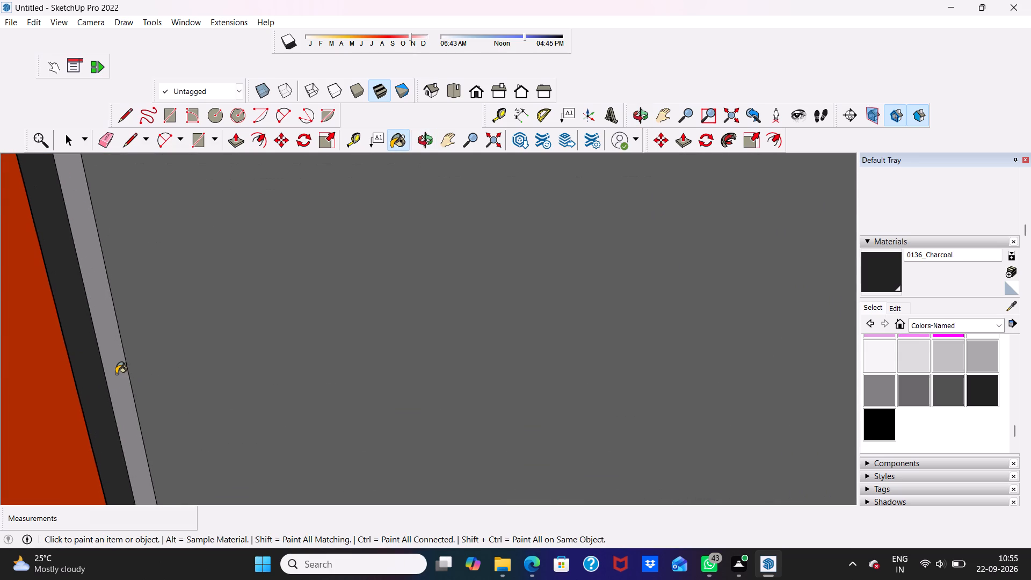
pyautogui.click(115, 374)
pyautogui.scroll(-4, 133, 370)
pyautogui.moveTo(410, 361); pyautogui.dragTo(590, 307, button='middle')
pyautogui.press('0')
pyautogui.scroll(-1, 606, 300)
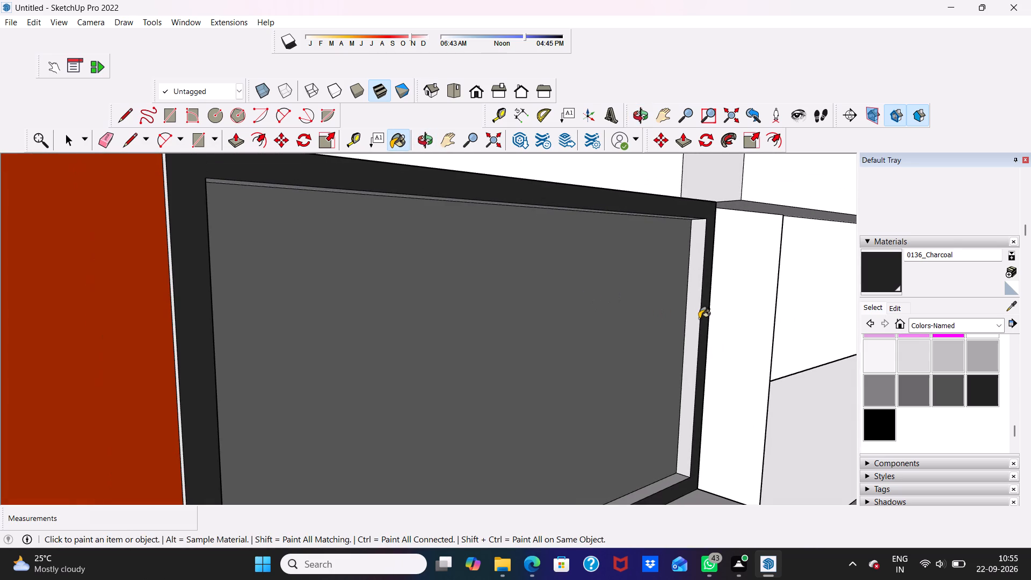
pyautogui.click(690, 314)
pyautogui.scroll(-3, 664, 315)
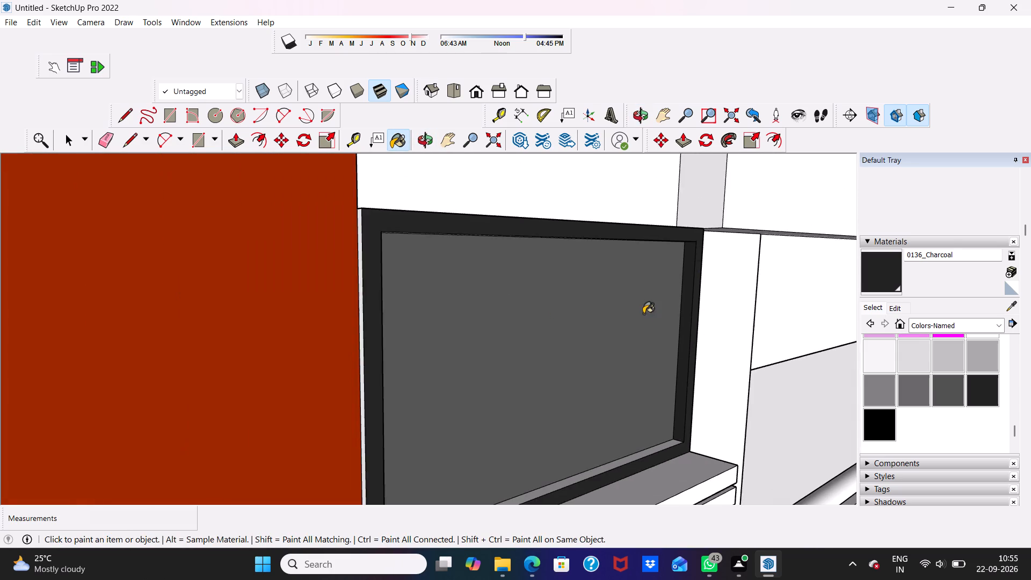
# Paint the bottom and top inner faces of the panel frame with 0136_Charcoal.
pyautogui.scroll(-1, 643, 314)
pyautogui.scroll(1, 643, 314)
pyautogui.scroll(-2, 643, 319)
pyautogui.moveTo(645, 335); pyautogui.dragTo(654, 408, button='middle')
pyautogui.press('0')
pyautogui.scroll(4, 637, 421)
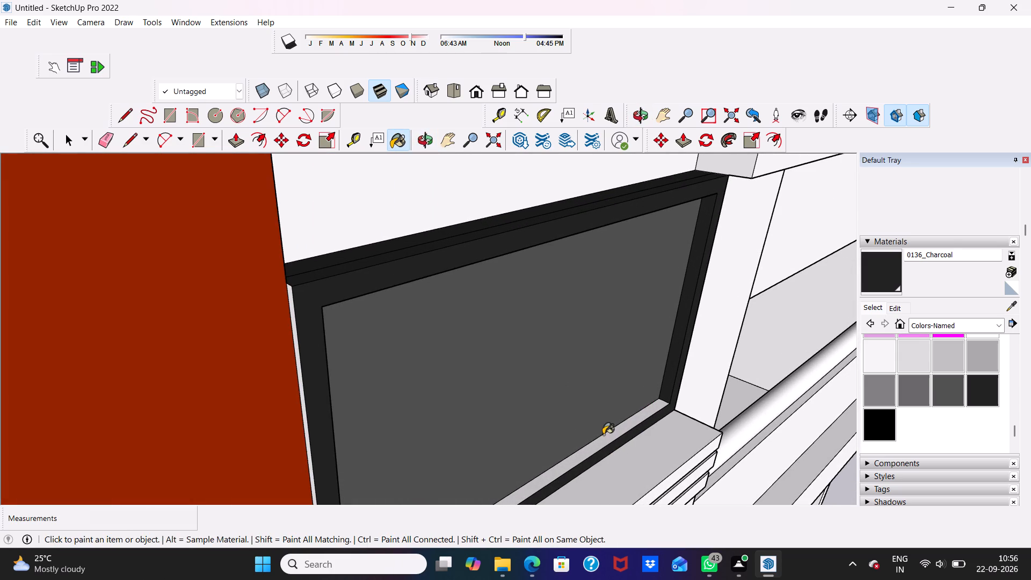
pyautogui.click(598, 440)
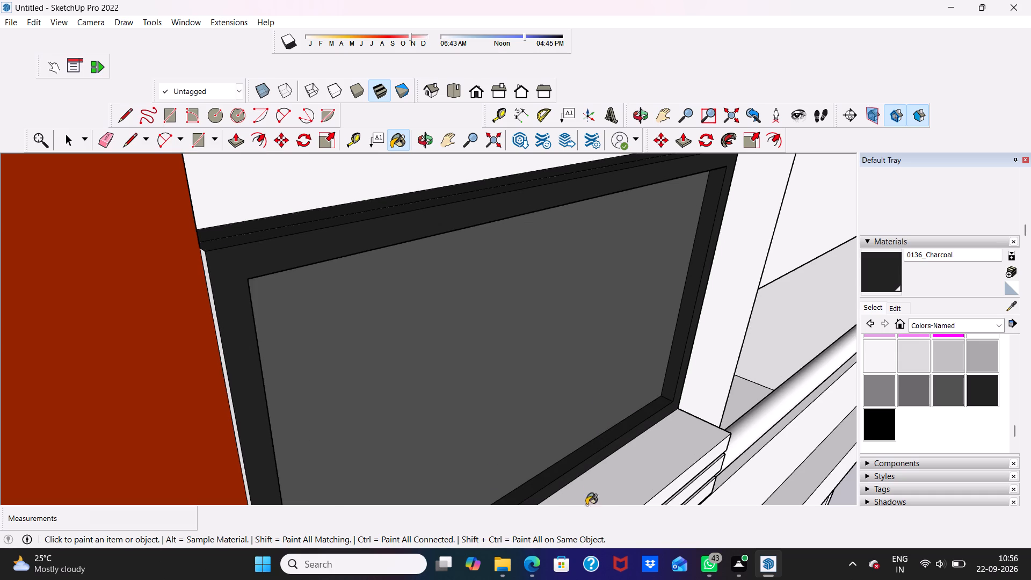
pyautogui.scroll(-6, 276, 574)
pyautogui.scroll(-2, 212, 461)
pyautogui.moveTo(369, 376); pyautogui.dragTo(370, 361, button='middle')
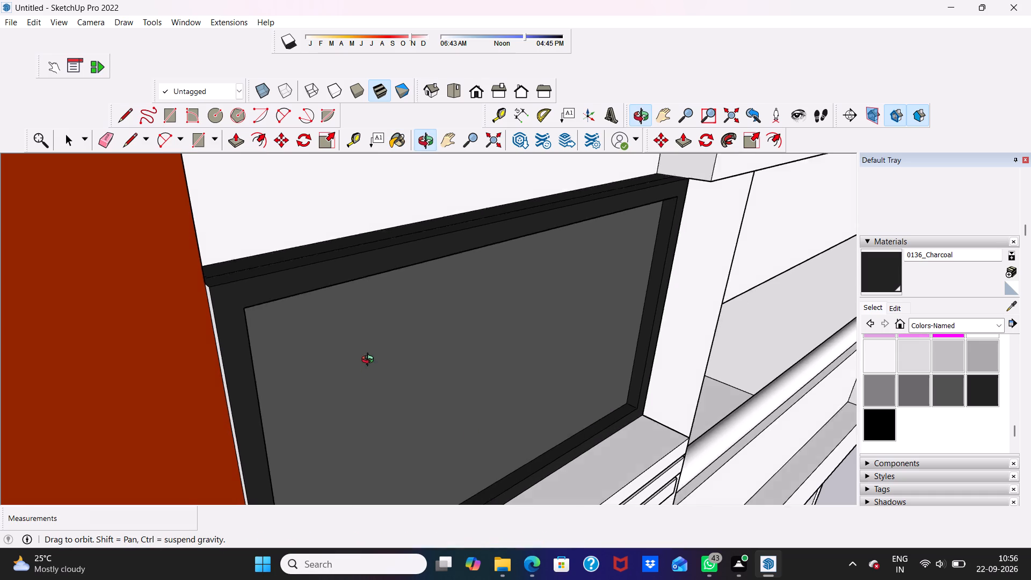
pyautogui.moveTo(370, 361); pyautogui.dragTo(302, 320, button='middle')
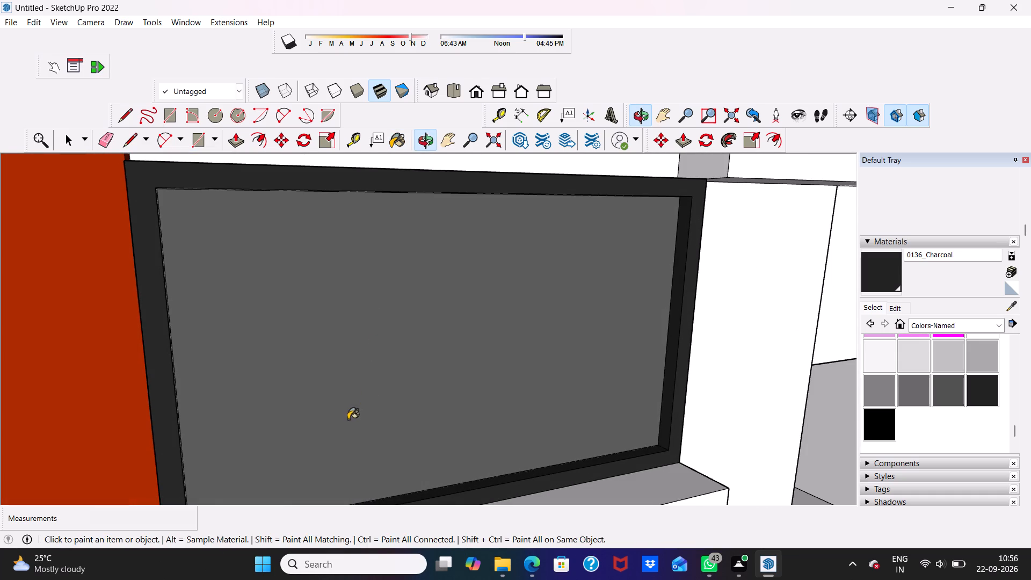
pyautogui.moveTo(350, 411); pyautogui.dragTo(340, 340, button='middle')
pyautogui.scroll(3, 546, 271)
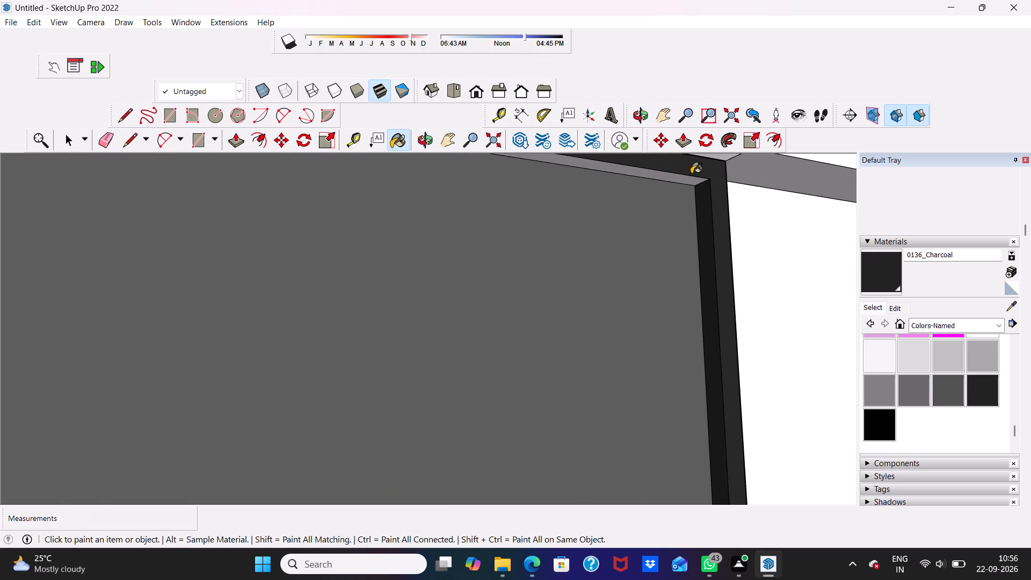
pyautogui.click(695, 182)
# Paint the panel frame's outer side face next to the orange-red wall with 0136_Charcoal.
pyautogui.scroll(-4, 686, 196)
pyautogui.moveTo(405, 270); pyautogui.dragTo(557, 312, button='middle')
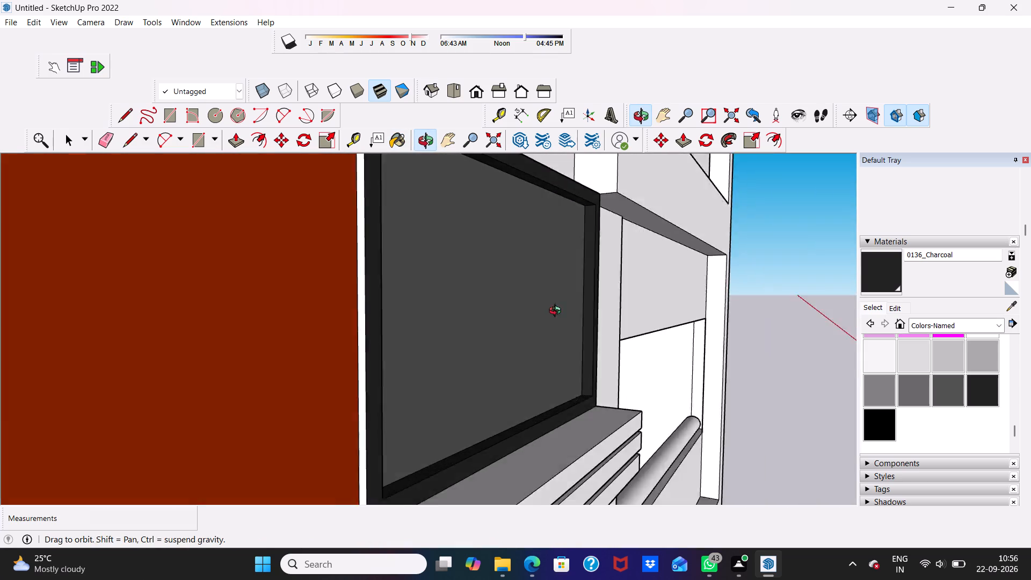
pyautogui.moveTo(557, 312); pyautogui.dragTo(569, 318, button='middle')
pyautogui.scroll(3, 449, 289)
pyautogui.click(364, 289)
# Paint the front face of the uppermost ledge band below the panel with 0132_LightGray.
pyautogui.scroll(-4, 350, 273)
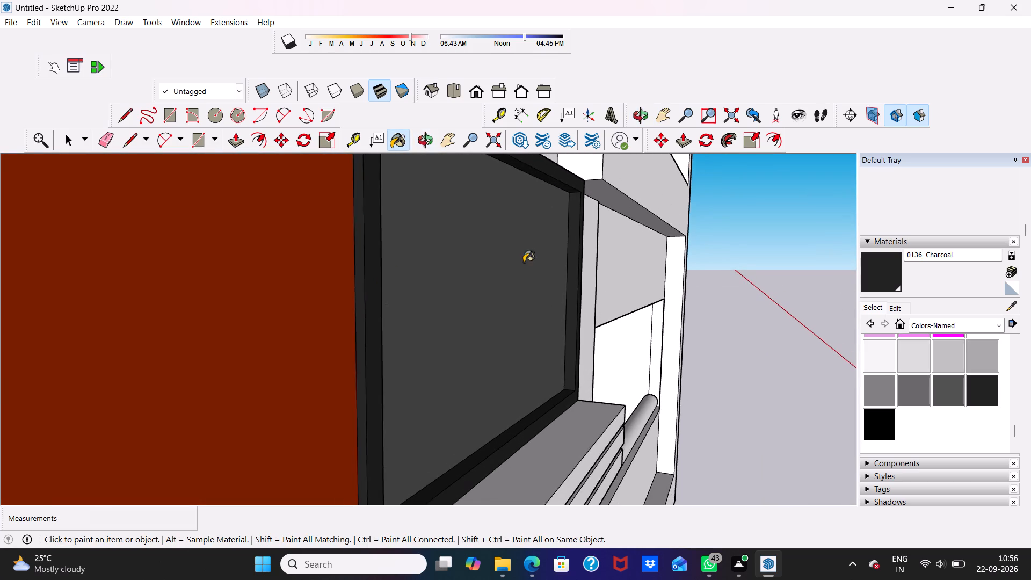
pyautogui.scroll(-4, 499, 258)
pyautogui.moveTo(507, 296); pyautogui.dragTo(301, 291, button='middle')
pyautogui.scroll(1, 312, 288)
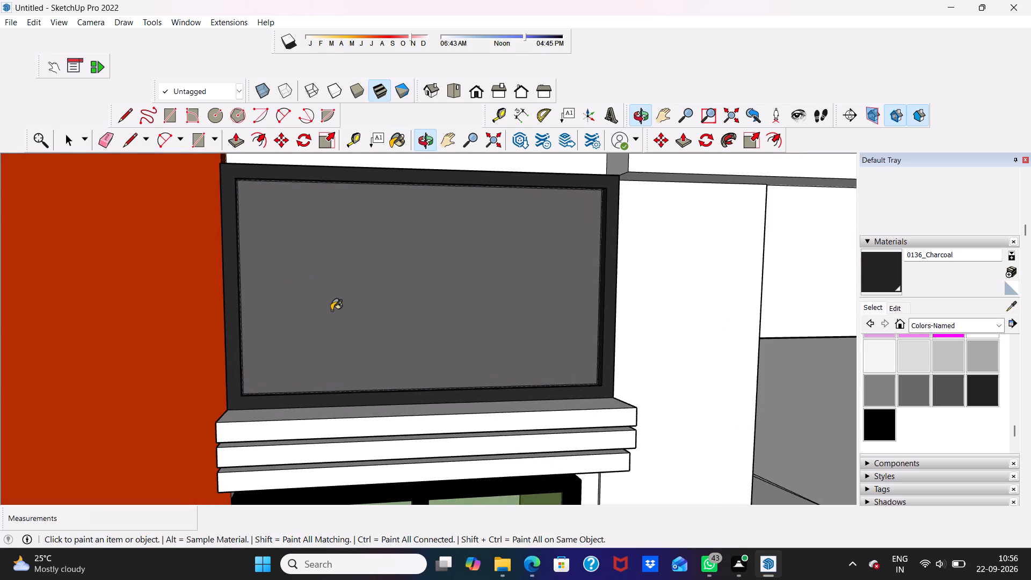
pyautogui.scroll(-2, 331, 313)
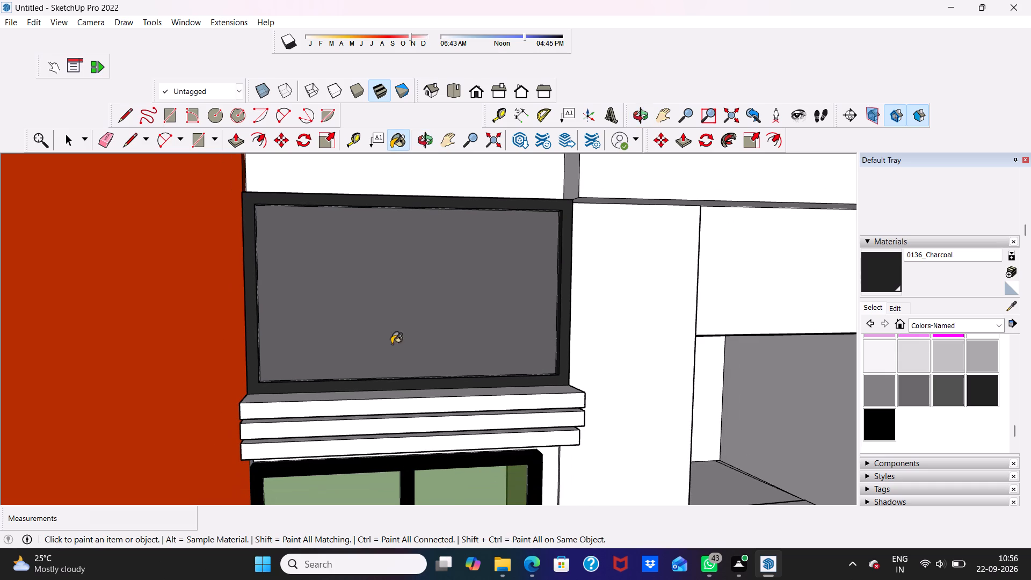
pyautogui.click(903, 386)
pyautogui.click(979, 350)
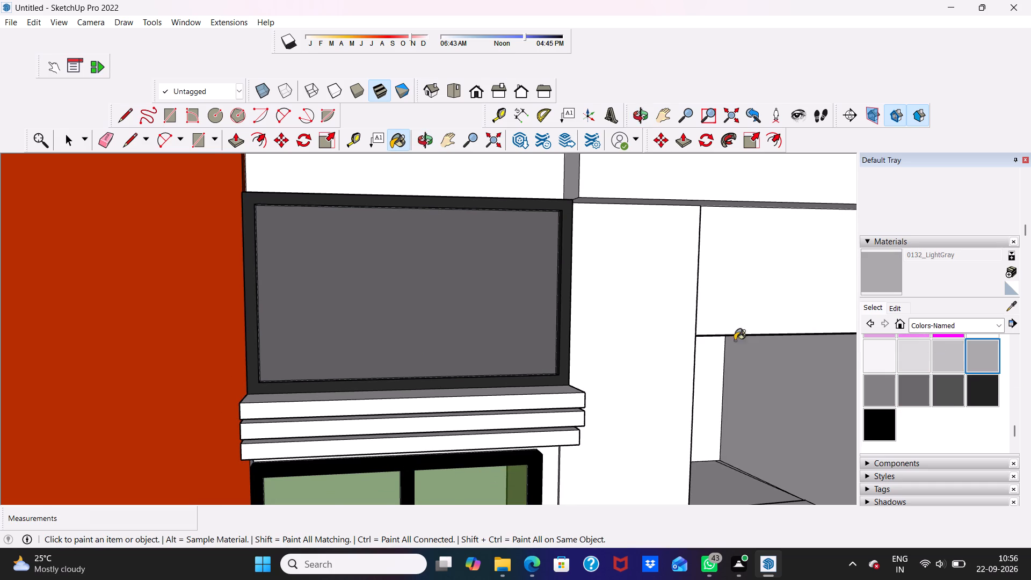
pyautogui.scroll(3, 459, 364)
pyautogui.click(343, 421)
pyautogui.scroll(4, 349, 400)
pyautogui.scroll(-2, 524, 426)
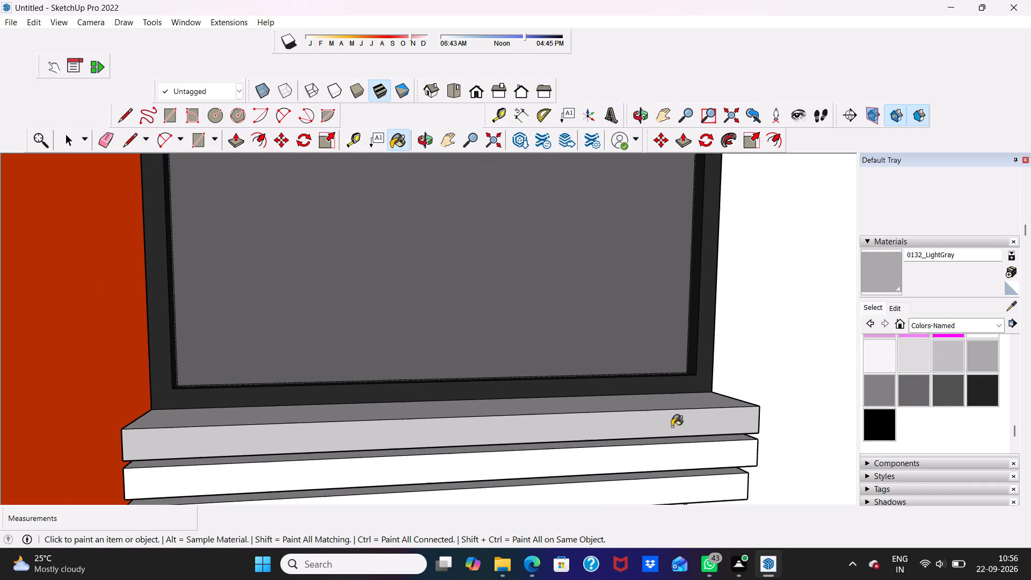
# Paint the top and front faces of the uppermost ledge band below the panel with 0119_RosyBrown.
pyautogui.scroll(2, 938, 394)
pyautogui.click(945, 381)
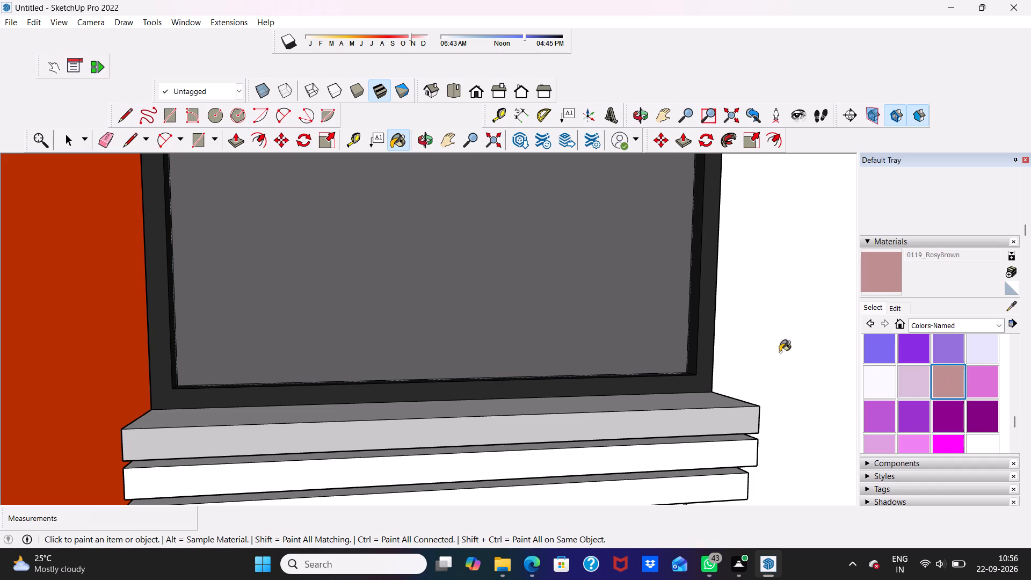
pyautogui.click(402, 403)
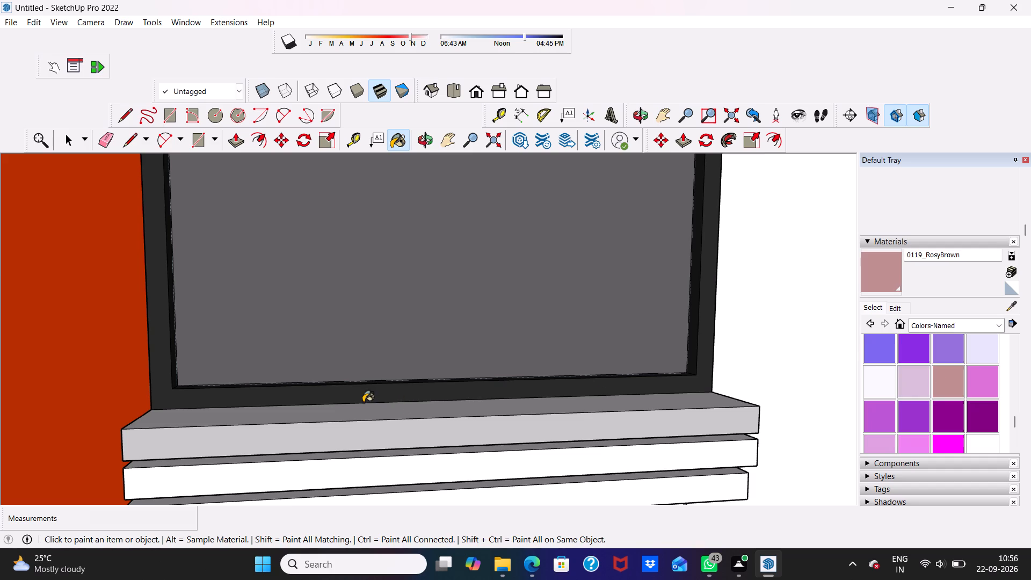
pyautogui.scroll(2, 333, 414)
pyautogui.click(312, 436)
pyautogui.scroll(-3, 285, 429)
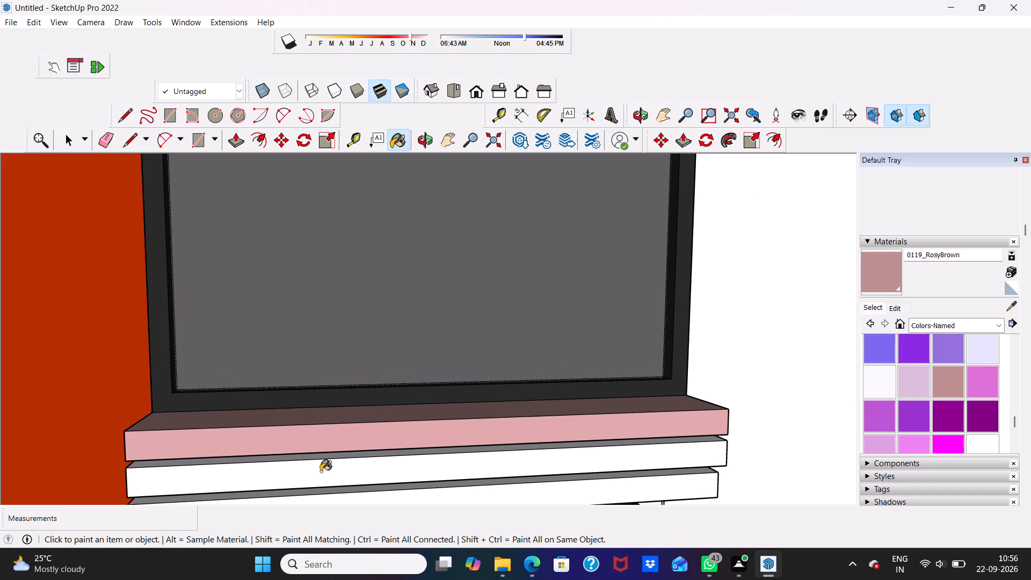
# Paint the front and top faces of the middle and lowest ledge bands below the panel with 0119_RosyBrown.
pyautogui.click(321, 472)
pyautogui.click(321, 454)
pyautogui.scroll(-7, 313, 443)
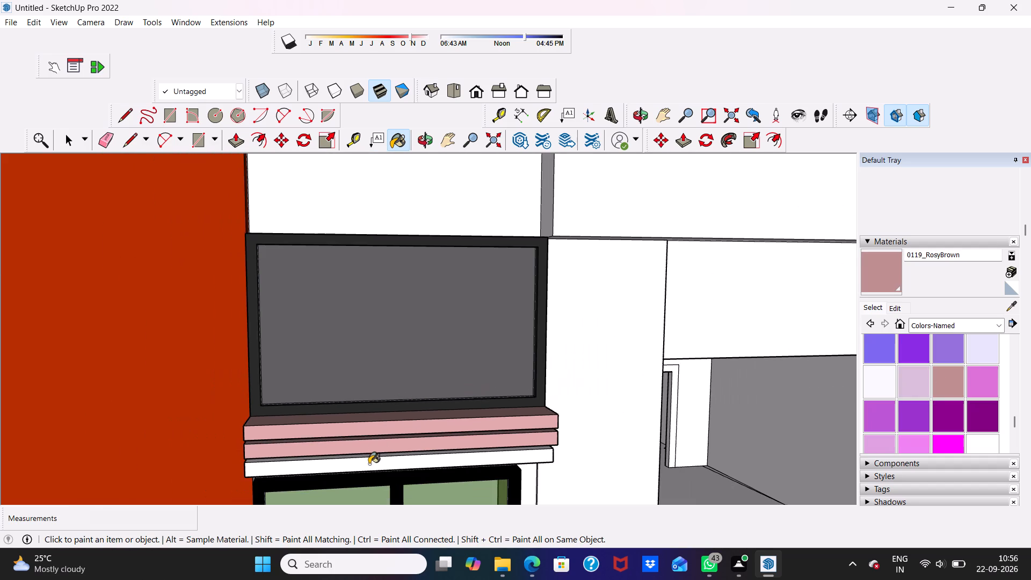
pyautogui.click(369, 464)
pyautogui.scroll(10, 365, 459)
pyautogui.click(341, 455)
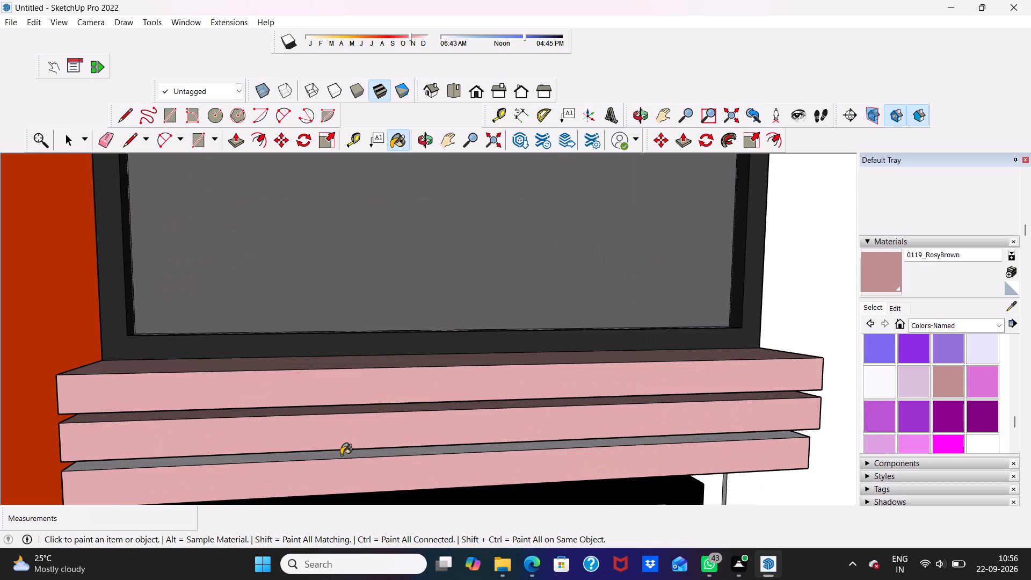
# Paint the undersides of all three ledge bands with 0119_RosyBrown.
pyautogui.scroll(-6, 323, 451)
pyautogui.moveTo(382, 458); pyautogui.dragTo(462, 375, button='middle')
pyautogui.middleClick(464, 374)
pyautogui.scroll(4, 383, 452)
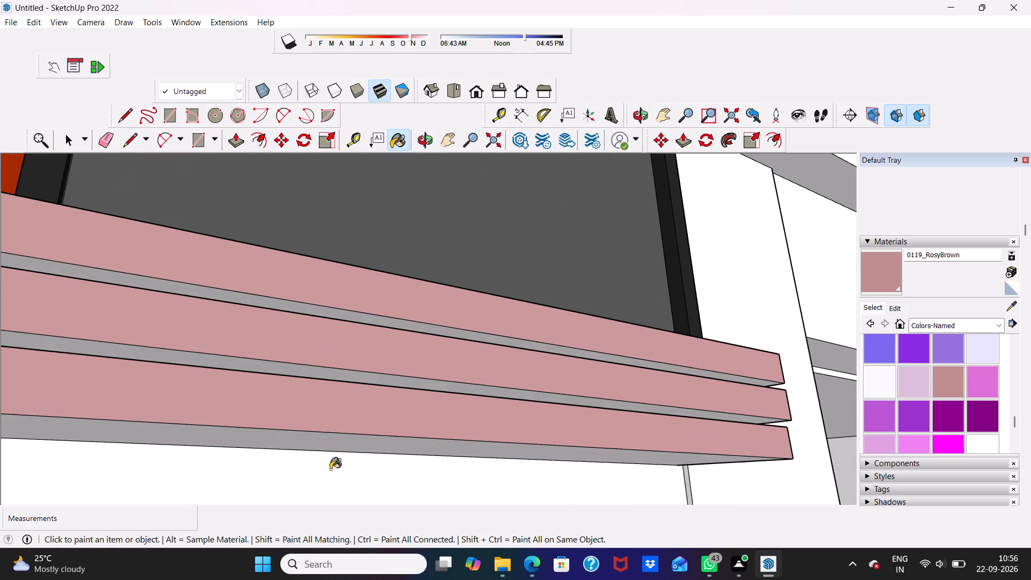
pyautogui.scroll(1, 330, 469)
pyautogui.click(325, 443)
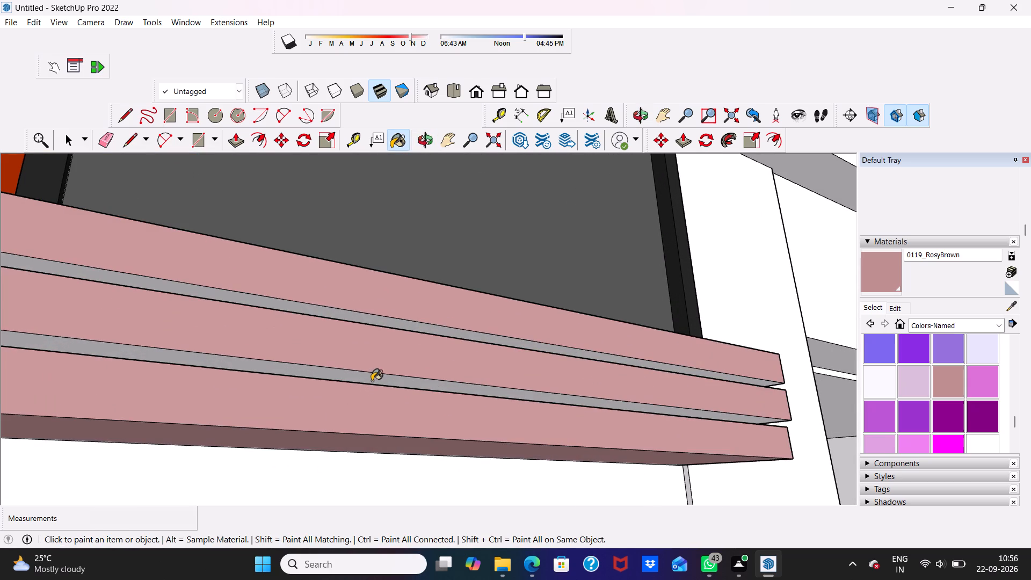
pyautogui.click(372, 380)
pyautogui.click(391, 321)
# Paint the end faces of the three ledge bands beside the orange-red wall with 0119_RosyBrown.
pyautogui.scroll(-5, 390, 322)
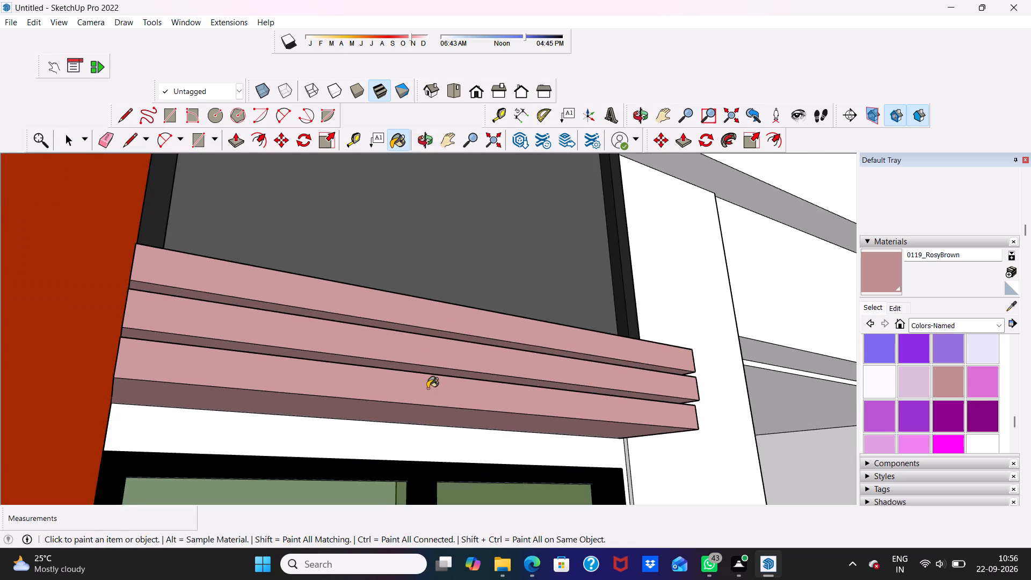
pyautogui.moveTo(427, 389); pyautogui.dragTo(604, 435, button='middle')
pyautogui.scroll(1, 372, 344)
pyautogui.click(355, 318)
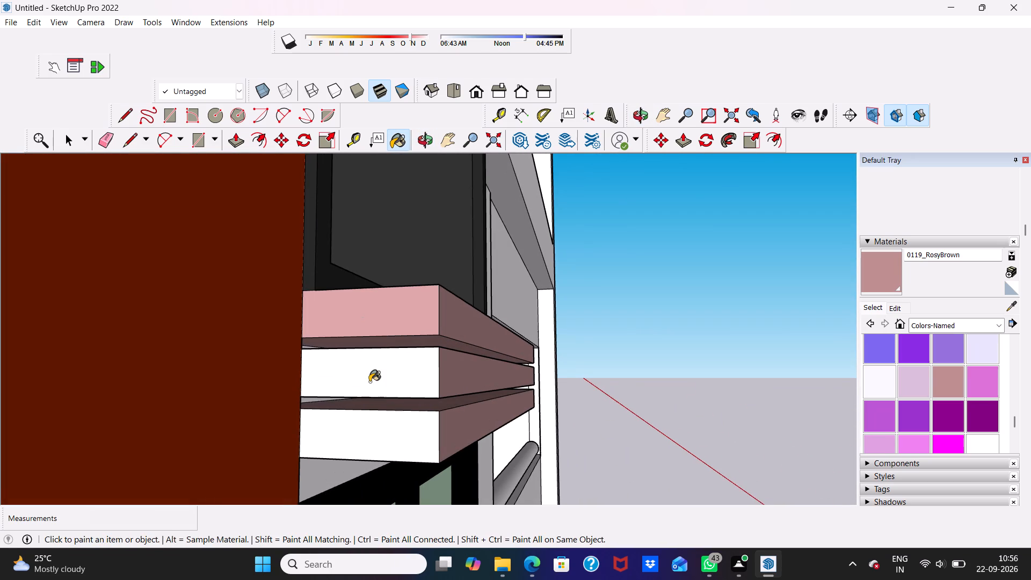
pyautogui.click(369, 382)
pyautogui.click(377, 433)
# Paint the end faces of the three ledge bands farthest from the orange-red wall with 0119_RosyBrown.
pyautogui.scroll(-2, 497, 352)
pyautogui.moveTo(500, 353); pyautogui.dragTo(91, 357, button='middle')
pyautogui.scroll(4, 649, 294)
pyautogui.scroll(3, 655, 354)
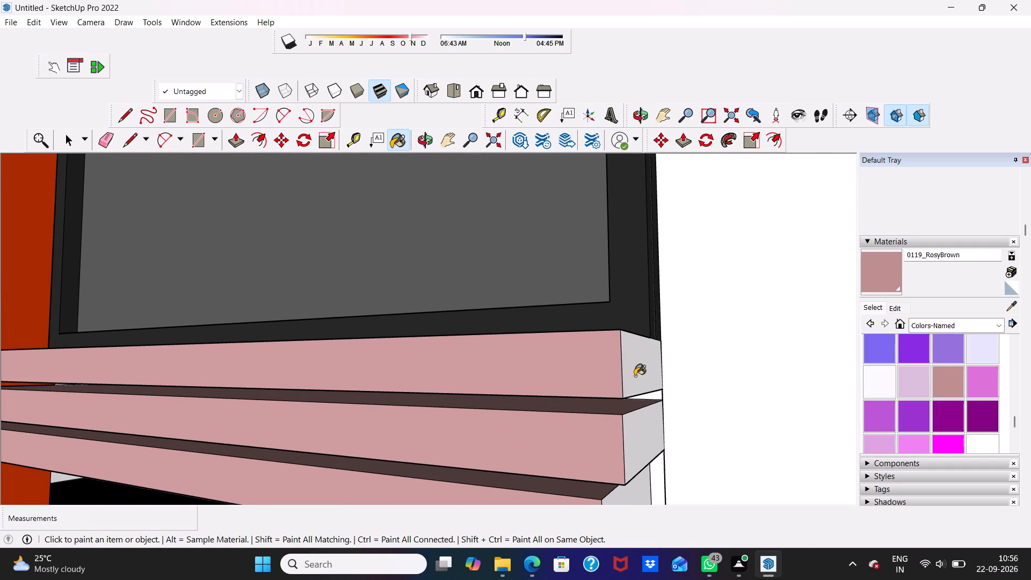
pyautogui.click(640, 376)
pyautogui.click(649, 428)
pyautogui.click(642, 488)
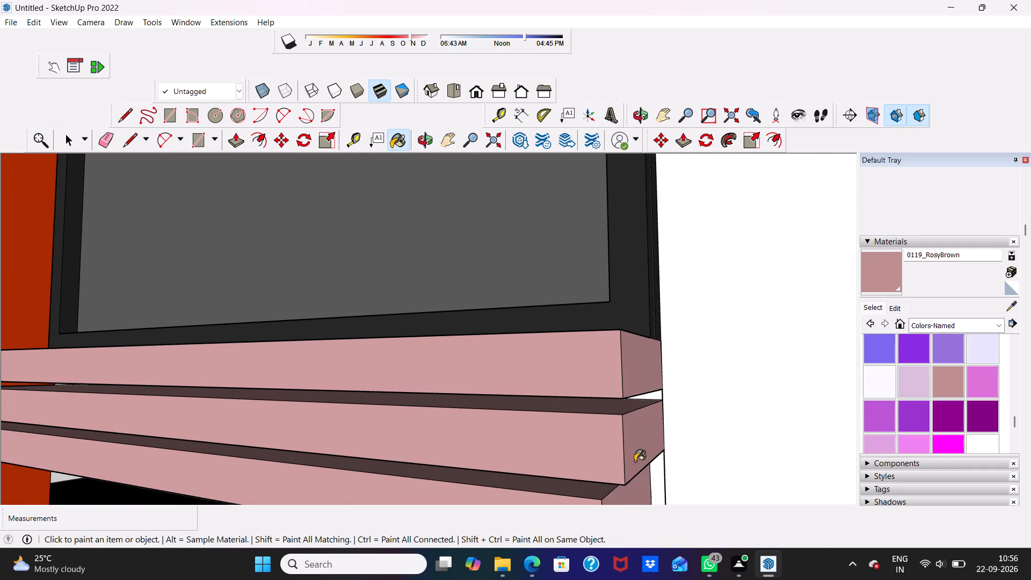
# Examine the ledge bands, framed panel and adjoining front walls from several angles for unpainted faces.
pyautogui.scroll(-8, 649, 402)
pyautogui.moveTo(554, 415); pyautogui.dragTo(702, 442, button='middle')
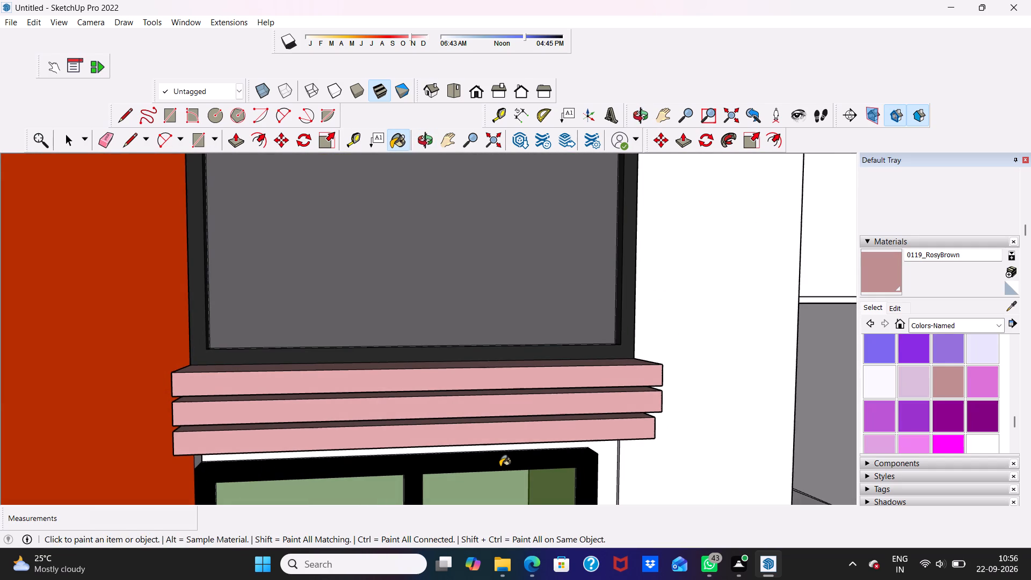
pyautogui.moveTo(498, 463); pyautogui.dragTo(434, 359, button='middle')
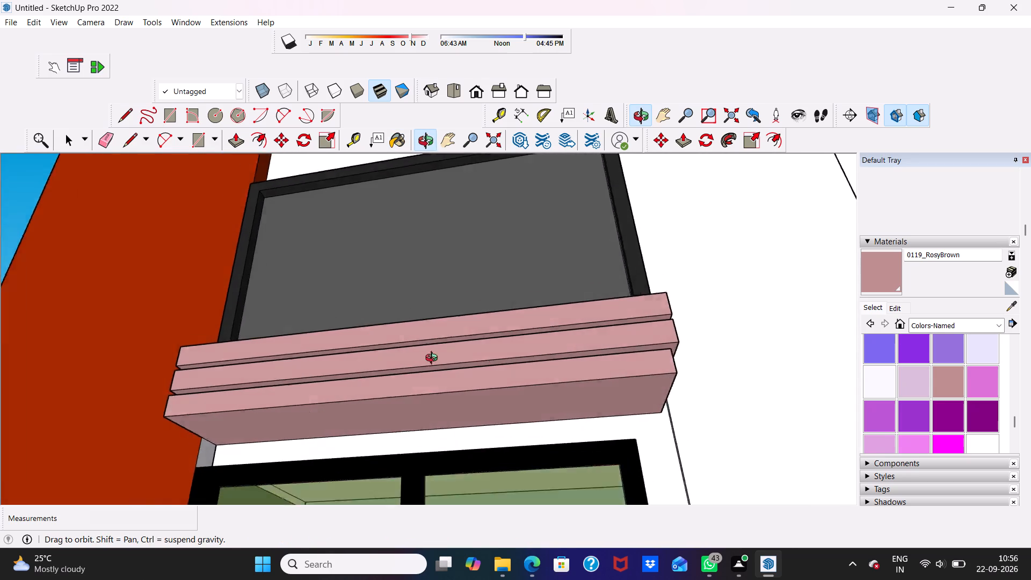
pyautogui.moveTo(434, 359); pyautogui.dragTo(448, 393, button='middle')
pyautogui.scroll(-1, 433, 379)
pyautogui.scroll(1, 426, 408)
pyautogui.scroll(-9, 426, 422)
pyautogui.scroll(-4, 559, 415)
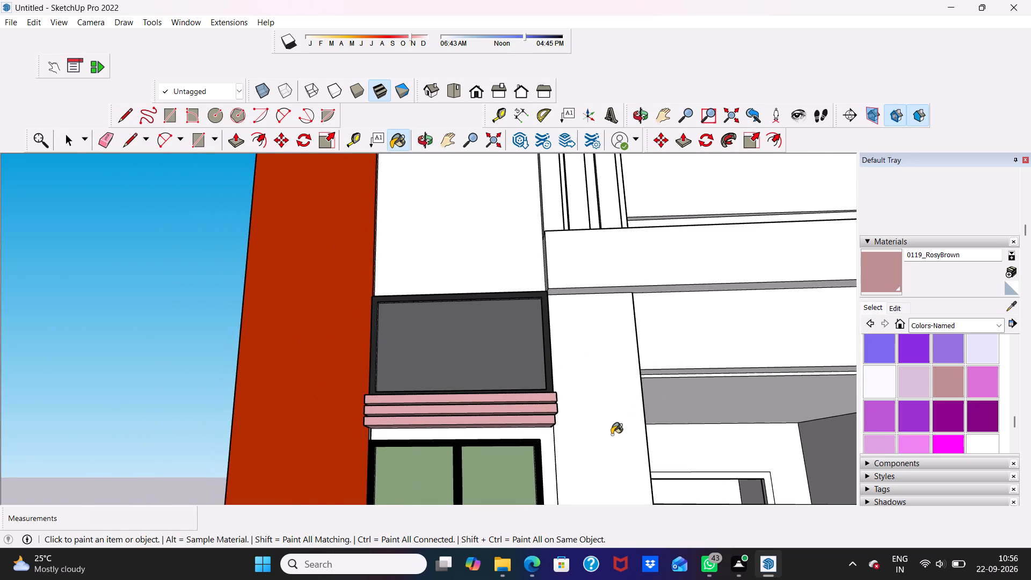
pyautogui.scroll(-2, 608, 434)
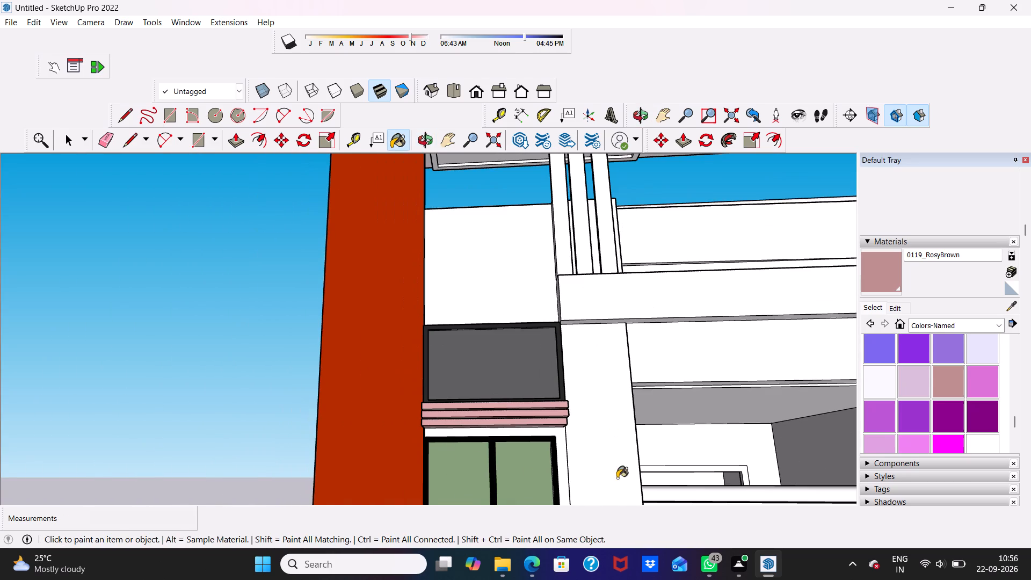
pyautogui.moveTo(594, 466); pyautogui.dragTo(412, 443, button='middle')
pyautogui.scroll(3, 514, 376)
pyautogui.scroll(-1, 488, 362)
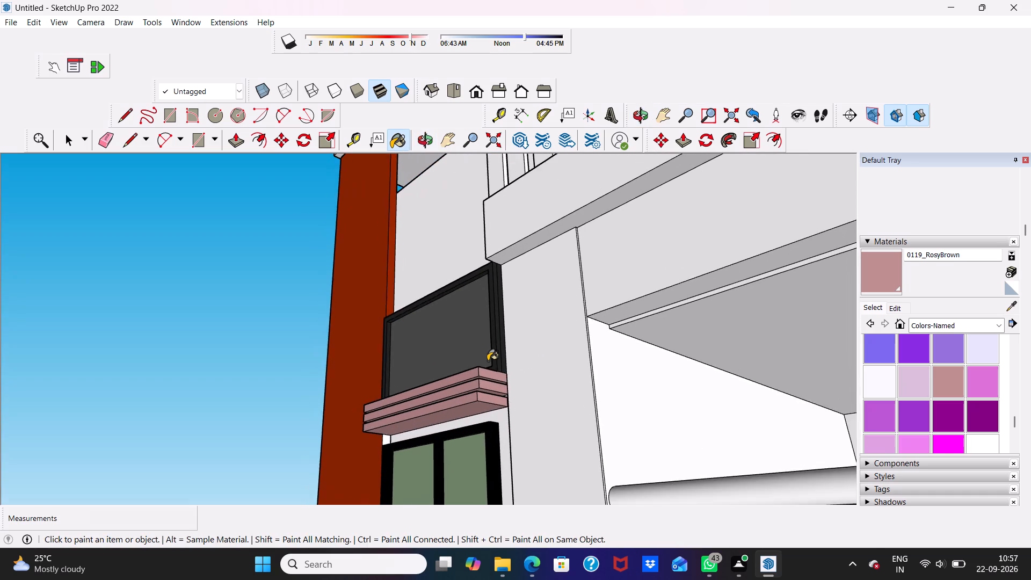
pyautogui.moveTo(488, 361); pyautogui.dragTo(683, 344, button='middle')
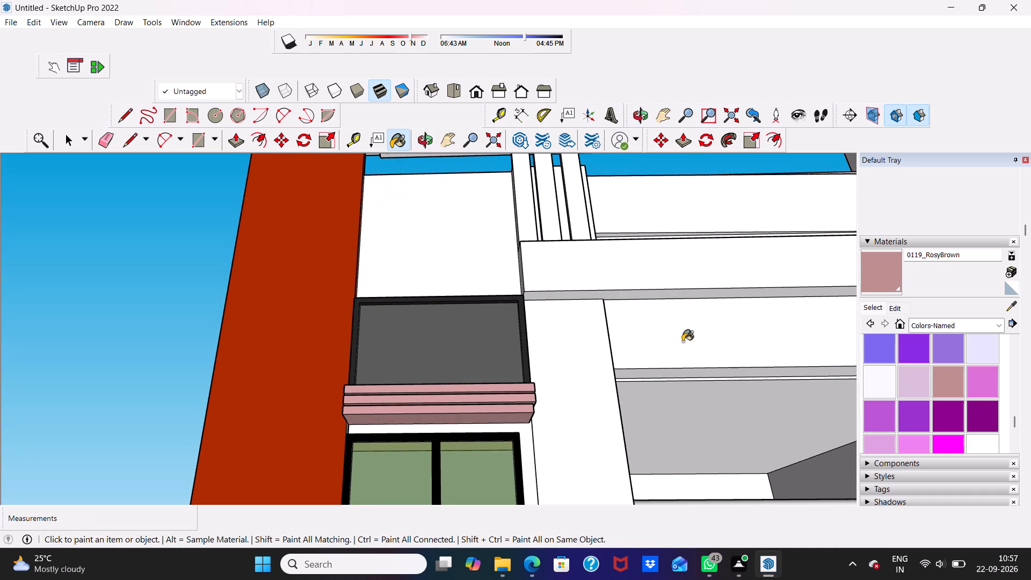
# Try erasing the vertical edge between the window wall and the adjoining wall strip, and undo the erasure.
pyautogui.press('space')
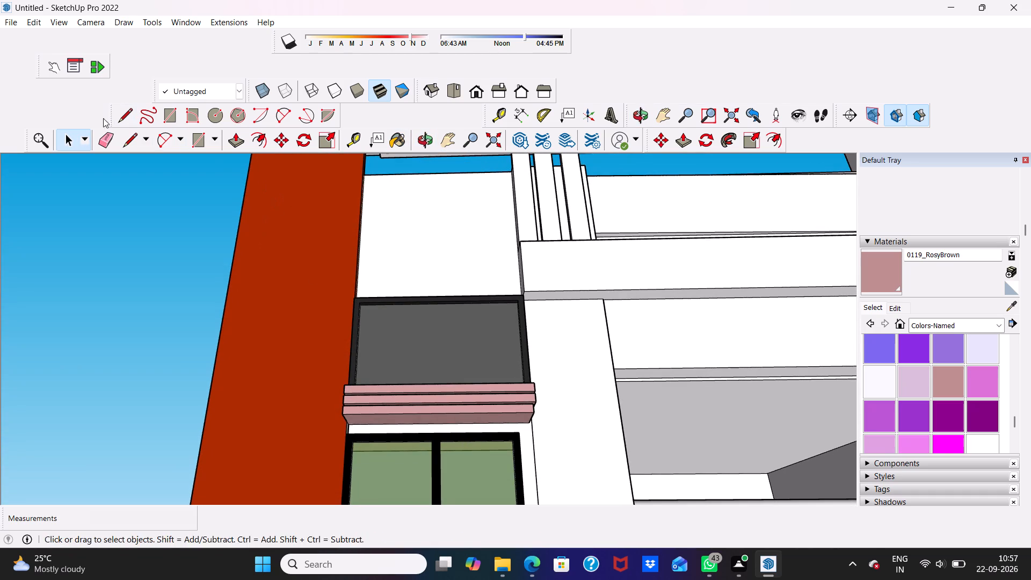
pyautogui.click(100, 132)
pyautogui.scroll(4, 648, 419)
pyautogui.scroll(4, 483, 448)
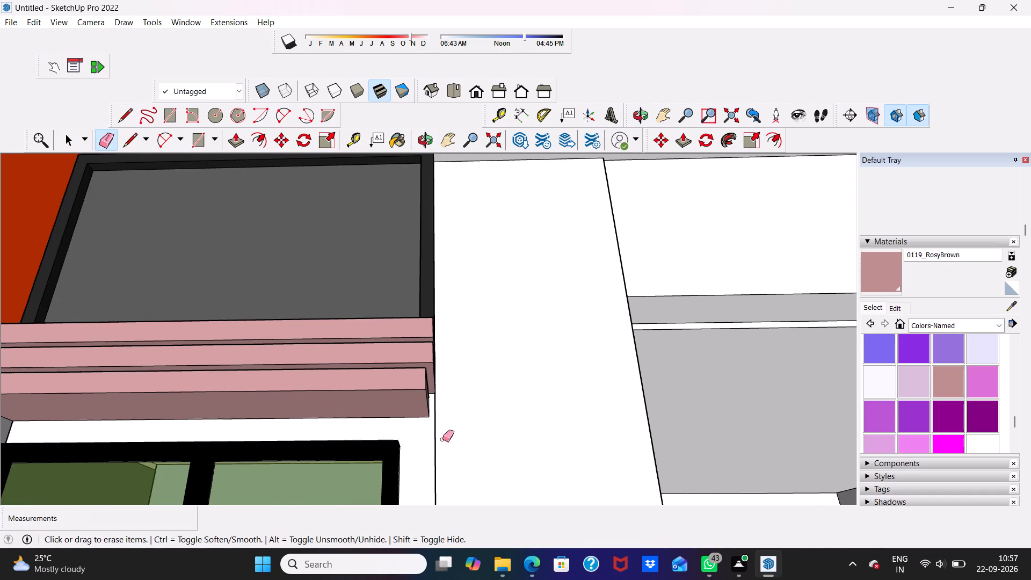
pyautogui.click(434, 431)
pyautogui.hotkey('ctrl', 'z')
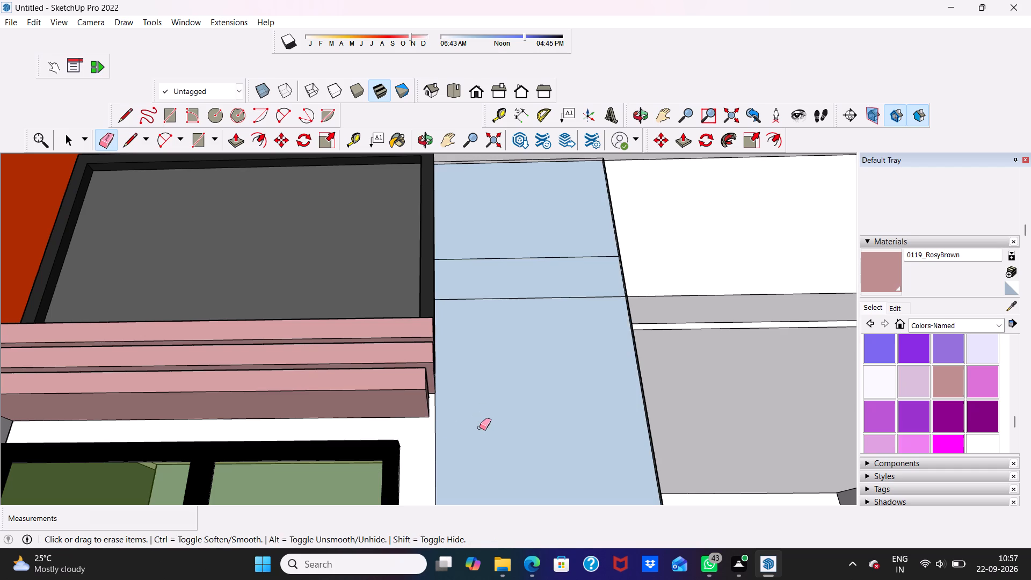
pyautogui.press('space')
# Browse the Roofing and Window Coverings materials and open the Wood collection for the front walls.
pyautogui.scroll(-7, 421, 340)
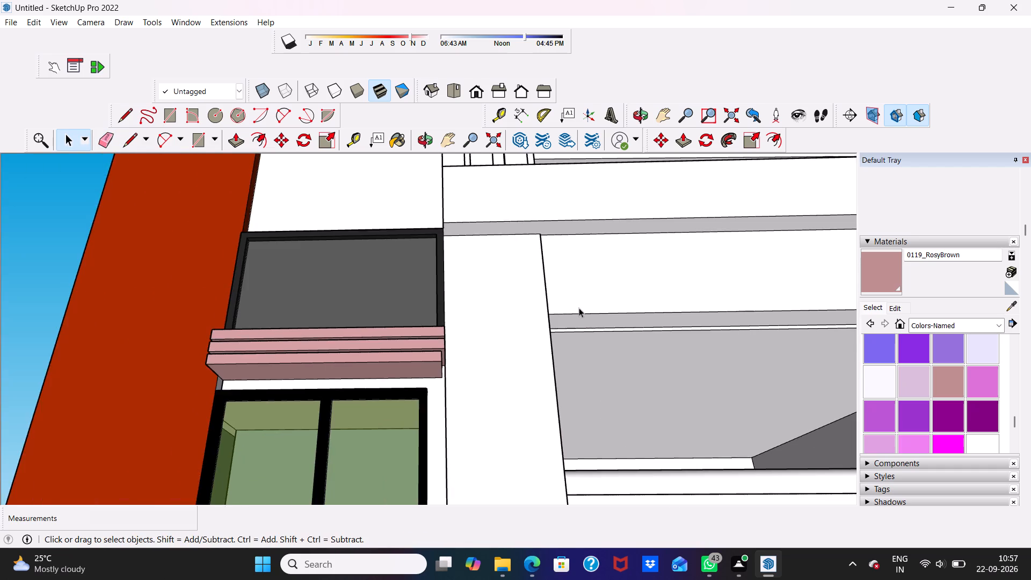
pyautogui.scroll(-3, 493, 308)
pyautogui.scroll(-3, 510, 263)
pyautogui.moveTo(510, 279); pyautogui.dragTo(467, 356, button='middle')
pyautogui.scroll(1, 491, 322)
pyautogui.scroll(-6, 491, 284)
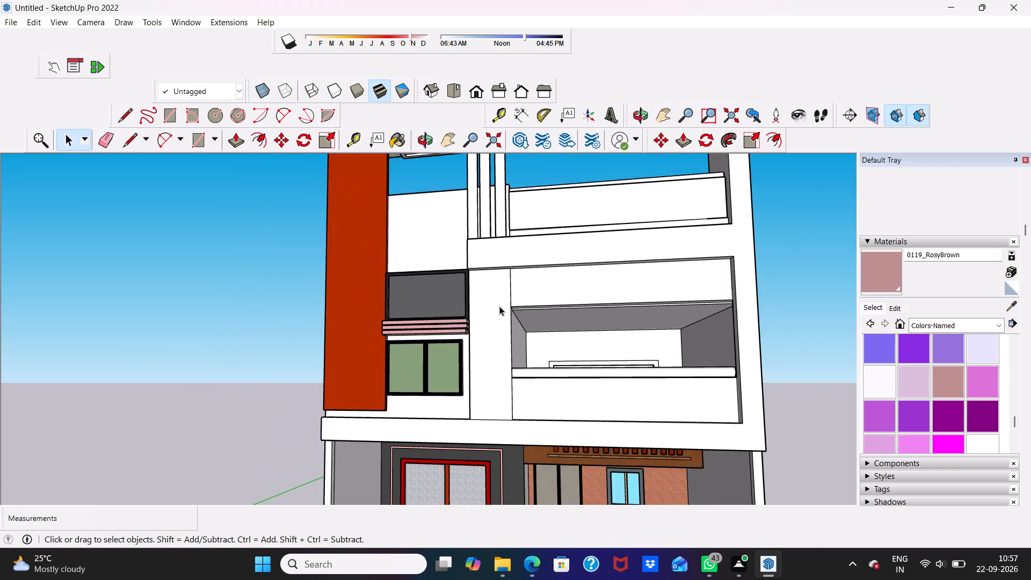
pyautogui.moveTo(490, 309); pyautogui.dragTo(542, 340, button='middle')
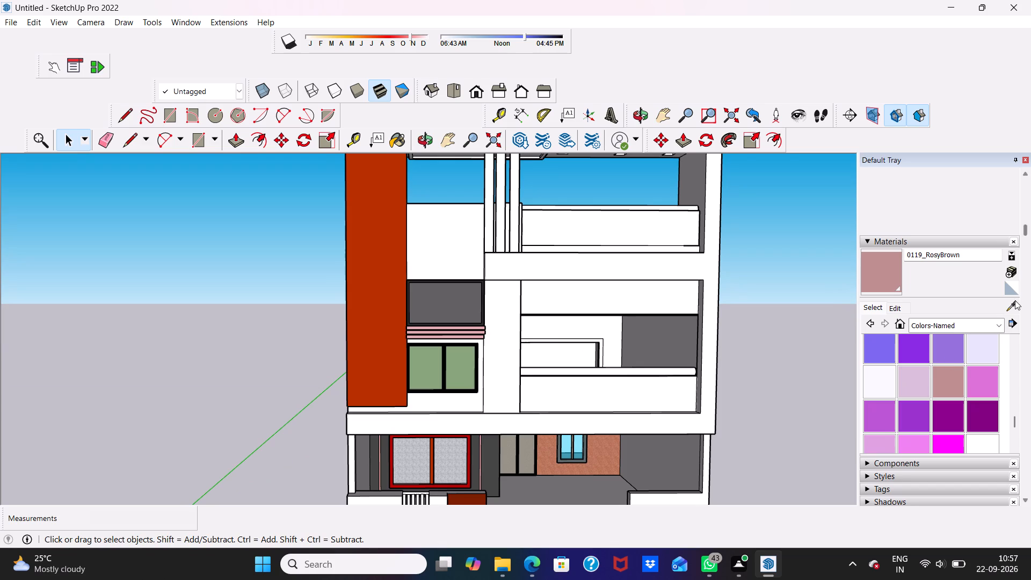
pyautogui.scroll(3, 1030, 305)
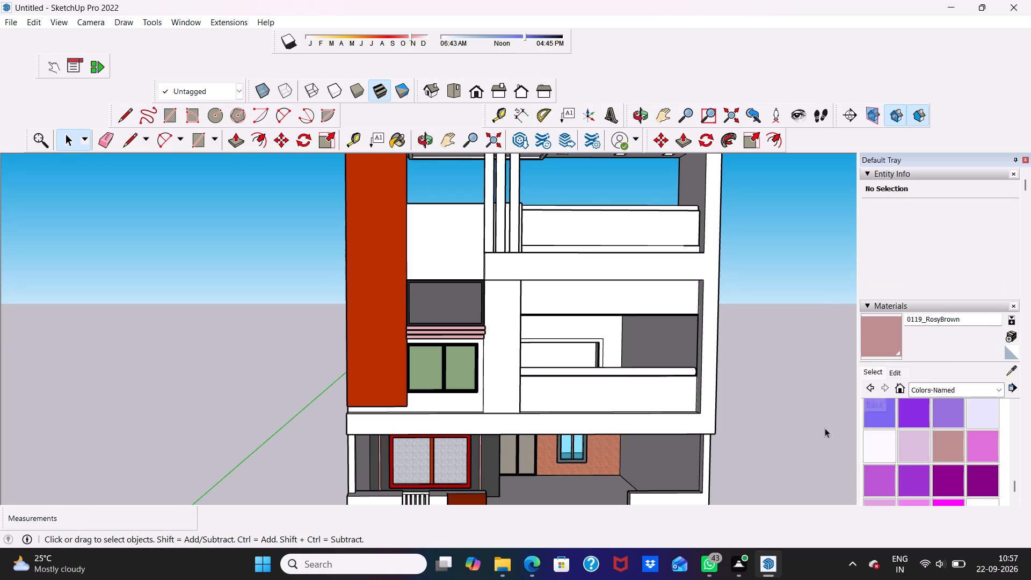
pyautogui.click(999, 393)
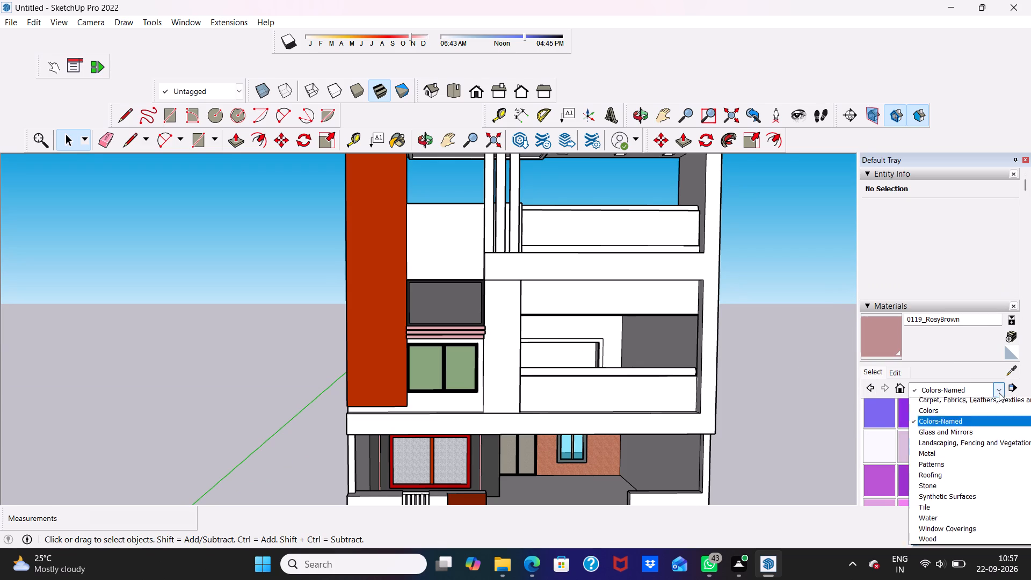
pyautogui.click(961, 501)
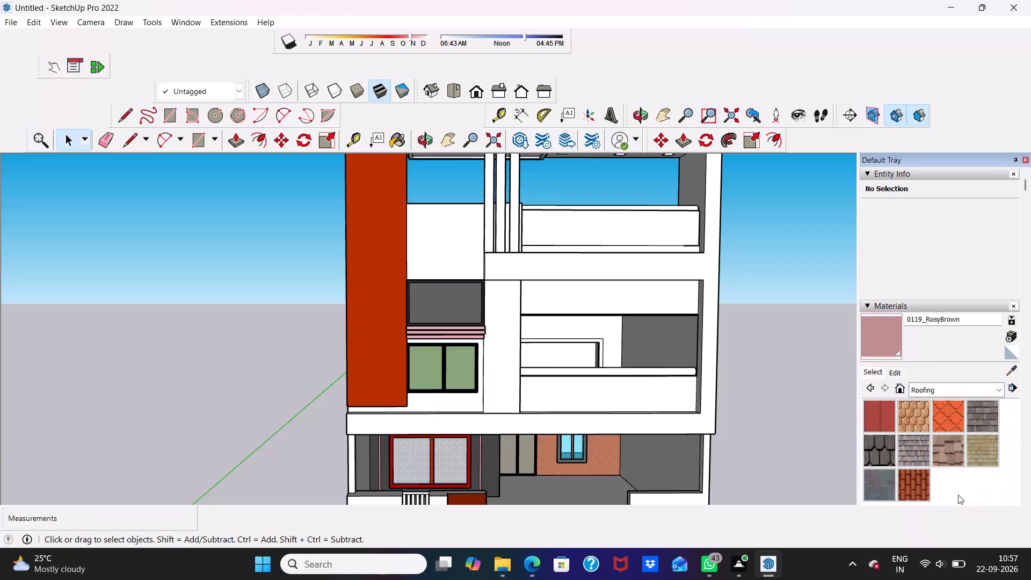
pyautogui.click(997, 385)
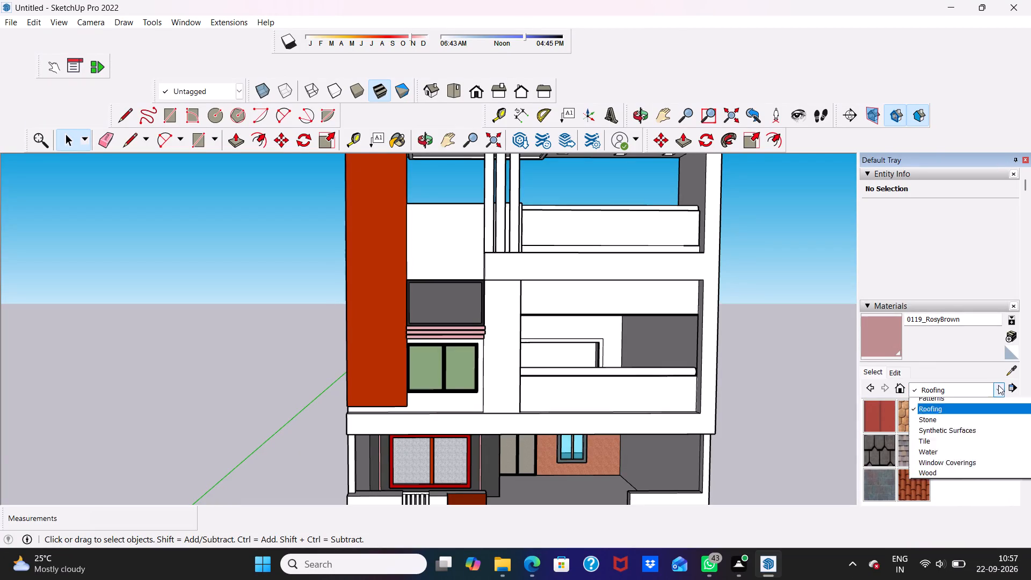
pyautogui.click(1004, 559)
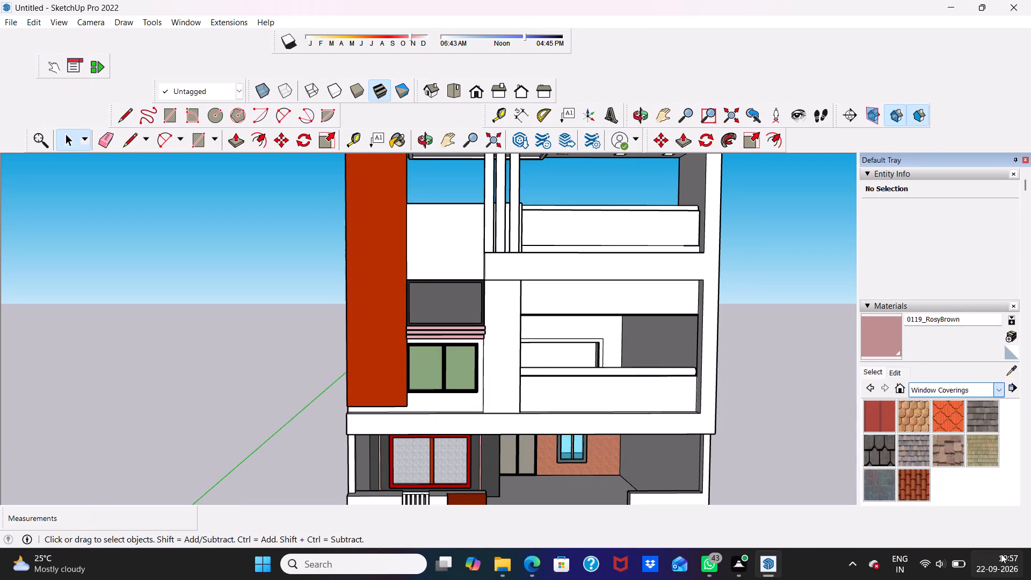
pyautogui.click(995, 394)
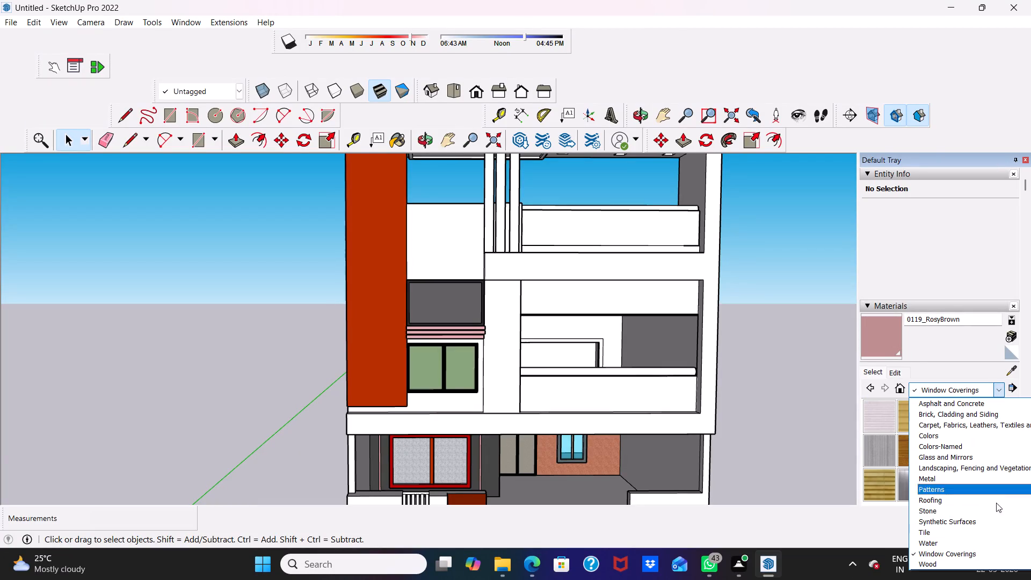
pyautogui.click(956, 565)
pyautogui.scroll(2, 949, 440)
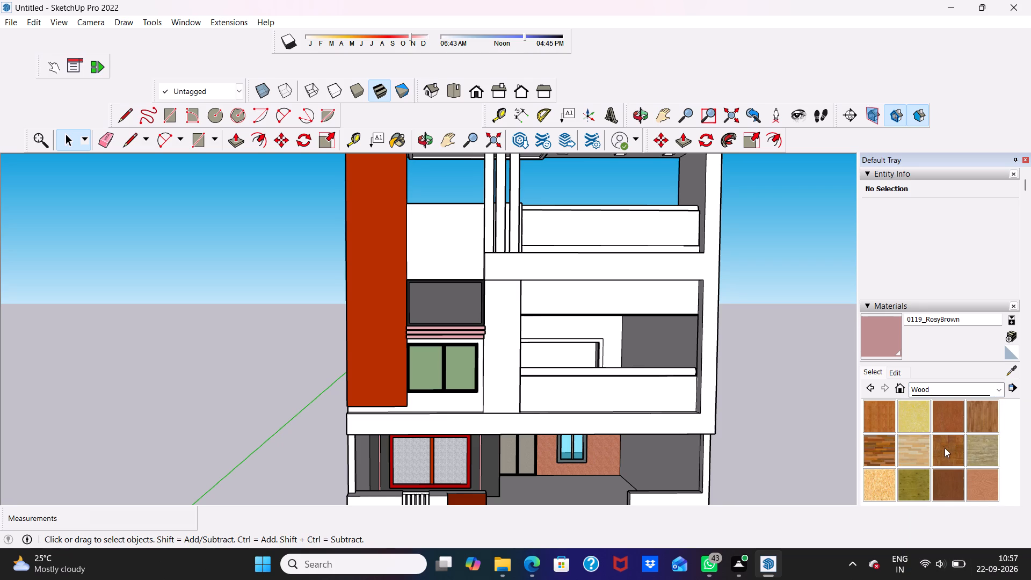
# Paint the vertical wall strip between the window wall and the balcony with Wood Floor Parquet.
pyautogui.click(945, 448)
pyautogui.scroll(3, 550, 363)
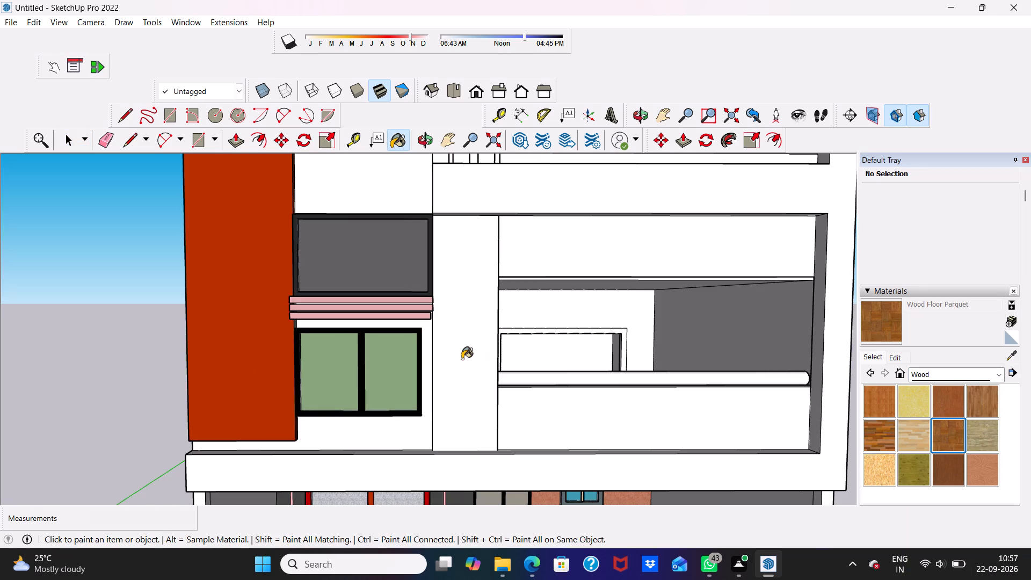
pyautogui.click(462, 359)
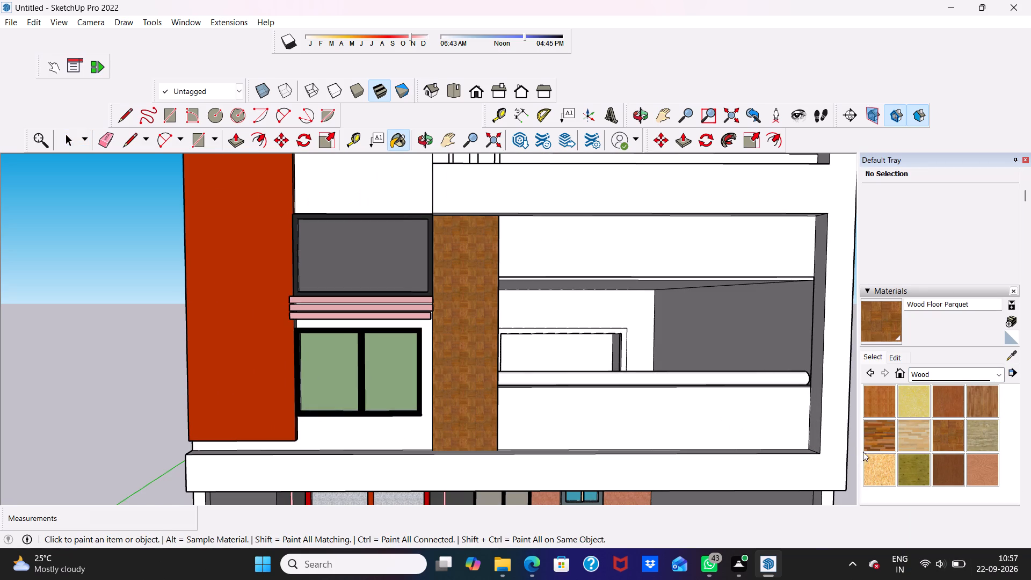
# Paint the vertical strip beside the balcony, the wall around the green-glass window and the wall above the framed panel with Wood Floor.
pyautogui.click(992, 403)
pyautogui.scroll(2, 541, 418)
pyautogui.click(452, 397)
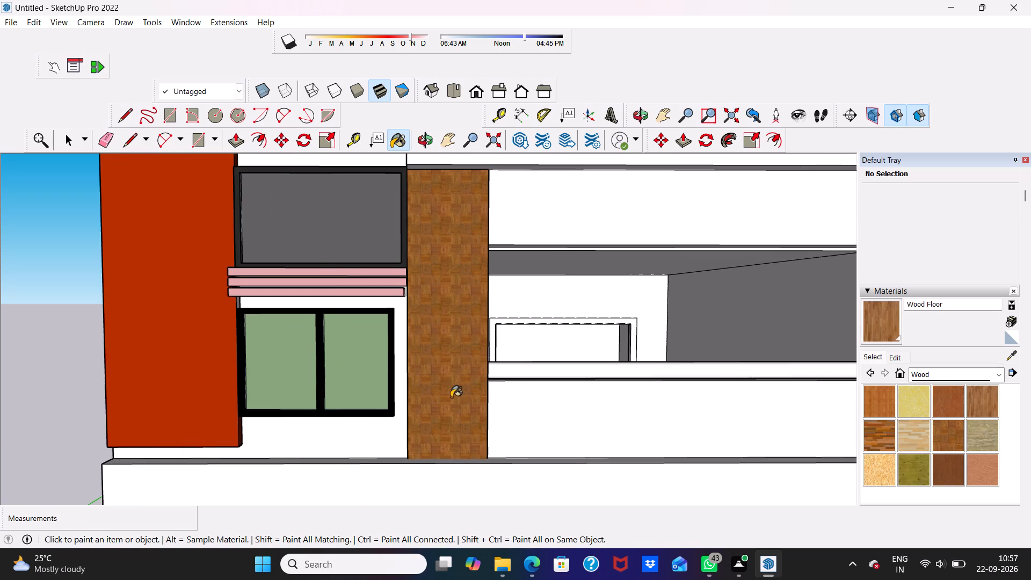
pyautogui.scroll(-1, 448, 401)
pyautogui.moveTo(431, 421); pyautogui.dragTo(483, 367, button='middle')
pyautogui.click(370, 403)
pyautogui.scroll(-9, 429, 352)
pyautogui.scroll(5, 425, 270)
pyautogui.click(375, 266)
pyautogui.scroll(-5, 373, 266)
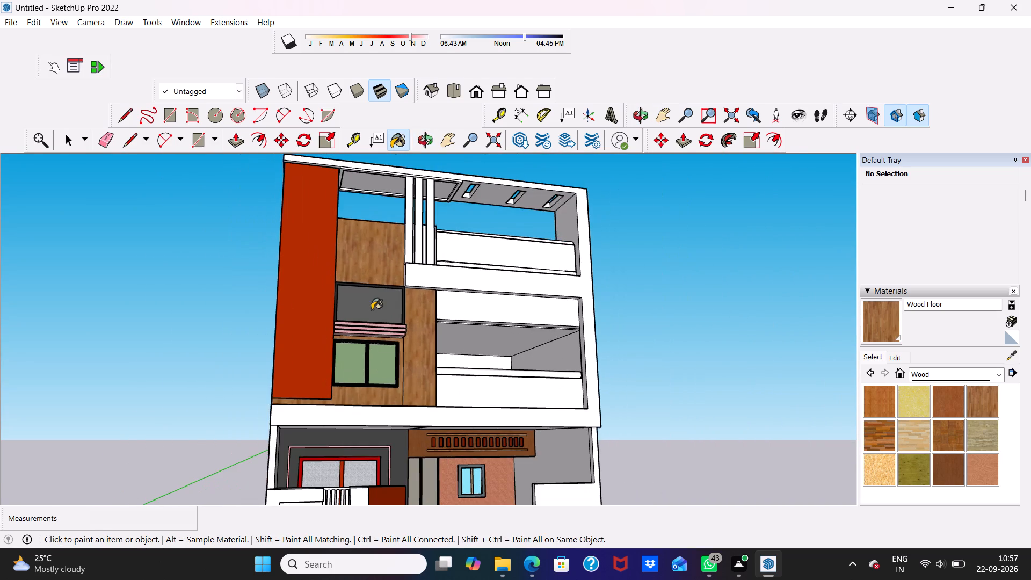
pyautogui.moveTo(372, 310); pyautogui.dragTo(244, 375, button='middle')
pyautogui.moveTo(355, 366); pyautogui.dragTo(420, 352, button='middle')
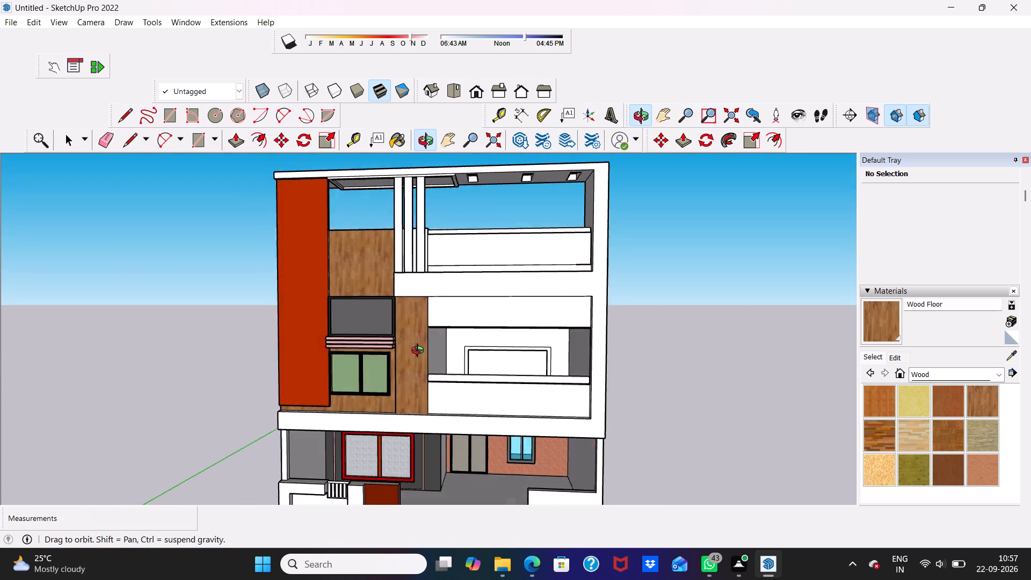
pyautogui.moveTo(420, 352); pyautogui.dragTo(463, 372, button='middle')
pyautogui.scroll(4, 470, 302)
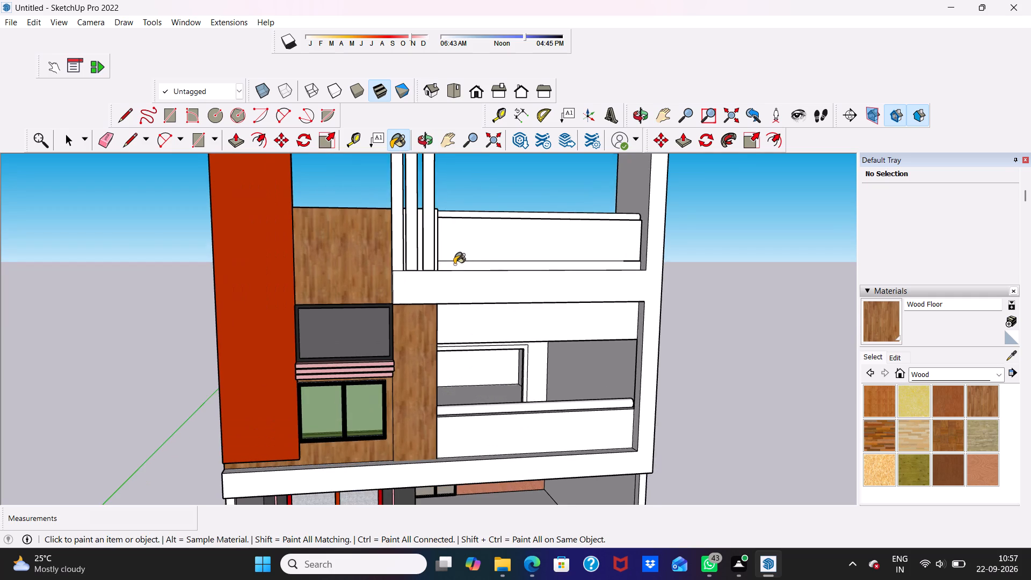
# Examine the wood-finished front facade from several angles and review the Wood collection's materials.
pyautogui.moveTo(454, 264); pyautogui.dragTo(358, 309, button='middle')
pyautogui.press('0')
pyautogui.scroll(5, 361, 304)
pyautogui.moveTo(333, 310); pyautogui.dragTo(343, 308, button='middle')
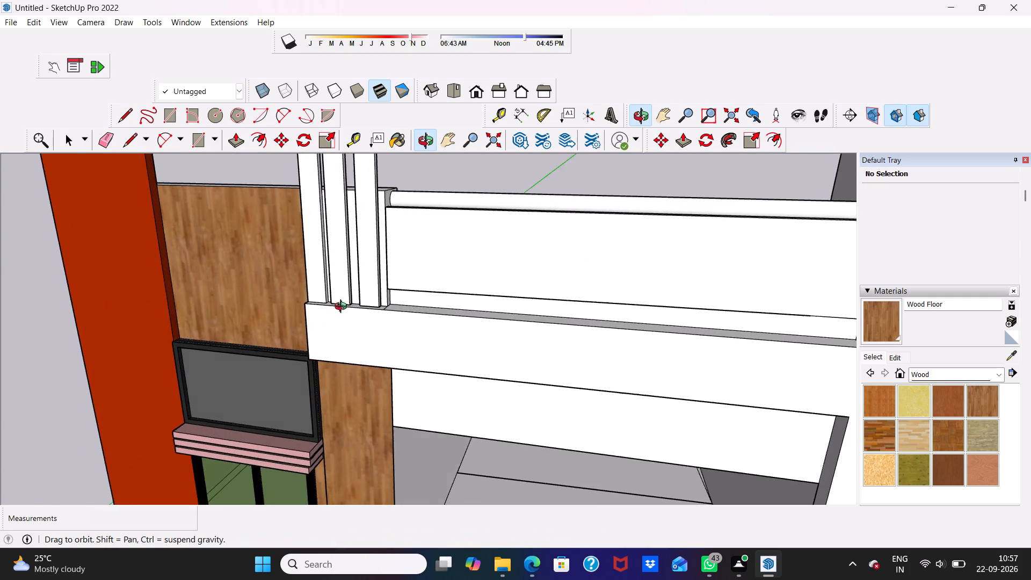
pyautogui.moveTo(343, 308); pyautogui.dragTo(425, 265, button='middle')
pyautogui.press('0')
pyautogui.scroll(-5, 394, 262)
pyautogui.moveTo(403, 412); pyautogui.dragTo(420, 359, button='middle')
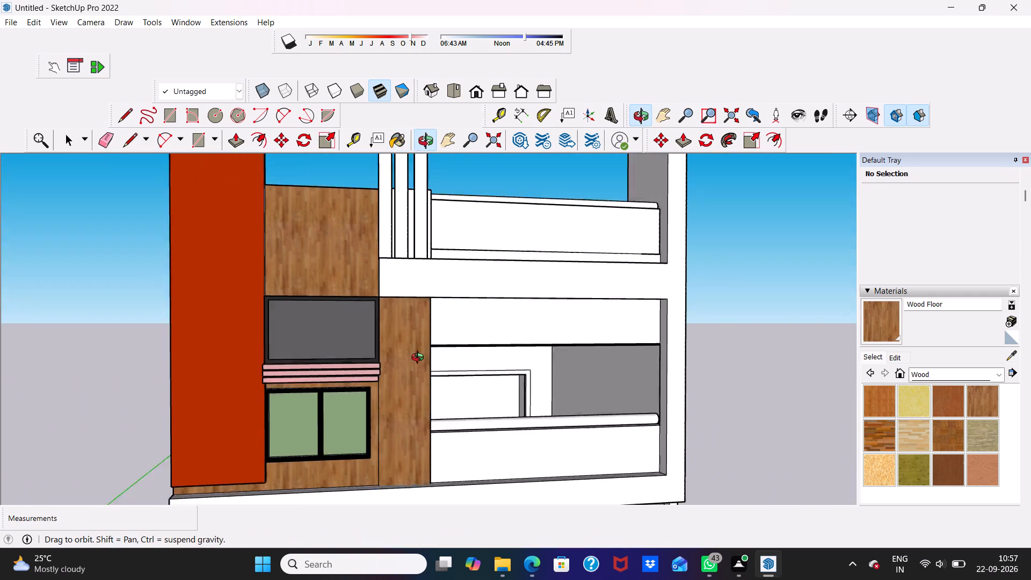
pyautogui.moveTo(420, 359); pyautogui.dragTo(393, 332, button='middle')
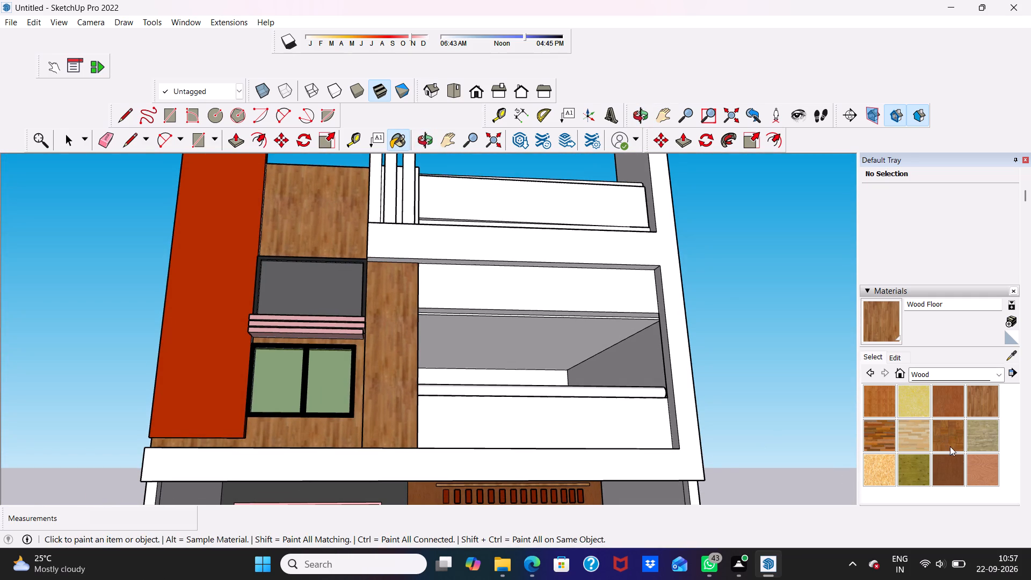
pyautogui.scroll(-2, 908, 421)
pyautogui.scroll(3, 911, 385)
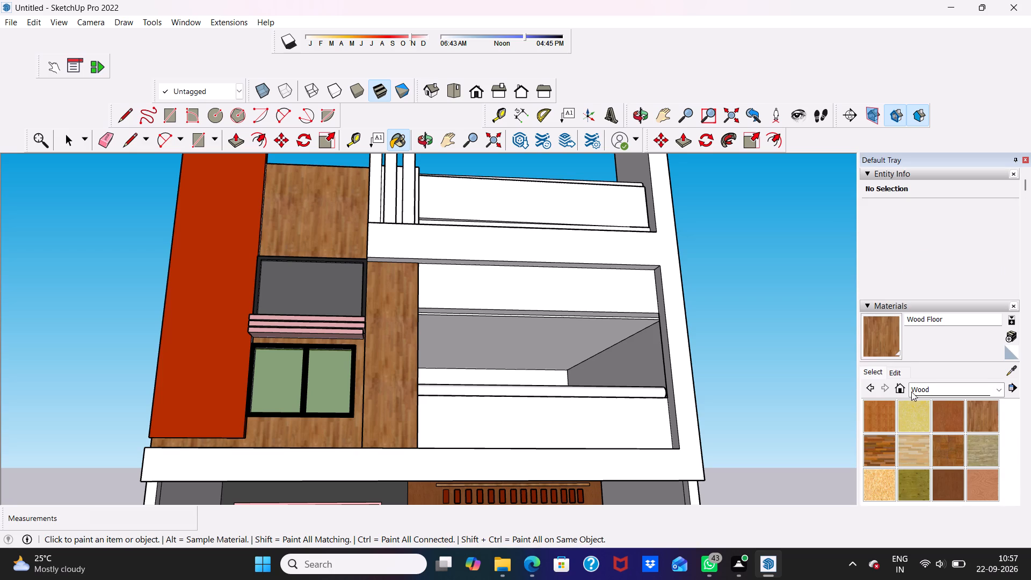
pyautogui.scroll(5, 916, 407)
pyautogui.scroll(-3, 918, 440)
pyautogui.scroll(3, 913, 368)
pyautogui.scroll(-2, 947, 414)
pyautogui.scroll(-1, 850, 426)
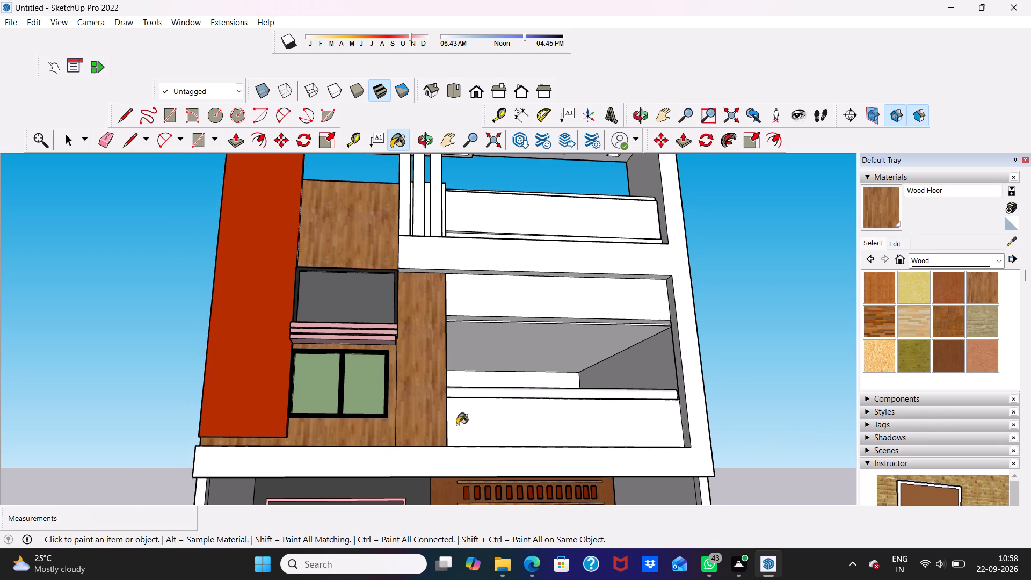
pyautogui.scroll(-8, 452, 422)
pyautogui.moveTo(598, 389); pyautogui.dragTo(544, 444, button='middle')
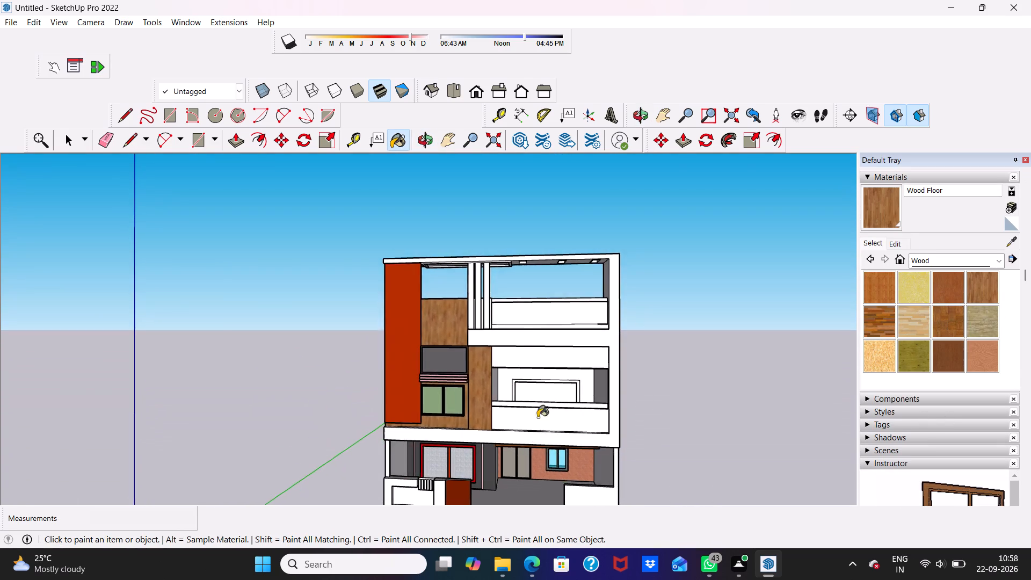
pyautogui.scroll(-4, 534, 403)
pyautogui.scroll(3, 563, 398)
pyautogui.moveTo(552, 390); pyautogui.dragTo(480, 369, button='middle')
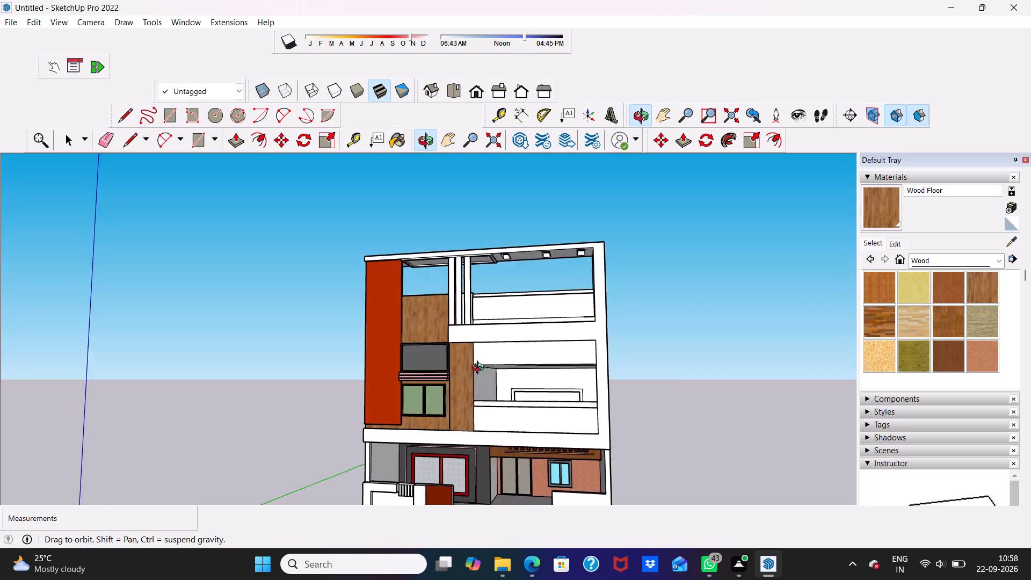
pyautogui.moveTo(480, 369); pyautogui.dragTo(626, 392, button='middle')
pyautogui.scroll(2, 638, 389)
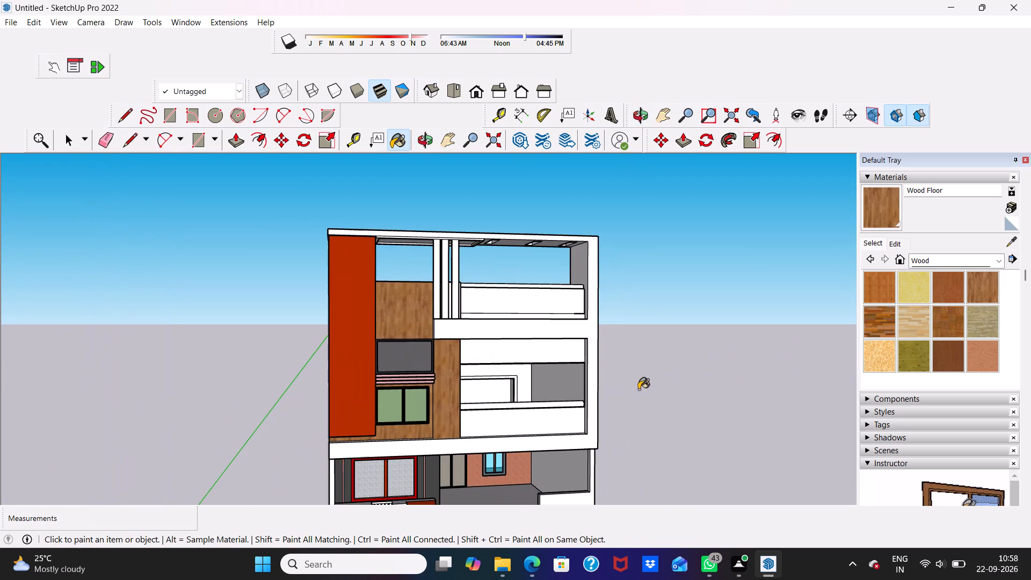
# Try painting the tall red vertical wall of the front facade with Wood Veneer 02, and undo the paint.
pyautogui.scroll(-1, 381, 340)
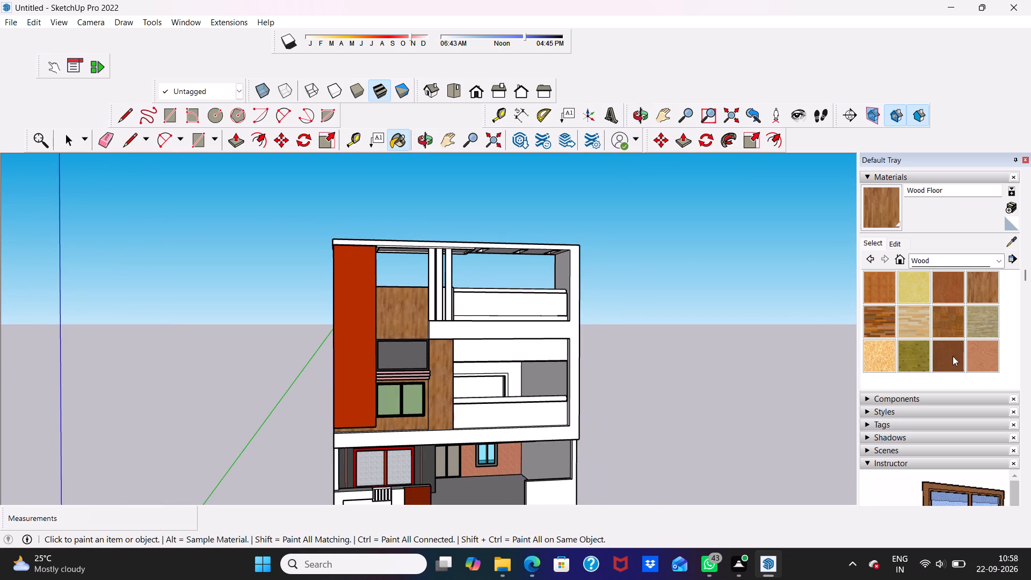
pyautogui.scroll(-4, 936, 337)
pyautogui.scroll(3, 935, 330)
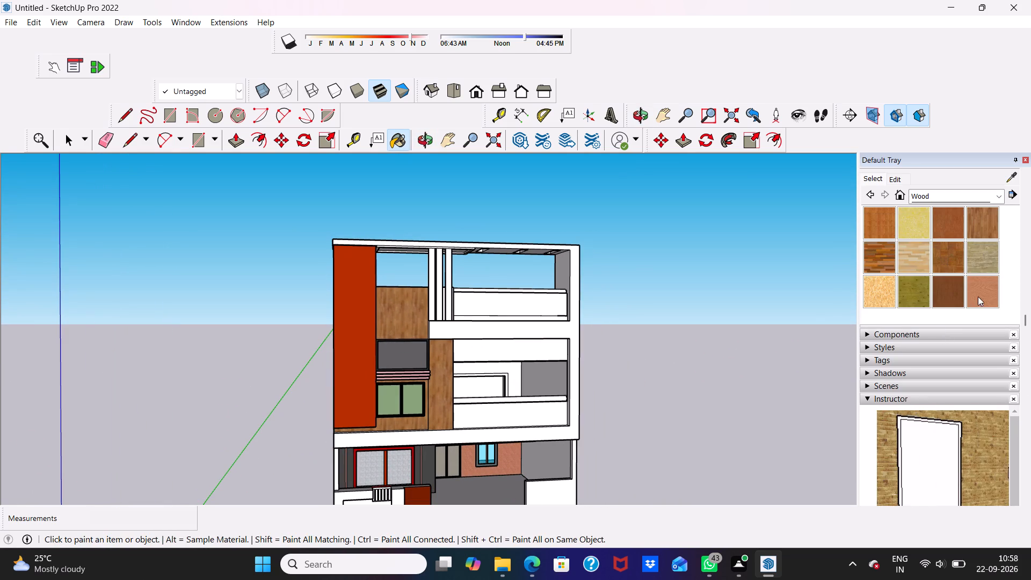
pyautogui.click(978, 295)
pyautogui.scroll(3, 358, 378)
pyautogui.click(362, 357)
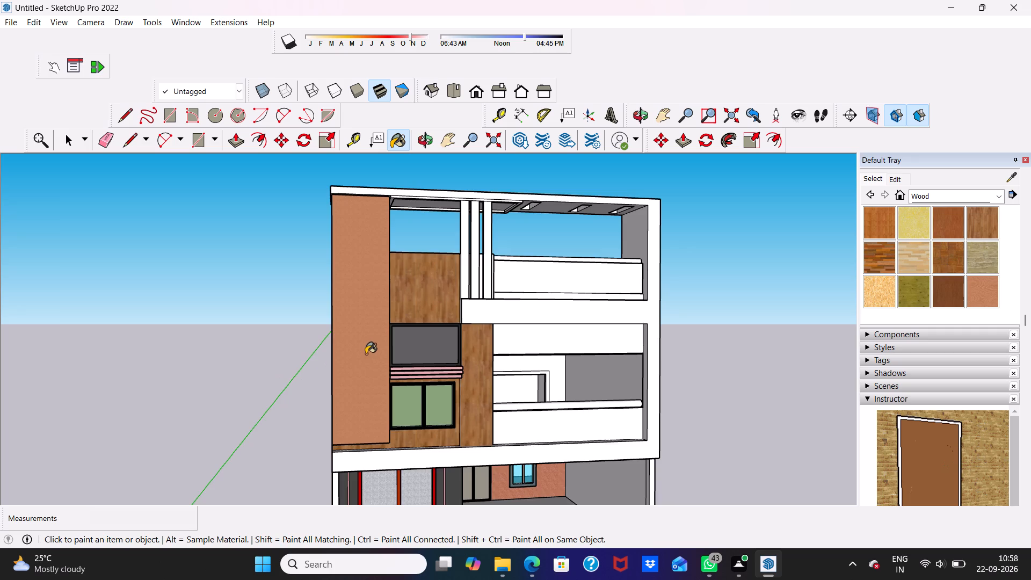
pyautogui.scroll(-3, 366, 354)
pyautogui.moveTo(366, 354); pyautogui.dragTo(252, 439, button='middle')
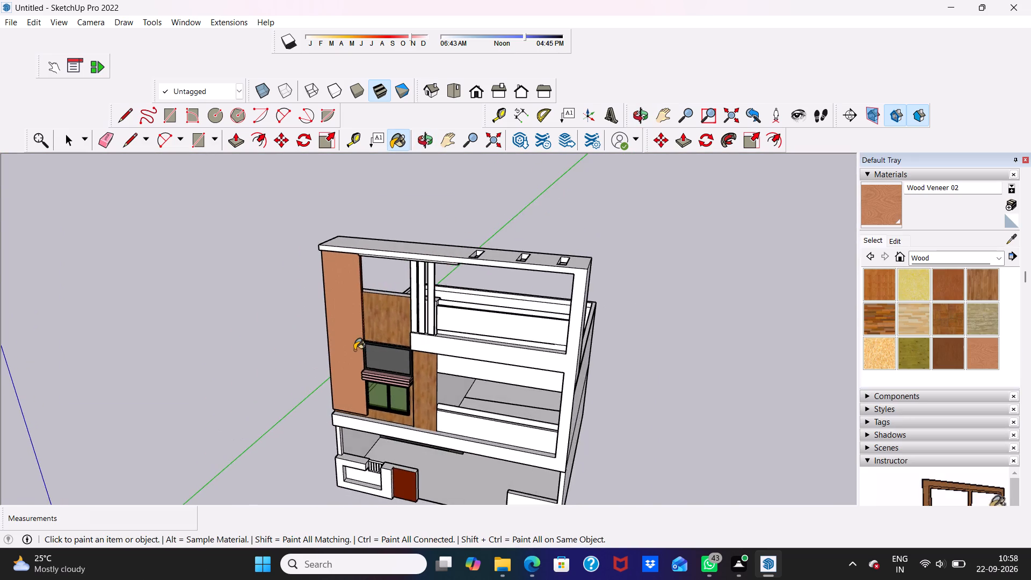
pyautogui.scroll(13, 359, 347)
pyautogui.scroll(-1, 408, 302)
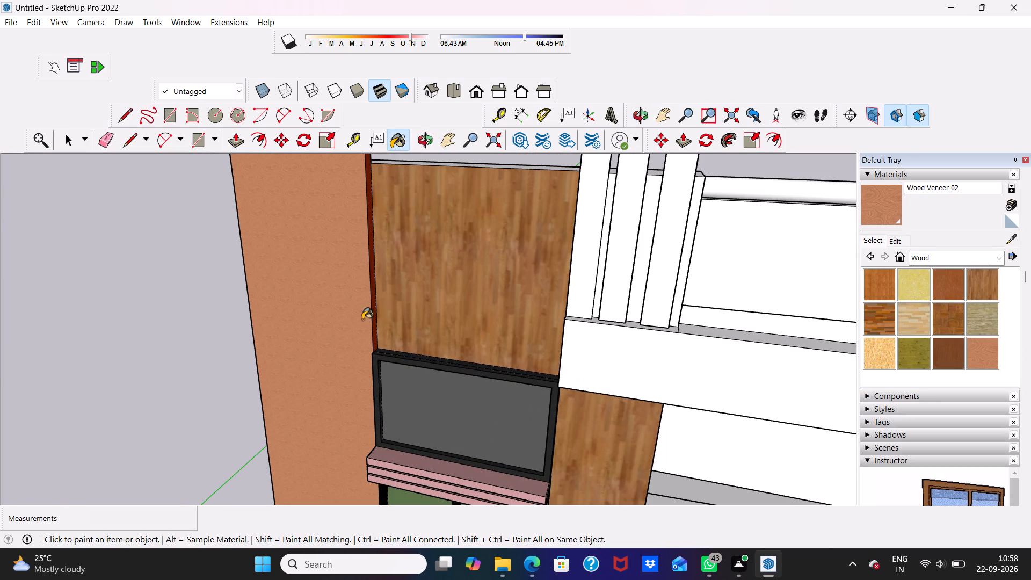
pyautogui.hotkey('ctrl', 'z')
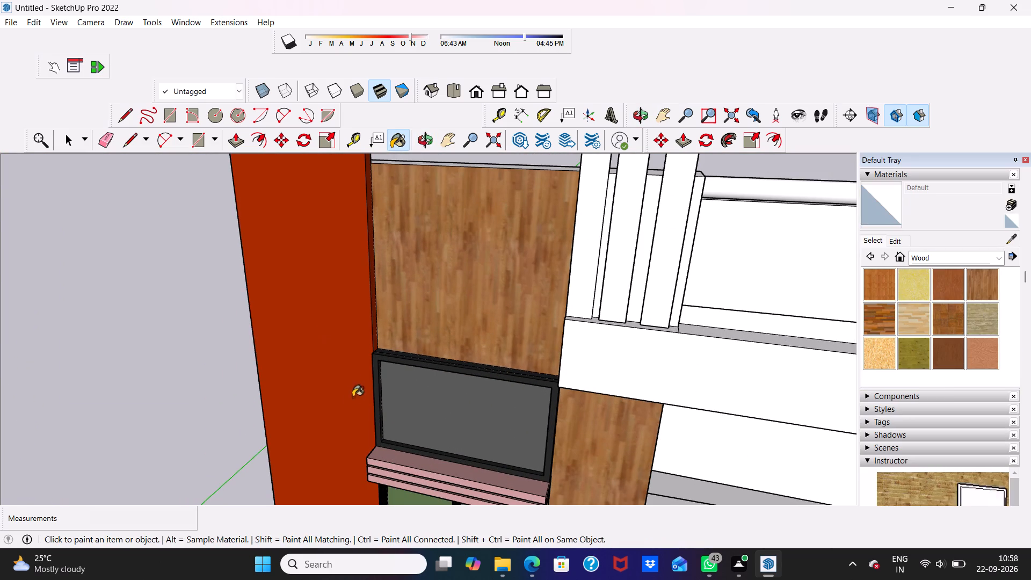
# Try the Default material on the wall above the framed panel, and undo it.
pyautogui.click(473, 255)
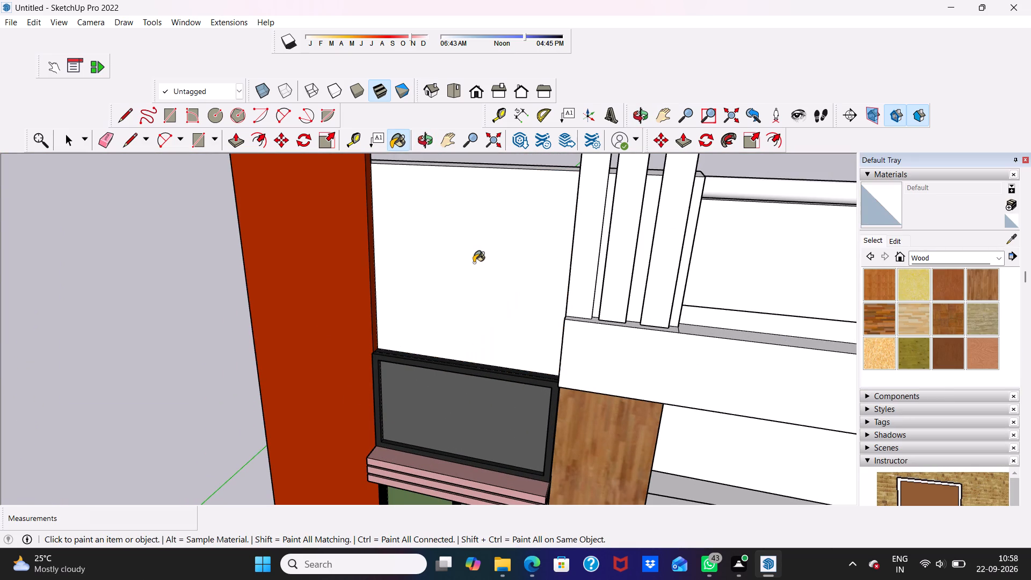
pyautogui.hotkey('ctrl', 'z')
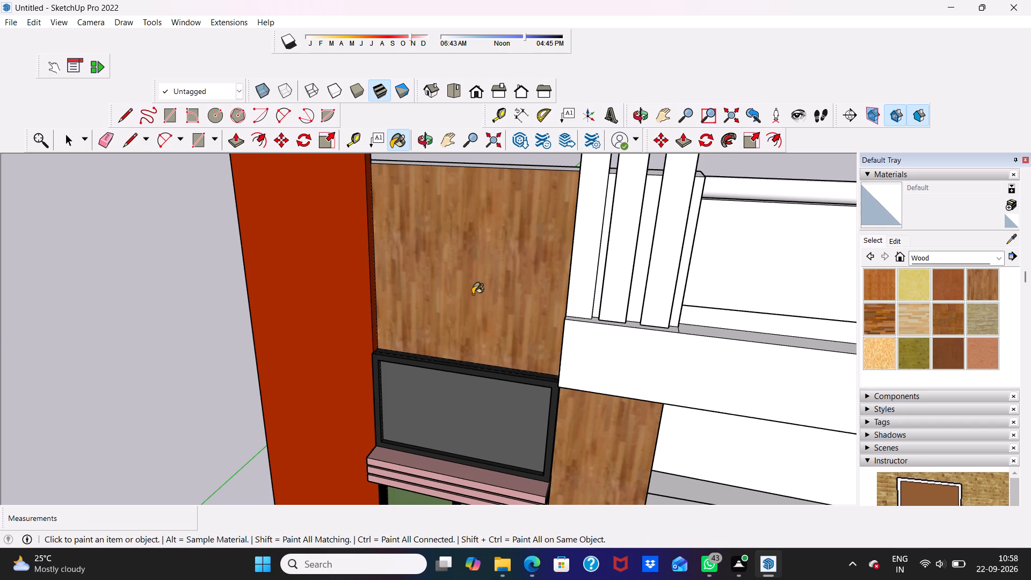
# Paint the wall above the framed panel with Wood Veneer 02.
pyautogui.click(982, 358)
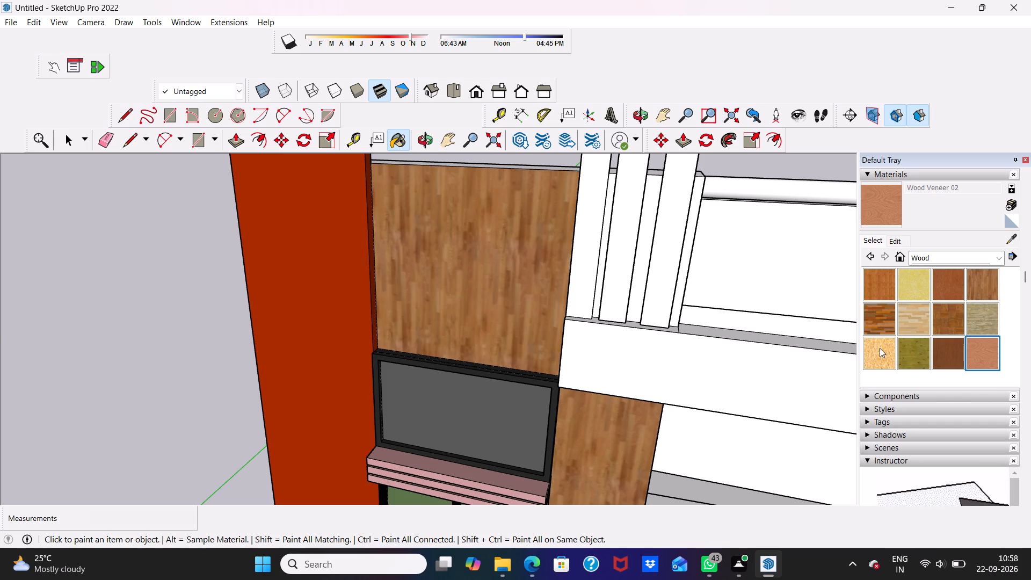
pyautogui.click(441, 246)
pyautogui.scroll(-4, 427, 233)
pyautogui.moveTo(466, 269); pyautogui.dragTo(567, 195, button='middle')
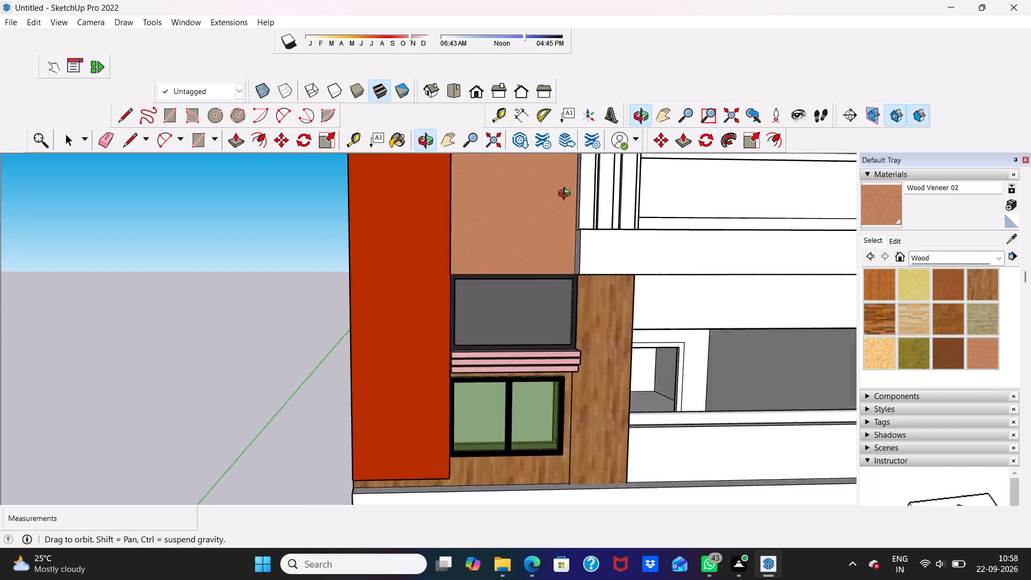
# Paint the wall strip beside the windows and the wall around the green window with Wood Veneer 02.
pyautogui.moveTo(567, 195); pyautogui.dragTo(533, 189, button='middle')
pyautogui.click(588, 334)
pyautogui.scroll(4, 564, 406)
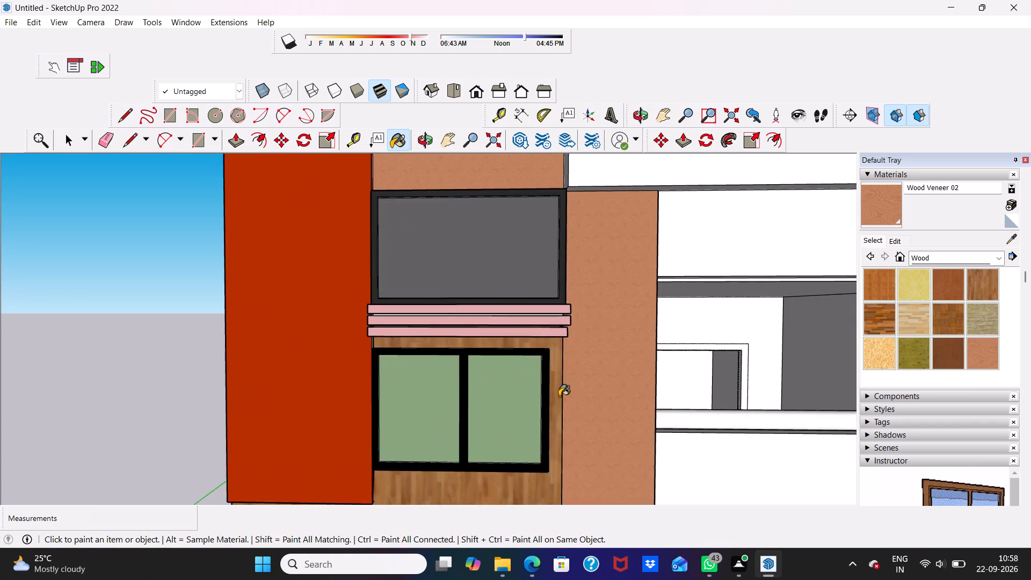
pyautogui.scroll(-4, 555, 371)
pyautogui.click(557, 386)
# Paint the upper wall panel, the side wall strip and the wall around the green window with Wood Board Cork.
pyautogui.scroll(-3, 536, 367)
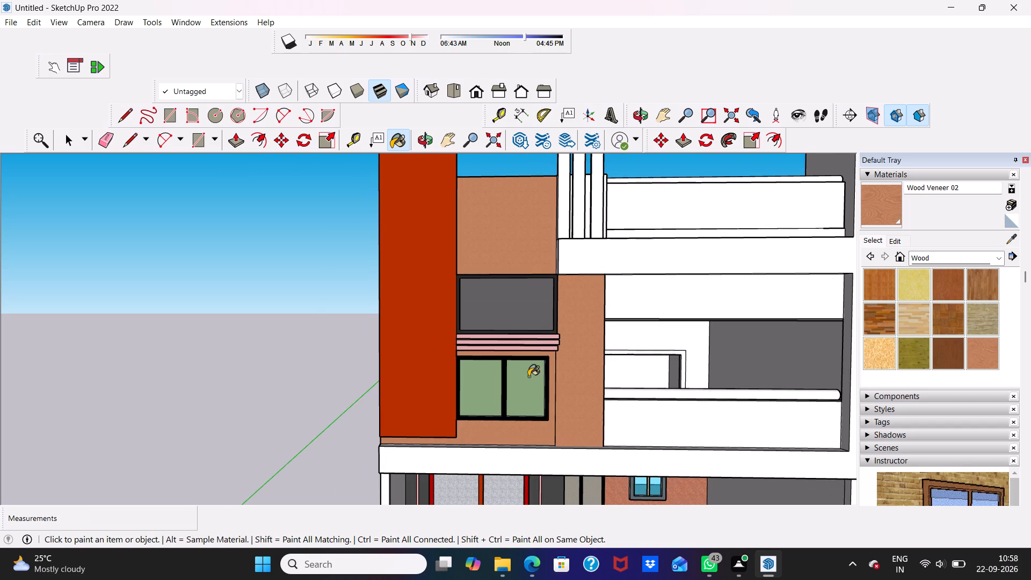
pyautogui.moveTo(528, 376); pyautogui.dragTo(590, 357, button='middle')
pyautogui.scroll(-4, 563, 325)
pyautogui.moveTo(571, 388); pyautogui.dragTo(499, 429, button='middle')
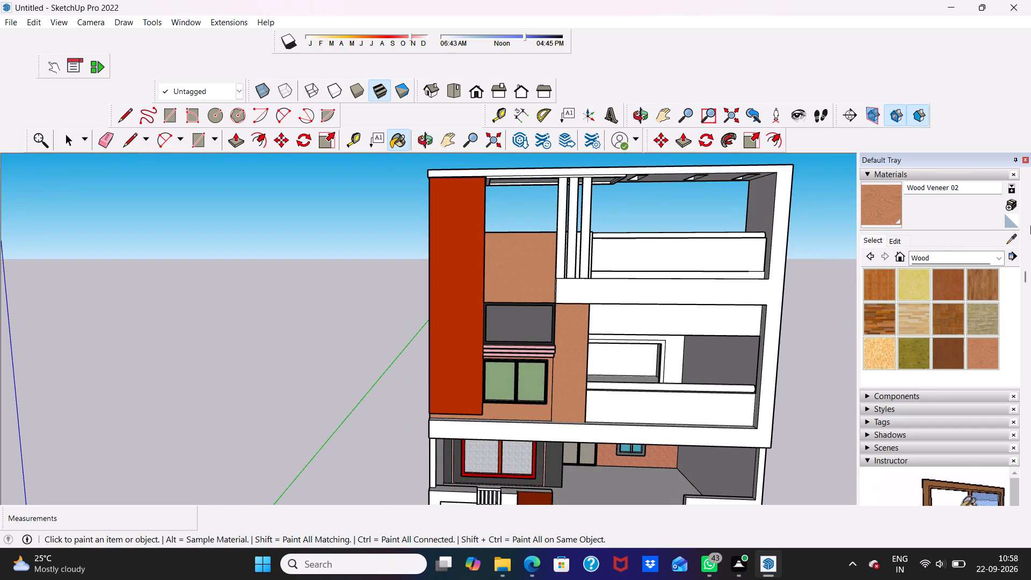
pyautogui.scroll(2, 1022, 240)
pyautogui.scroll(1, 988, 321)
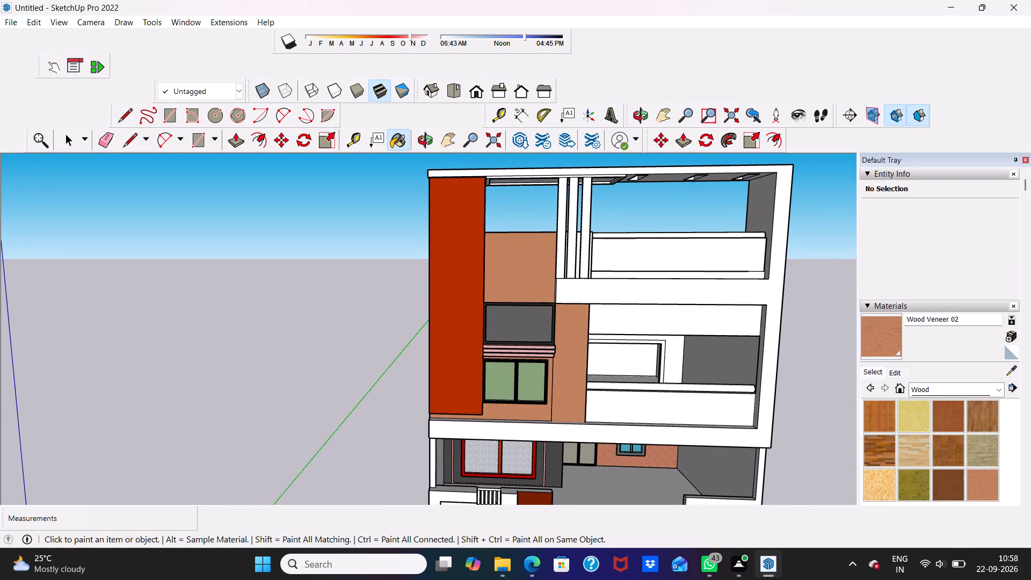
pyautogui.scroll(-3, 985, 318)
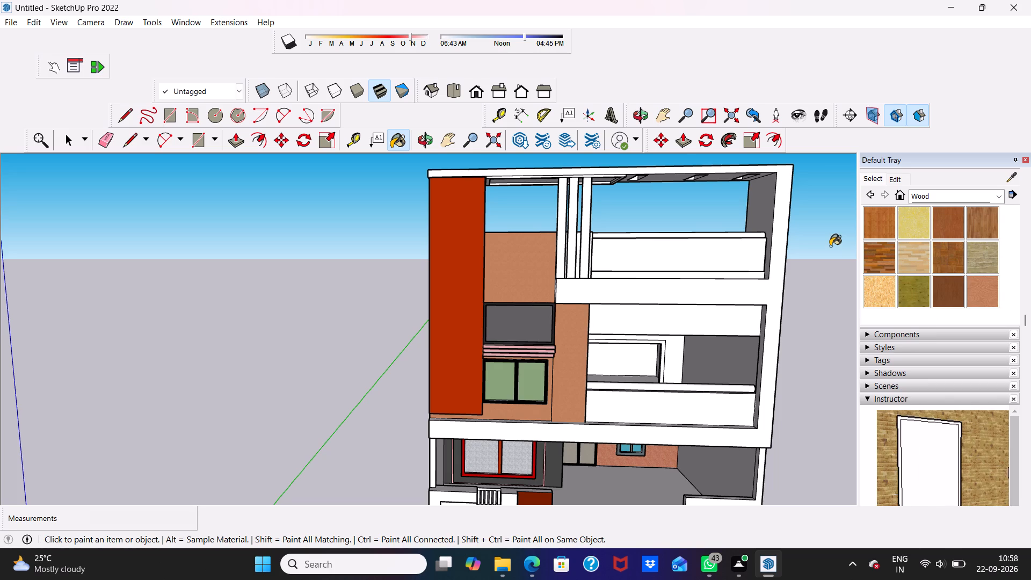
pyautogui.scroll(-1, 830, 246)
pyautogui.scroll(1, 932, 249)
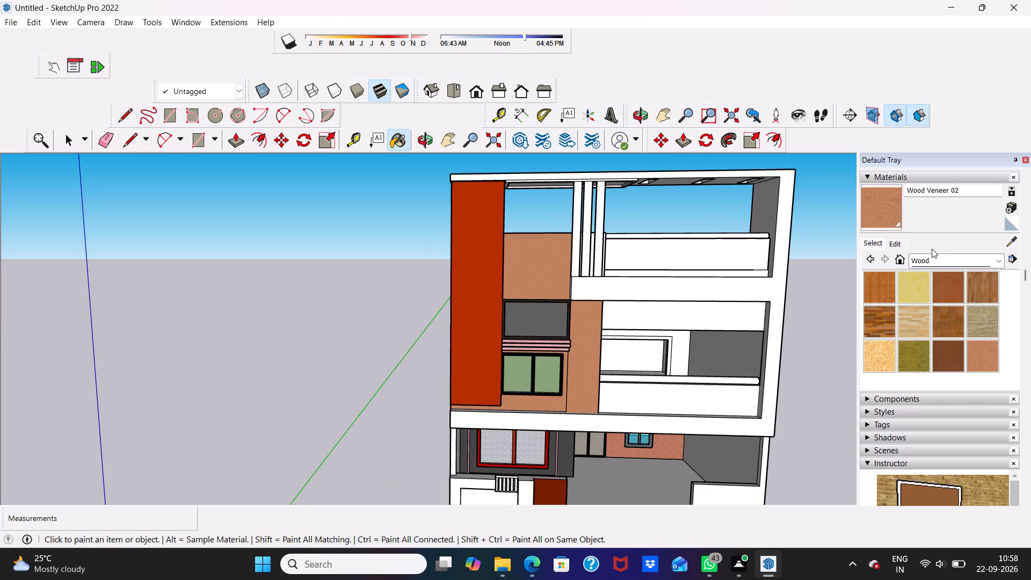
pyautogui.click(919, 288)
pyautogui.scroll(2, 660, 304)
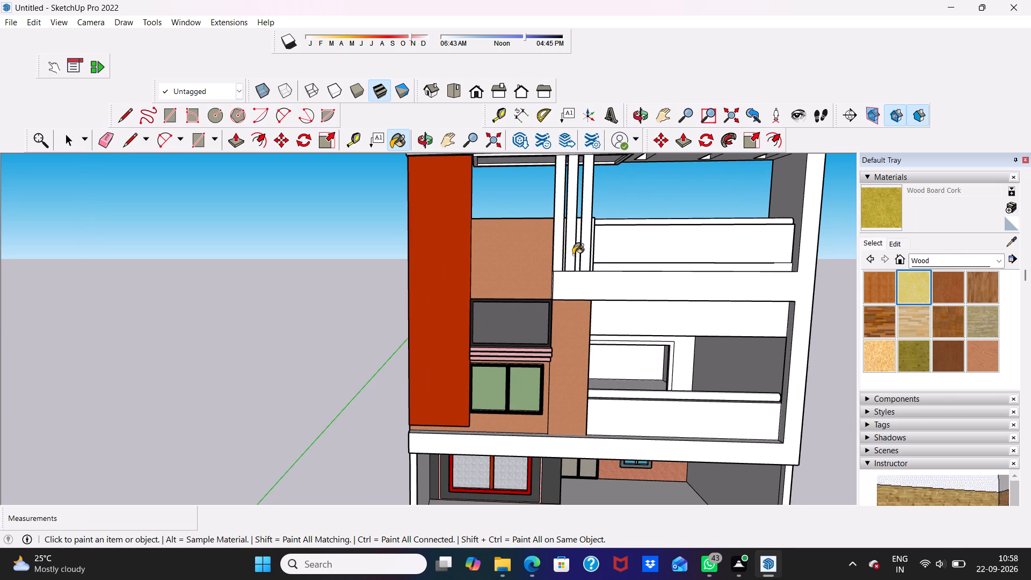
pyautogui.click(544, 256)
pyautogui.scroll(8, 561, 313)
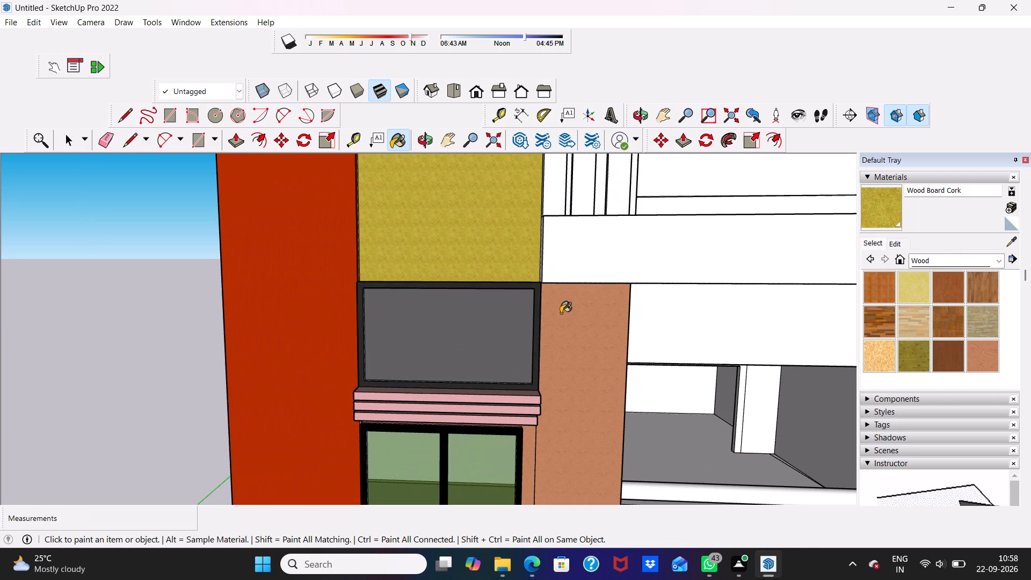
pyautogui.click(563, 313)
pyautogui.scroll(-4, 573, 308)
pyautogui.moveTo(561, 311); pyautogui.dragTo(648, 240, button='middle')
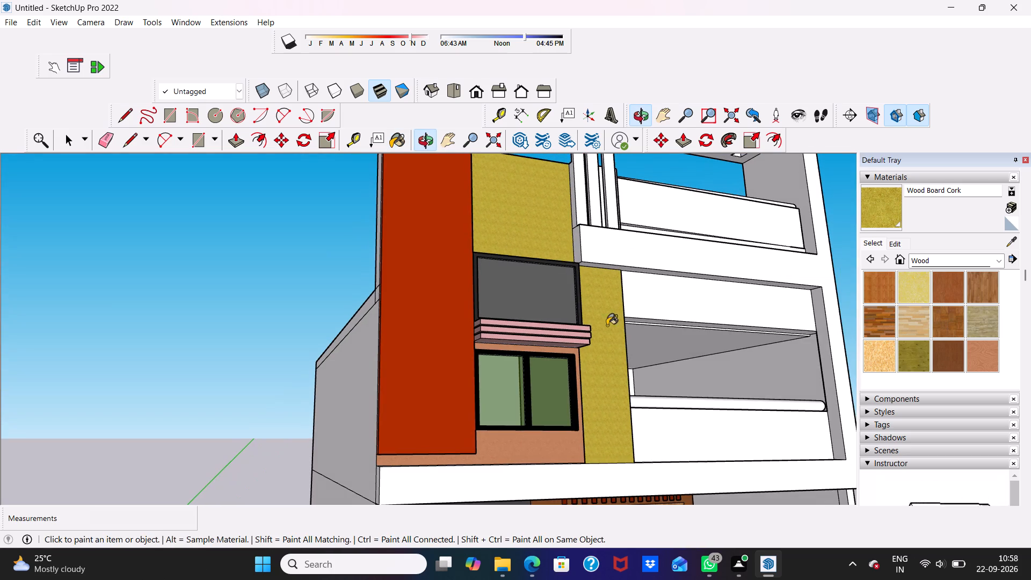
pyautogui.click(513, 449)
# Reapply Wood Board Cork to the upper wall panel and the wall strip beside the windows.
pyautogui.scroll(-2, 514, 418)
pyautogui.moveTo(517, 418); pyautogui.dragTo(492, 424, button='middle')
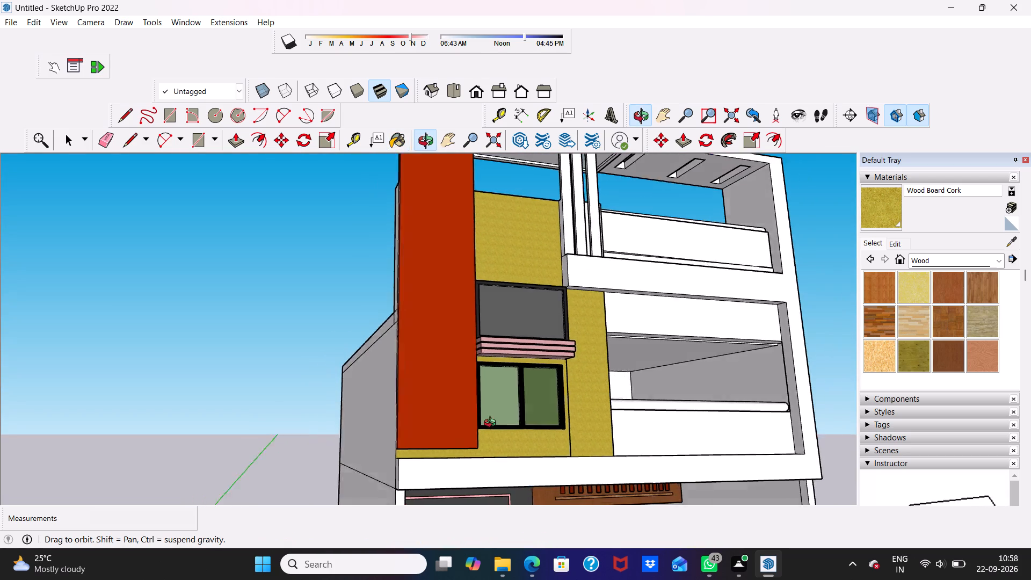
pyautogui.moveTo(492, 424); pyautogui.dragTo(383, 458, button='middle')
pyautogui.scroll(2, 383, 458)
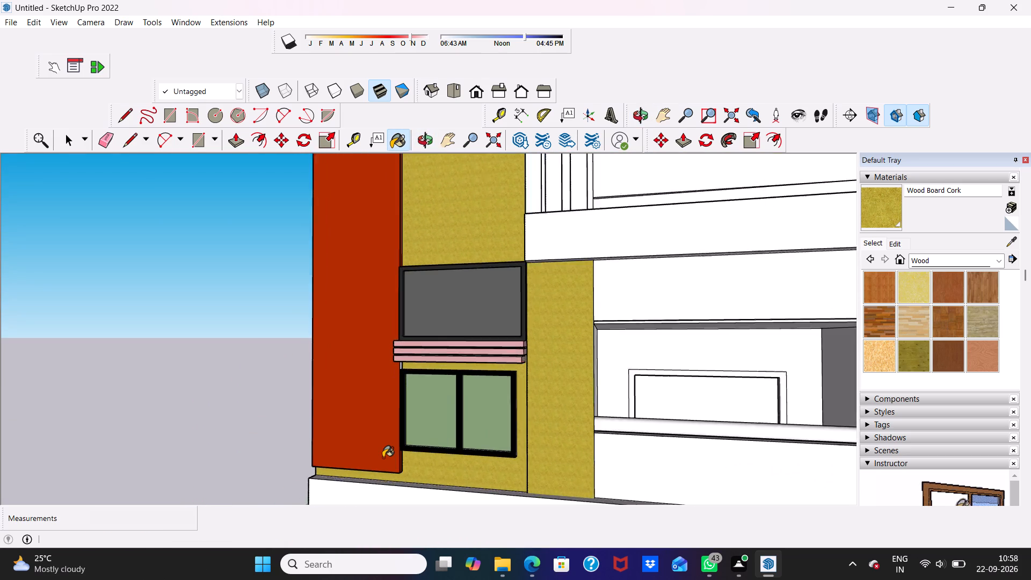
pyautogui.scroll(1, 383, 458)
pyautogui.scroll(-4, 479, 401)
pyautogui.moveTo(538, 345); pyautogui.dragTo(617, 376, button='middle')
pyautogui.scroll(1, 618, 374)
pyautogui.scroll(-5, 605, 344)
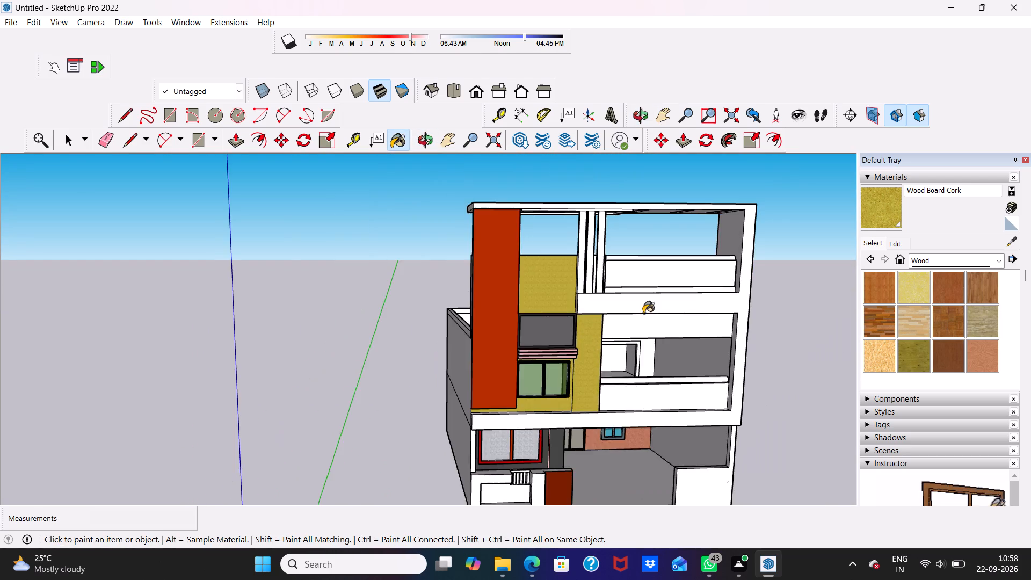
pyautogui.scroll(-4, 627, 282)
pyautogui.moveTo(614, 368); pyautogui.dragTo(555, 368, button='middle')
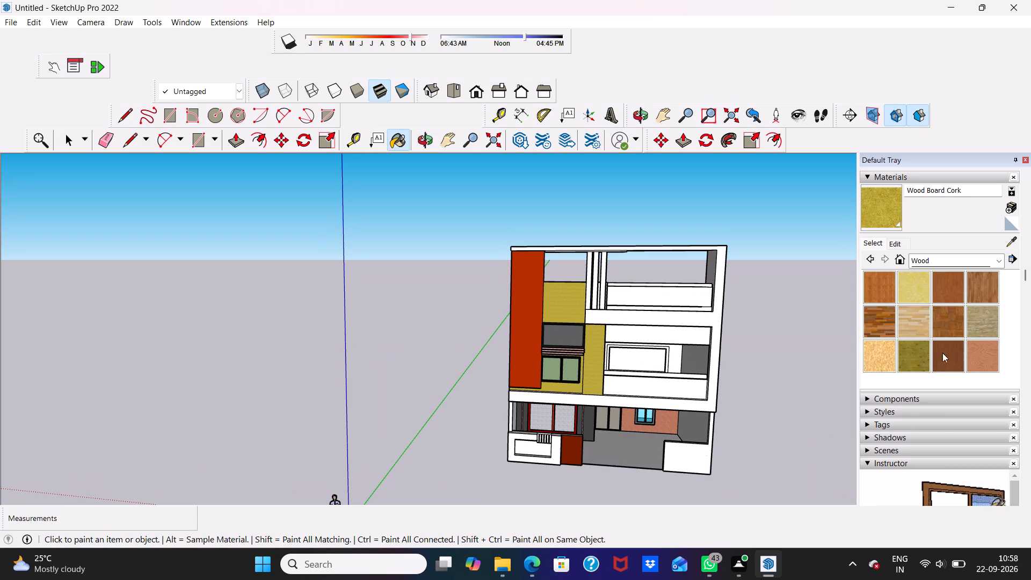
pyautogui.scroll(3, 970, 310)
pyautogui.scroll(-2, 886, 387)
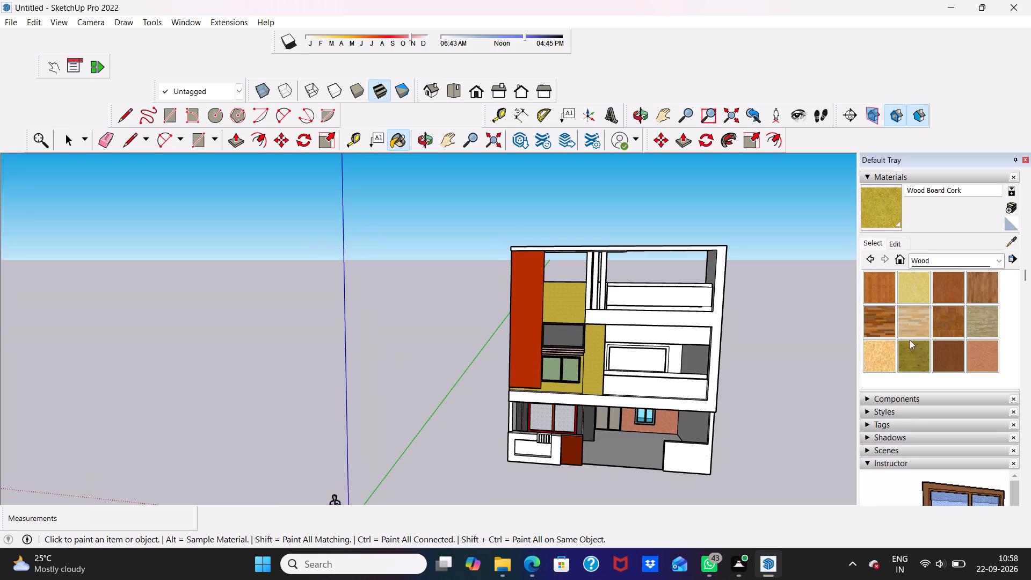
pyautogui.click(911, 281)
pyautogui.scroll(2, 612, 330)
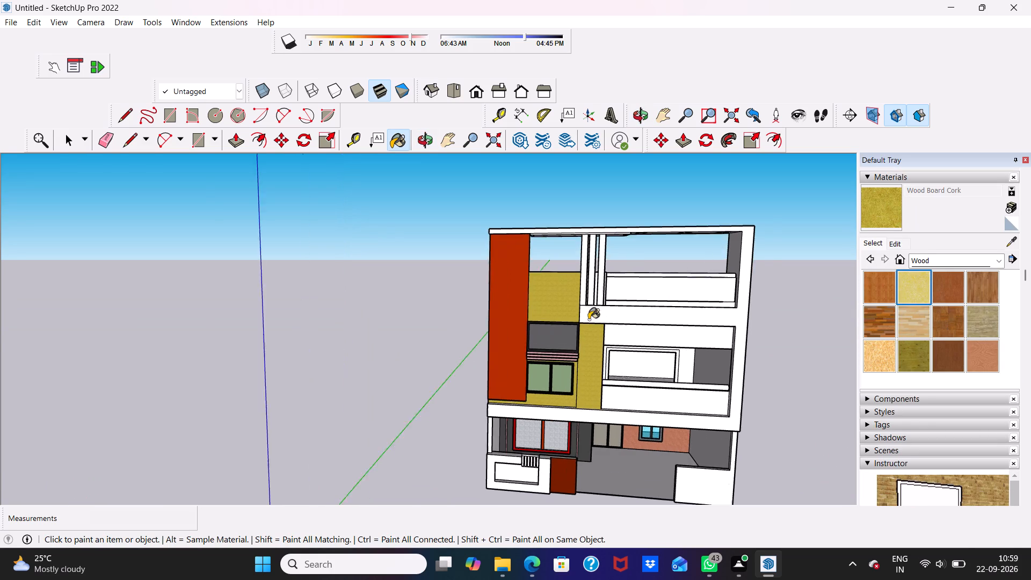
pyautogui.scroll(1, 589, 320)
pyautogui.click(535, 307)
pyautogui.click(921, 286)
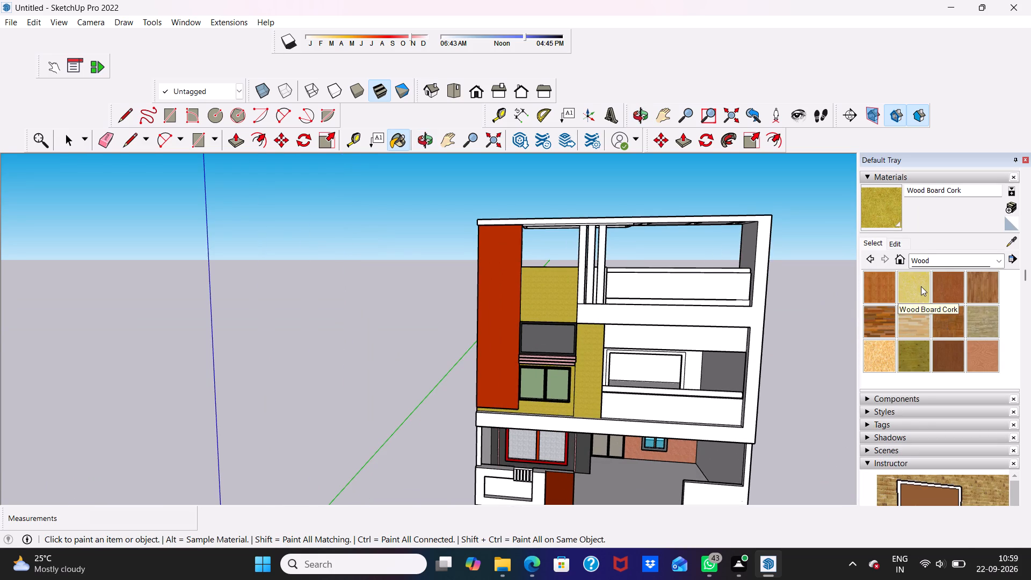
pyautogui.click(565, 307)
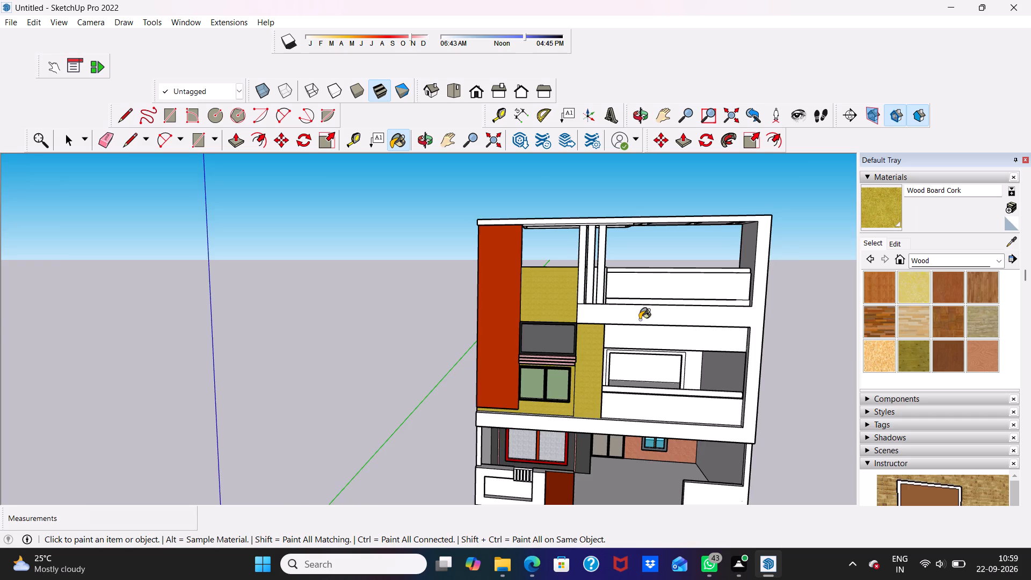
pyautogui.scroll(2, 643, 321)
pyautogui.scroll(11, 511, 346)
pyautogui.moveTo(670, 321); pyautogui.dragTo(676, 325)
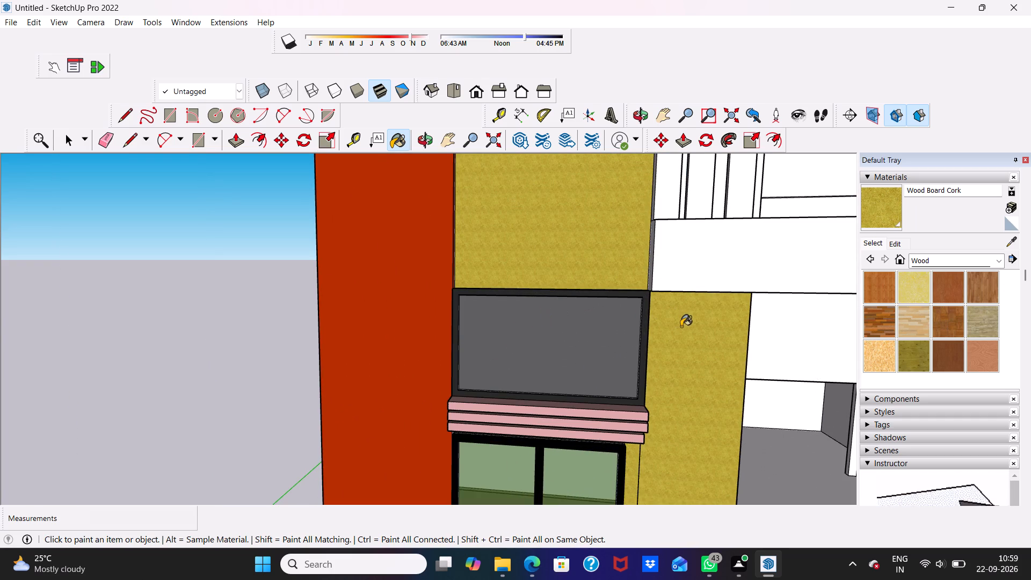
# Paint the upper wall panel, the side wall strip and the wall around the green window with Wood Plywood Knots.
pyautogui.click(910, 351)
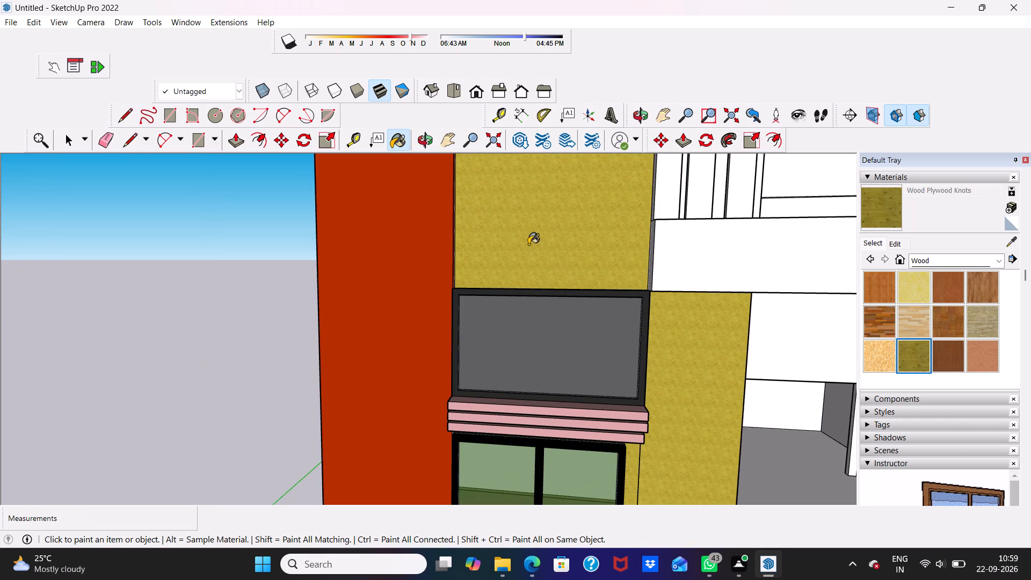
pyautogui.click(528, 244)
pyautogui.scroll(-2, 577, 272)
pyautogui.scroll(-4, 647, 300)
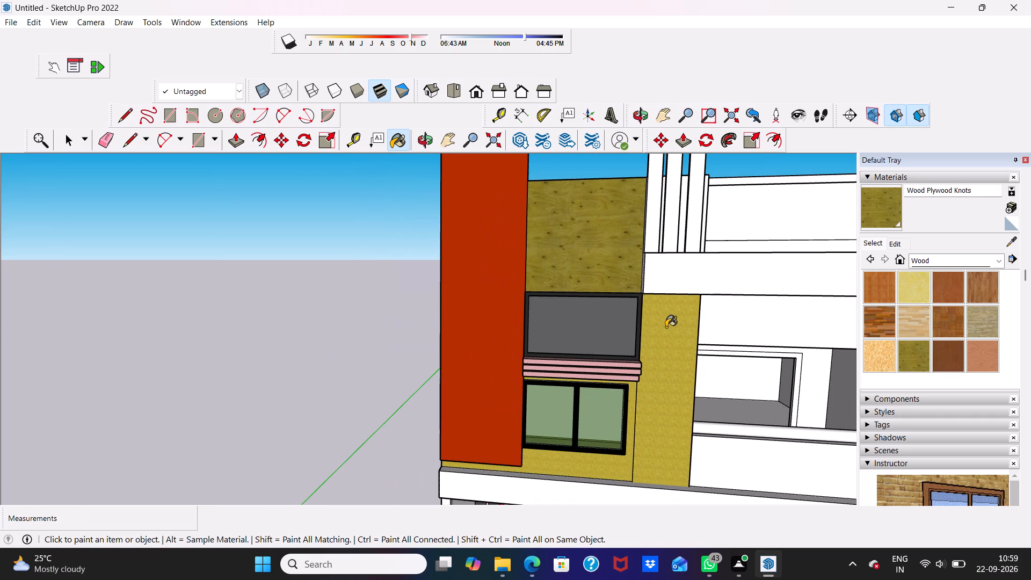
pyautogui.click(666, 327)
pyautogui.moveTo(614, 325); pyautogui.dragTo(699, 274, button='middle')
pyautogui.scroll(1, 584, 407)
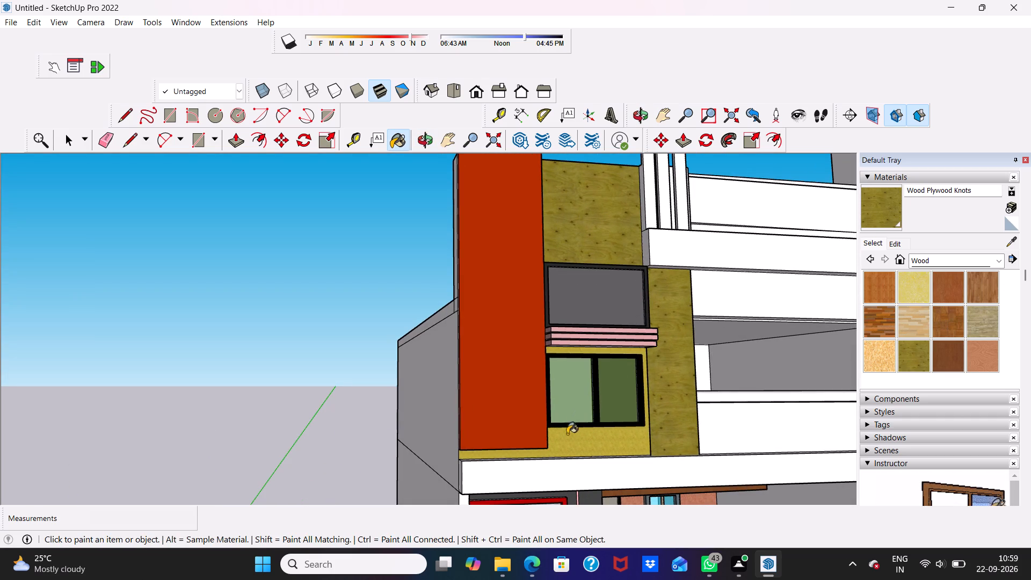
pyautogui.click(565, 442)
# Paint the narrow side edge of the wall strip and the top face of the upper wall panel with Wood Plywood Knots.
pyautogui.scroll(-4, 579, 366)
pyautogui.moveTo(593, 367); pyautogui.dragTo(484, 408, button='middle')
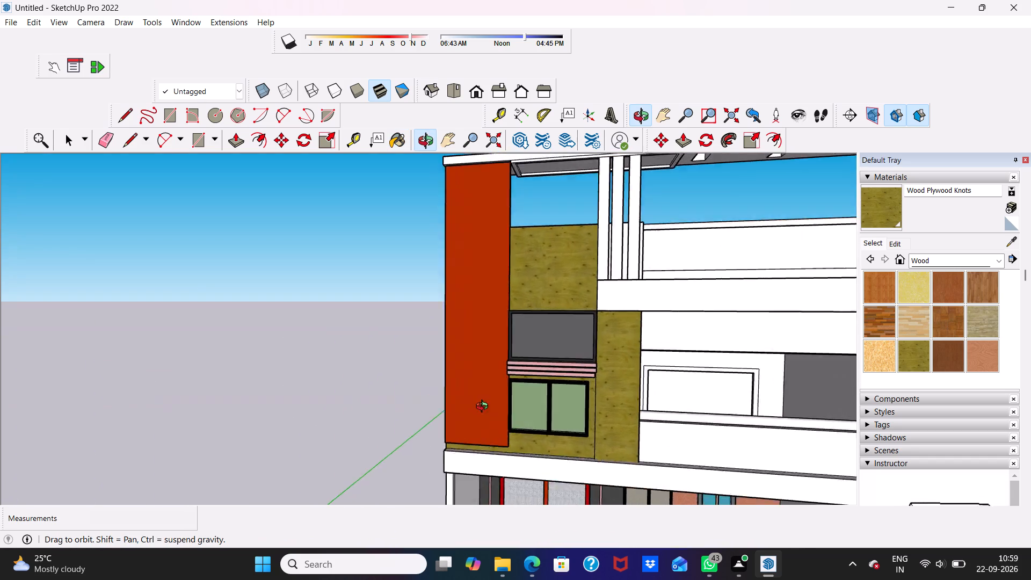
pyautogui.moveTo(484, 408); pyautogui.dragTo(340, 448, button='middle')
pyautogui.middleClick(339, 448)
pyautogui.scroll(19, 438, 410)
pyautogui.scroll(3, 792, 396)
pyautogui.scroll(4, 677, 389)
pyautogui.click(665, 376)
pyautogui.scroll(-4, 649, 361)
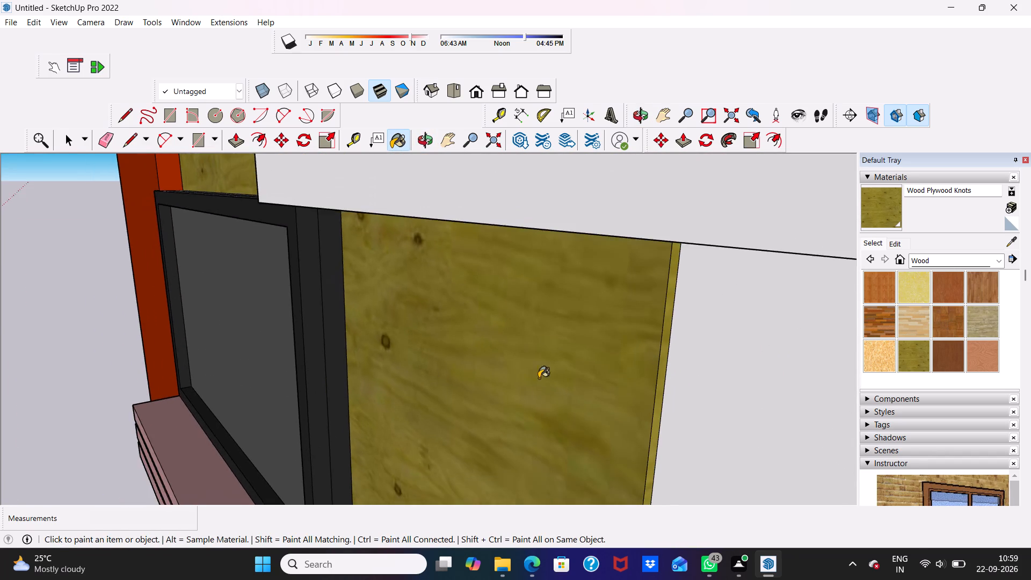
pyautogui.scroll(-2, 411, 380)
pyautogui.moveTo(424, 378); pyautogui.dragTo(642, 434, button='middle')
pyautogui.scroll(-13, 345, 339)
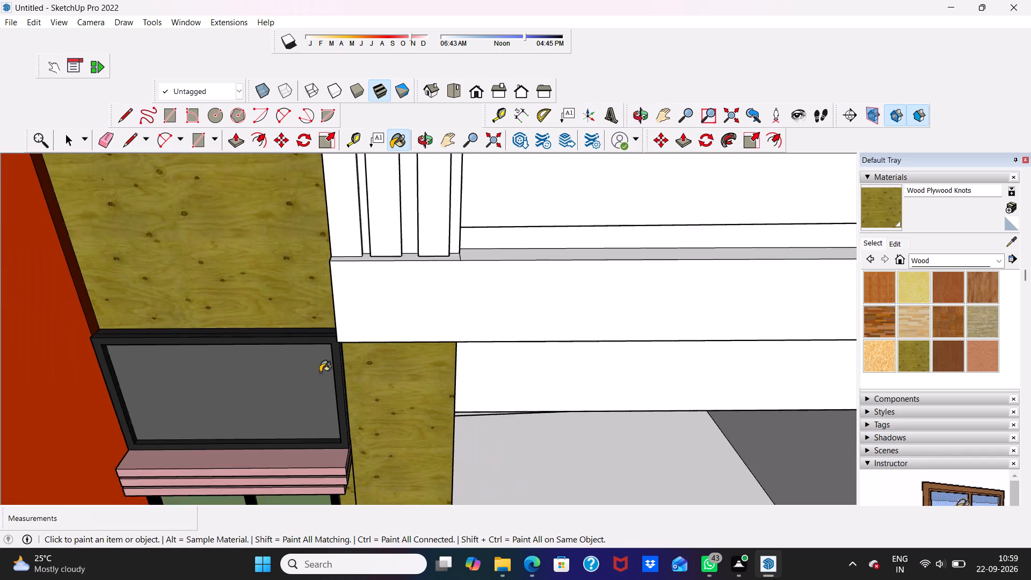
pyautogui.scroll(-7, 316, 295)
pyautogui.moveTo(285, 266); pyautogui.dragTo(288, 321, button='middle')
pyautogui.scroll(4, 280, 264)
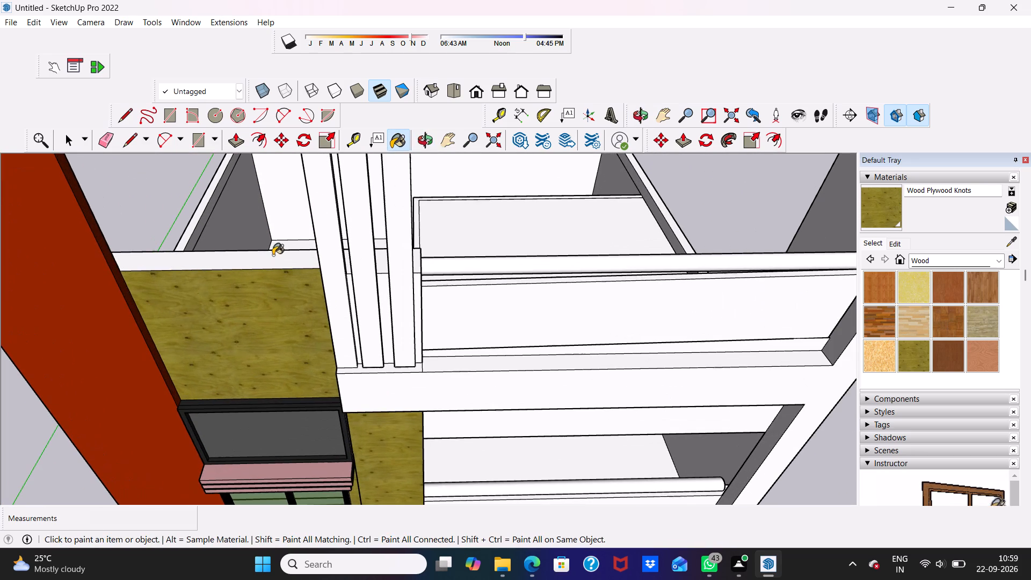
pyautogui.click(272, 254)
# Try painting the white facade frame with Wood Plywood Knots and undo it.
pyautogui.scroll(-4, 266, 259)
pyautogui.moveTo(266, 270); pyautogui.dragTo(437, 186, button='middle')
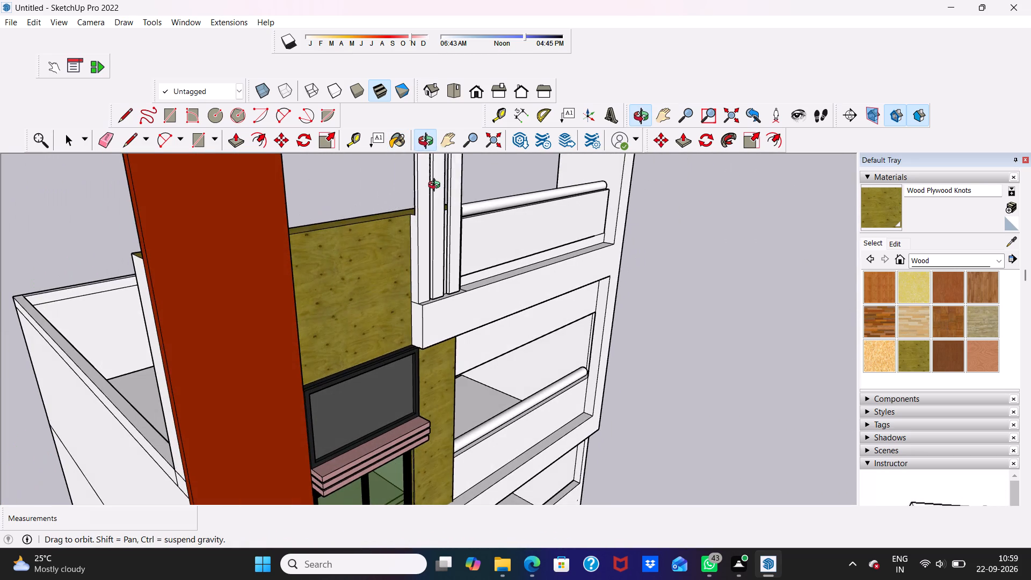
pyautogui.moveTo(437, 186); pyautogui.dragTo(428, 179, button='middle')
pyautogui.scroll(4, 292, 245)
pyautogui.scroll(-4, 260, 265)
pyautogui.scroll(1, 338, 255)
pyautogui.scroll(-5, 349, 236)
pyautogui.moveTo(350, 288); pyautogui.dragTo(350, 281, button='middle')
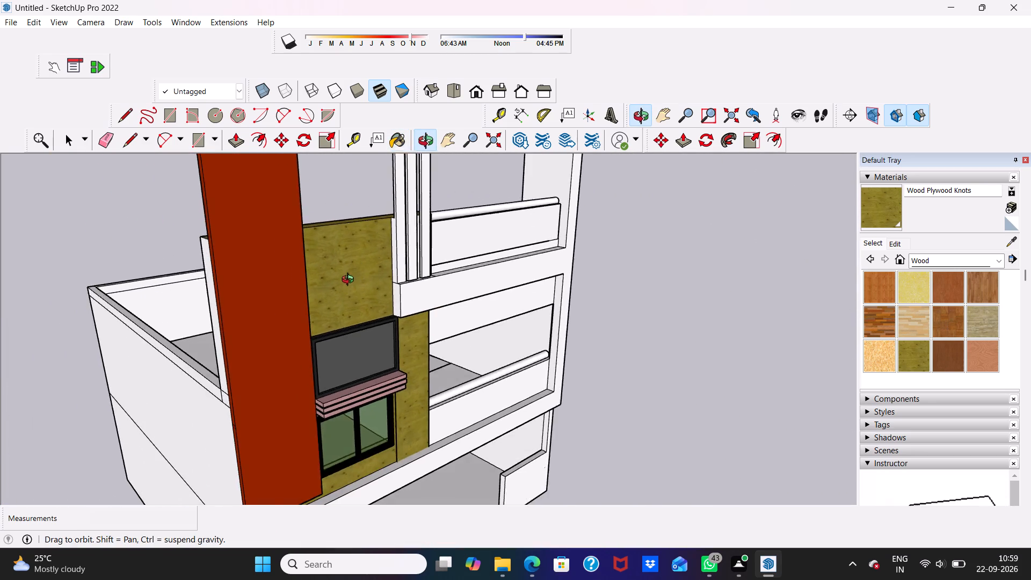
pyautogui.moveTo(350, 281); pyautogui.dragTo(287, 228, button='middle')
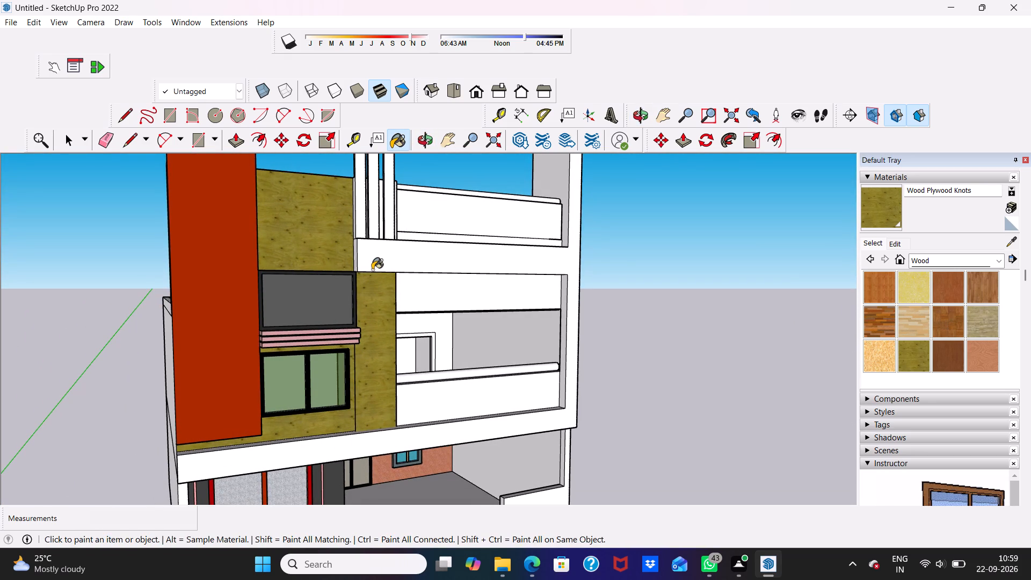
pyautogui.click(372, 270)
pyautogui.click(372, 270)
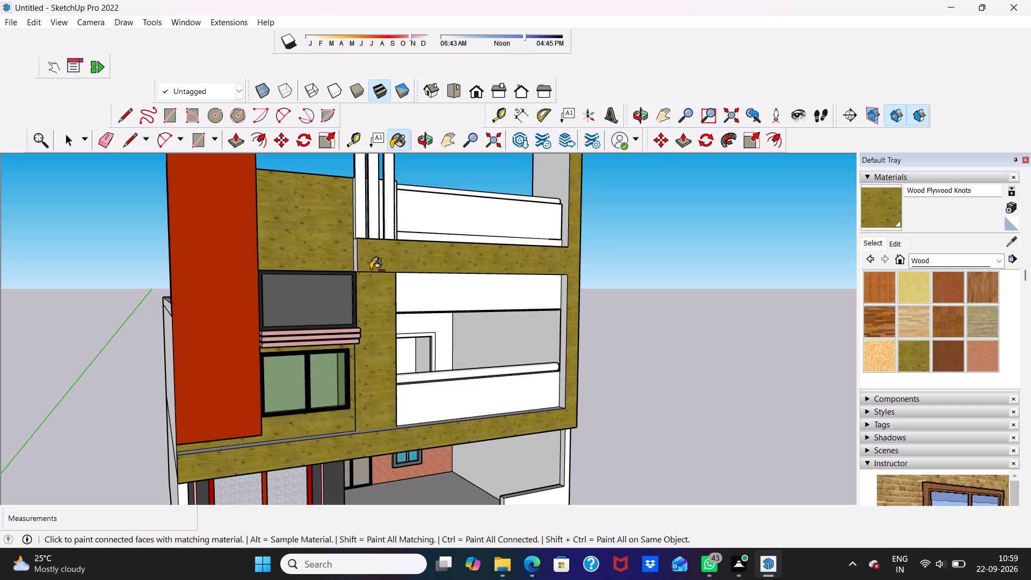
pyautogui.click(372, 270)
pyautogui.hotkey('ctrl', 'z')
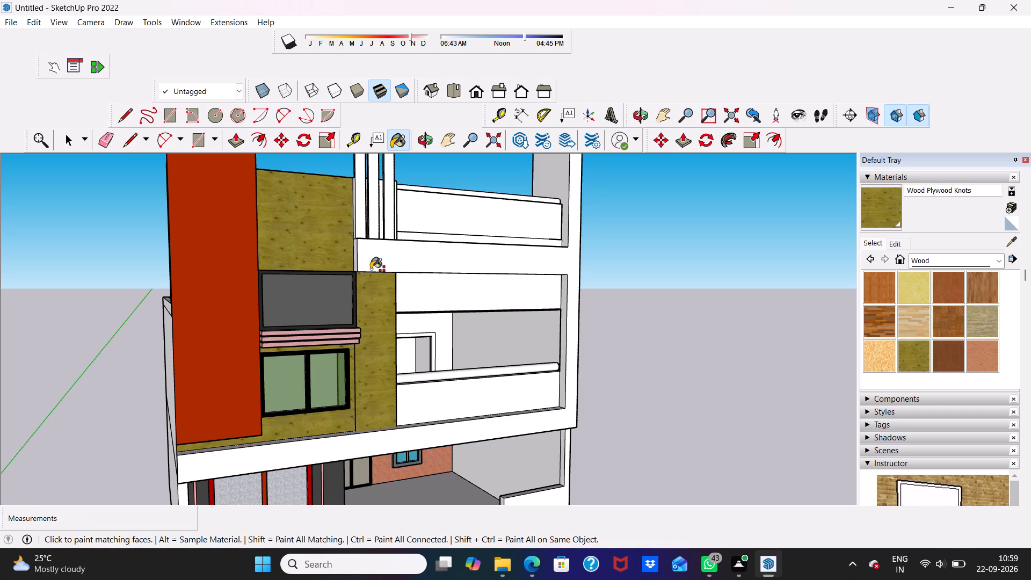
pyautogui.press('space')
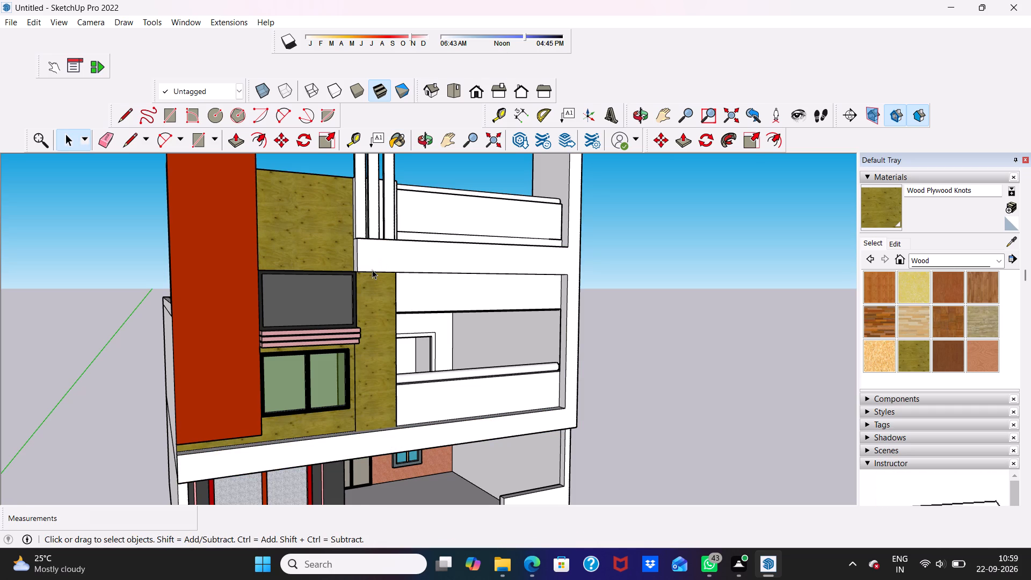
# Paint the recessed strip behind the upper vertical fins and the front faces of two fins with Formica Laminate Dark from Synthetic Surfaces.
pyautogui.scroll(-4, 356, 263)
pyautogui.scroll(1, 1007, 266)
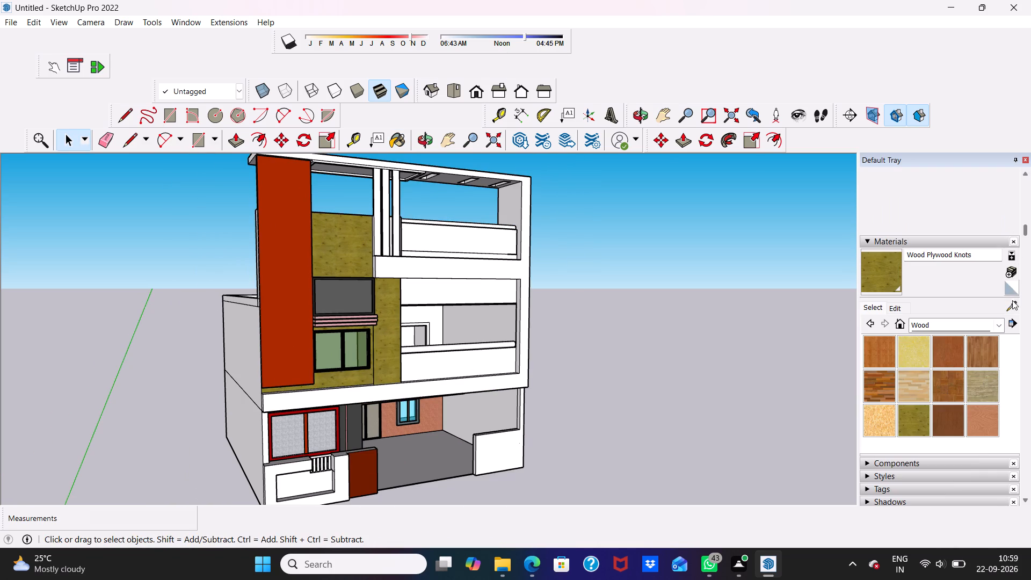
pyautogui.click(1000, 321)
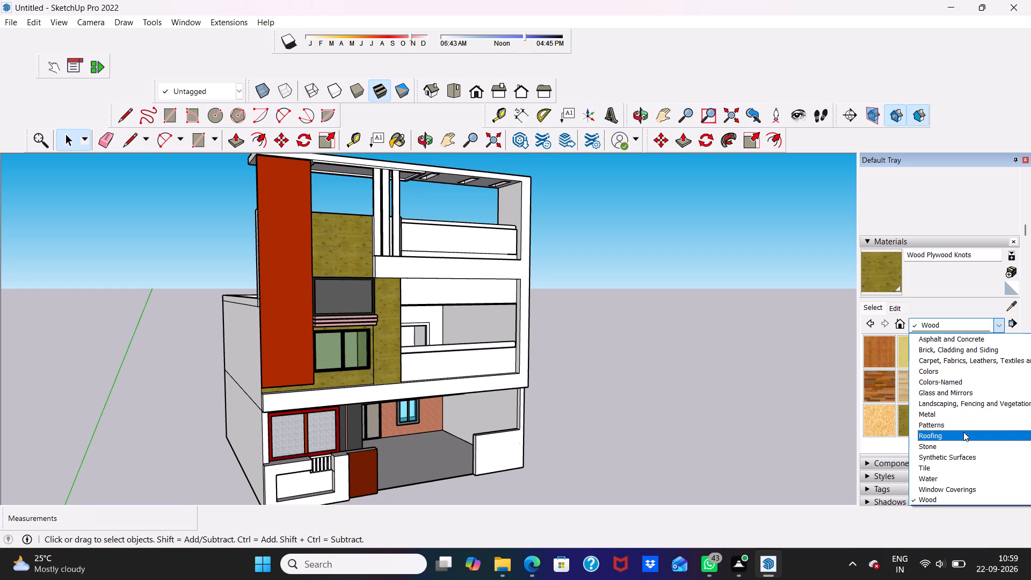
pyautogui.click(950, 453)
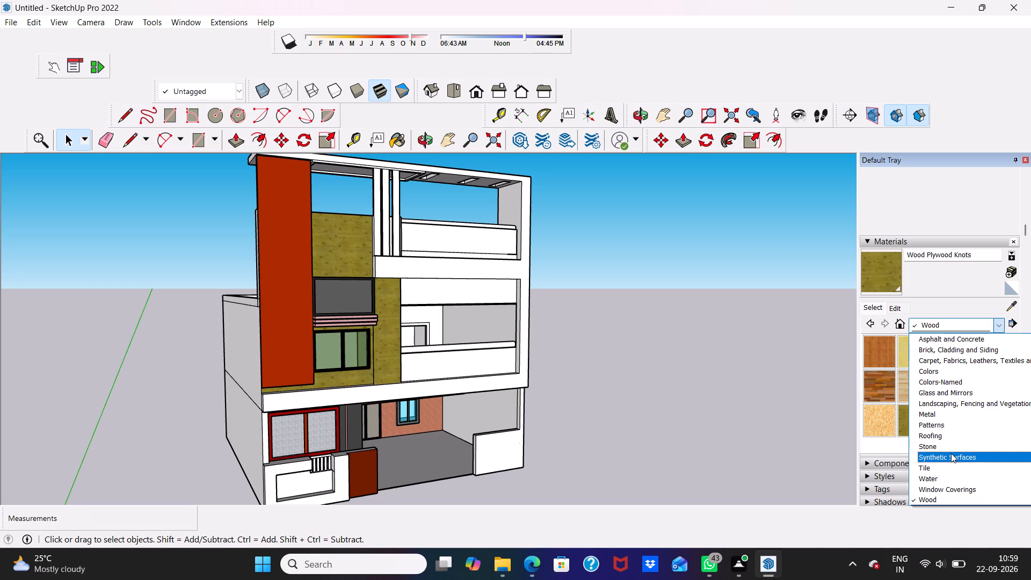
pyautogui.scroll(1, 967, 339)
pyautogui.scroll(1, 988, 411)
pyautogui.click(987, 413)
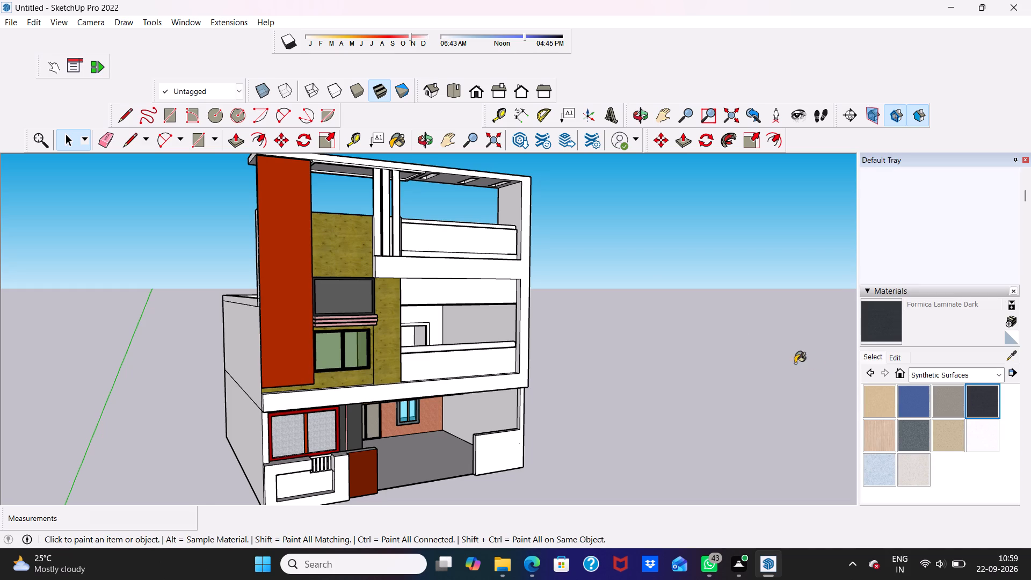
pyautogui.scroll(2, 653, 302)
pyautogui.scroll(-4, 286, 169)
pyautogui.scroll(13, 303, 204)
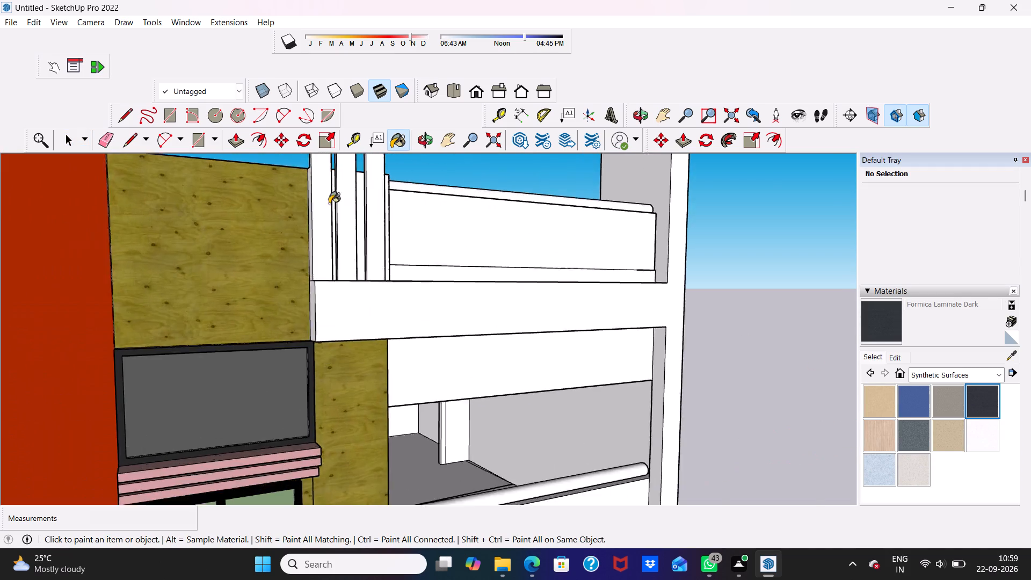
pyautogui.scroll(9, 329, 204)
pyautogui.click(337, 196)
pyautogui.scroll(1, 352, 198)
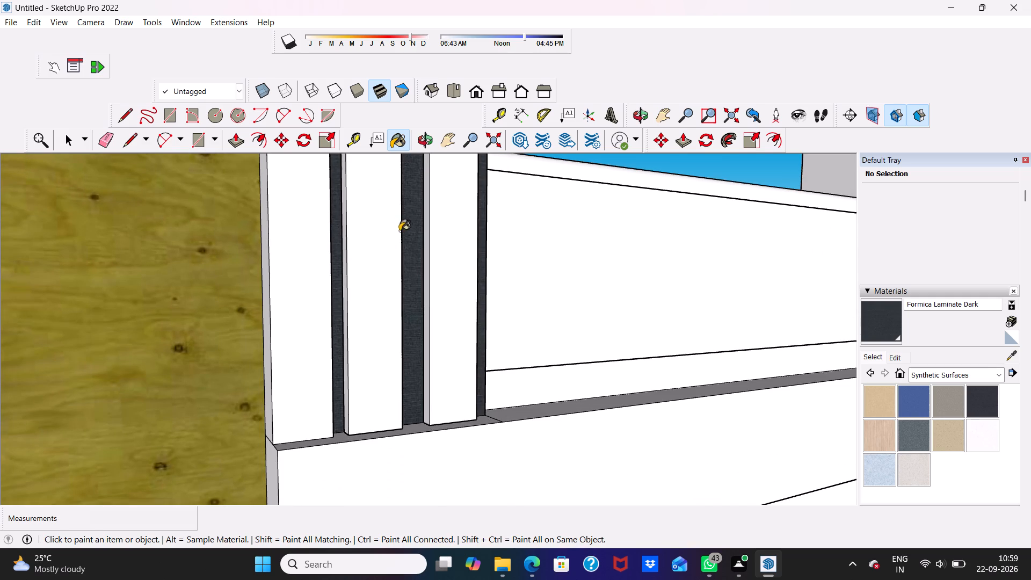
pyautogui.click(387, 237)
pyautogui.click(310, 262)
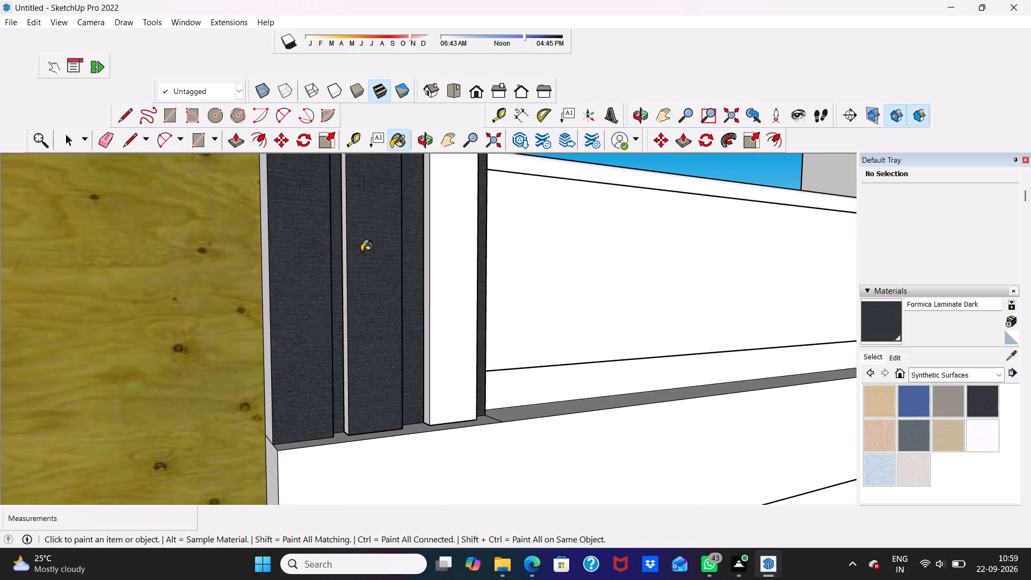
# Paint the third fin's front face and the fin side faces towards the plywood wall panel with Formica Laminate Dark.
pyautogui.scroll(10, 362, 251)
pyautogui.click(329, 267)
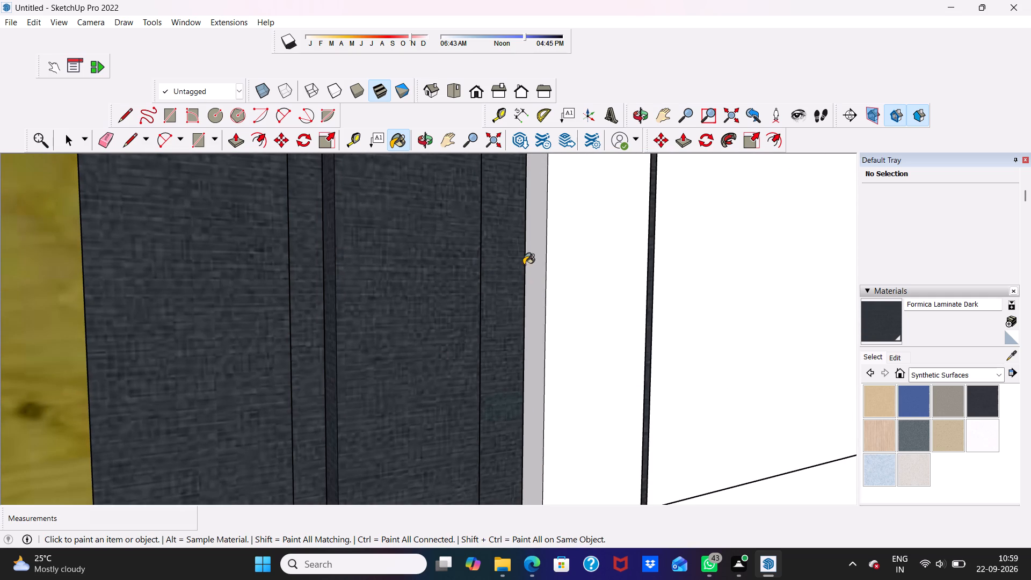
pyautogui.click(536, 265)
pyautogui.click(560, 260)
pyautogui.scroll(-10, 562, 247)
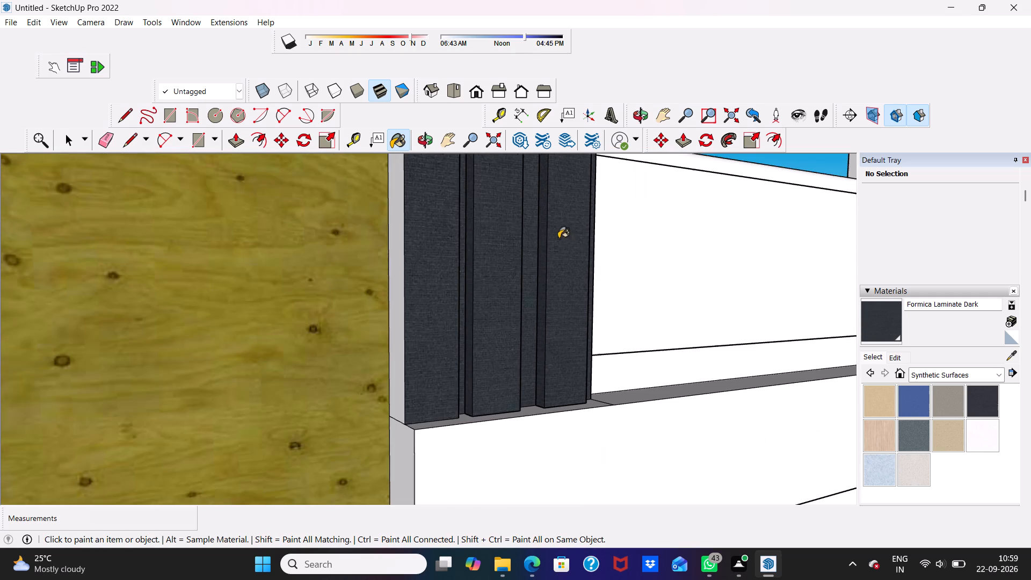
pyautogui.moveTo(473, 270); pyautogui.dragTo(558, 271, button='middle')
pyautogui.click(430, 247)
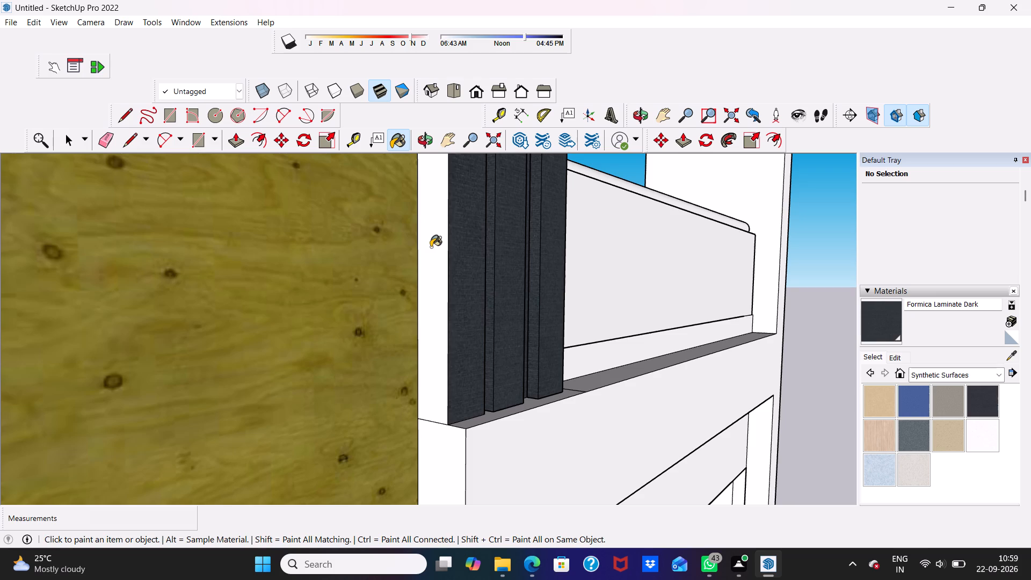
# Paint the remaining unpainted narrow side faces of the vertical fins with Formica Laminate Dark.
pyautogui.moveTo(476, 243); pyautogui.dragTo(251, 294, button='middle')
pyautogui.scroll(5, 368, 239)
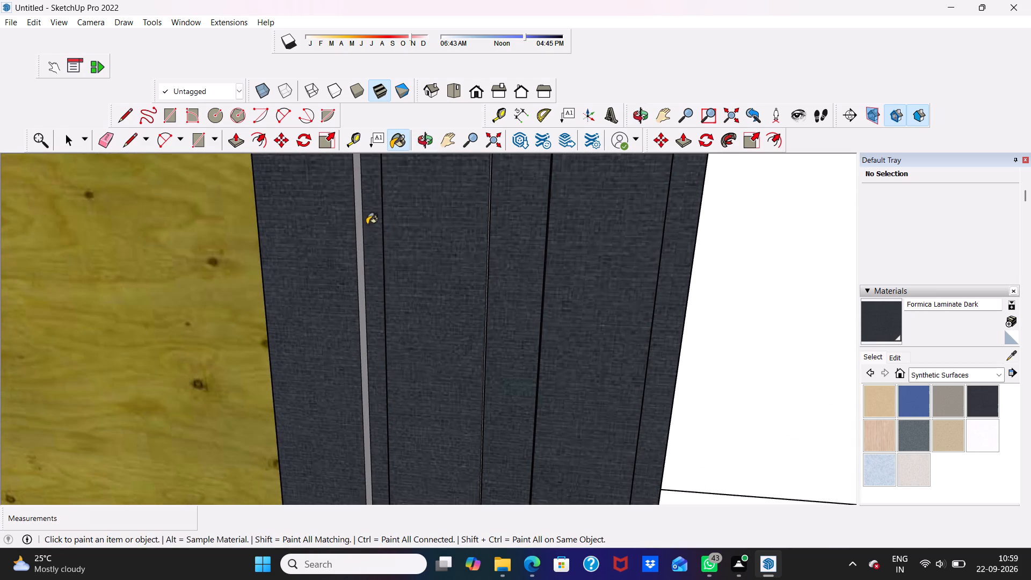
pyautogui.click(360, 222)
pyautogui.scroll(2, 359, 225)
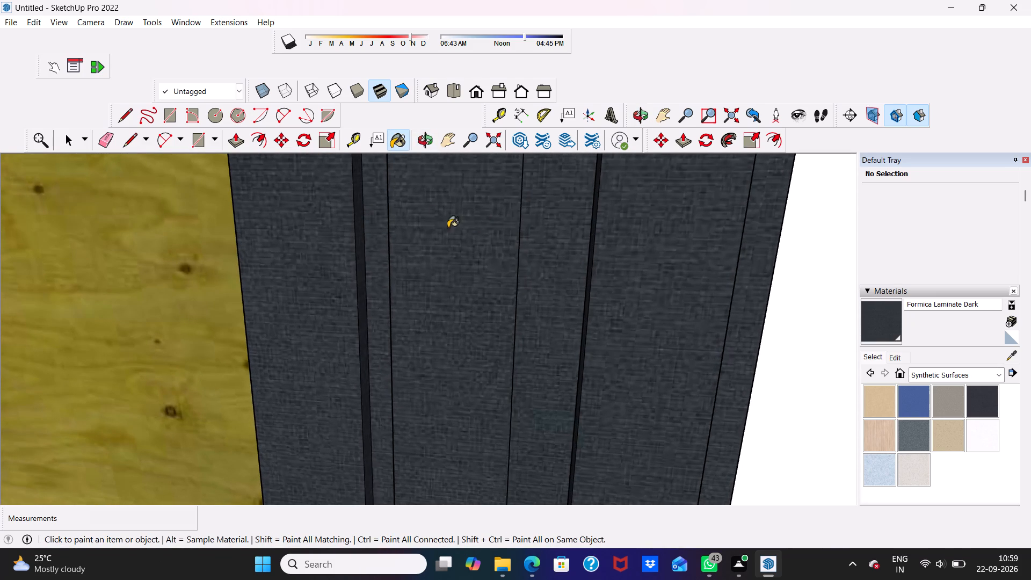
pyautogui.moveTo(446, 228); pyautogui.dragTo(351, 225, button='middle')
pyautogui.scroll(1, 395, 218)
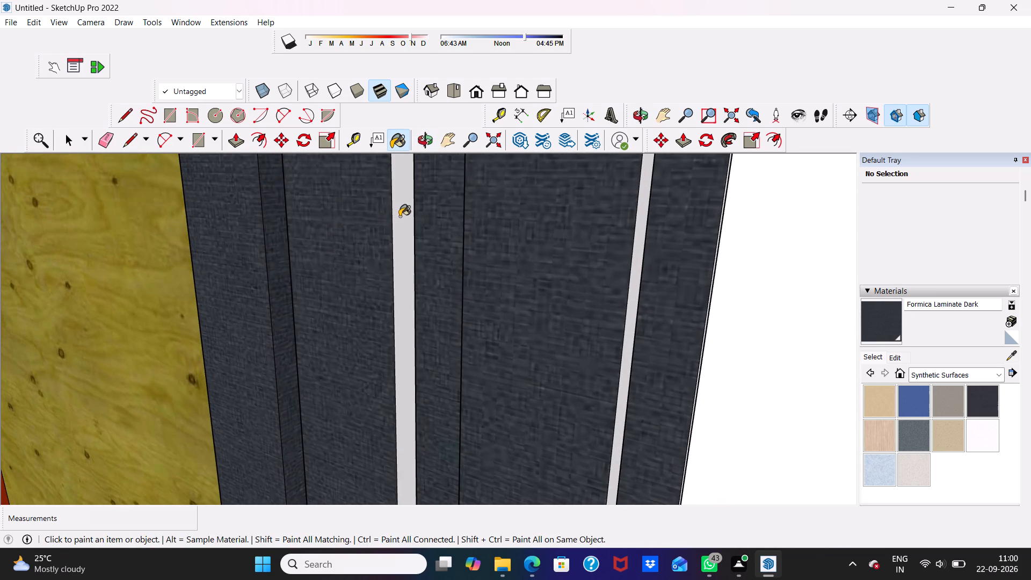
pyautogui.click(400, 216)
pyautogui.click(635, 235)
pyautogui.scroll(-5, 634, 226)
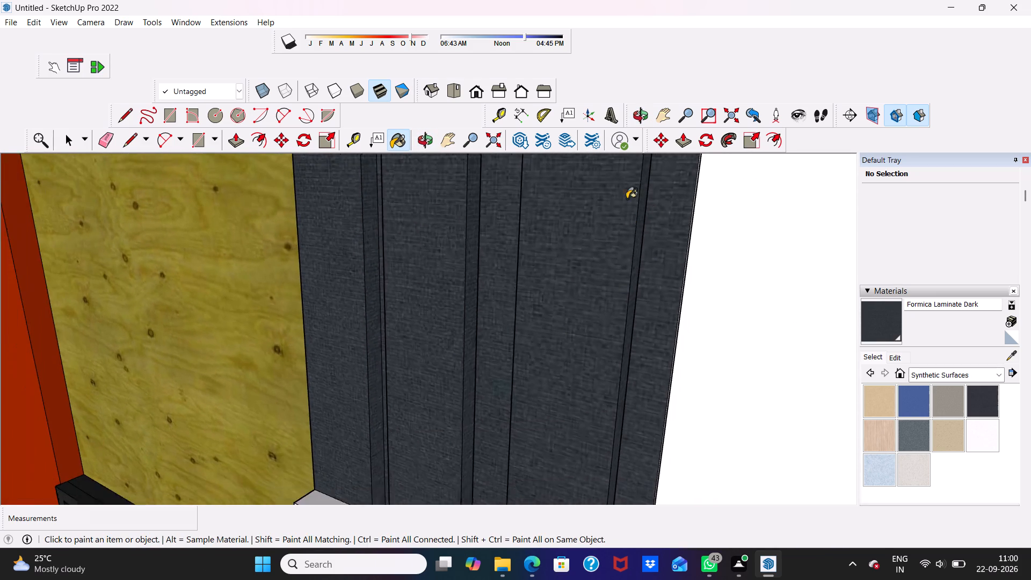
# Review the painted vertical fins from the side and as part of the whole front elevation.
pyautogui.scroll(-2, 627, 199)
pyautogui.moveTo(631, 201); pyautogui.dragTo(541, 200, button='middle')
pyautogui.scroll(-3, 419, 214)
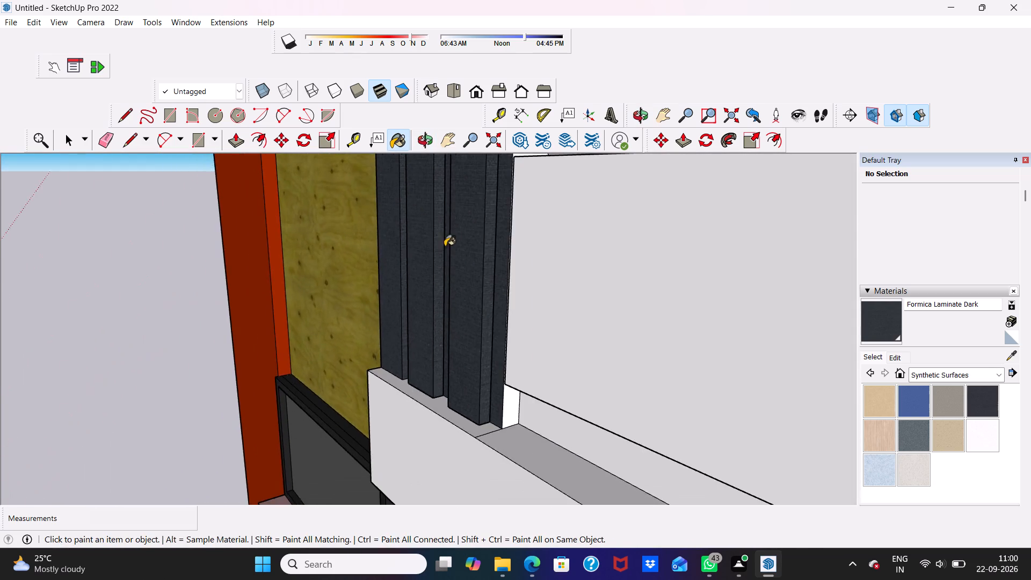
pyautogui.scroll(-20, 445, 247)
pyautogui.scroll(-6, 445, 247)
pyautogui.moveTo(411, 210); pyautogui.dragTo(526, 205, button='middle')
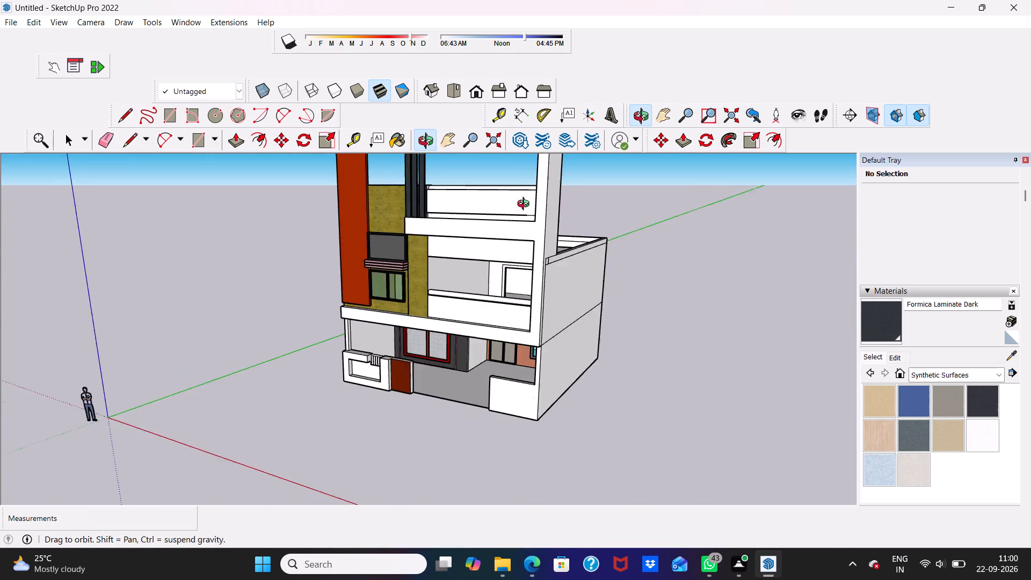
pyautogui.moveTo(526, 205); pyautogui.dragTo(590, 197, button='middle')
pyautogui.scroll(-10, 401, 171)
pyautogui.scroll(7, 401, 157)
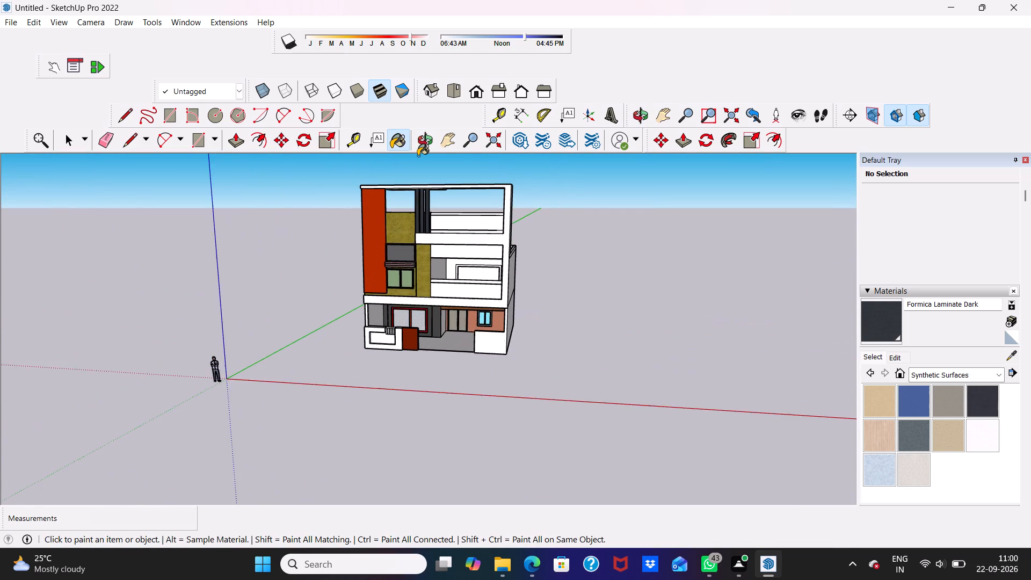
pyautogui.scroll(5, 418, 156)
pyautogui.scroll(3, 478, 212)
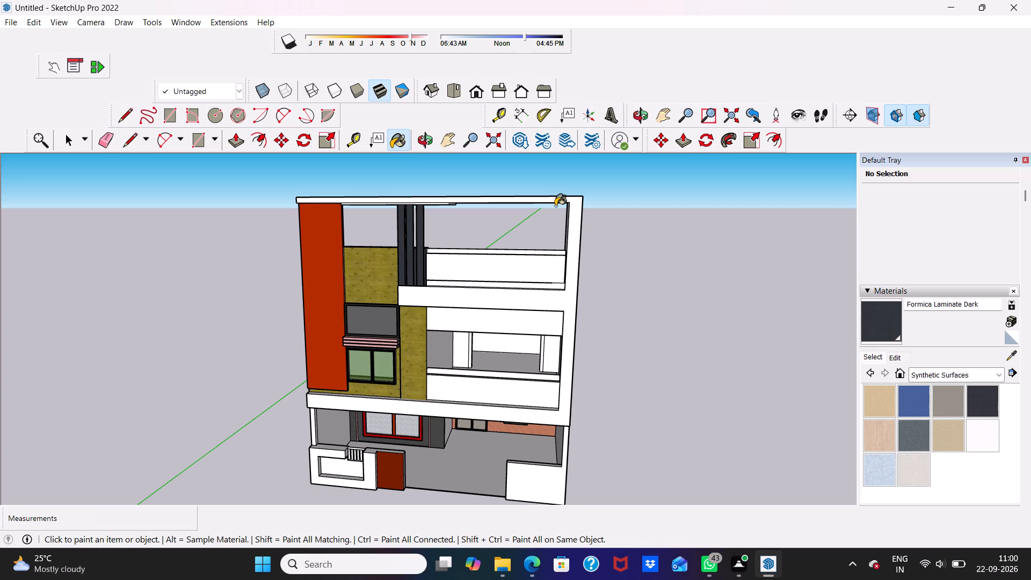
pyautogui.press('space')
# Browse the Colors material collection for a shade for the white facade frame.
pyautogui.scroll(1, 555, 205)
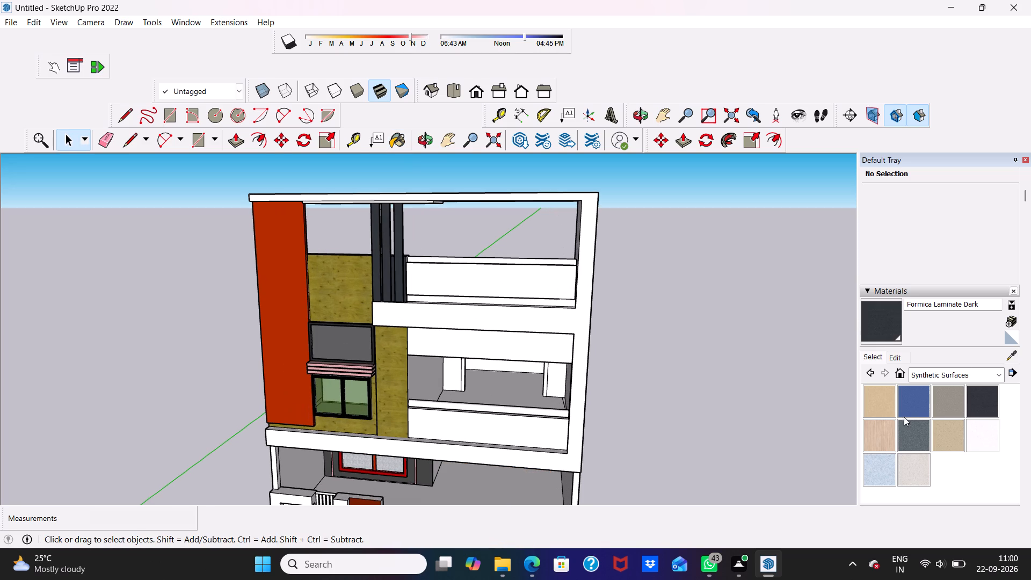
pyautogui.click(1002, 378)
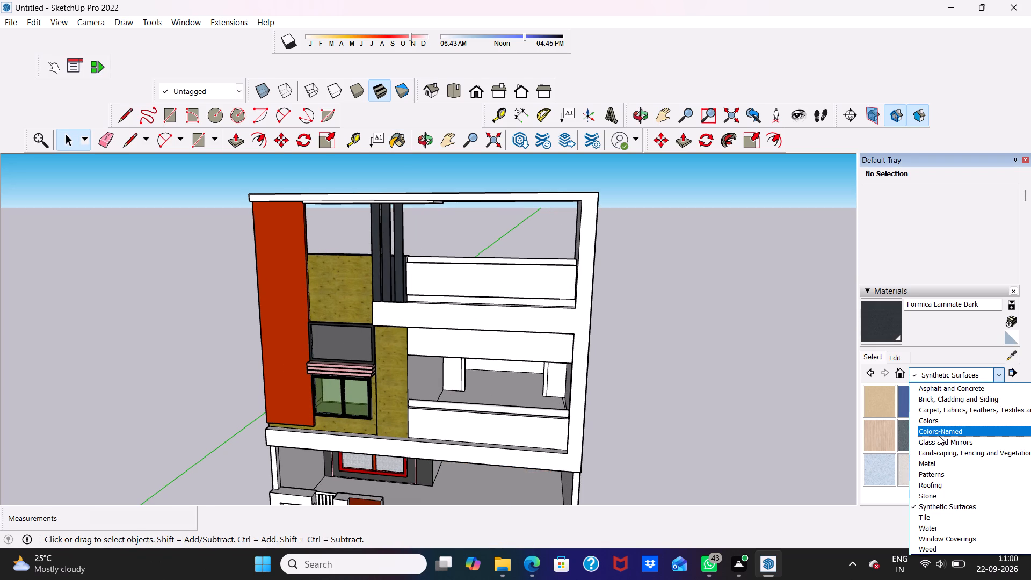
pyautogui.click(942, 419)
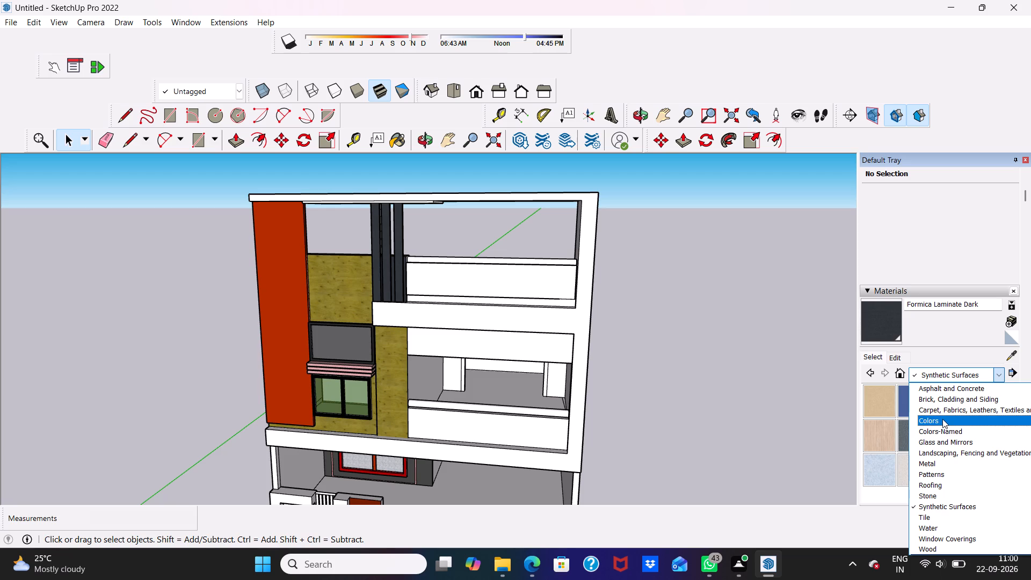
pyautogui.scroll(-4, 915, 418)
pyautogui.scroll(2, 925, 421)
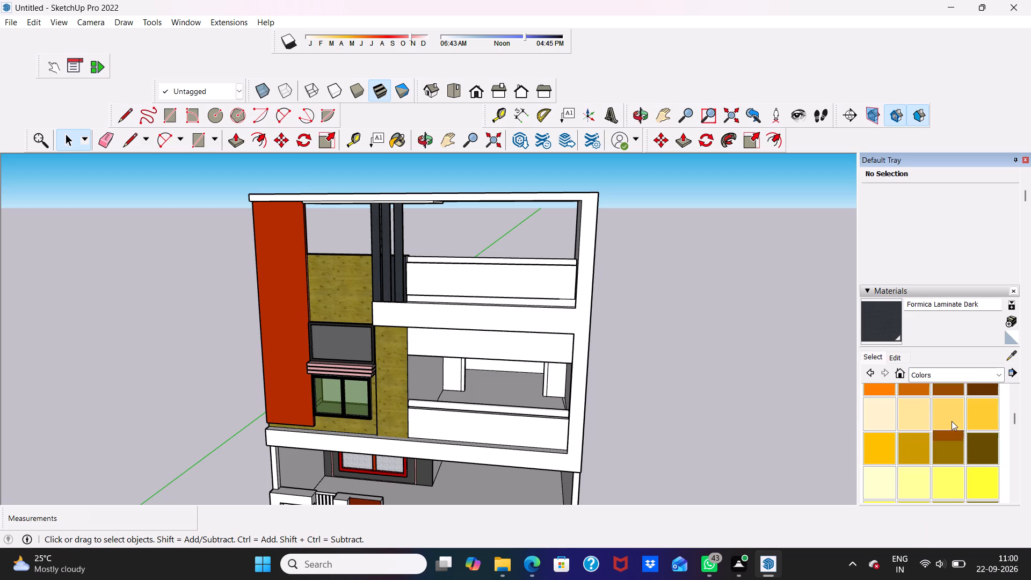
pyautogui.scroll(10, 952, 421)
pyautogui.scroll(-7, 945, 418)
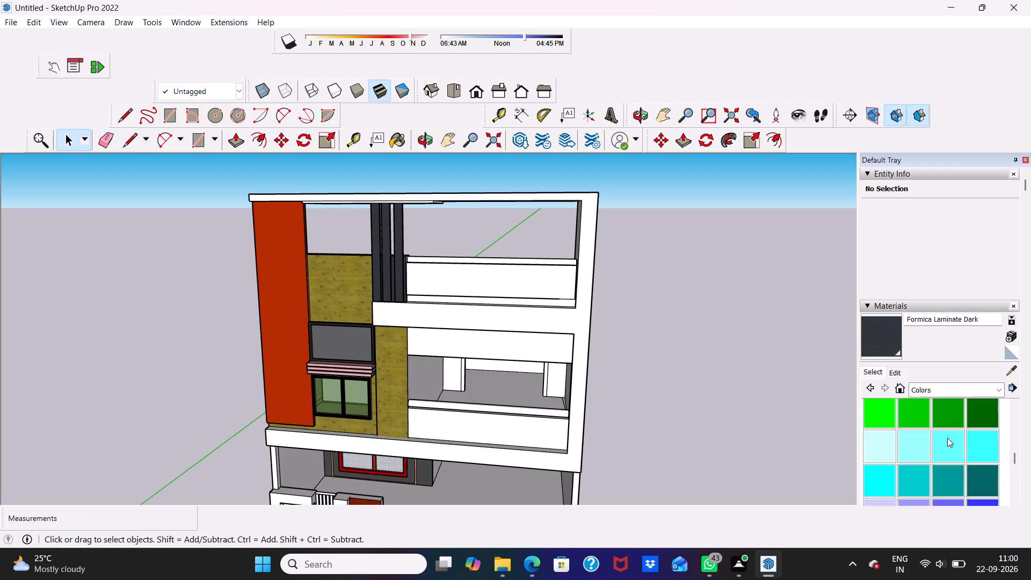
pyautogui.scroll(-7, 947, 437)
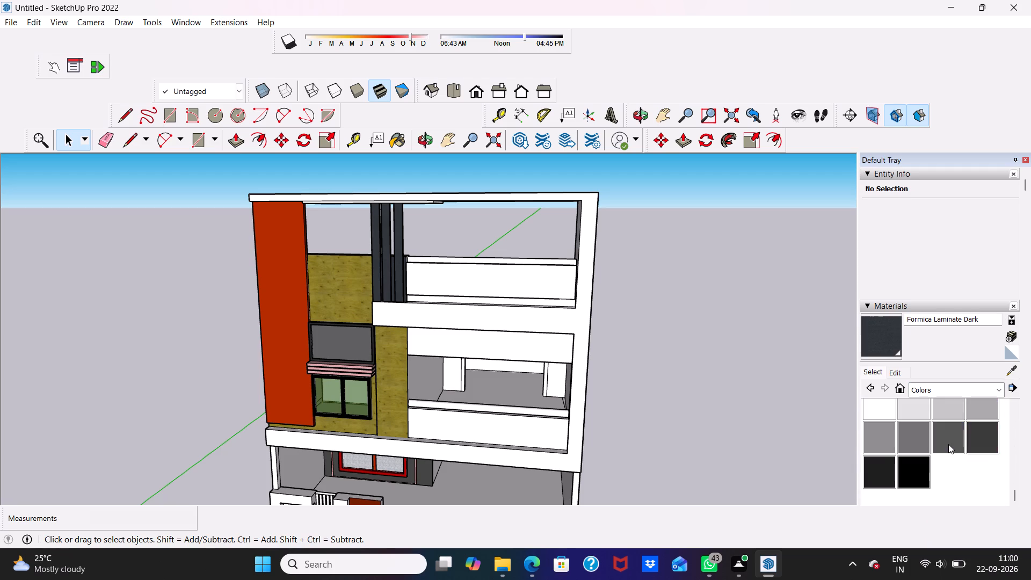
pyautogui.scroll(9, 948, 444)
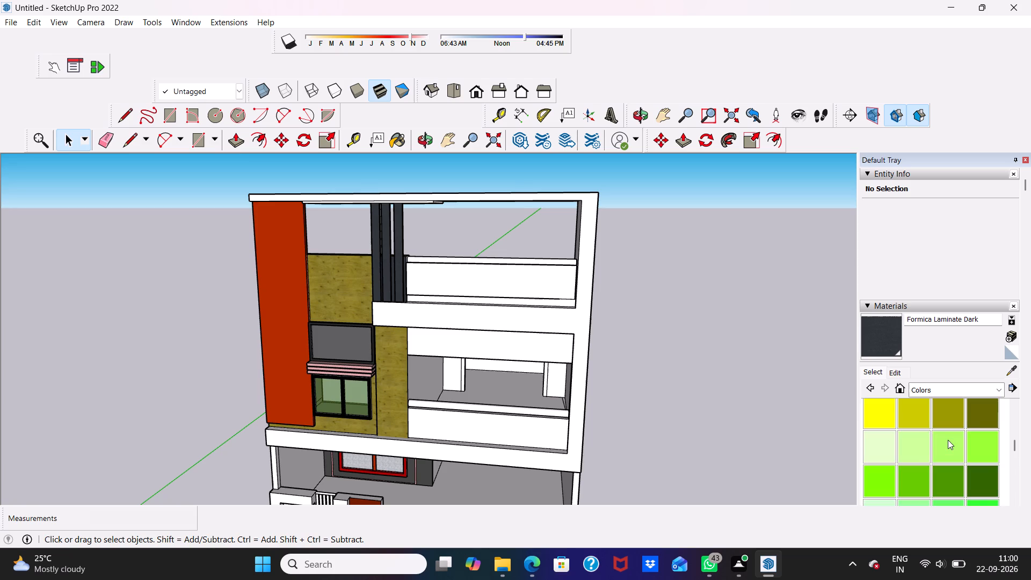
pyautogui.scroll(1, 948, 440)
pyautogui.scroll(-1, 948, 440)
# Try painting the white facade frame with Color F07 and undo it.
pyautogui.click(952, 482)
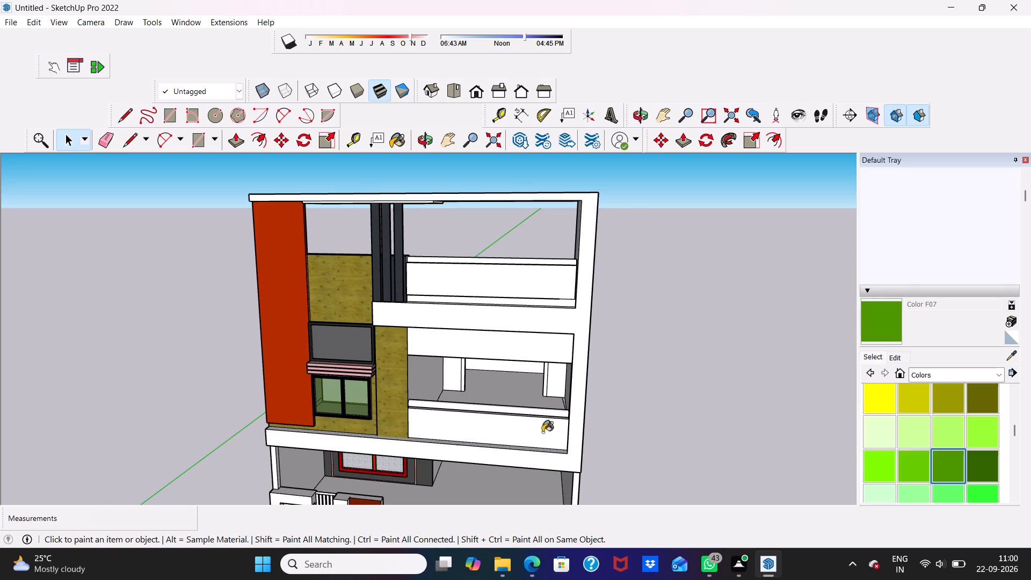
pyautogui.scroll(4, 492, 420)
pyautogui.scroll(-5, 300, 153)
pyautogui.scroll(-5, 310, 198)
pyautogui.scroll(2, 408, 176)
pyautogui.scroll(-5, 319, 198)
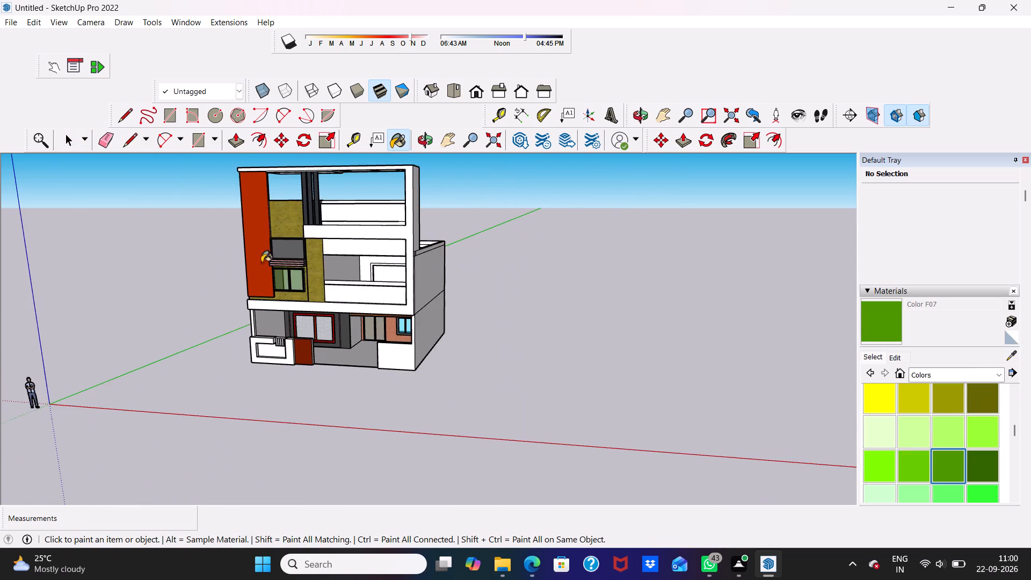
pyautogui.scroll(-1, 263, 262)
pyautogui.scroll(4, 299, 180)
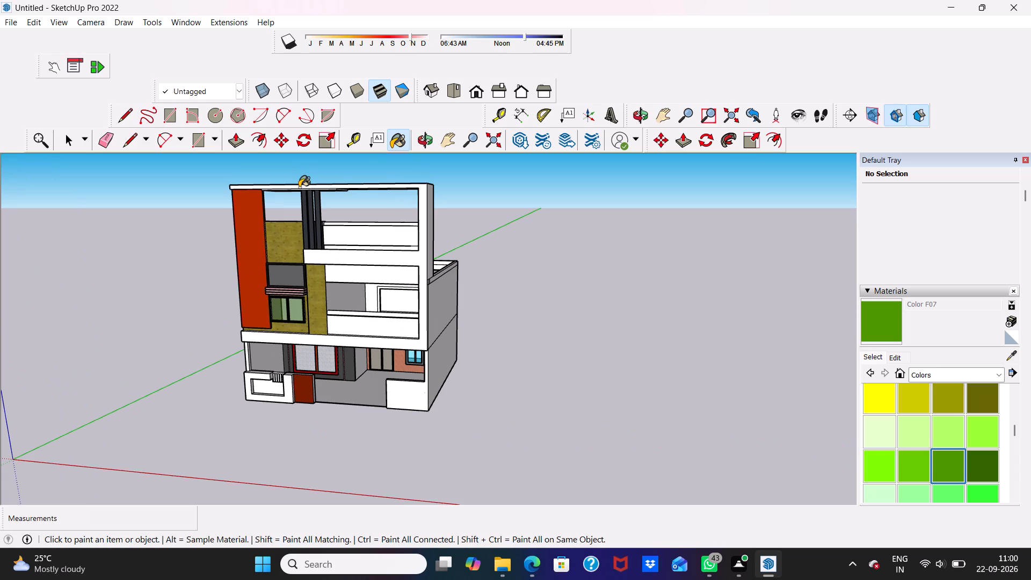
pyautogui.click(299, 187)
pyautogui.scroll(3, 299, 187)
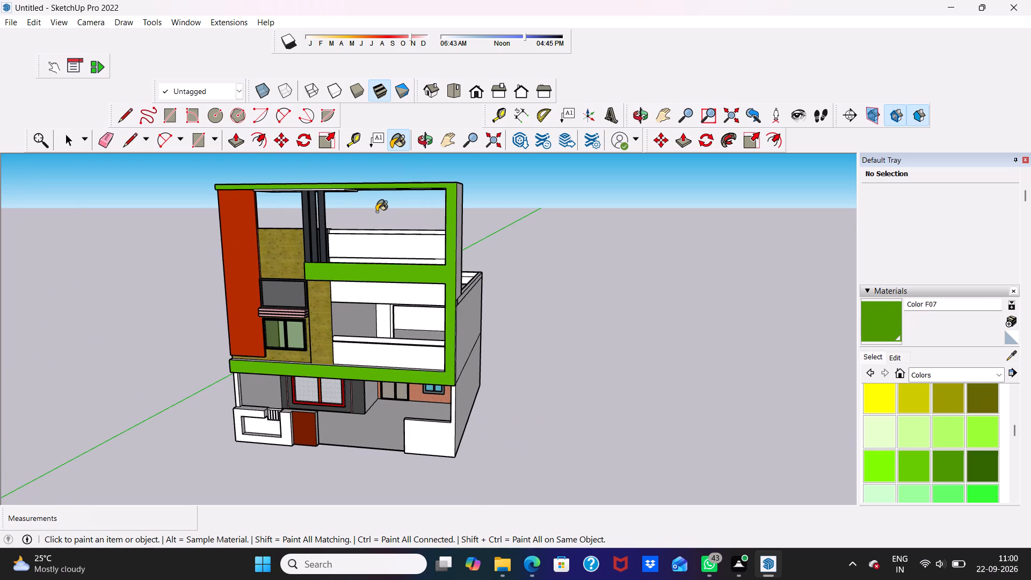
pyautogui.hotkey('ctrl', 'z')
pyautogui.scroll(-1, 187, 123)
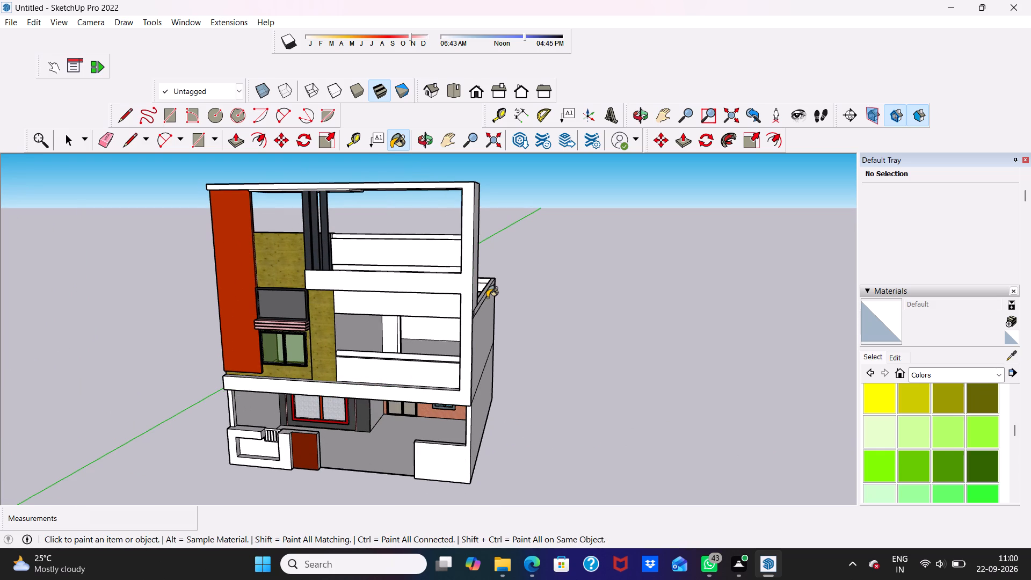
# Draw a line about 1' 8" long across the white frame's side column, level with the top of the upper horizontal beam.
pyautogui.press('space')
pyautogui.scroll(2, 487, 298)
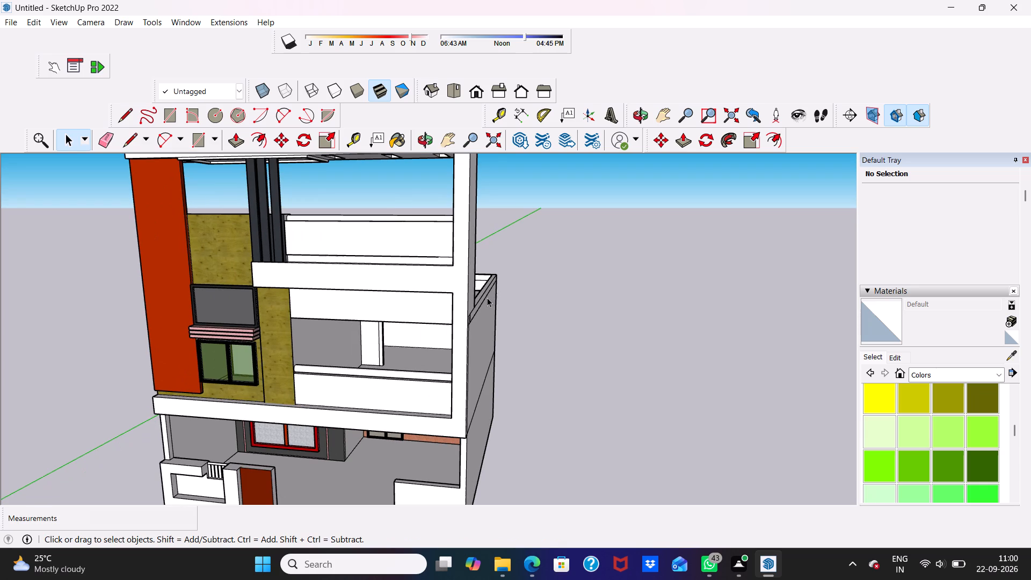
pyautogui.click(135, 134)
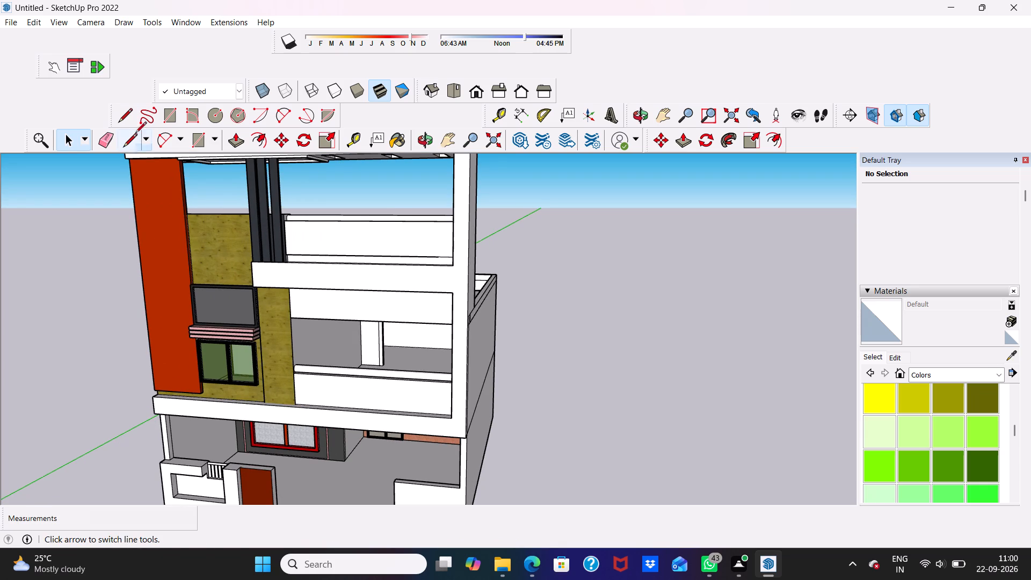
pyautogui.scroll(2, 498, 293)
pyautogui.click(441, 262)
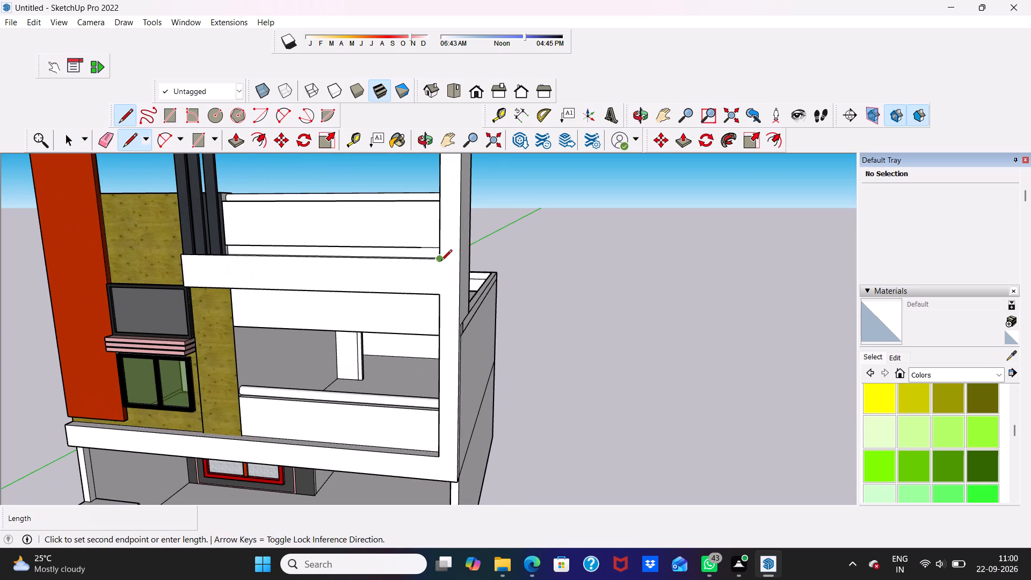
pyautogui.click(458, 264)
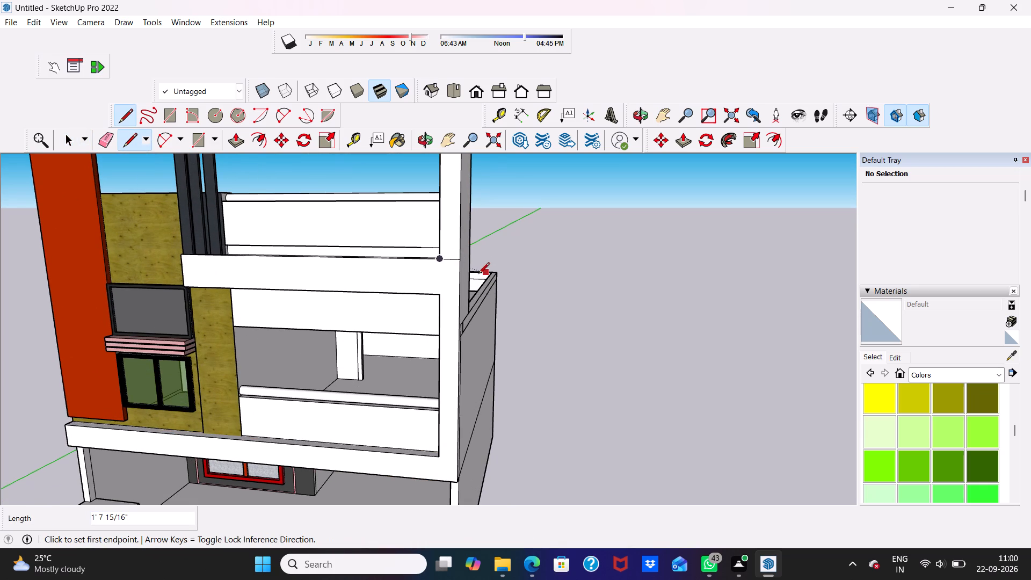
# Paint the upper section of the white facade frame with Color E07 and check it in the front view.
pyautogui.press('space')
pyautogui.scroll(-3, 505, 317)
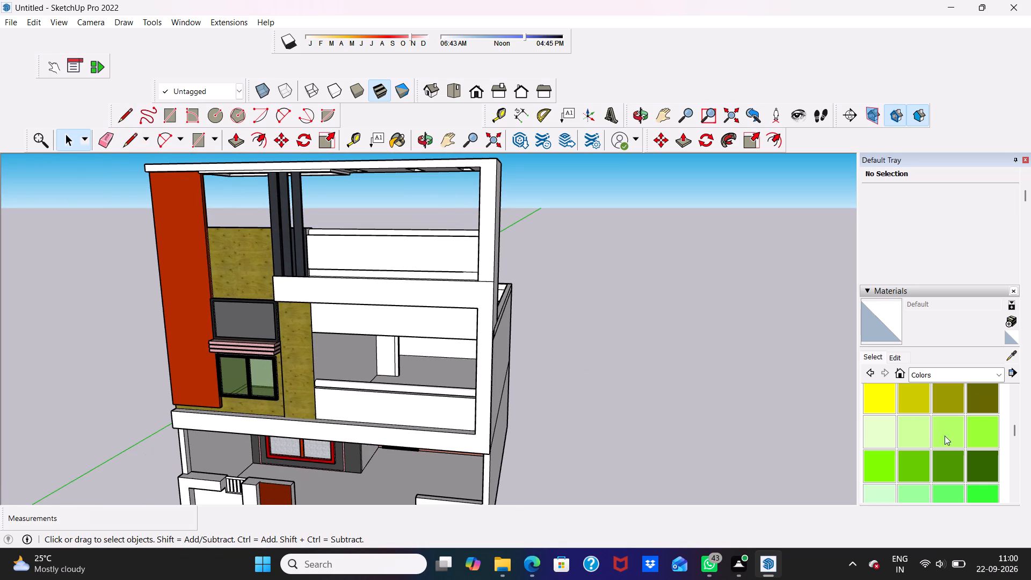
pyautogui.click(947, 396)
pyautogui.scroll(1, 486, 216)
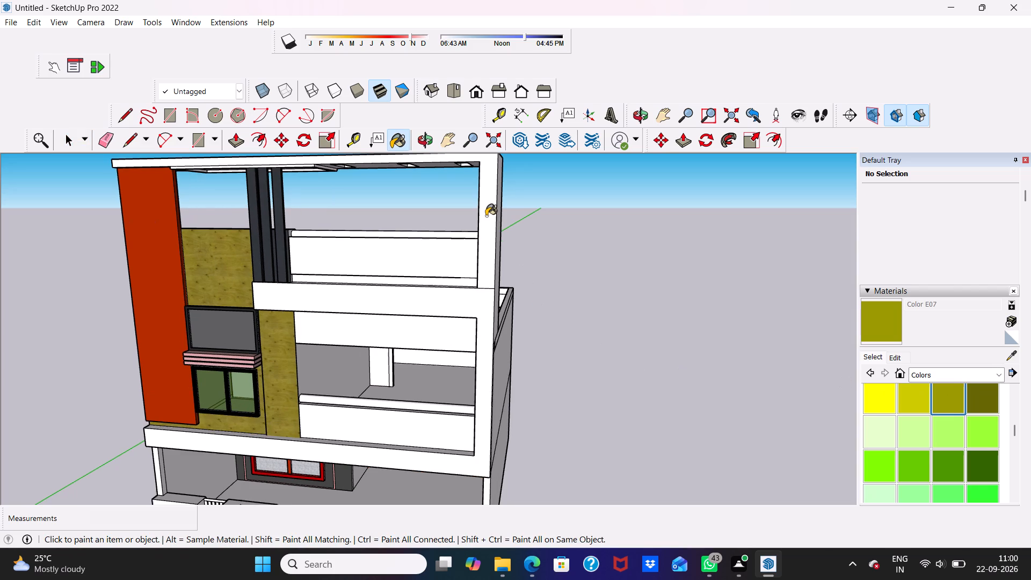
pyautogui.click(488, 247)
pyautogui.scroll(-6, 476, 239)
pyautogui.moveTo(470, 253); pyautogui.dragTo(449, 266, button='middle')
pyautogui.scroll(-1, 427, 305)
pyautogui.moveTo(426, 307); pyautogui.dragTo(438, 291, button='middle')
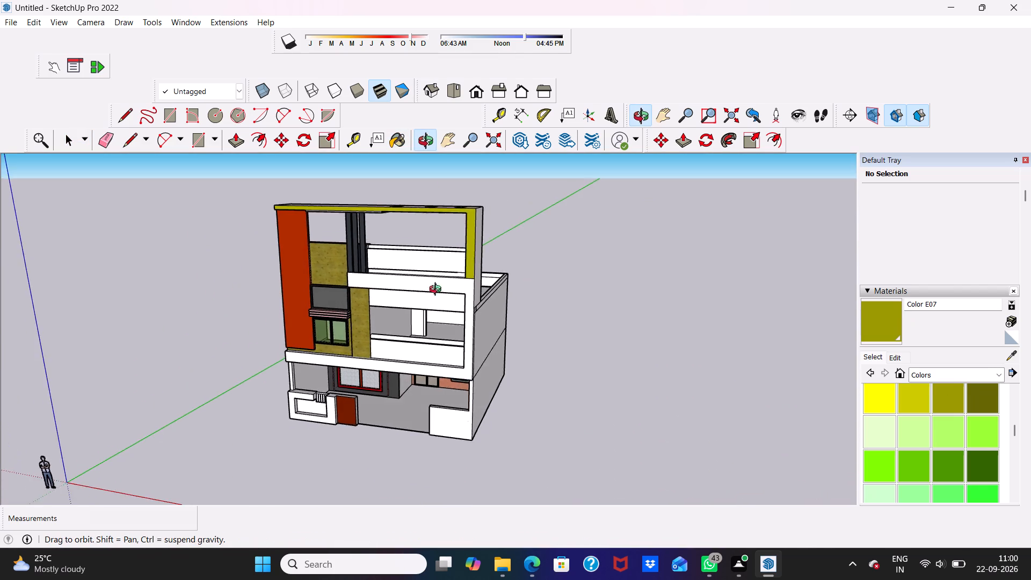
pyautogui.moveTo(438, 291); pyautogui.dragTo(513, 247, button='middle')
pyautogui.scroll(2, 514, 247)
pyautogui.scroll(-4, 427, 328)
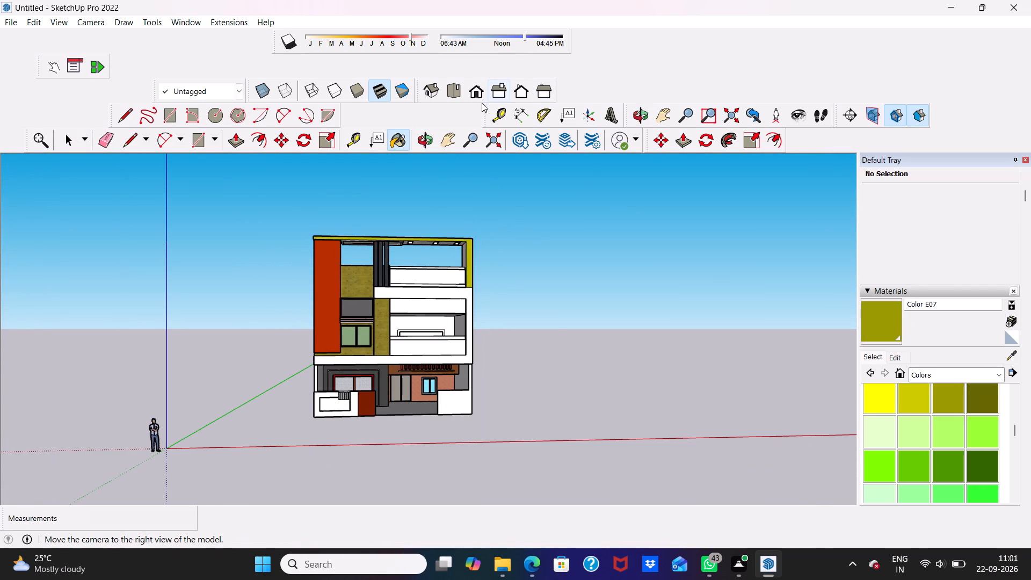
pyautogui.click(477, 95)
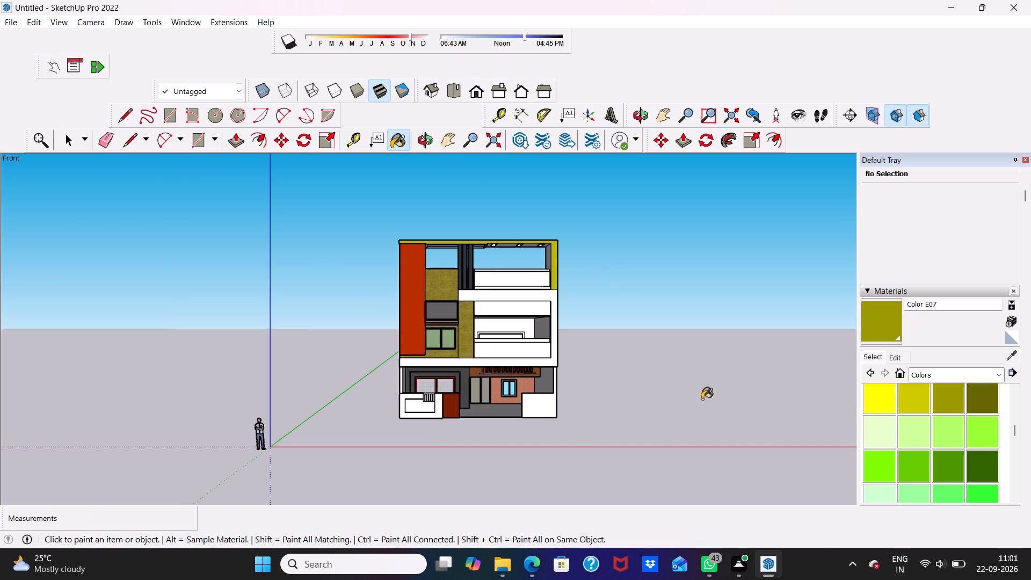
# Paint the front face of the frame's upper section with Asphalt New from the Asphalt and Concrete collection.
pyautogui.click(1001, 377)
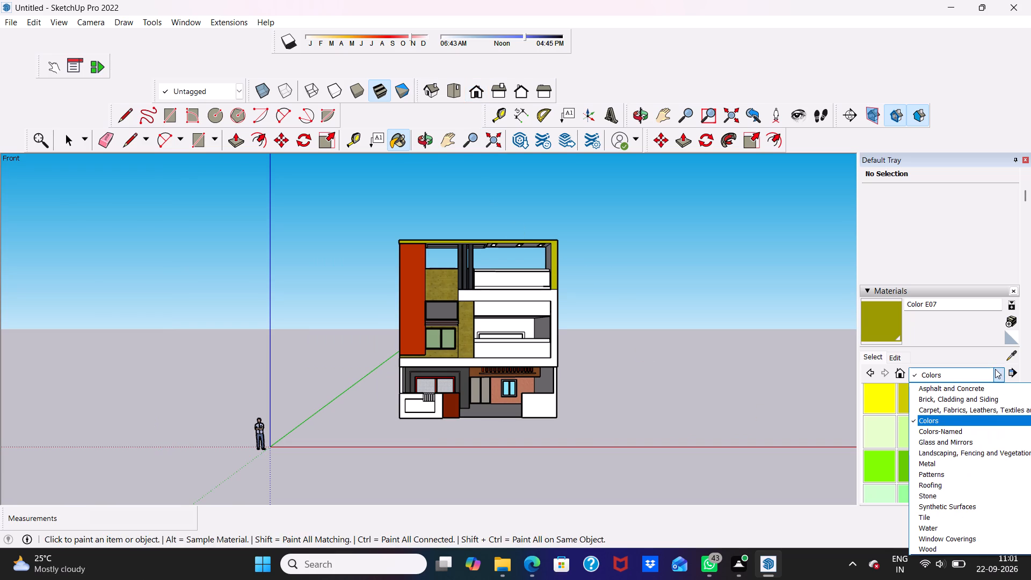
pyautogui.scroll(-1, 892, 441)
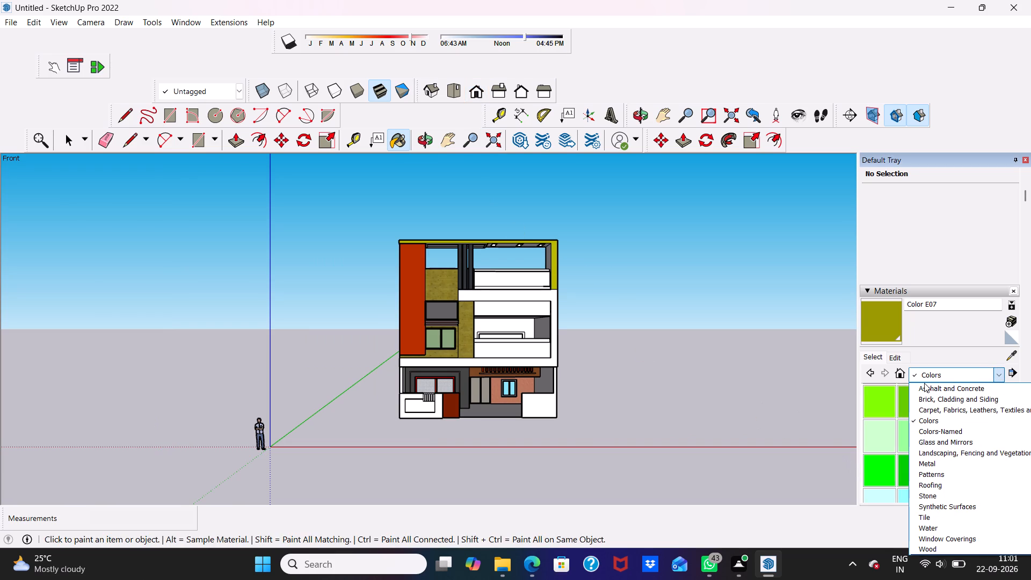
pyautogui.click(924, 382)
pyautogui.click(924, 382)
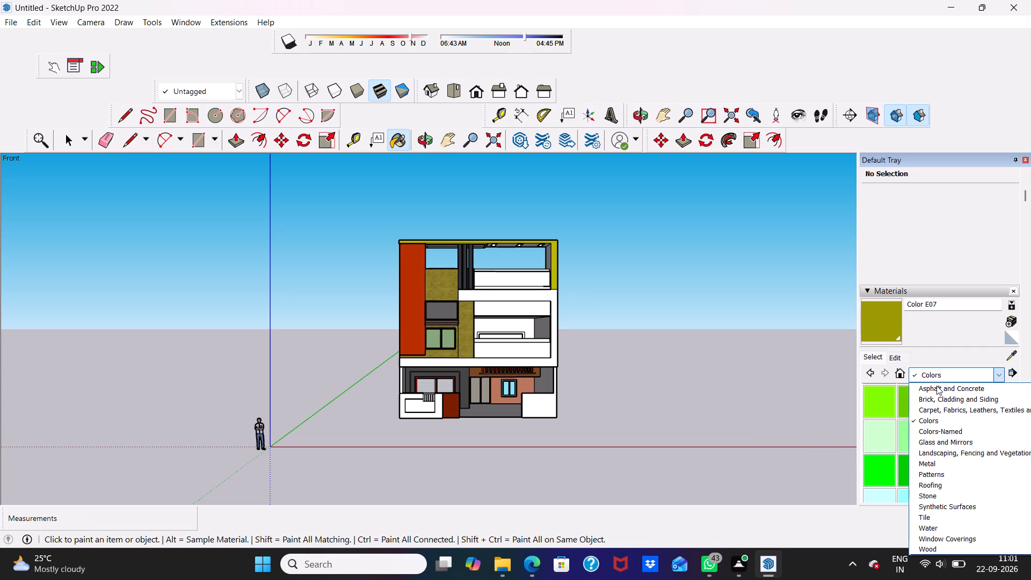
pyautogui.click(938, 387)
pyautogui.scroll(5, 931, 400)
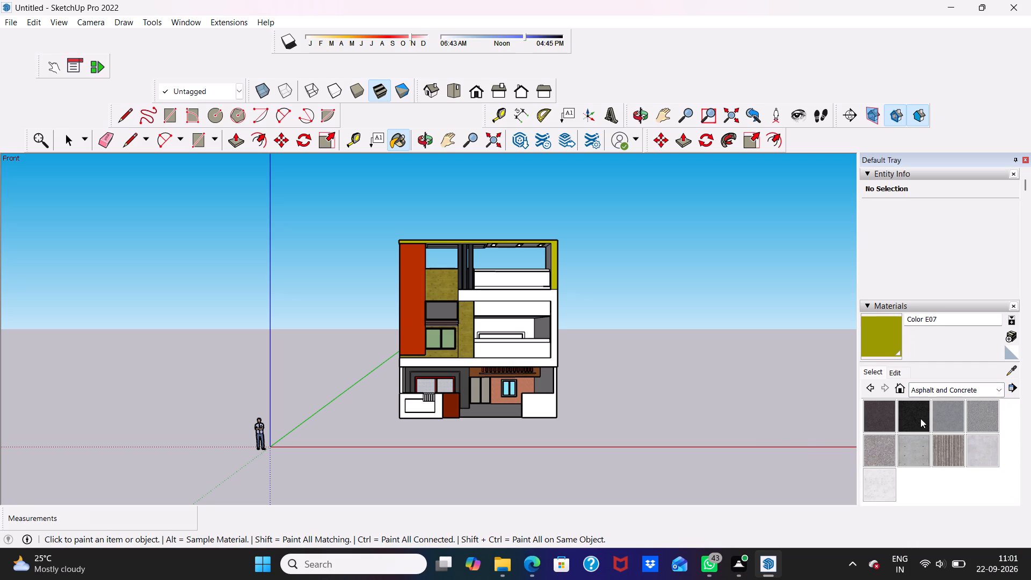
pyautogui.scroll(1, 920, 418)
pyautogui.click(876, 415)
pyautogui.scroll(5, 613, 294)
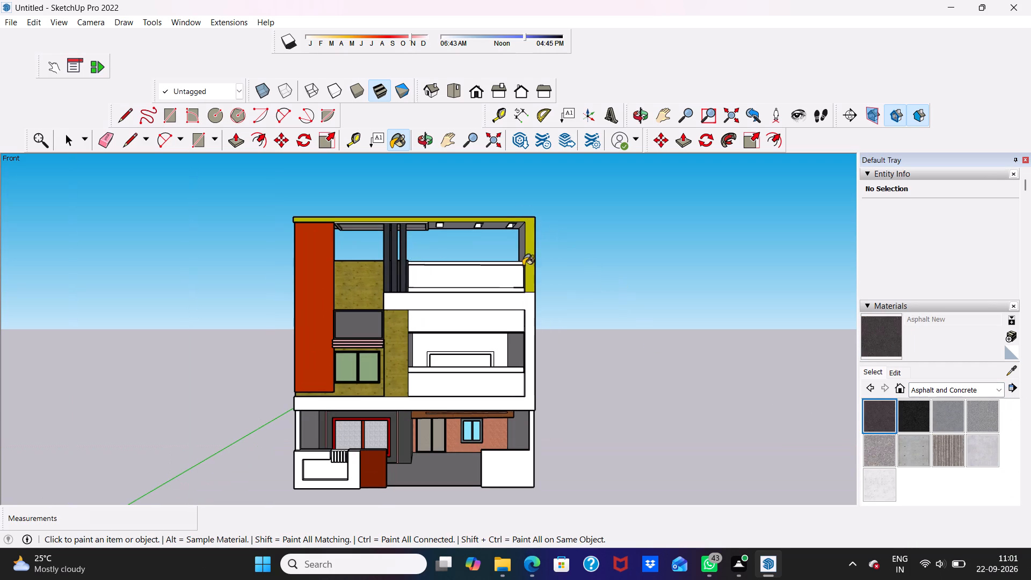
pyautogui.click(531, 260)
# Paint the top surface of the frame's roof slab with Asphalt New.
pyautogui.scroll(2, 522, 227)
pyautogui.moveTo(534, 212); pyautogui.dragTo(525, 266, button='middle')
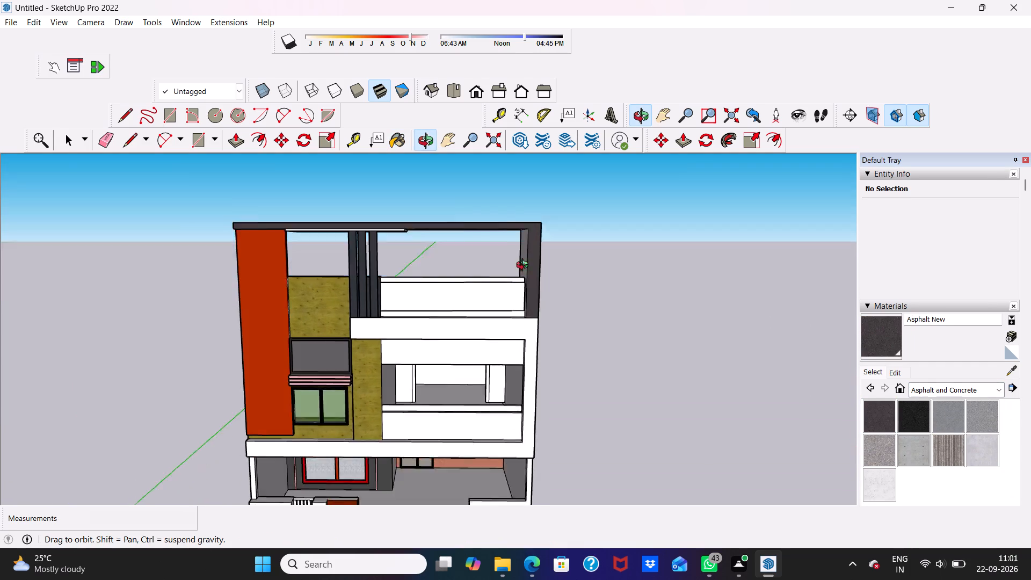
pyautogui.moveTo(525, 266); pyautogui.dragTo(448, 408, button='middle')
pyautogui.scroll(2, 408, 300)
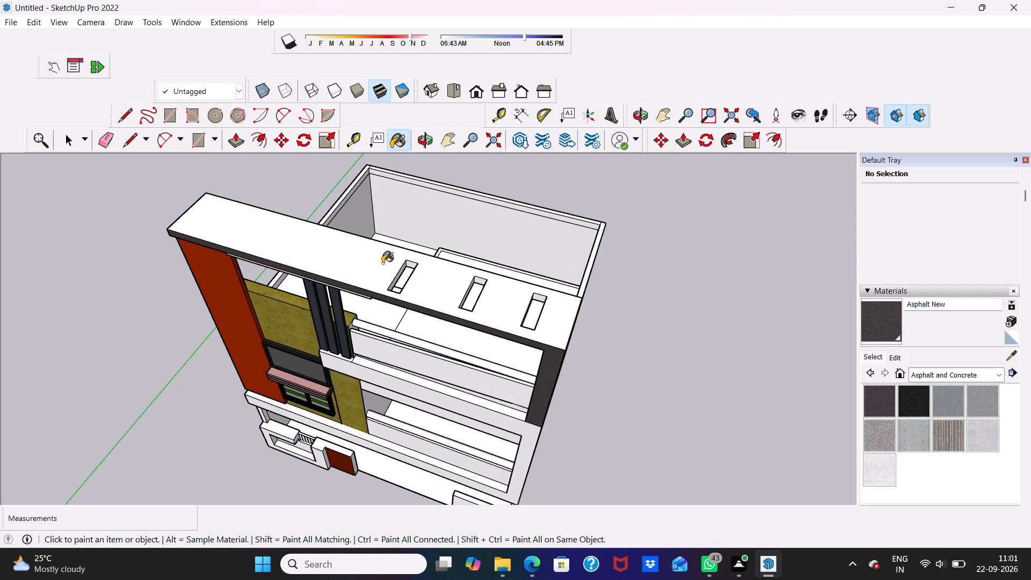
pyautogui.scroll(3, 380, 261)
pyautogui.click(368, 266)
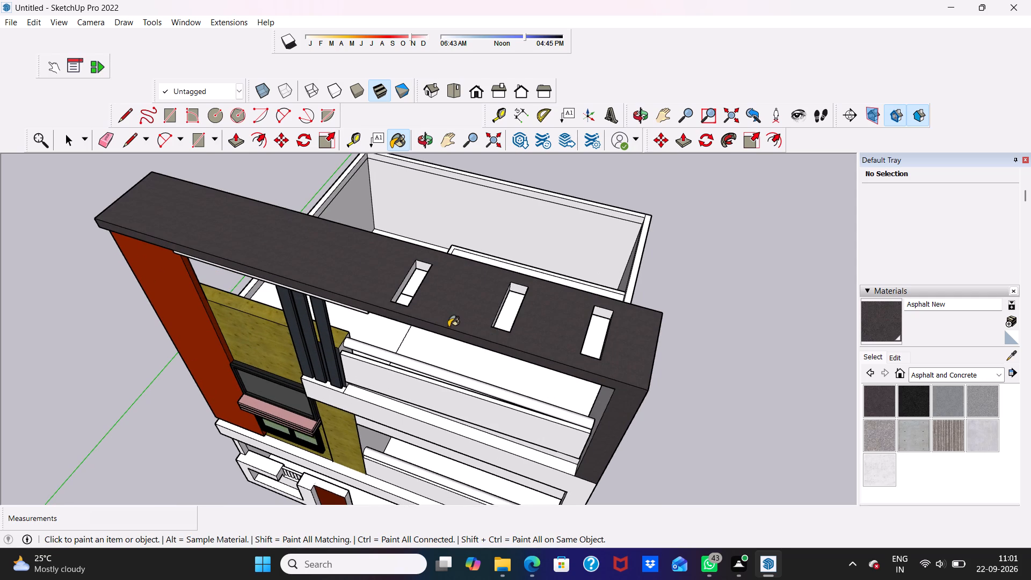
# Paint the roof slab's underside around the slots and the side column's inner face with Asphalt New.
pyautogui.moveTo(444, 324); pyautogui.dragTo(565, 218, button='middle')
pyautogui.middleClick(570, 213)
pyautogui.moveTo(573, 233); pyautogui.dragTo(587, 154, button='middle')
pyautogui.scroll(1, 630, 199)
pyautogui.click(630, 199)
pyautogui.click(572, 178)
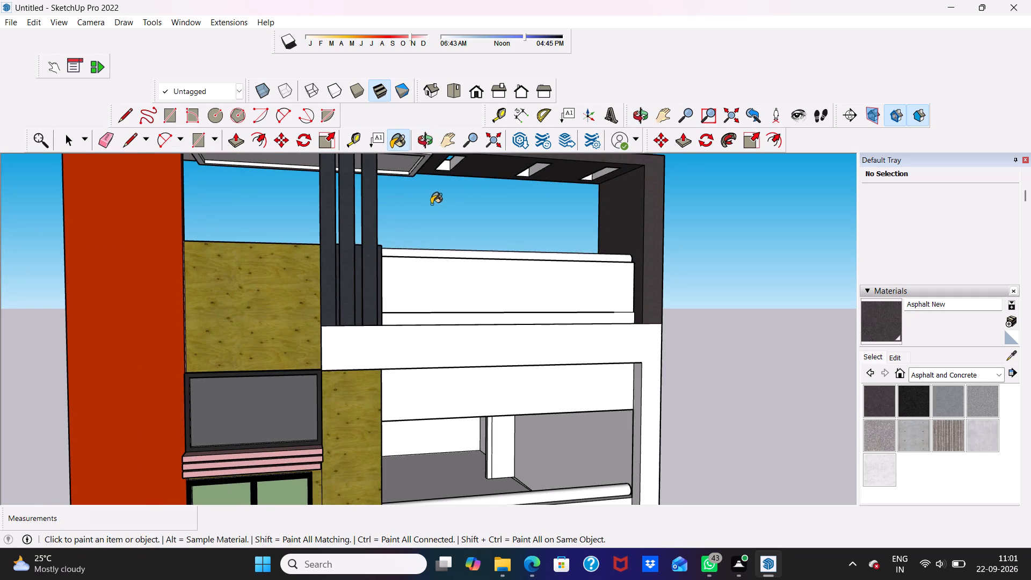
# Paint the remaining piece of the slab's underside beside the orange column with Asphalt New.
pyautogui.scroll(-4, 405, 207)
pyautogui.moveTo(474, 240); pyautogui.dragTo(387, 170, button='middle')
pyautogui.middleClick(391, 169)
pyautogui.scroll(2, 397, 167)
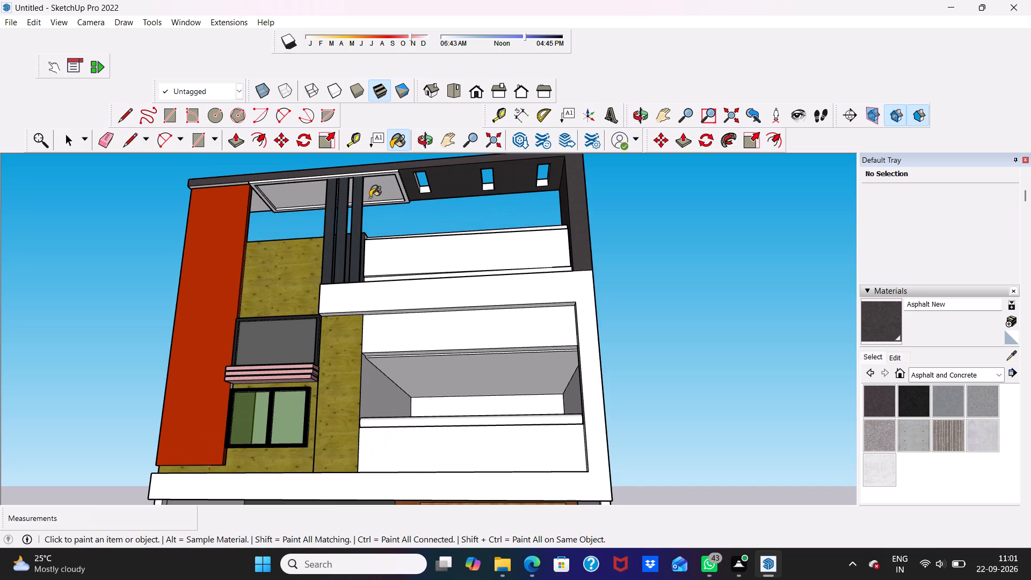
pyautogui.scroll(4, 351, 191)
pyautogui.scroll(3, 234, 208)
pyautogui.click(197, 219)
pyautogui.scroll(1, 148, 199)
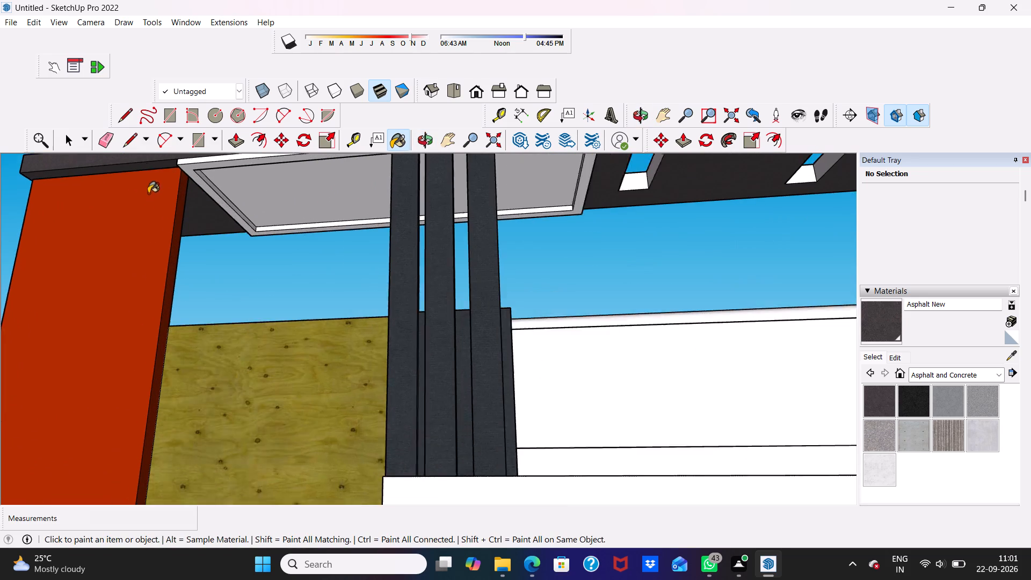
pyautogui.scroll(2, 148, 193)
pyautogui.scroll(-6, 152, 190)
# Paint the inner faces of the roof slot nearest the ceiling panel with Asphalt New.
pyautogui.moveTo(372, 228); pyautogui.dragTo(491, 216, button='middle')
pyautogui.scroll(3, 504, 231)
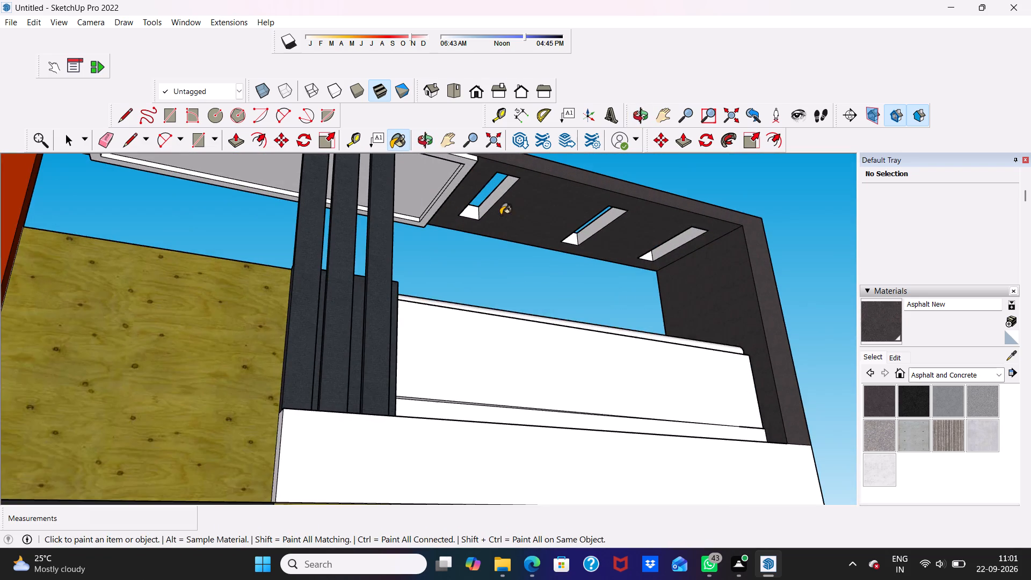
pyautogui.scroll(1, 489, 206)
pyautogui.click(494, 199)
pyautogui.click(476, 215)
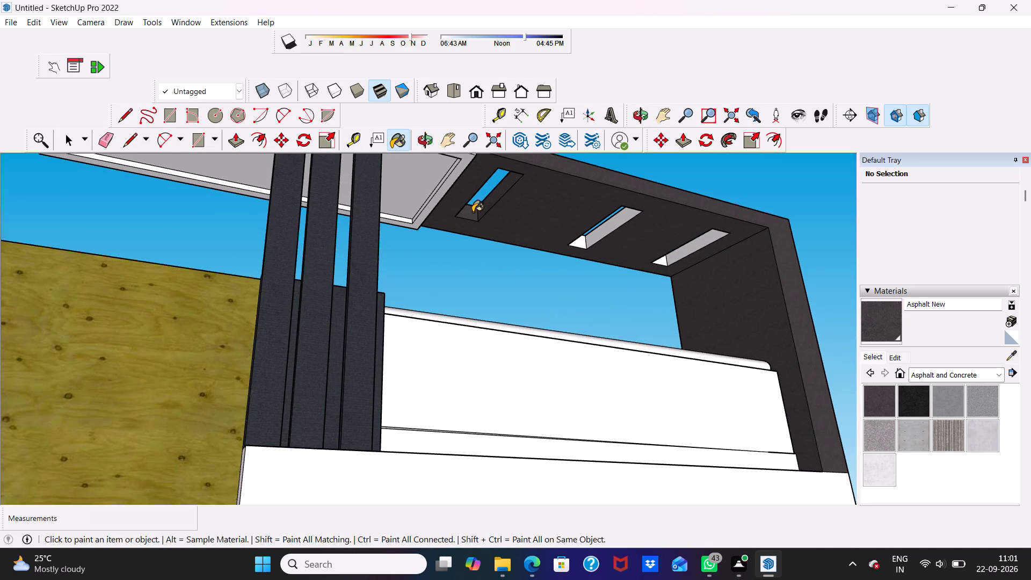
pyautogui.moveTo(471, 210); pyautogui.dragTo(321, 222, button='middle')
pyautogui.scroll(4, 446, 199)
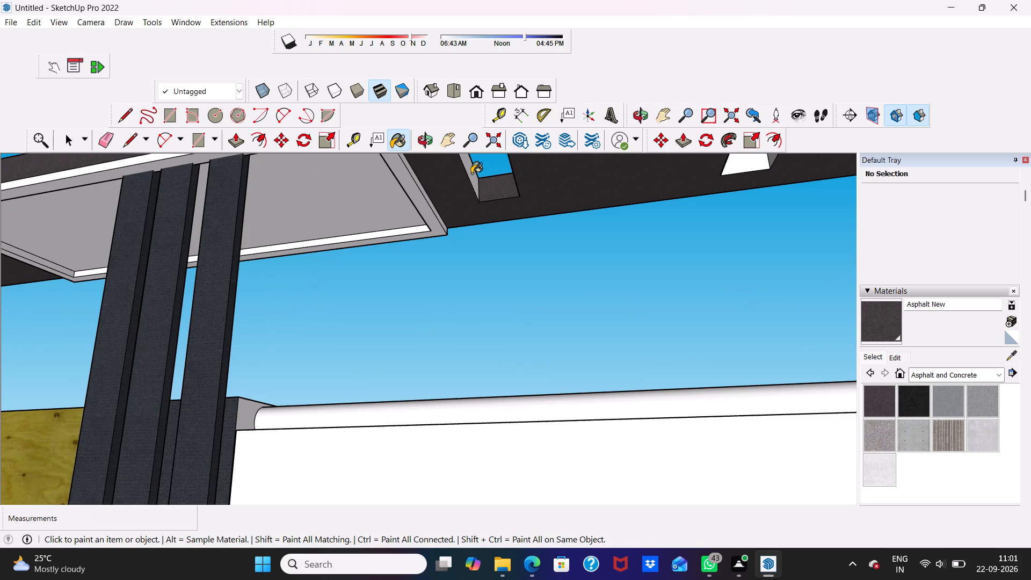
pyautogui.click(471, 173)
# Paint the inner faces of the middle roof slot with Asphalt New.
pyautogui.click(744, 171)
pyautogui.scroll(-7, 728, 185)
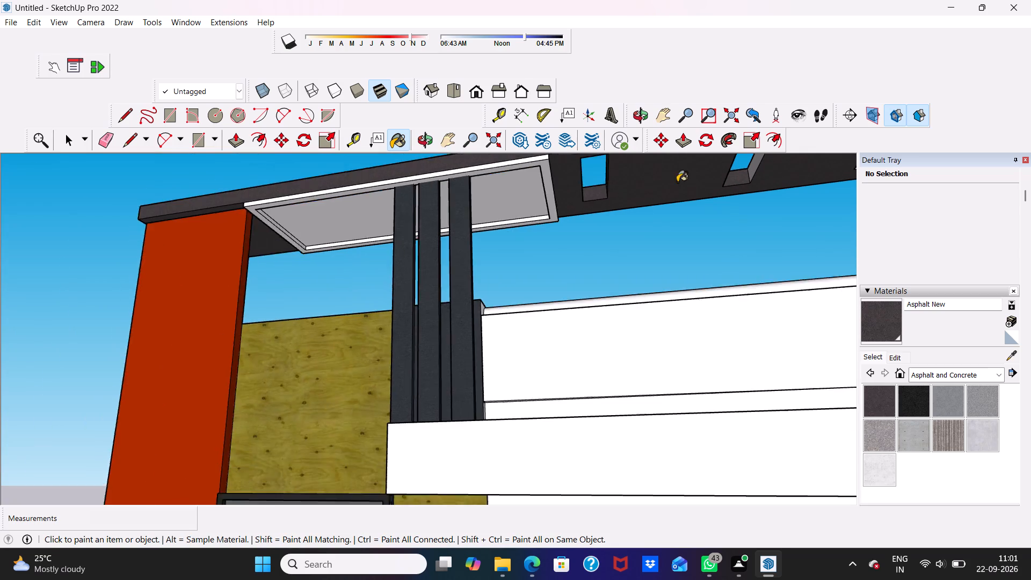
pyautogui.scroll(-8, 677, 182)
pyautogui.scroll(13, 732, 195)
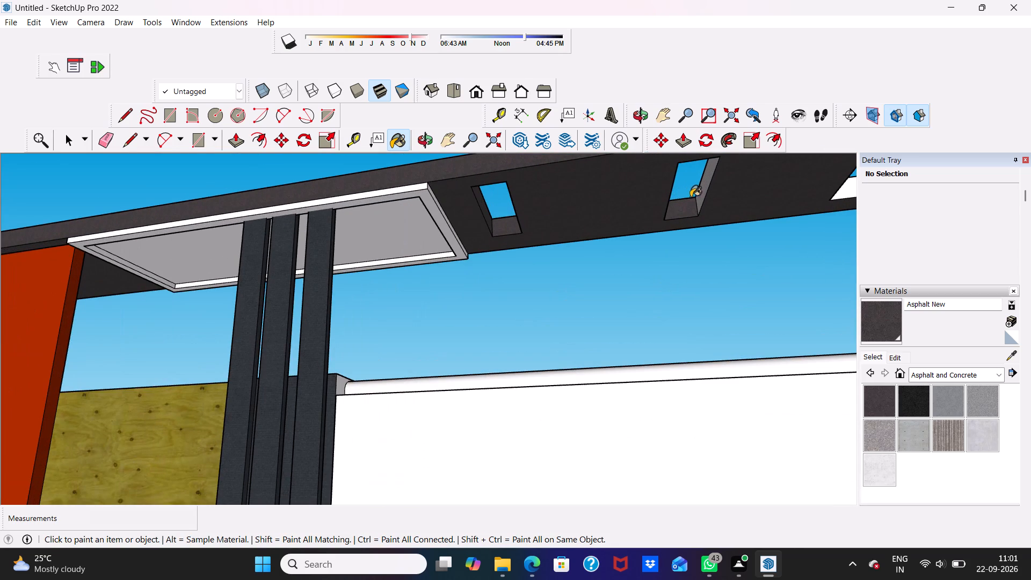
pyautogui.click(702, 193)
pyautogui.moveTo(696, 196); pyautogui.dragTo(614, 213, button='middle')
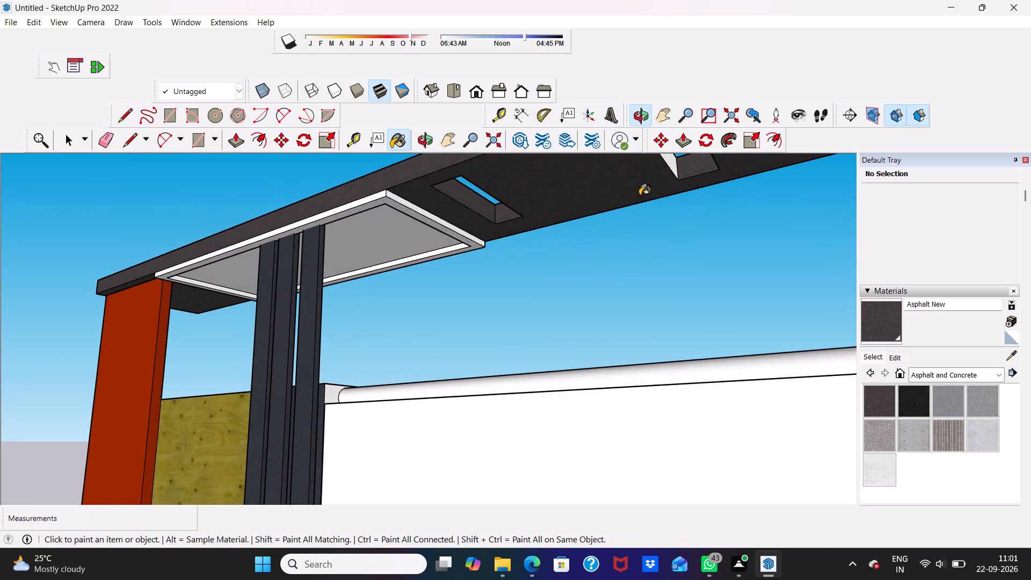
pyautogui.scroll(-9, 640, 195)
pyautogui.scroll(9, 666, 176)
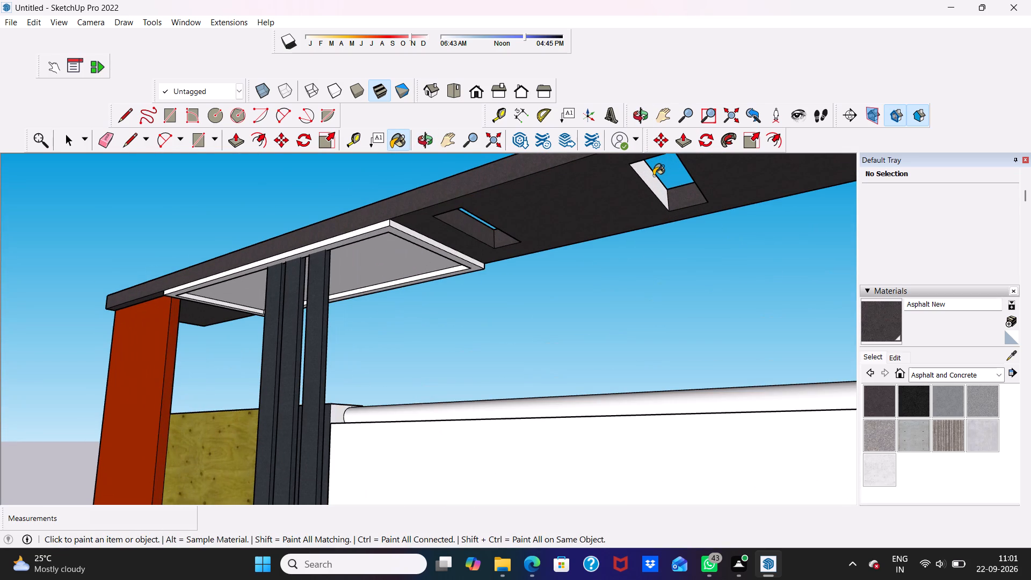
pyautogui.click(650, 182)
# Paint the inner faces of the roof slot nearest the side column with Asphalt New.
pyautogui.scroll(-12, 650, 182)
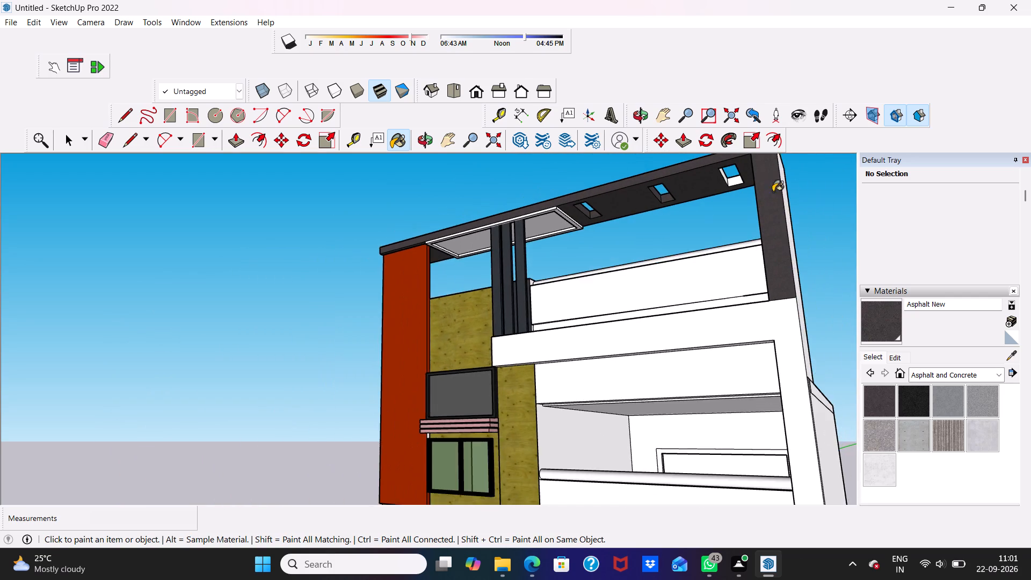
pyautogui.scroll(7, 745, 178)
pyautogui.click(728, 186)
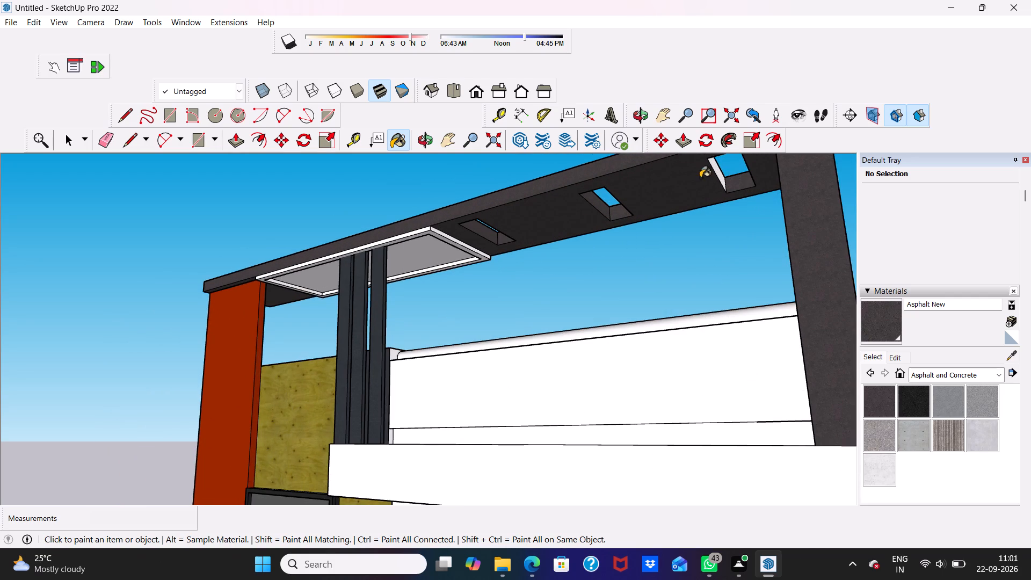
pyautogui.click(714, 173)
pyautogui.scroll(7, 712, 171)
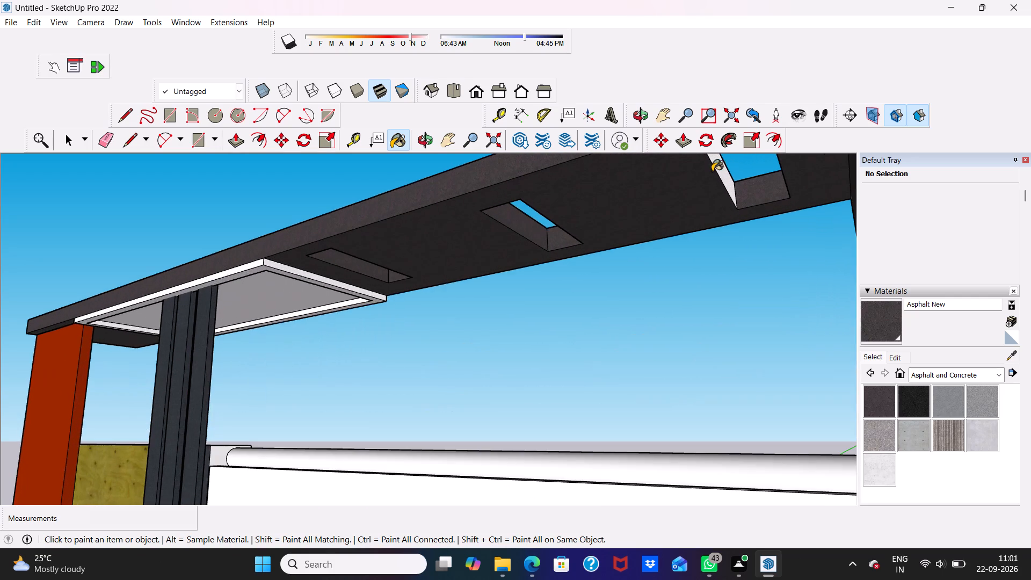
pyautogui.click(721, 166)
pyautogui.scroll(-1, 723, 169)
pyautogui.scroll(1, 723, 169)
pyautogui.scroll(-4, 678, 211)
pyautogui.moveTo(683, 224); pyautogui.dragTo(684, 224, button='middle')
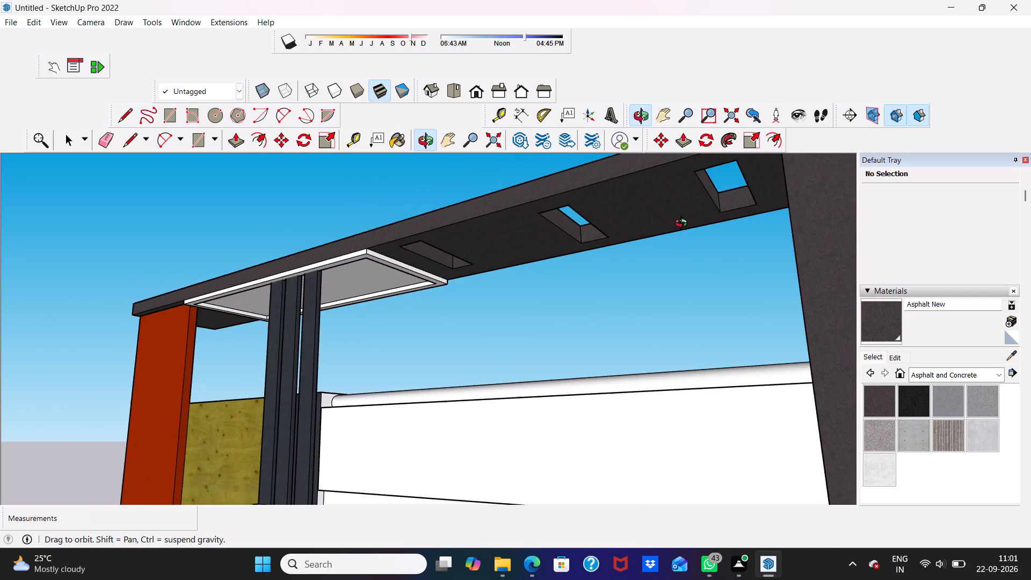
pyautogui.moveTo(684, 224); pyautogui.dragTo(838, 209, button='middle')
pyautogui.scroll(4, 750, 267)
pyautogui.click(700, 261)
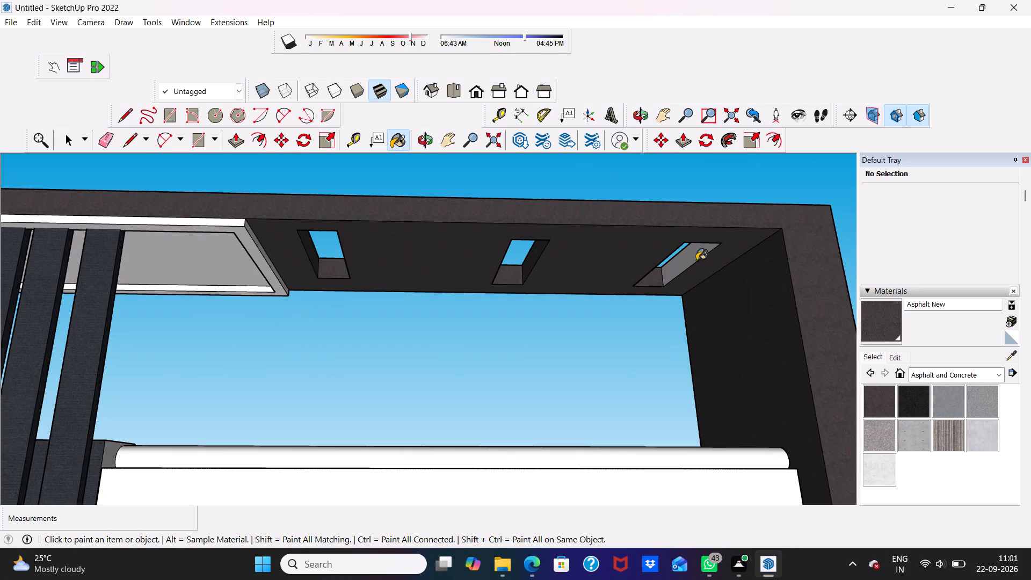
pyautogui.scroll(9, 689, 260)
pyautogui.click(687, 252)
# Paint the front end face inside the roof slot nearest the side column with Asphalt New.
pyautogui.moveTo(685, 253); pyautogui.dragTo(732, 172, button='middle')
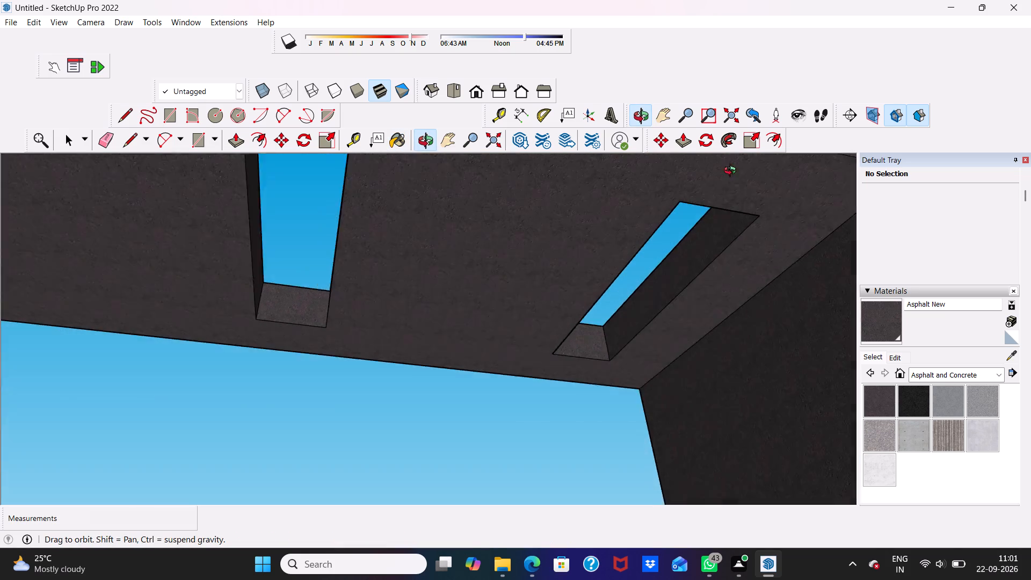
pyautogui.moveTo(732, 172); pyautogui.dragTo(741, 153, button='middle')
pyautogui.scroll(3, 741, 153)
pyautogui.moveTo(665, 282); pyautogui.dragTo(756, 178, button='middle')
pyautogui.moveTo(743, 192); pyautogui.dragTo(651, 280, button='middle')
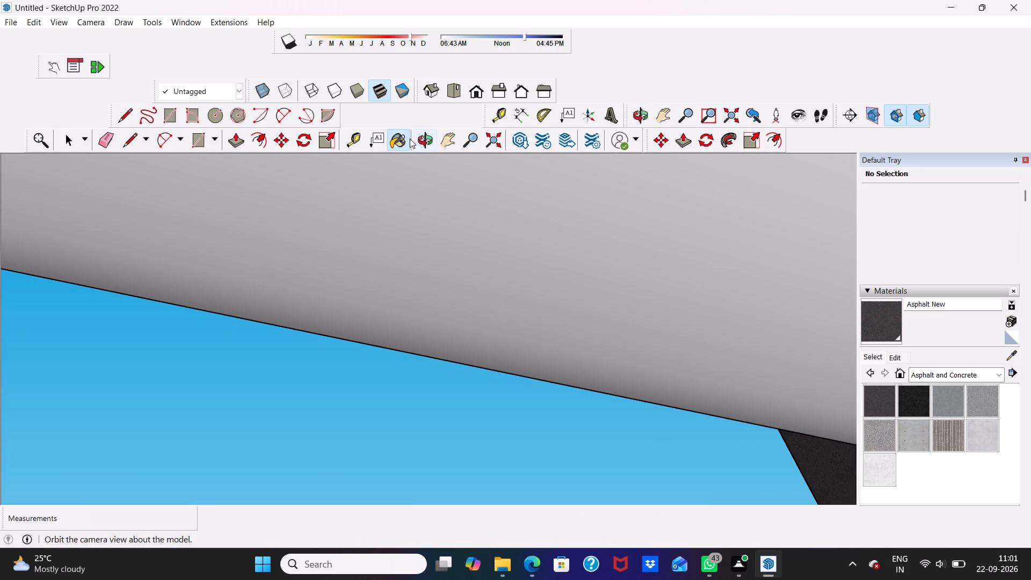
pyautogui.click(476, 91)
pyautogui.scroll(-4, 463, 154)
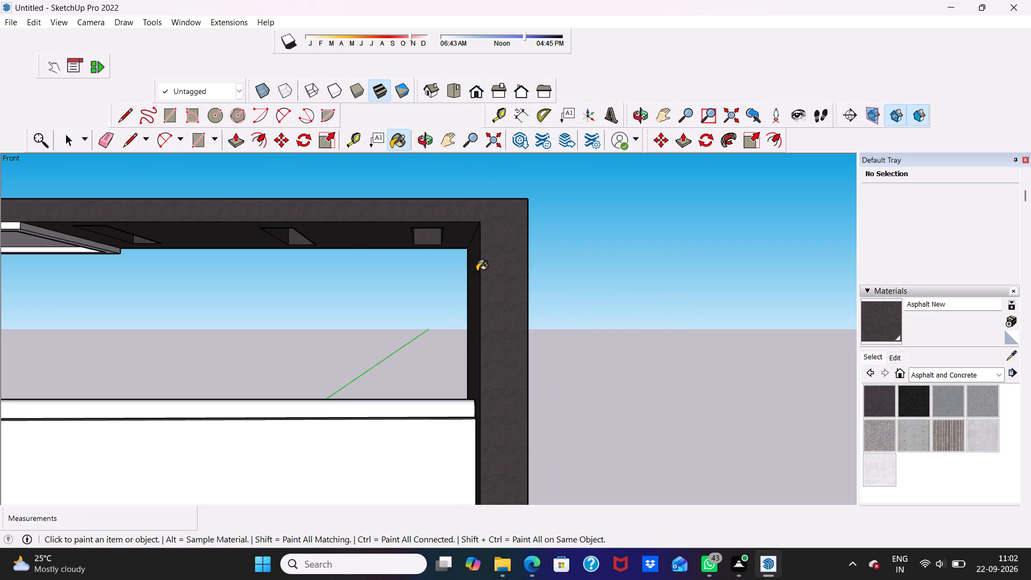
pyautogui.moveTo(487, 202); pyautogui.dragTo(565, 139, button='middle')
pyautogui.scroll(2, 454, 230)
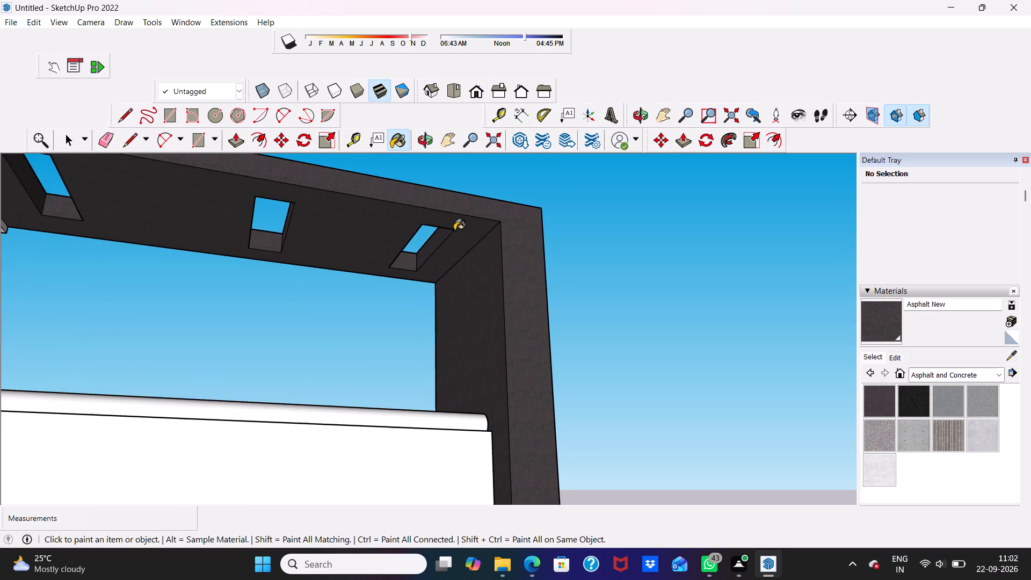
pyautogui.scroll(1, 454, 230)
pyautogui.moveTo(438, 260); pyautogui.dragTo(594, 270, button='middle')
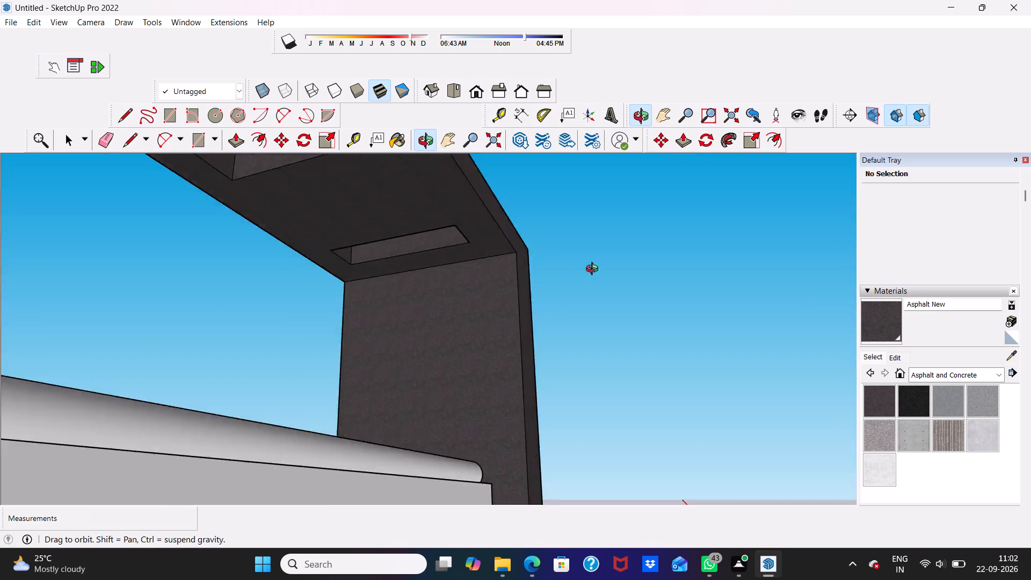
pyautogui.moveTo(594, 270); pyautogui.dragTo(293, 503, button='middle')
pyautogui.middleClick(290, 505)
pyautogui.scroll(4, 485, 253)
pyautogui.moveTo(458, 237); pyautogui.dragTo(364, 344, button='middle')
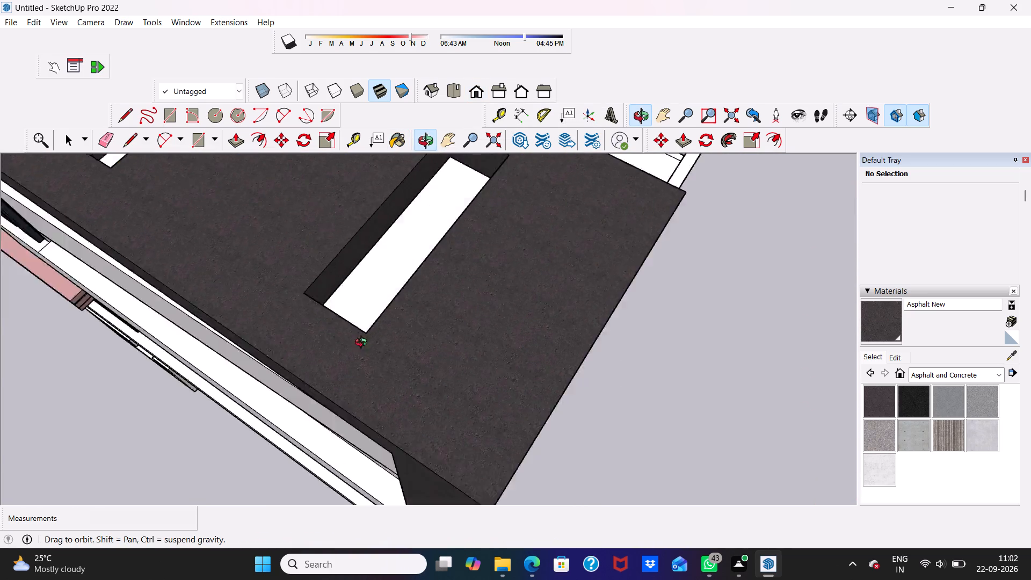
pyautogui.moveTo(364, 344); pyautogui.dragTo(229, 391, button='middle')
pyautogui.scroll(3, 345, 335)
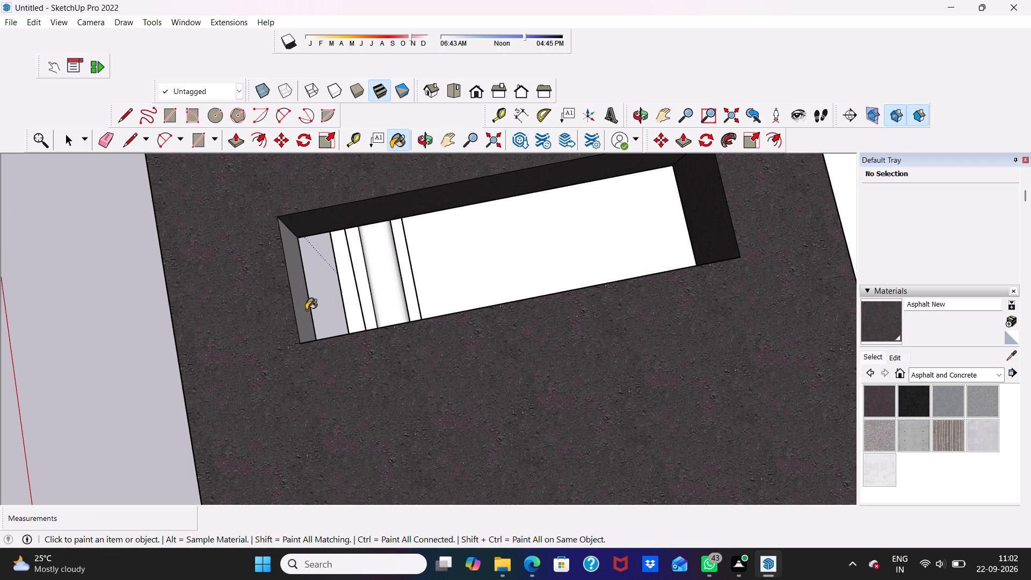
pyautogui.click(302, 310)
# Paint the front end faces inside the middle roof slot and the slot nearest the ceiling panel with Asphalt New.
pyautogui.scroll(-16, 302, 310)
pyautogui.scroll(-5, 397, 225)
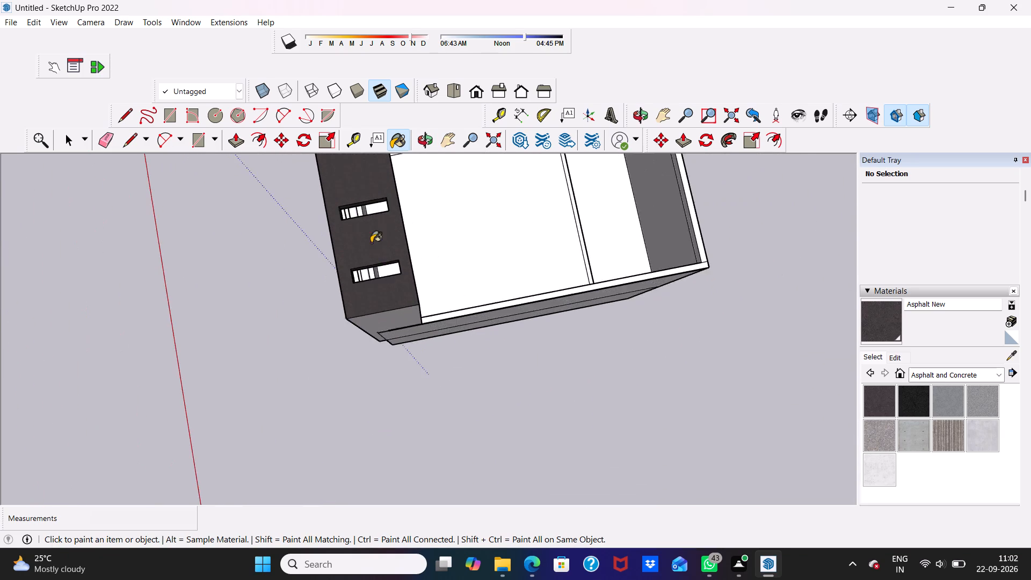
pyautogui.scroll(15, 368, 200)
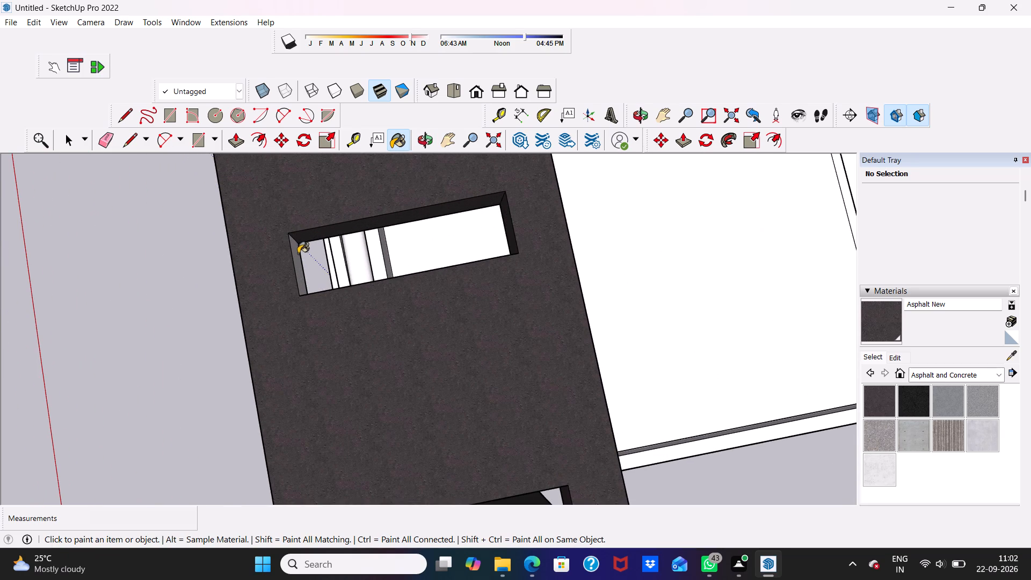
pyautogui.click(294, 256)
pyautogui.scroll(-16, 294, 256)
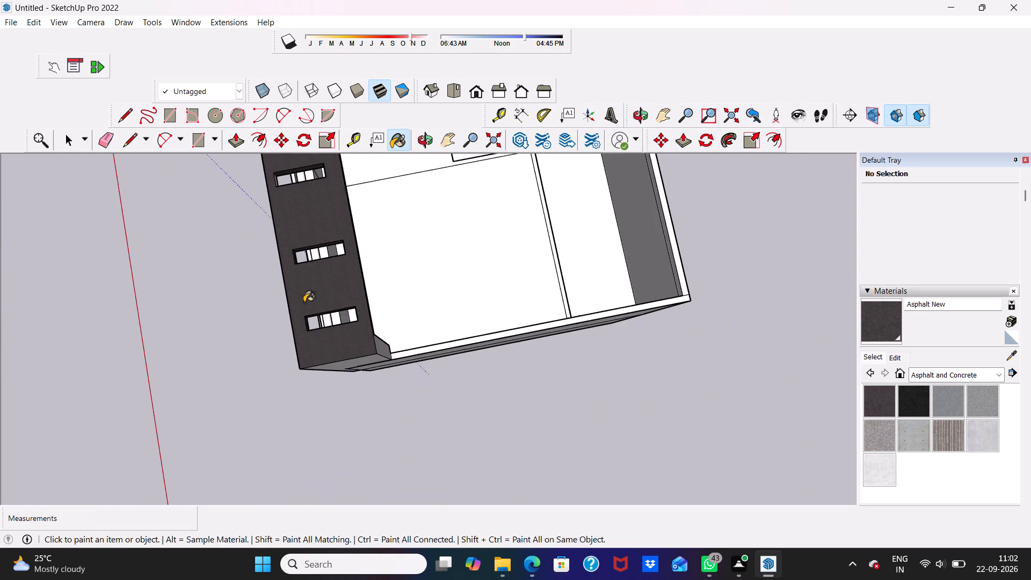
pyautogui.scroll(-6, 316, 234)
pyautogui.scroll(18, 338, 183)
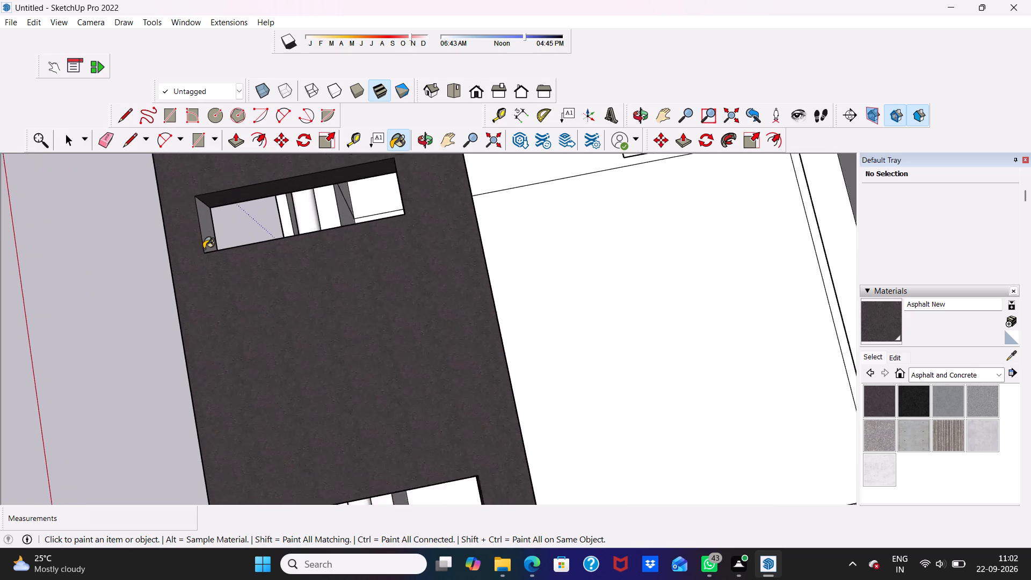
pyautogui.scroll(3, 204, 249)
pyautogui.click(208, 237)
# Paint the ceiling panel's recessed face, front edge and underside border with Color A03 from the Colors collection.
pyautogui.scroll(-1, 207, 240)
pyautogui.moveTo(207, 240); pyautogui.dragTo(455, 124, button='middle')
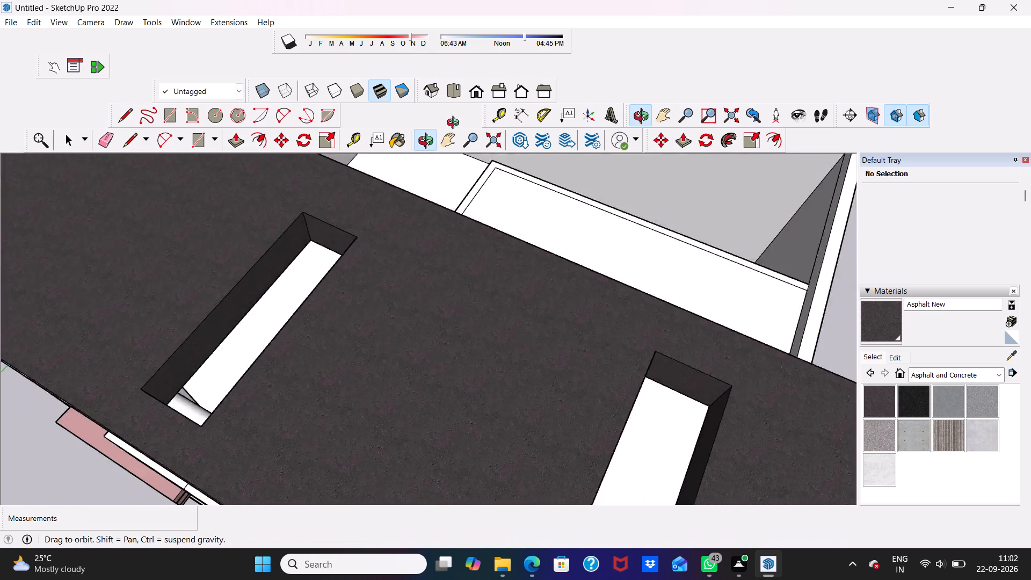
pyautogui.moveTo(455, 124); pyautogui.dragTo(556, 89, button='middle')
pyautogui.scroll(-9, 459, 187)
pyautogui.moveTo(463, 278); pyautogui.dragTo(472, 176, button='middle')
pyautogui.scroll(3, 472, 176)
pyautogui.moveTo(430, 224); pyautogui.dragTo(440, 193, button='middle')
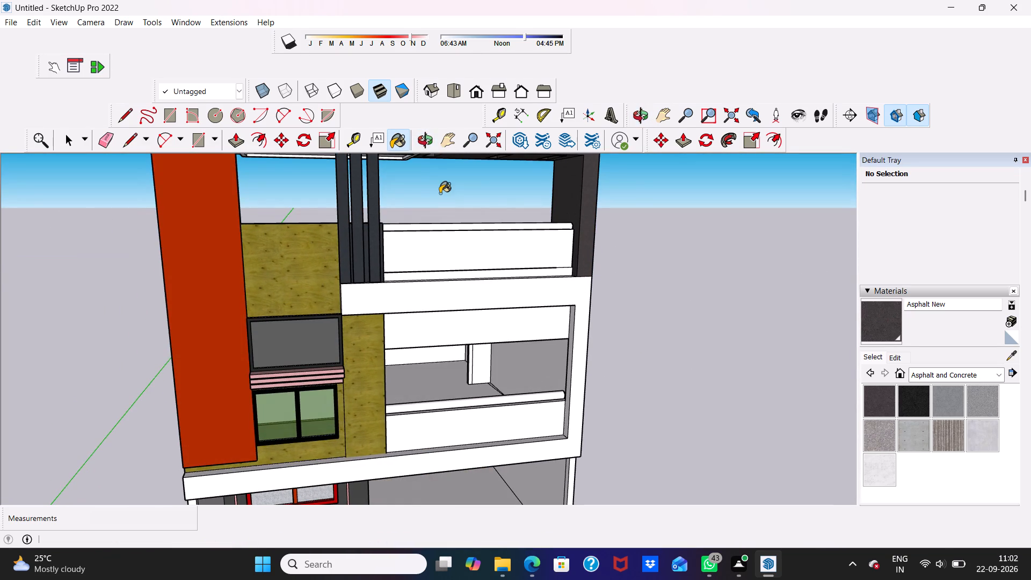
pyautogui.scroll(-1, 505, 454)
pyautogui.scroll(1, 615, 480)
pyautogui.scroll(2, 968, 434)
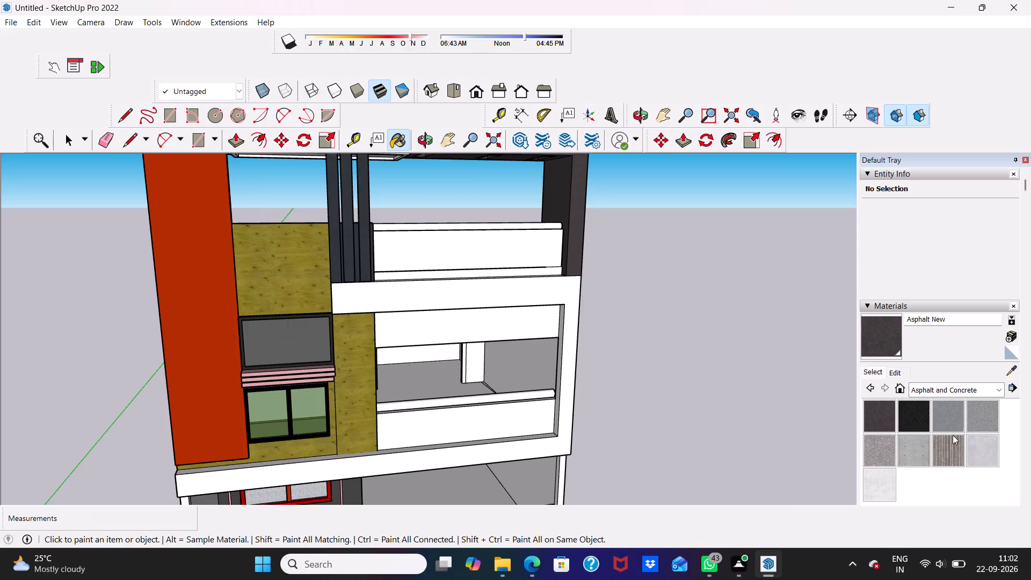
pyautogui.click(1000, 386)
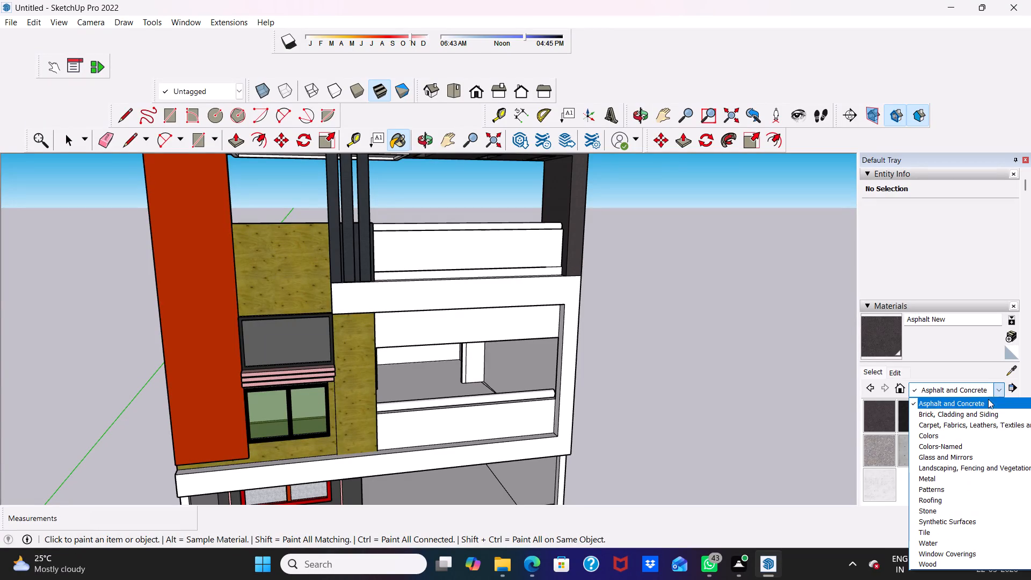
pyautogui.click(955, 433)
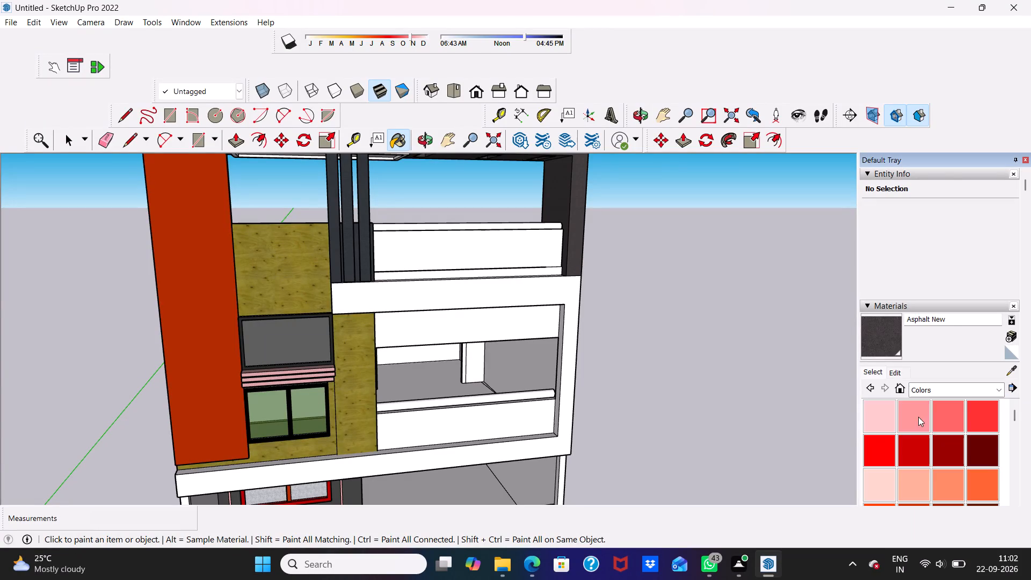
pyautogui.click(942, 419)
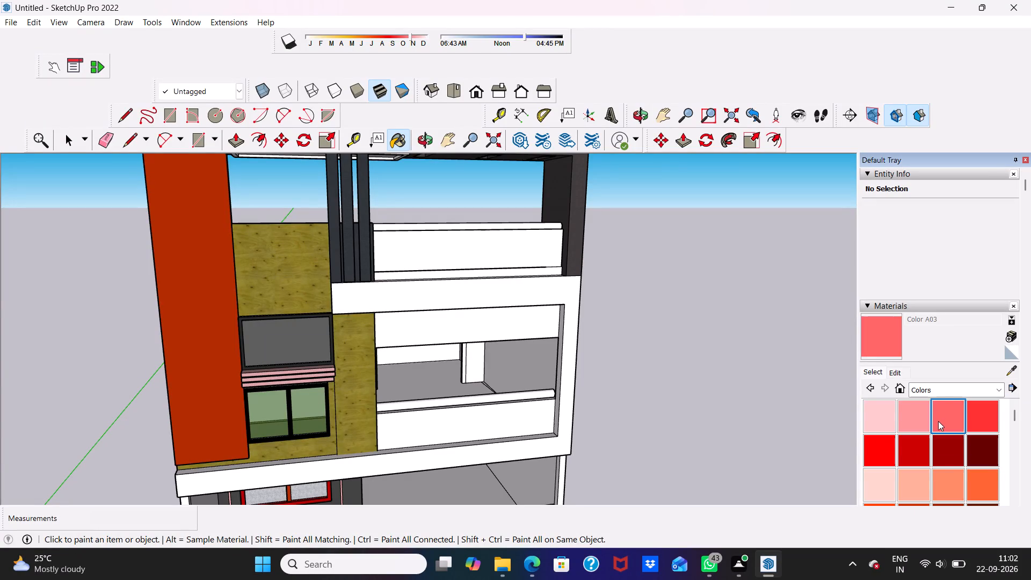
pyautogui.scroll(-2, 934, 424)
pyautogui.scroll(1, 642, 475)
pyautogui.scroll(-5, 623, 466)
pyautogui.scroll(-1, 216, 148)
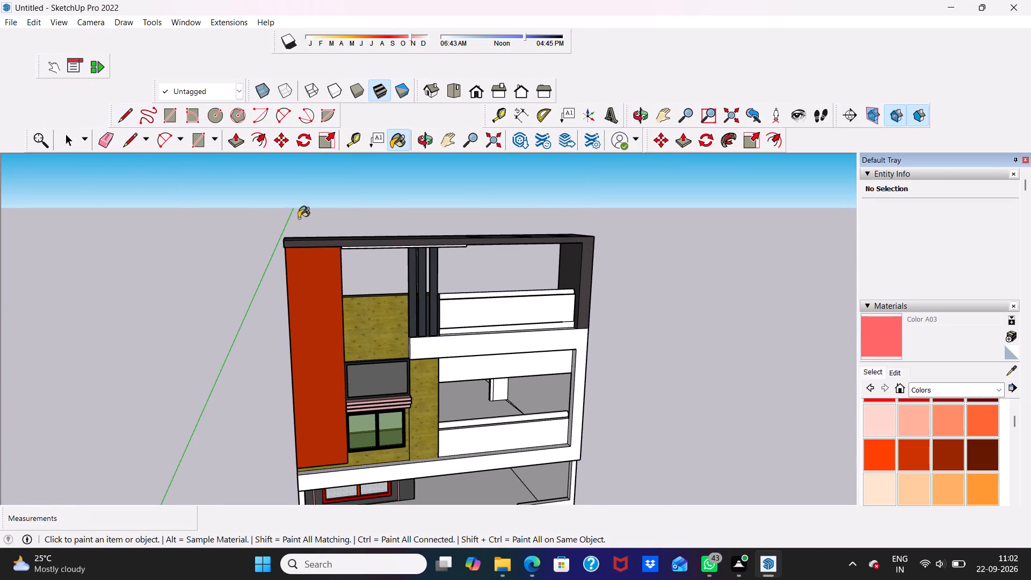
pyautogui.moveTo(360, 257); pyautogui.dragTo(387, 150, button='middle')
pyautogui.scroll(6, 393, 157)
pyautogui.scroll(6, 395, 226)
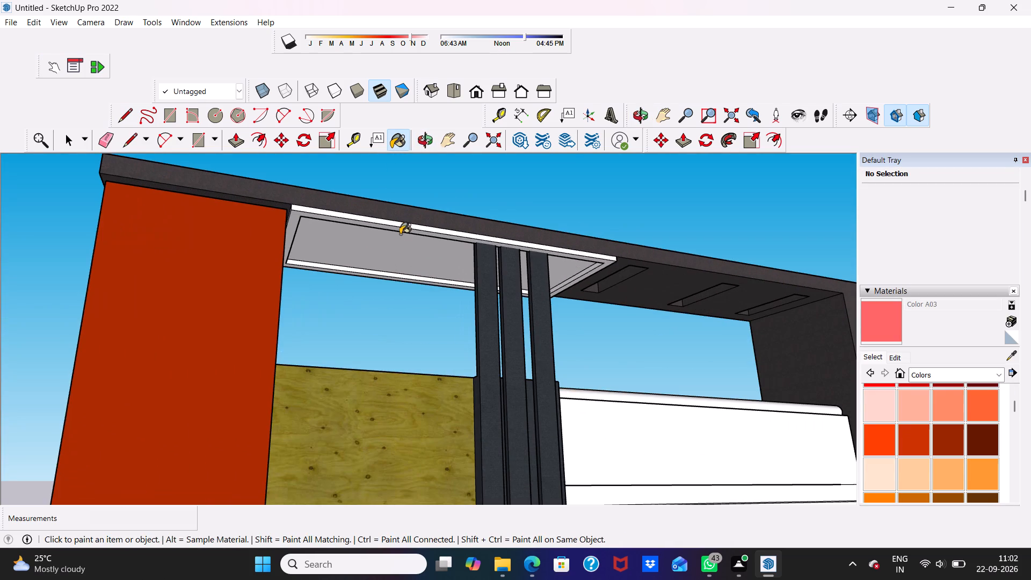
pyautogui.click(398, 243)
pyautogui.scroll(5, 391, 204)
pyautogui.click(371, 233)
pyautogui.scroll(4, 366, 237)
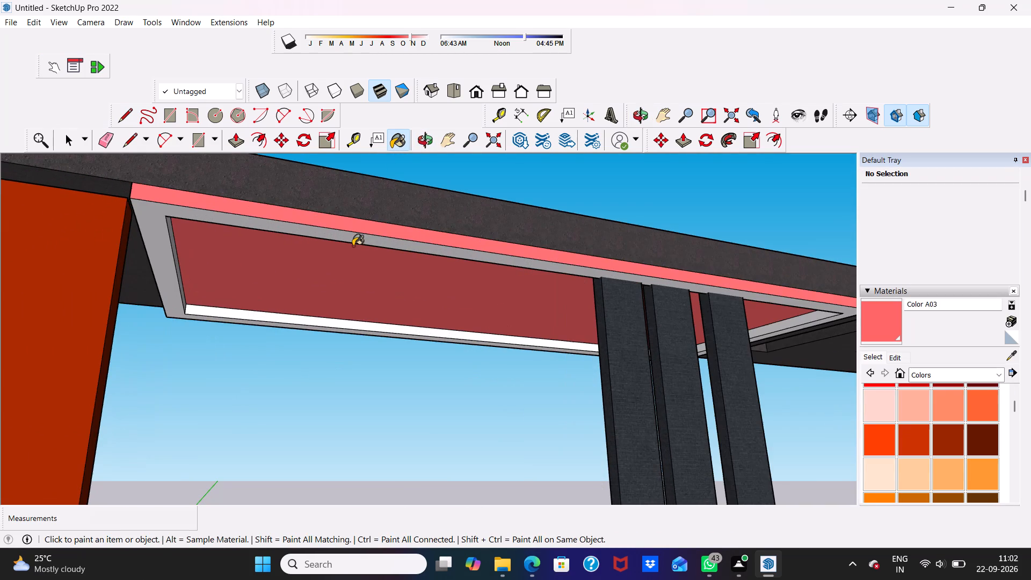
pyautogui.click(358, 237)
# Paint the recess's inner side faces beside the orange column and along the panel's front and back with Color A03.
pyautogui.scroll(4, 258, 230)
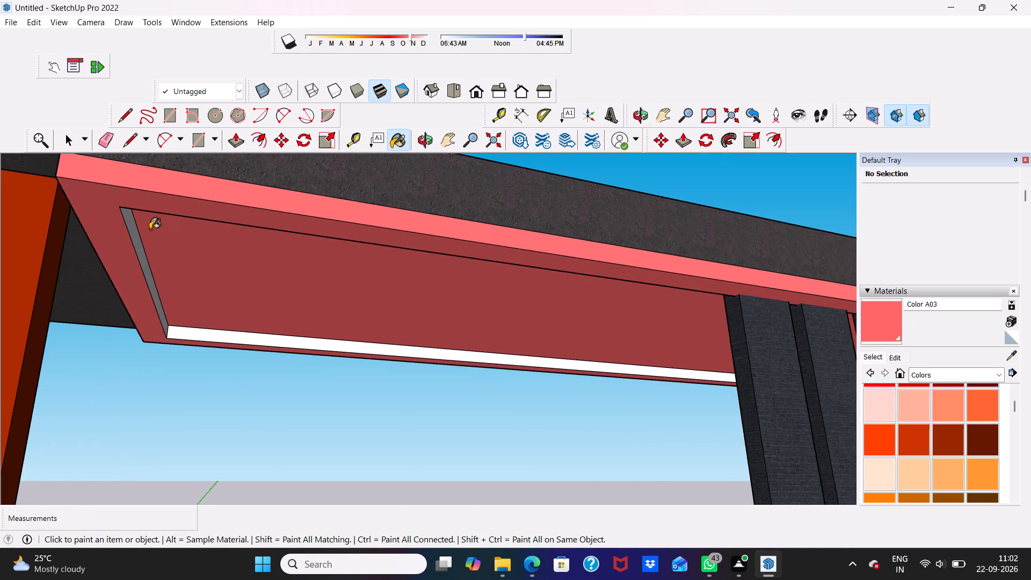
pyautogui.click(135, 234)
pyautogui.moveTo(163, 260); pyautogui.dragTo(205, 205, button='middle')
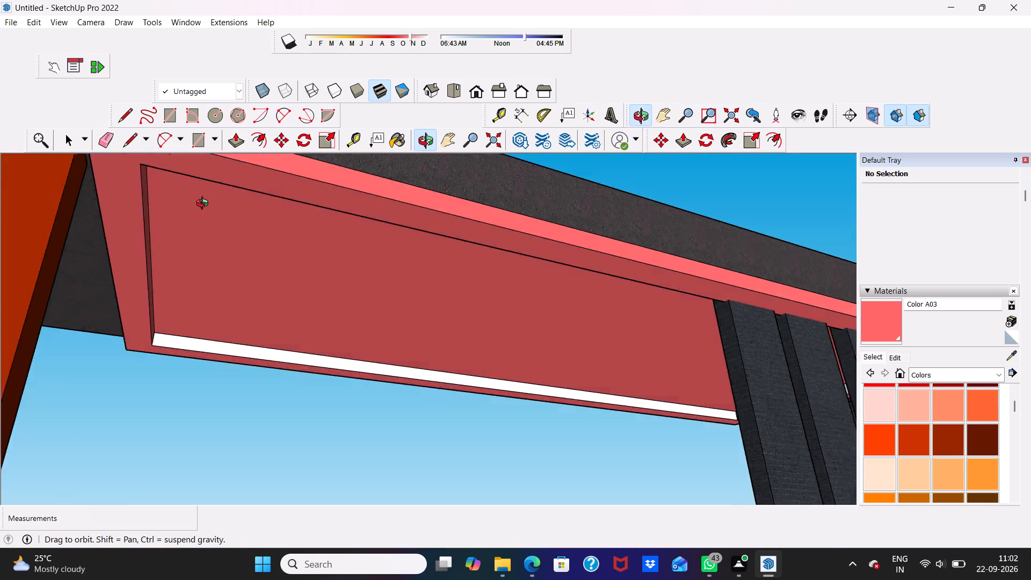
pyautogui.moveTo(205, 205); pyautogui.dragTo(438, 149, button='middle')
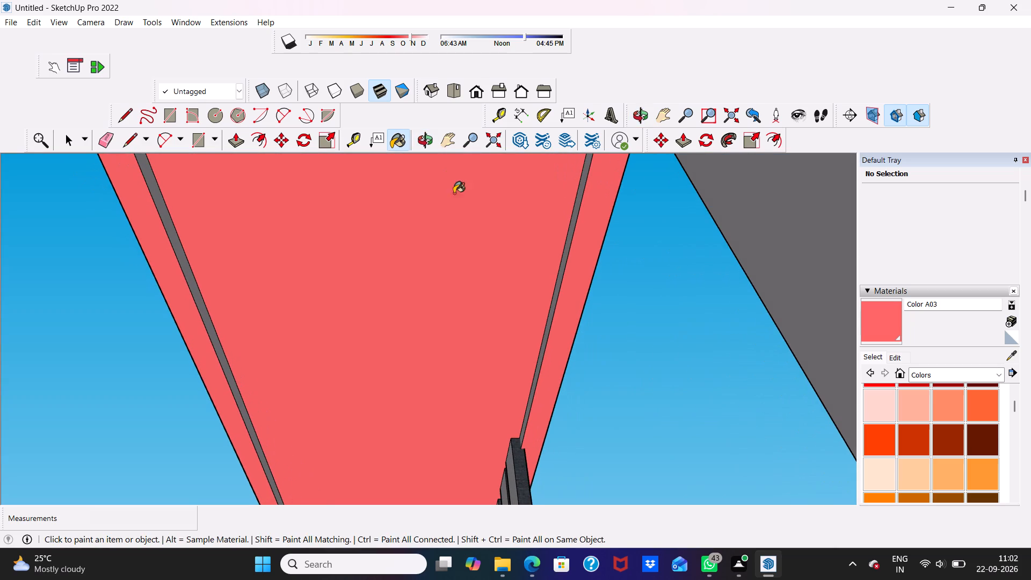
pyautogui.click(572, 219)
pyautogui.scroll(2, 359, 219)
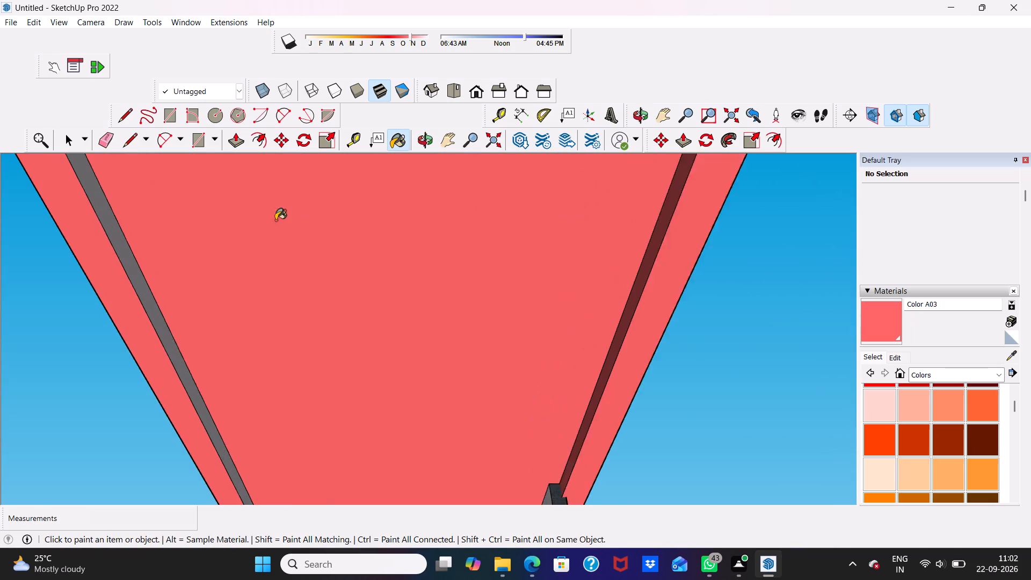
pyautogui.scroll(2, 275, 220)
pyautogui.click(117, 266)
pyautogui.scroll(-5, 117, 253)
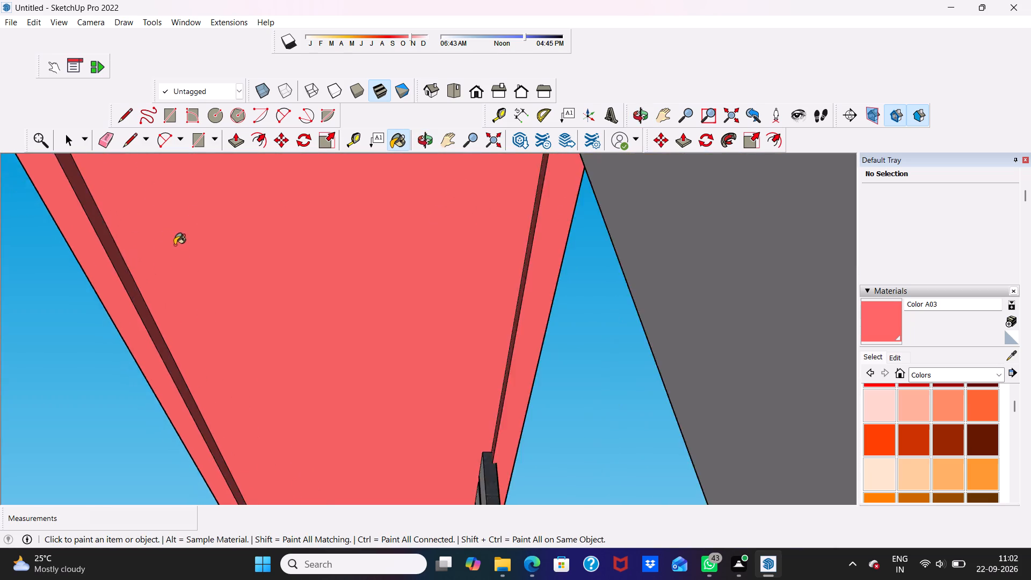
pyautogui.scroll(-3, 211, 226)
# Paint the inner end face of the ceiling panel's recess nearest the roof slots with Color A03.
pyautogui.click(474, 89)
pyautogui.scroll(-2, 433, 117)
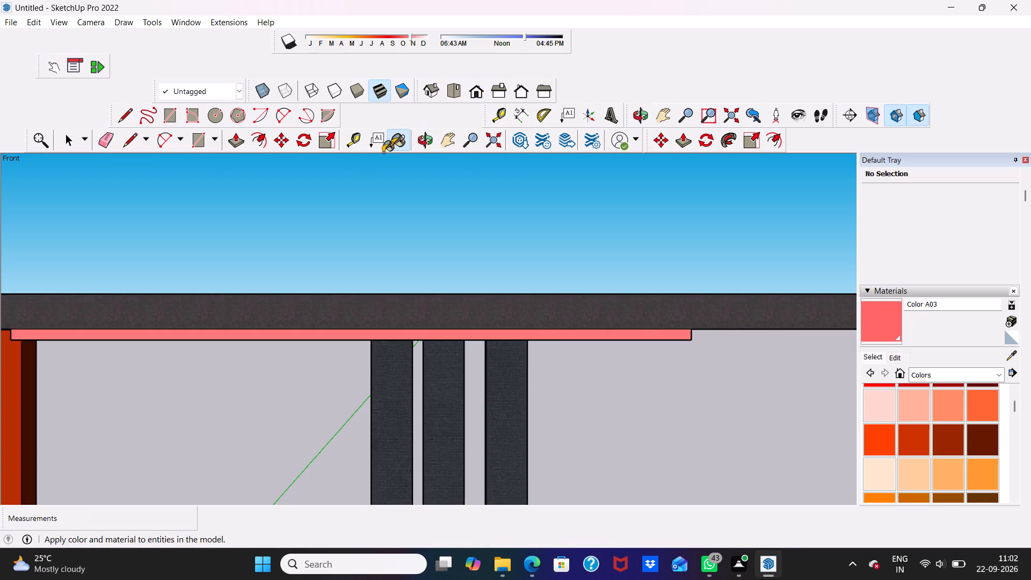
pyautogui.scroll(-2, 383, 153)
pyautogui.scroll(1, 367, 267)
pyautogui.scroll(-5, 361, 252)
pyautogui.moveTo(362, 253); pyautogui.dragTo(435, 168, button='middle')
pyautogui.scroll(11, 470, 237)
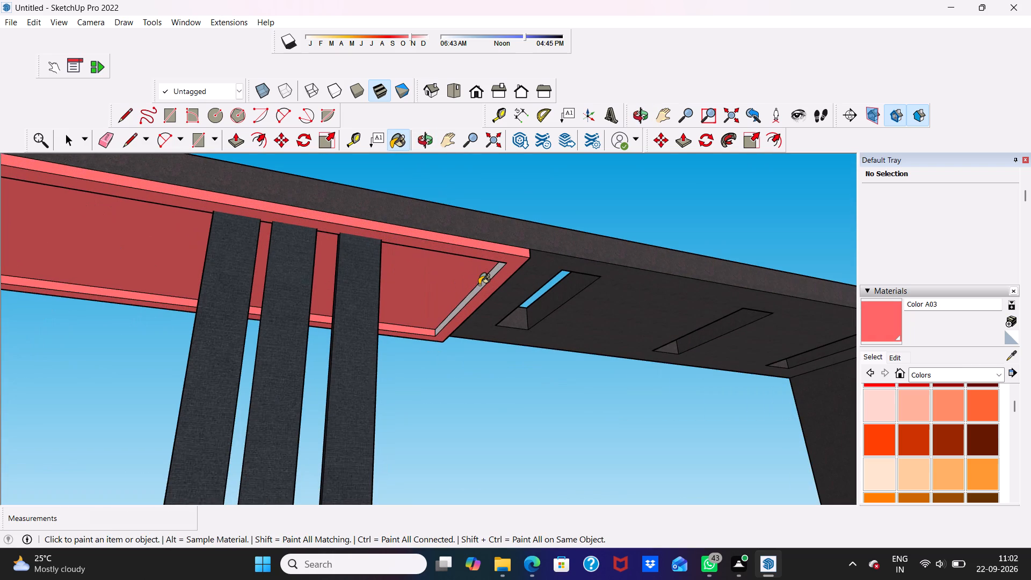
pyautogui.click(479, 285)
pyautogui.scroll(-5, 465, 264)
pyautogui.scroll(12, 473, 277)
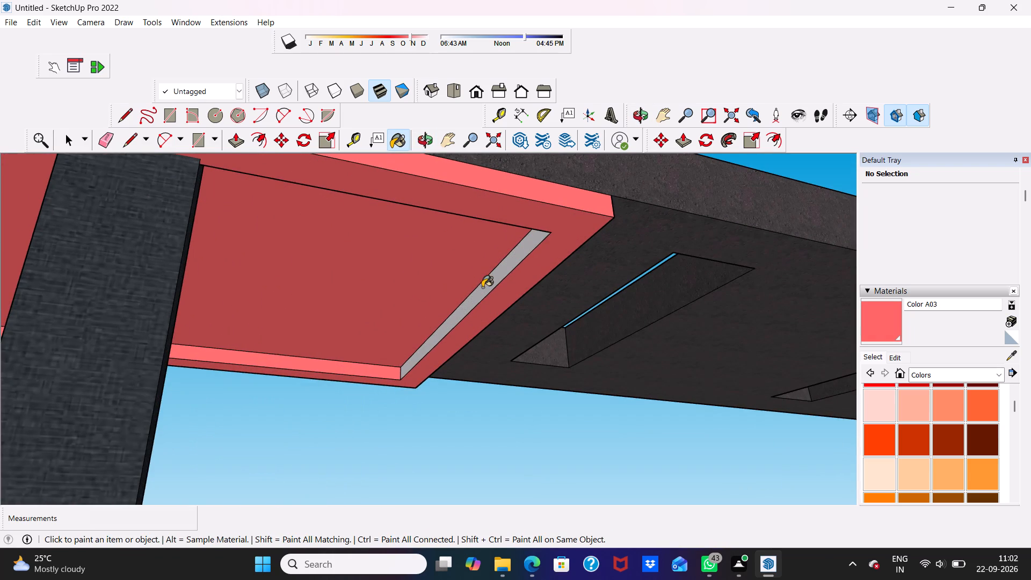
pyautogui.click(482, 287)
pyautogui.scroll(-9, 464, 260)
# Paint the ceiling panel's outer end edge facing the roof slots with Color A03.
pyautogui.moveTo(443, 228); pyautogui.dragTo(323, 224, button='middle')
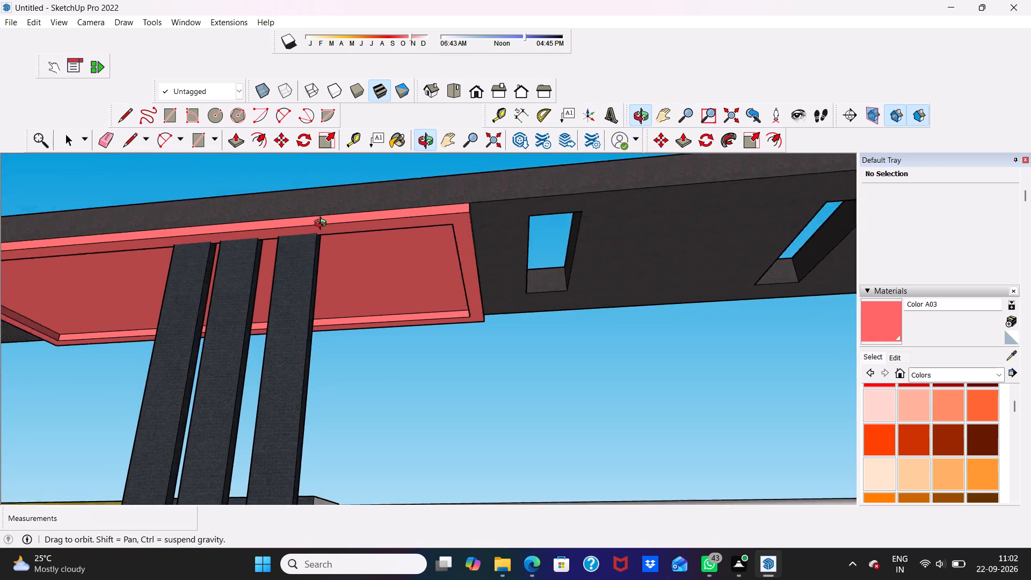
pyautogui.moveTo(323, 224); pyautogui.dragTo(253, 224, button='middle')
pyautogui.scroll(-3, 263, 221)
pyautogui.scroll(3, 431, 236)
pyautogui.scroll(5, 387, 223)
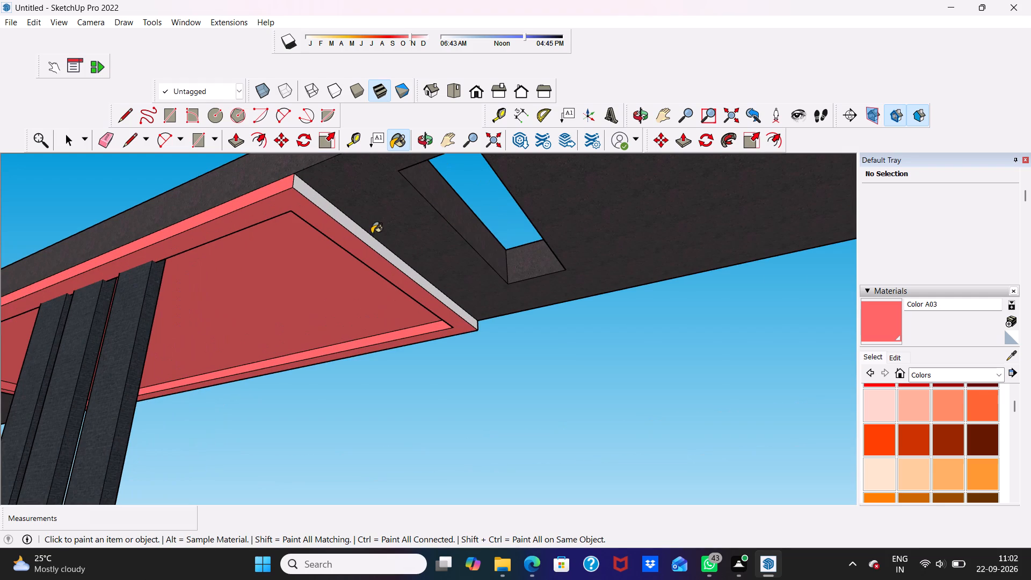
pyautogui.click(362, 237)
pyautogui.scroll(-8, 361, 237)
pyautogui.moveTo(406, 218); pyautogui.dragTo(488, 286, button='middle')
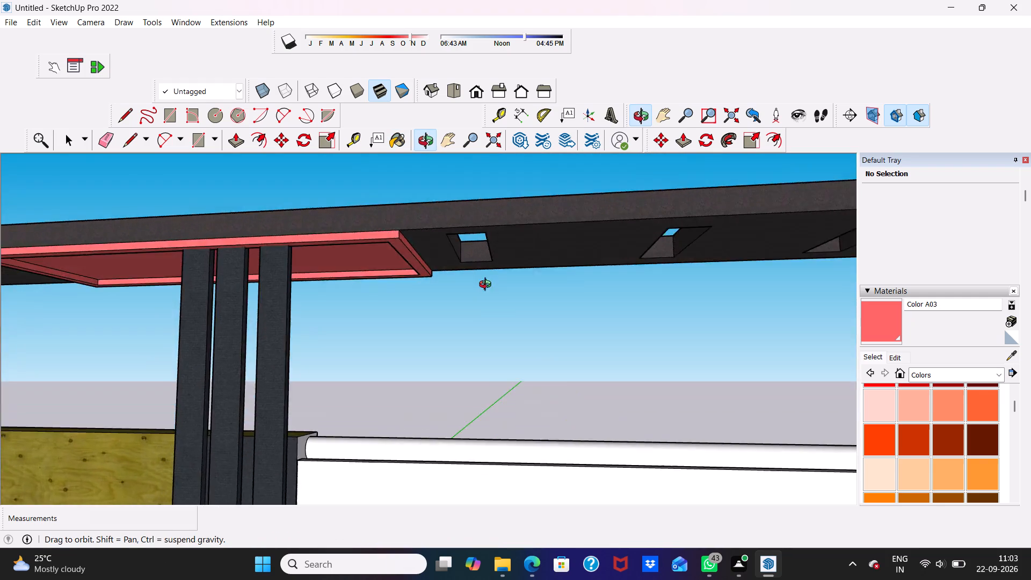
pyautogui.moveTo(488, 286); pyautogui.dragTo(560, 313, button='middle')
pyautogui.press('space')
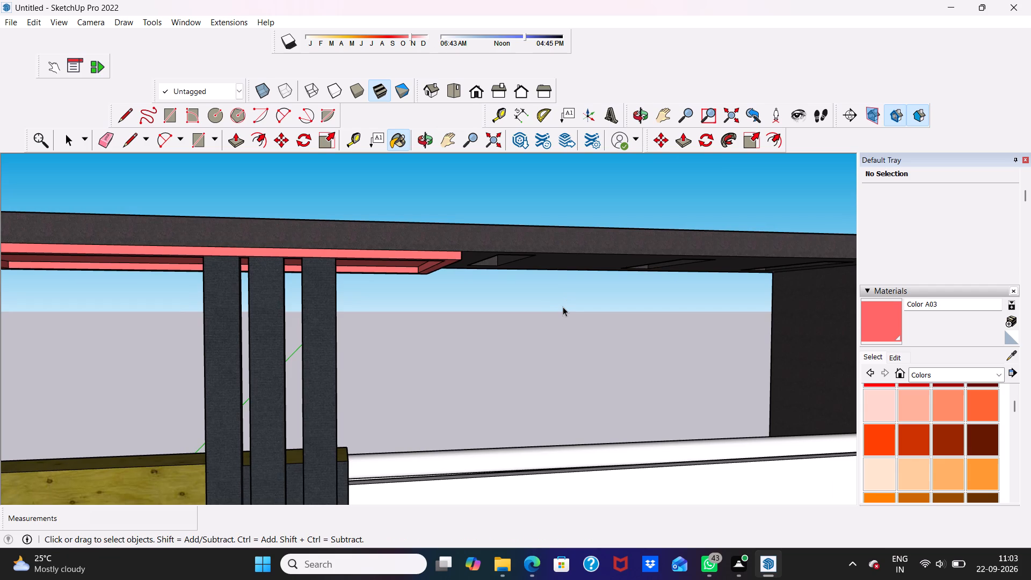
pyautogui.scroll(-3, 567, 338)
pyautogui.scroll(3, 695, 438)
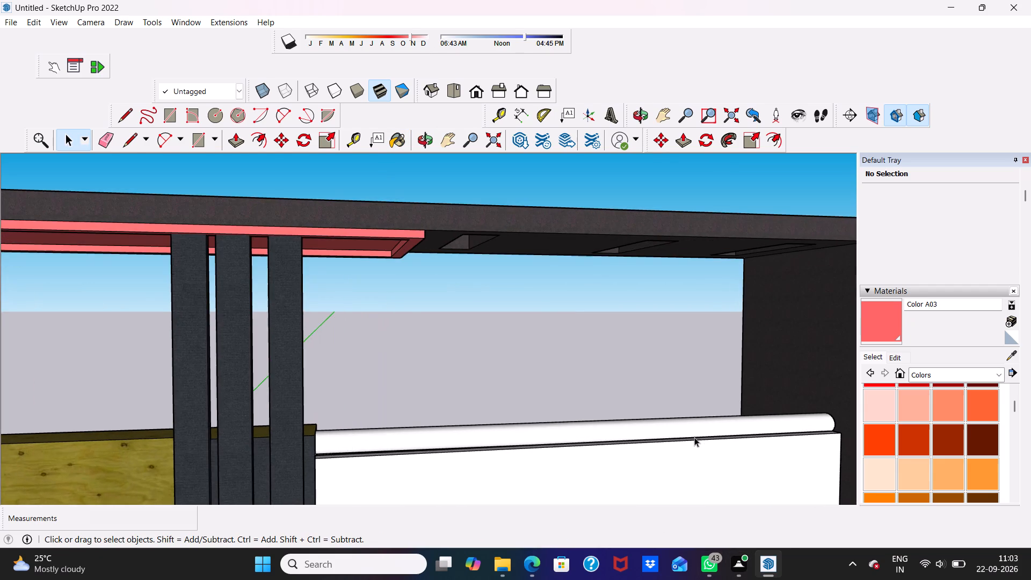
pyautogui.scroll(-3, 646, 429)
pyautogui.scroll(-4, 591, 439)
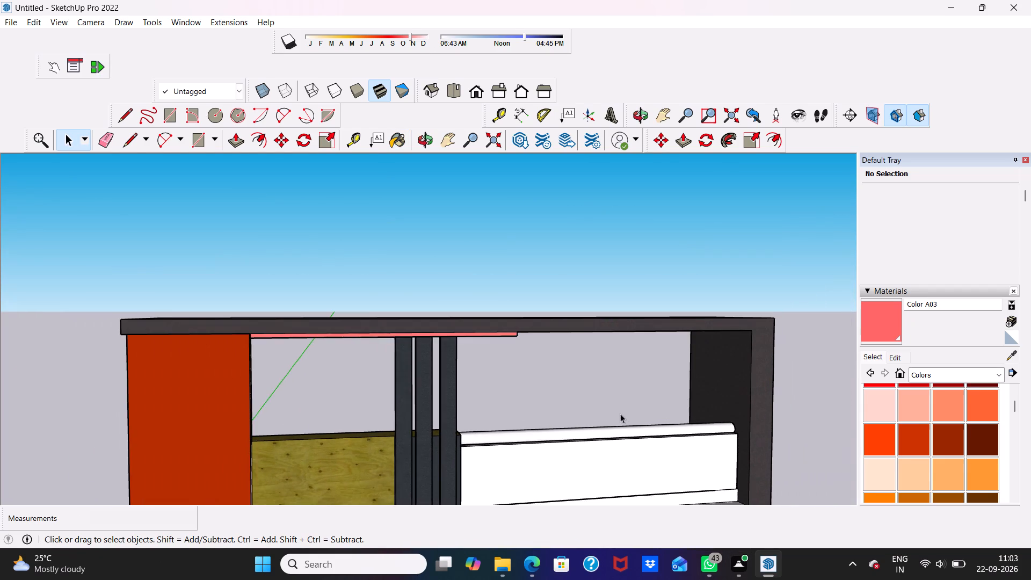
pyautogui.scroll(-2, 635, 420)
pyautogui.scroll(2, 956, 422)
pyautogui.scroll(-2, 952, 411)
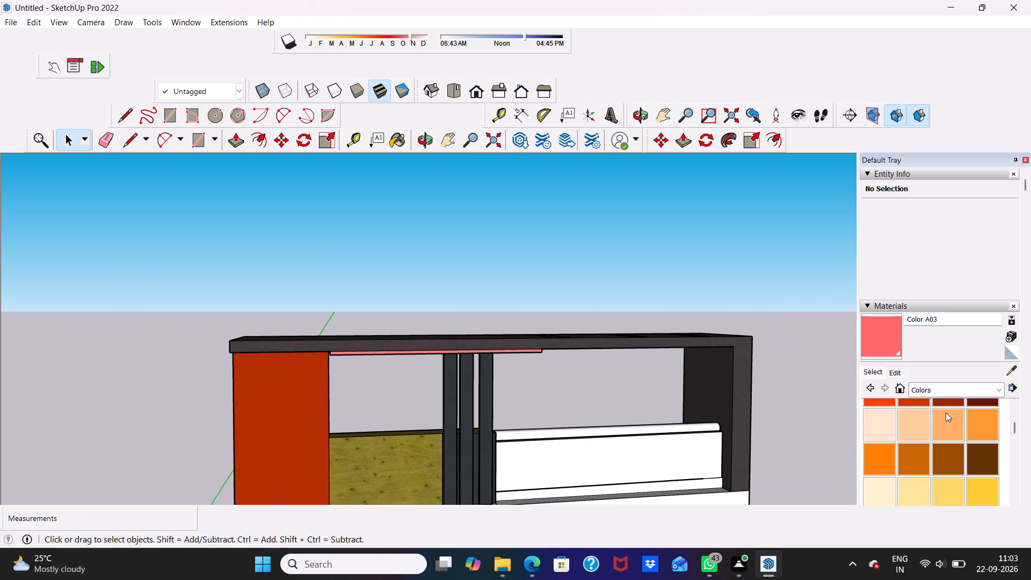
# Paint the round handrail on top of the upper terrace railing with Color M07 from the Colors collection.
pyautogui.scroll(-15, 946, 412)
pyautogui.scroll(4, 989, 220)
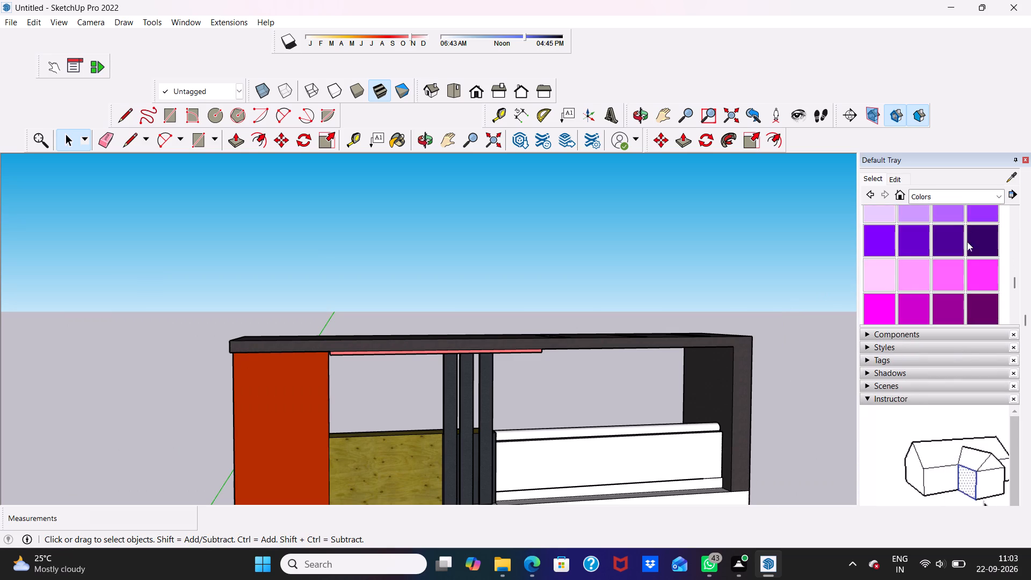
pyautogui.scroll(-3, 967, 277)
pyautogui.click(987, 249)
pyautogui.scroll(1, 780, 367)
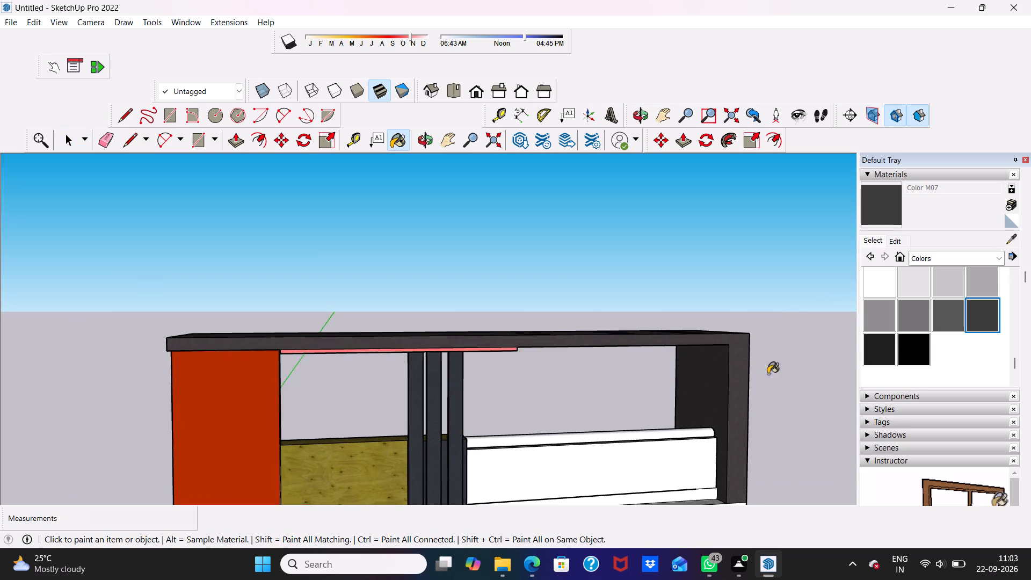
pyautogui.scroll(2, 768, 374)
pyautogui.click(478, 451)
pyautogui.scroll(-4, 476, 421)
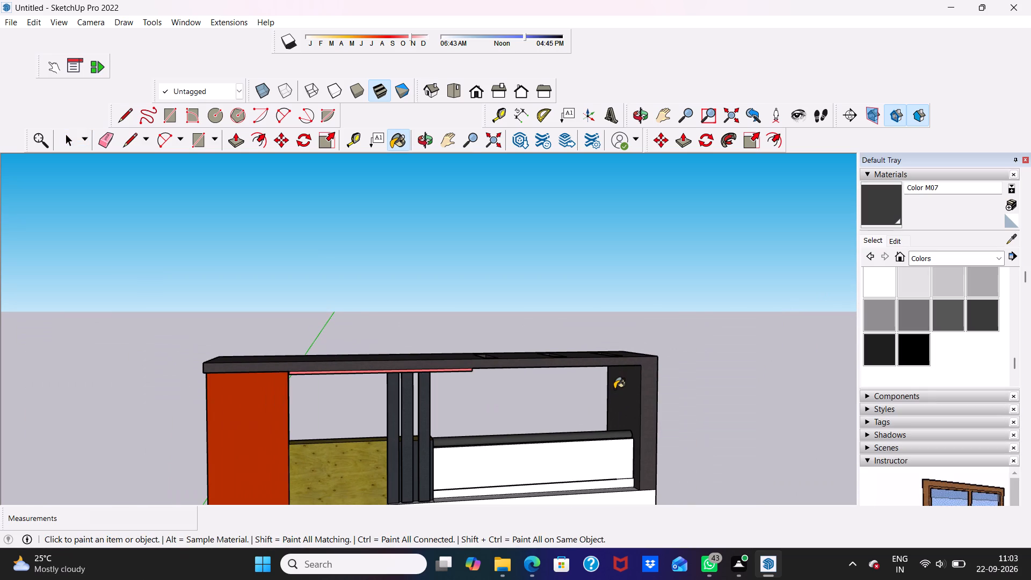
# Paint the upper terrace railing panel's front face and top edge with Translucent Glass Gray from the Glass and Mirrors collection.
pyautogui.moveTo(614, 389); pyautogui.dragTo(561, 402, button='middle')
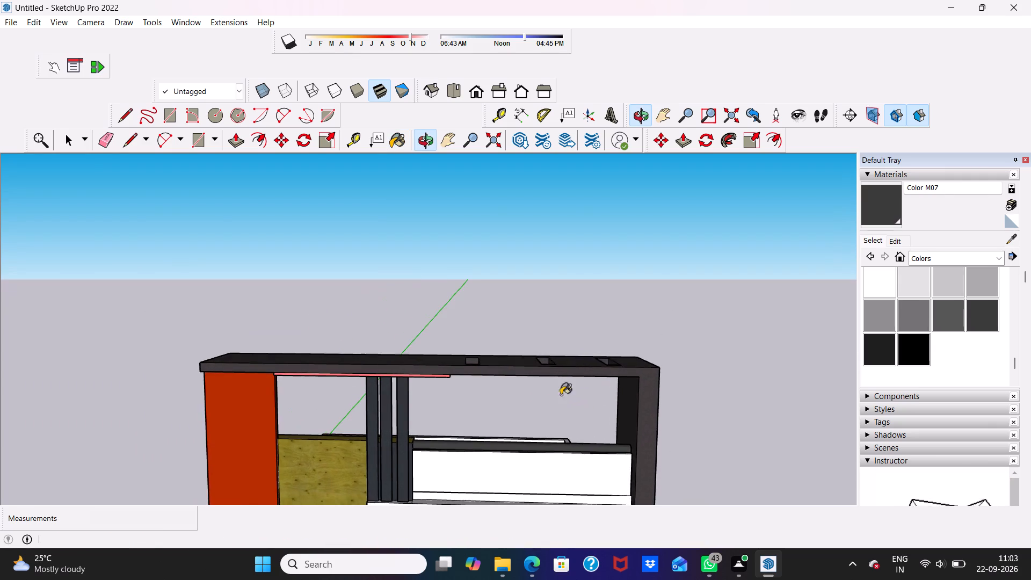
pyautogui.scroll(1, 563, 367)
pyautogui.scroll(-3, 555, 364)
pyautogui.scroll(2, 753, 469)
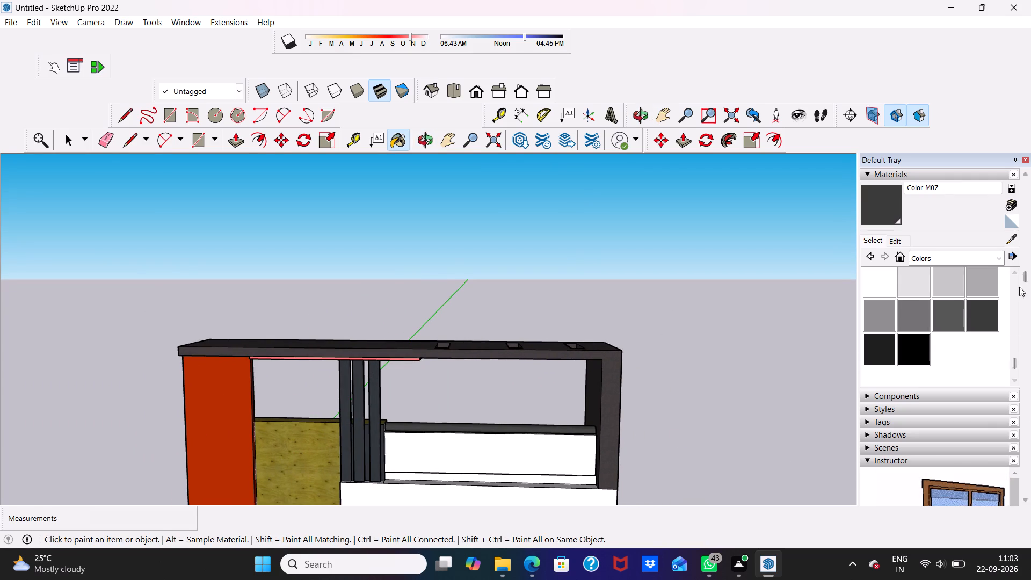
pyautogui.click(994, 255)
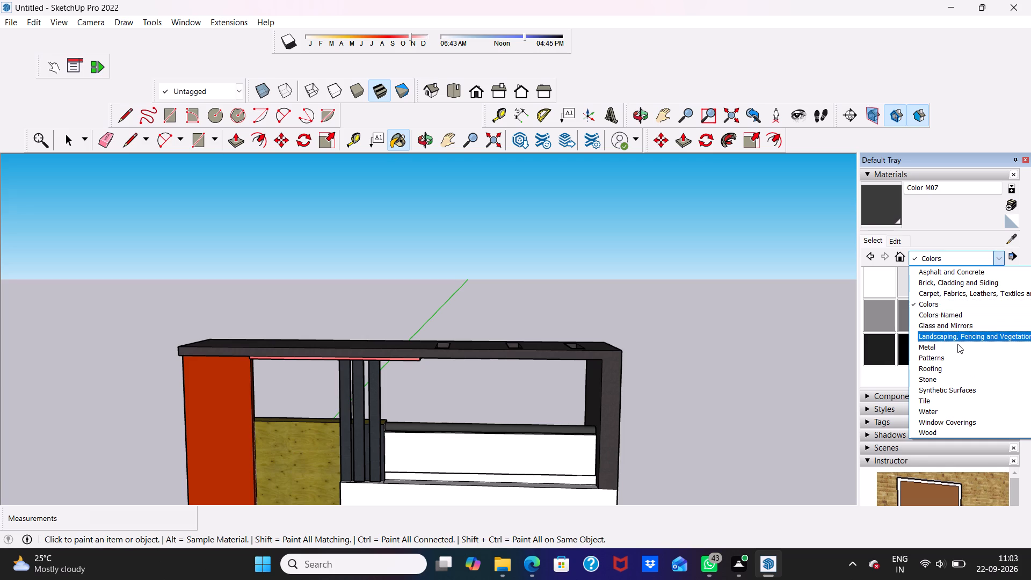
pyautogui.click(962, 325)
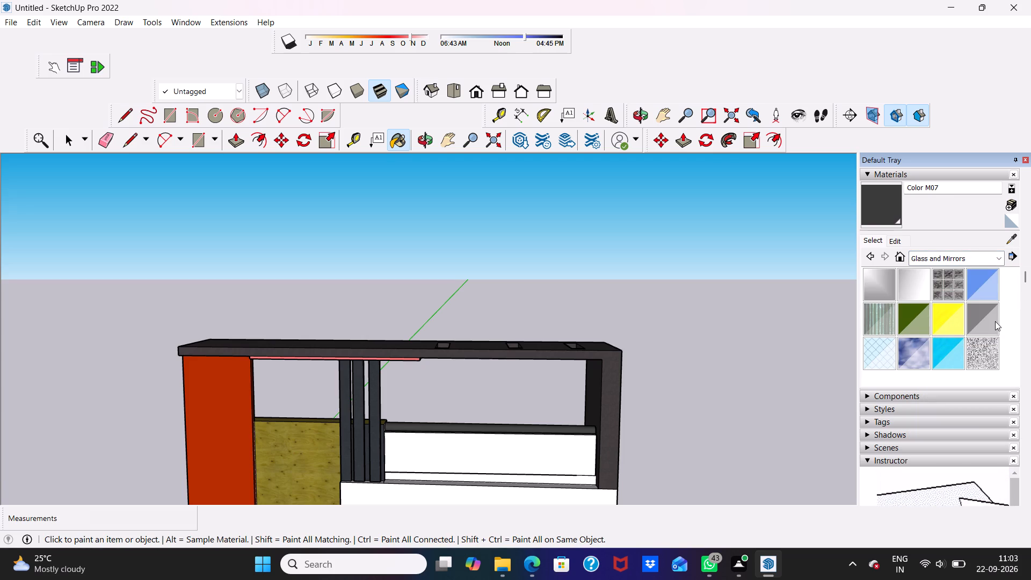
pyautogui.click(983, 316)
pyautogui.scroll(2, 464, 267)
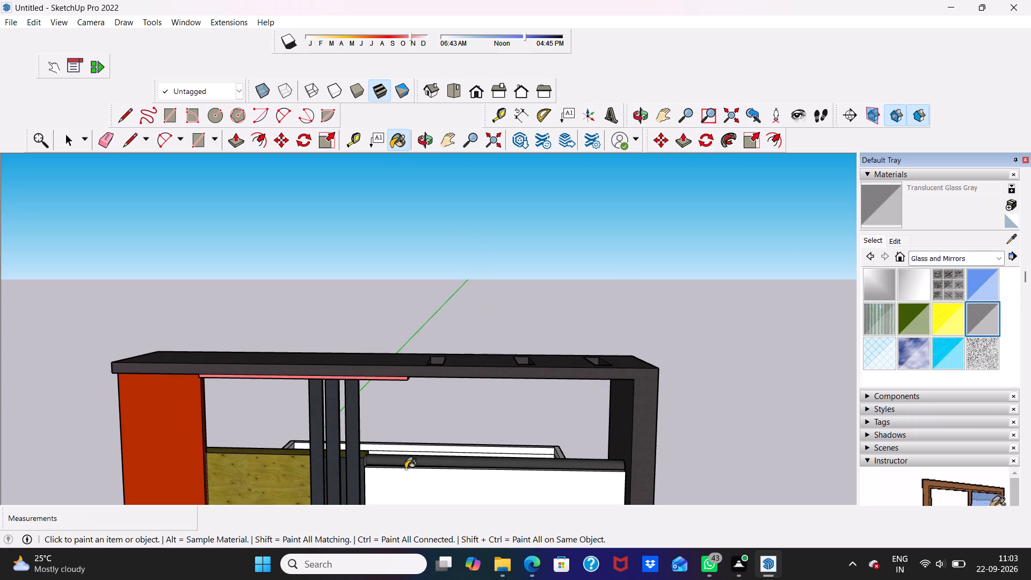
pyautogui.click(395, 497)
pyautogui.scroll(-4, 423, 372)
pyautogui.scroll(6, 395, 430)
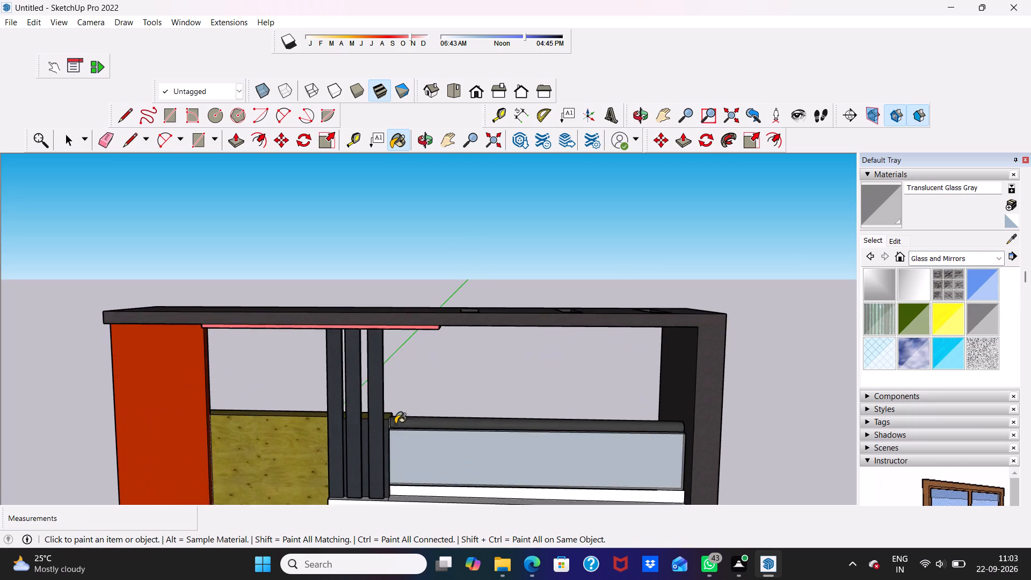
pyautogui.scroll(16, 395, 424)
pyautogui.click(435, 438)
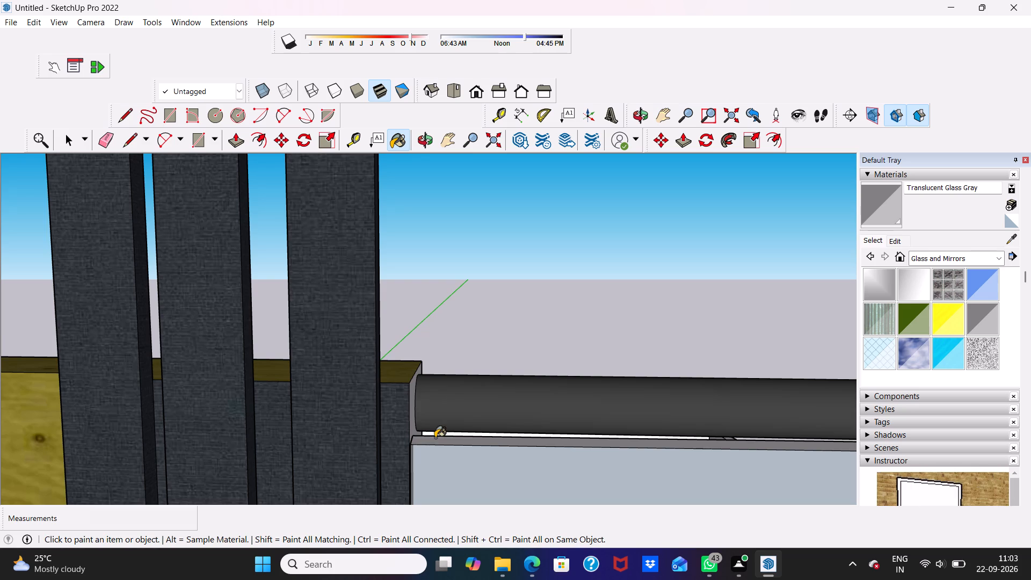
# Paint the back face of the upper terrace railing panel with Translucent Glass Gray.
pyautogui.scroll(-4, 451, 394)
pyautogui.scroll(-4, 506, 354)
pyautogui.scroll(-4, 578, 343)
pyautogui.moveTo(579, 350); pyautogui.dragTo(121, 392, button='middle')
pyautogui.scroll(3, 242, 422)
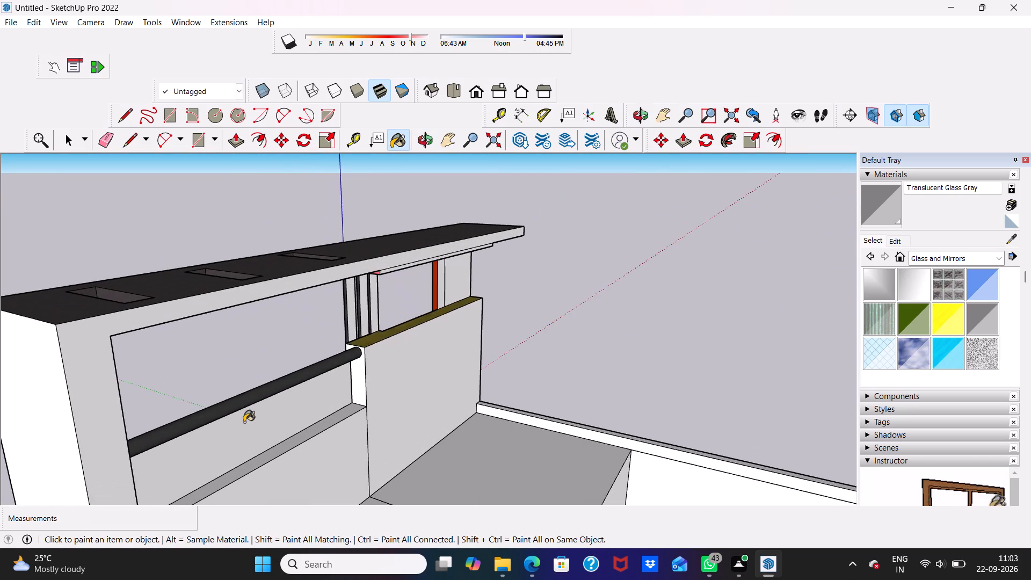
pyautogui.click(245, 422)
# Examine the terrace railing's glass panel and the handrail end beside the dark slats from below and from the front.
pyautogui.scroll(-2, 250, 404)
pyautogui.moveTo(251, 402); pyautogui.dragTo(484, 331, button='middle')
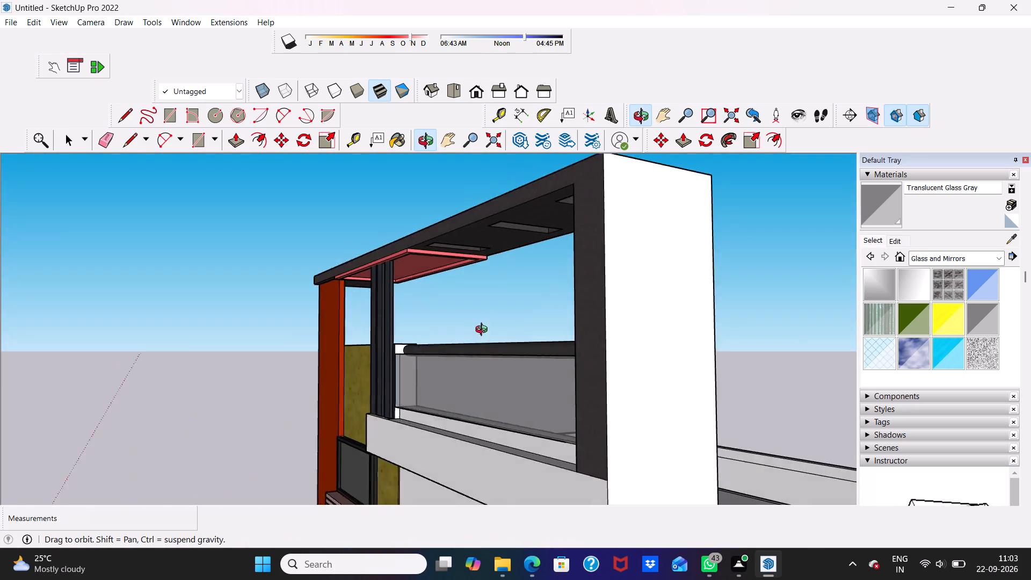
pyautogui.moveTo(484, 331); pyautogui.dragTo(572, 310, button='middle')
pyautogui.scroll(3, 572, 310)
pyautogui.scroll(4, 373, 336)
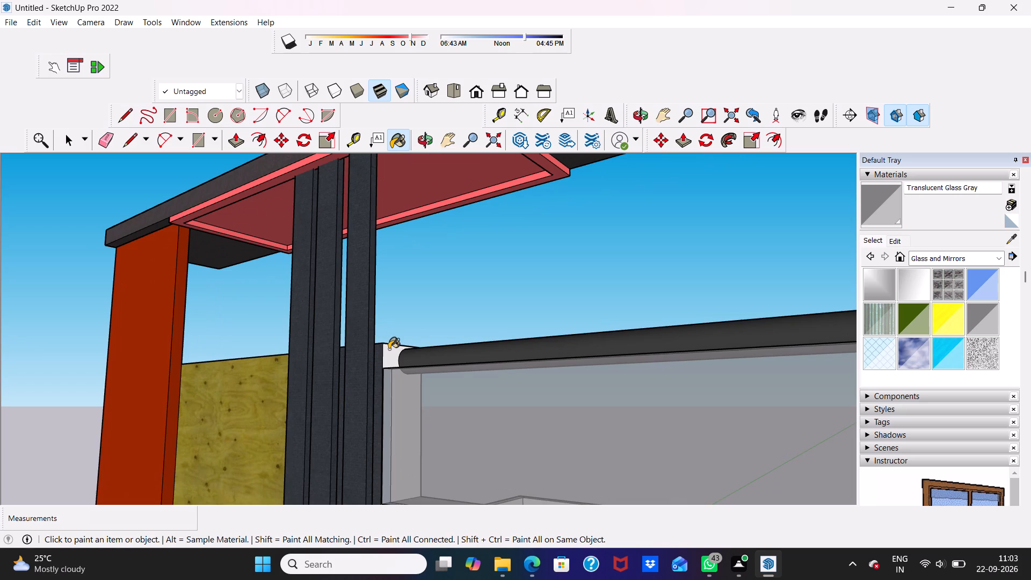
pyautogui.scroll(-5, 403, 332)
pyautogui.moveTo(419, 330); pyautogui.dragTo(600, 336, button='middle')
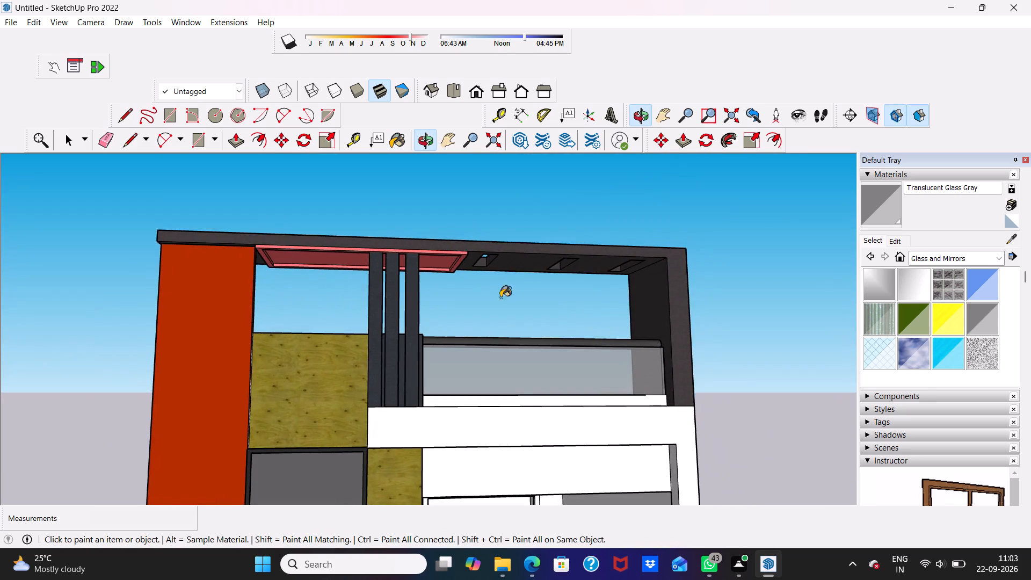
pyautogui.scroll(-4, 433, 294)
pyautogui.moveTo(419, 344); pyautogui.dragTo(369, 409, button='middle')
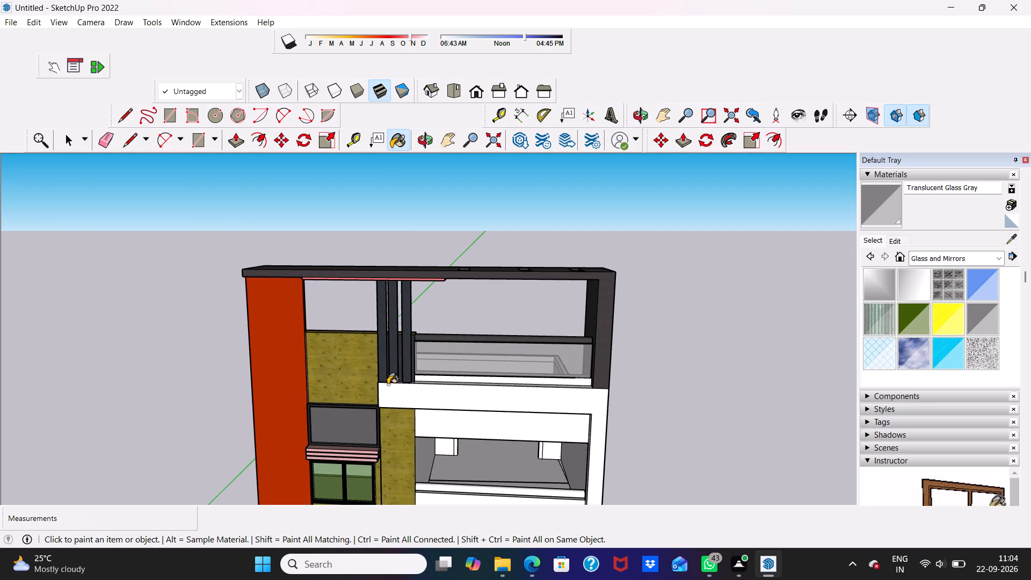
pyautogui.scroll(1, 396, 366)
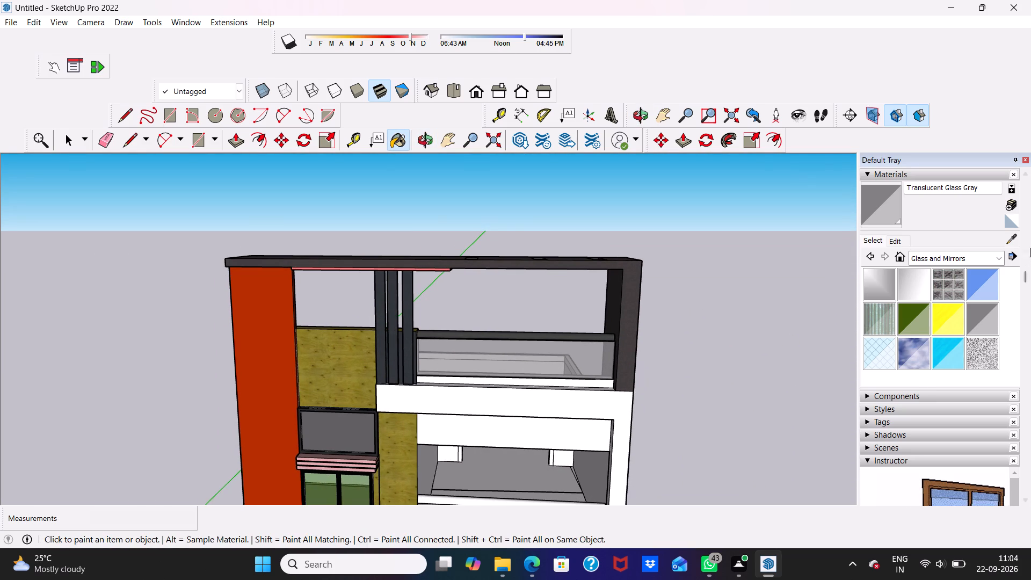
# Paint the front face of the low kerb beneath the glass railing with Wood Veneer 01 from the Wood collection.
pyautogui.click(999, 252)
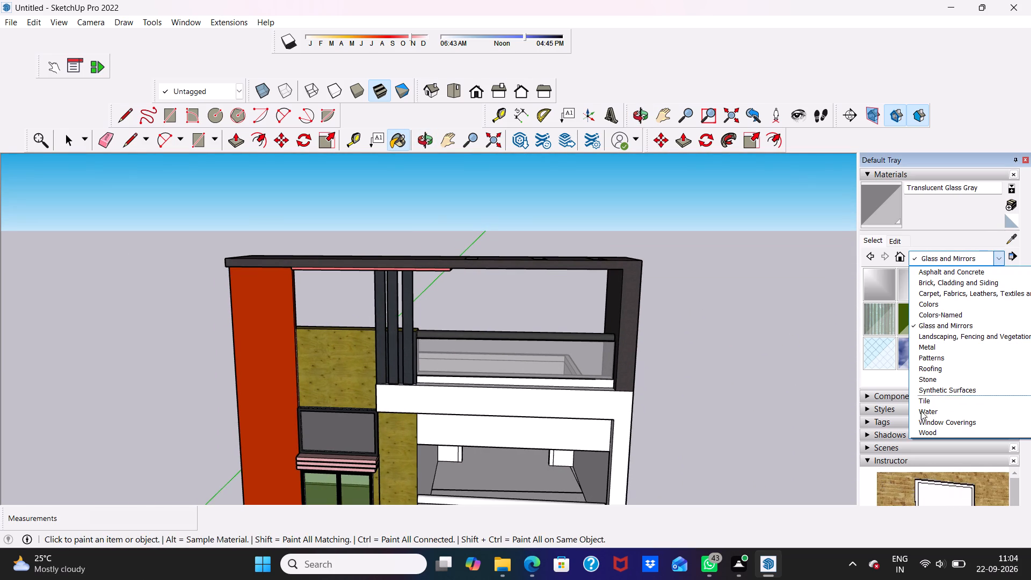
pyautogui.click(905, 448)
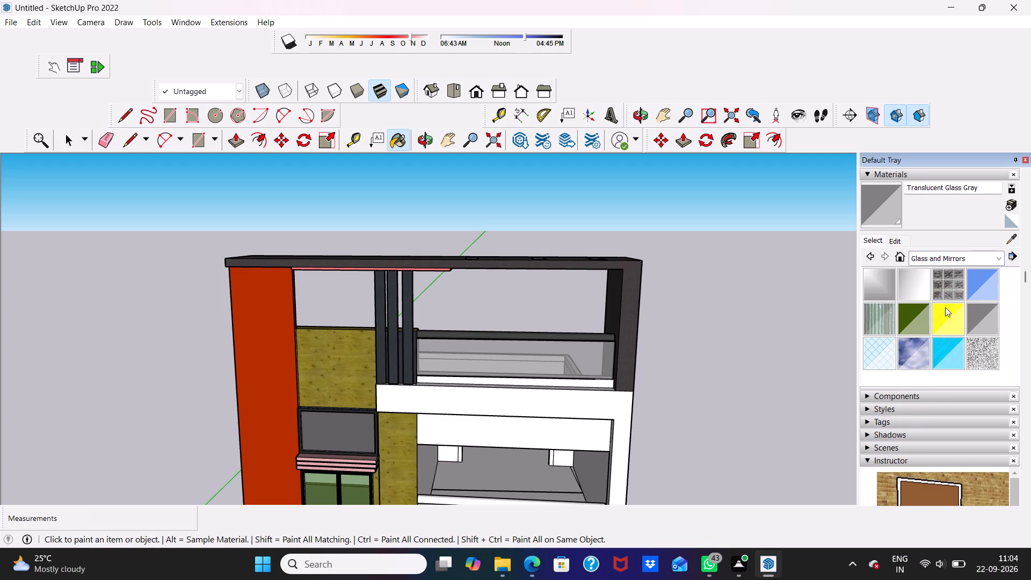
pyautogui.click(998, 255)
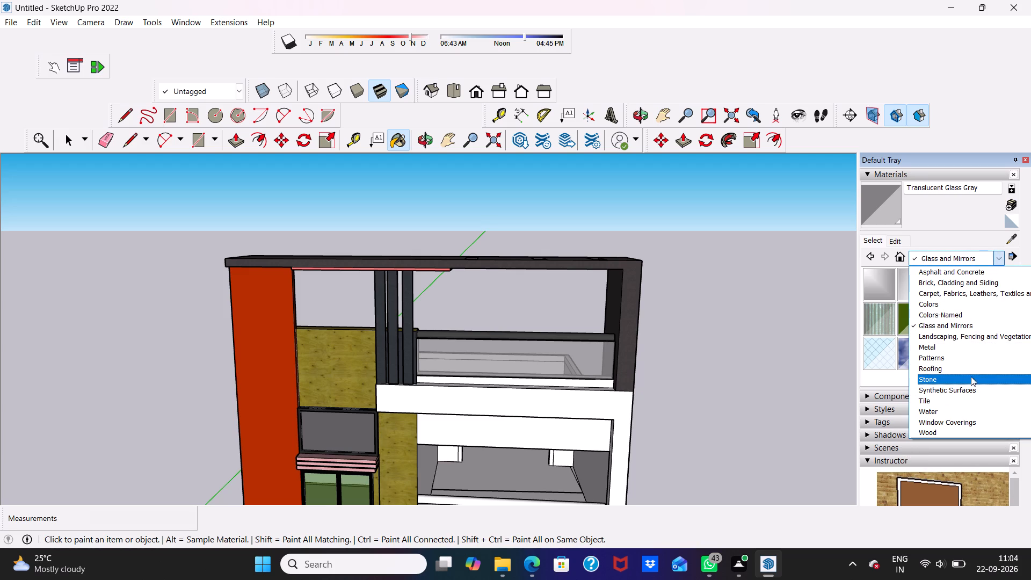
pyautogui.click(947, 428)
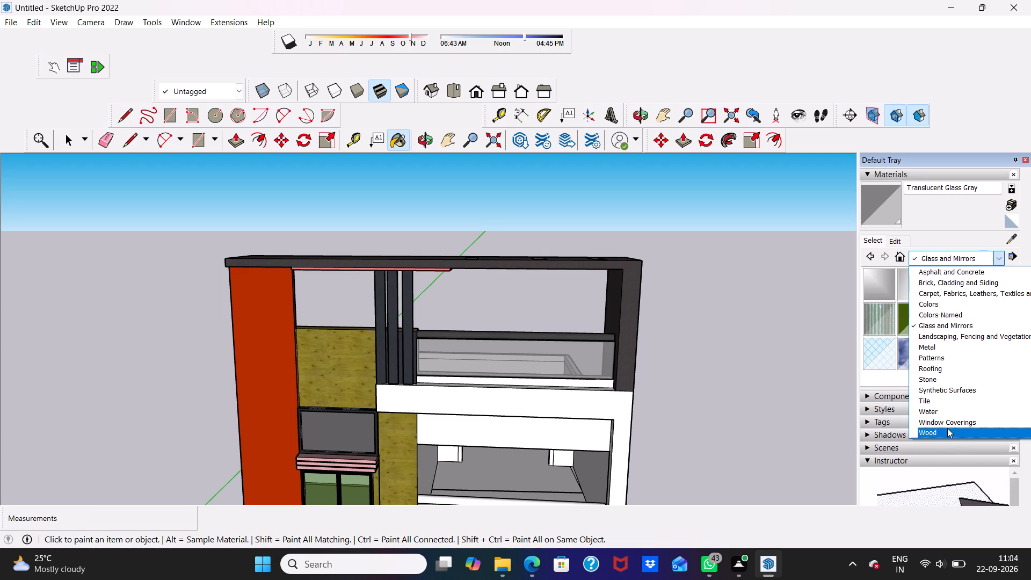
pyautogui.click(946, 351)
pyautogui.scroll(2, 585, 352)
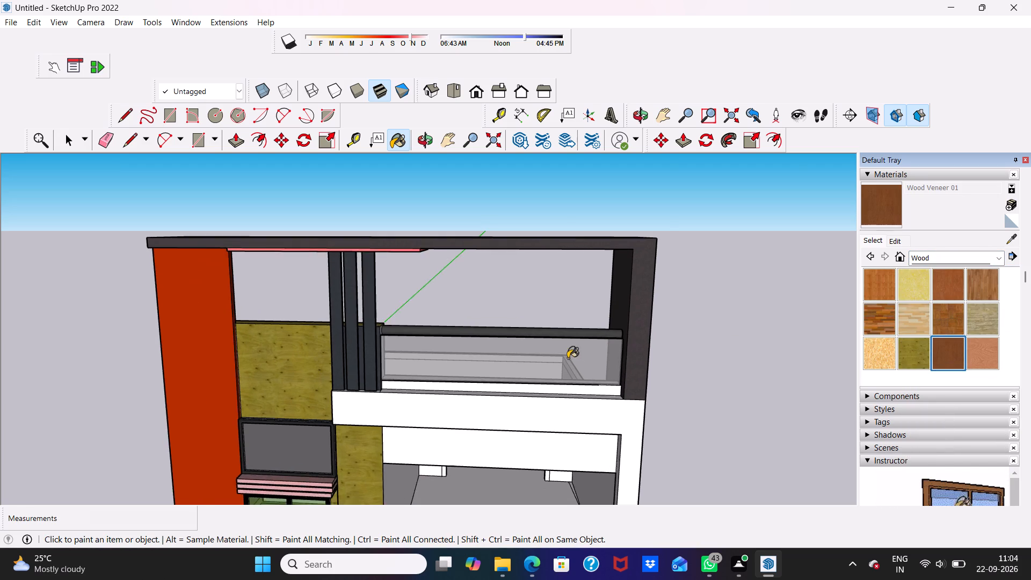
pyautogui.scroll(1, 568, 358)
pyautogui.scroll(4, 459, 376)
pyautogui.click(427, 395)
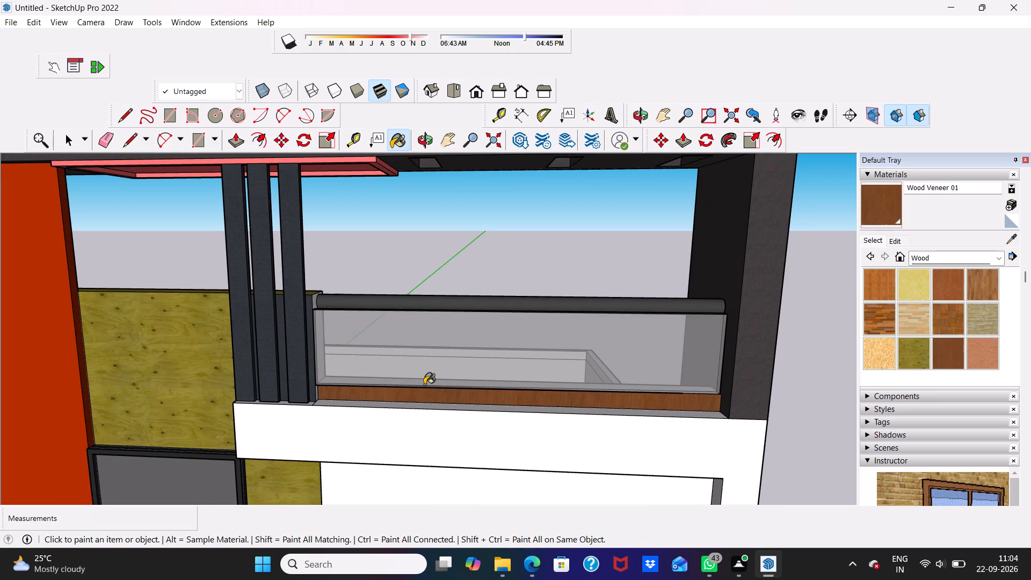
pyautogui.scroll(3, 424, 385)
pyautogui.click(946, 350)
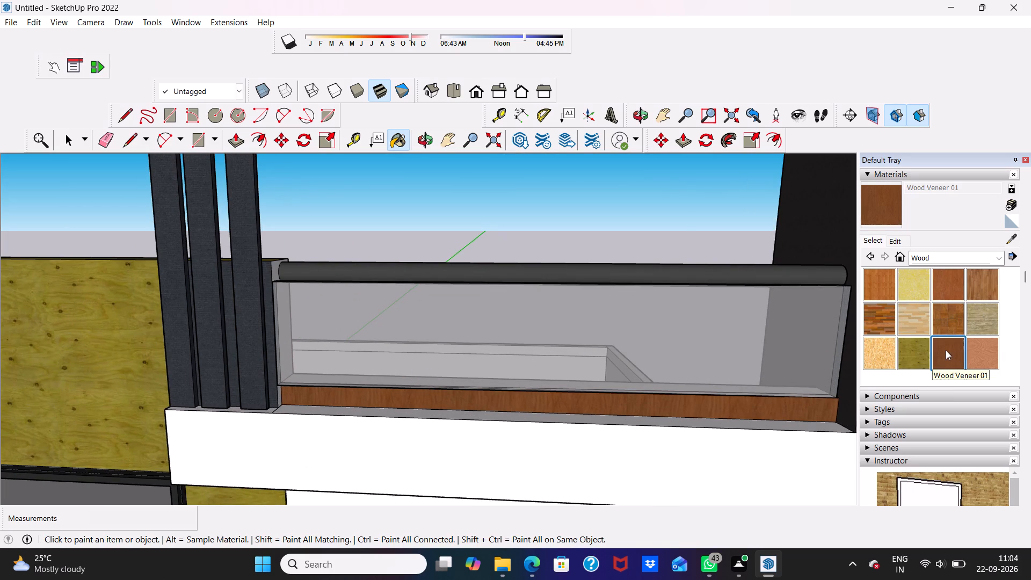
pyautogui.click(509, 403)
# Paint the kerb's top face behind the glass and the small side face beside the dark slats with Wood Veneer 01.
pyautogui.scroll(-6, 485, 385)
pyautogui.moveTo(613, 326); pyautogui.dragTo(156, 376, button='middle')
pyautogui.scroll(4, 289, 393)
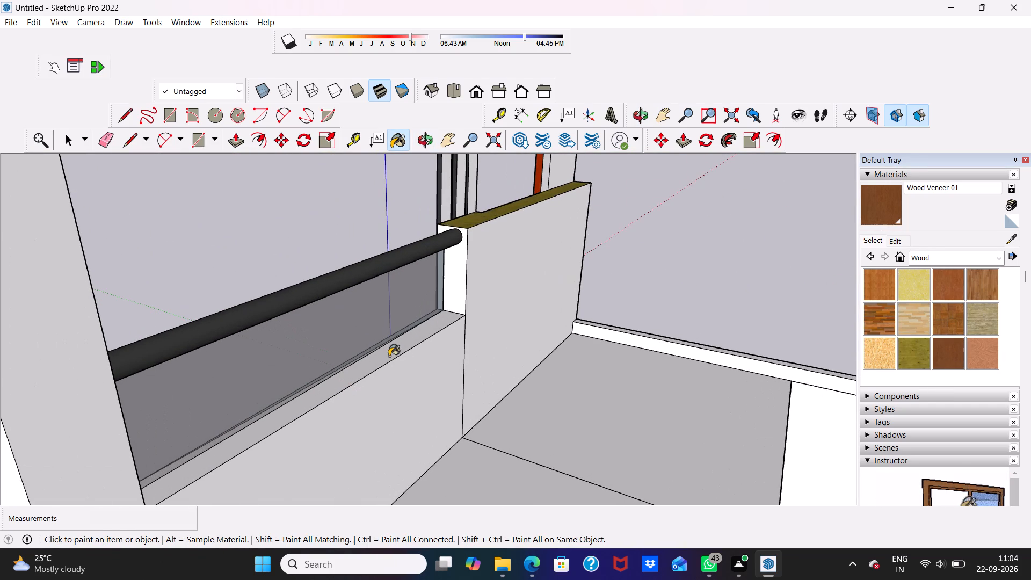
pyautogui.click(389, 356)
pyautogui.scroll(-2, 387, 347)
pyautogui.moveTo(406, 340); pyautogui.dragTo(747, 289, button='middle')
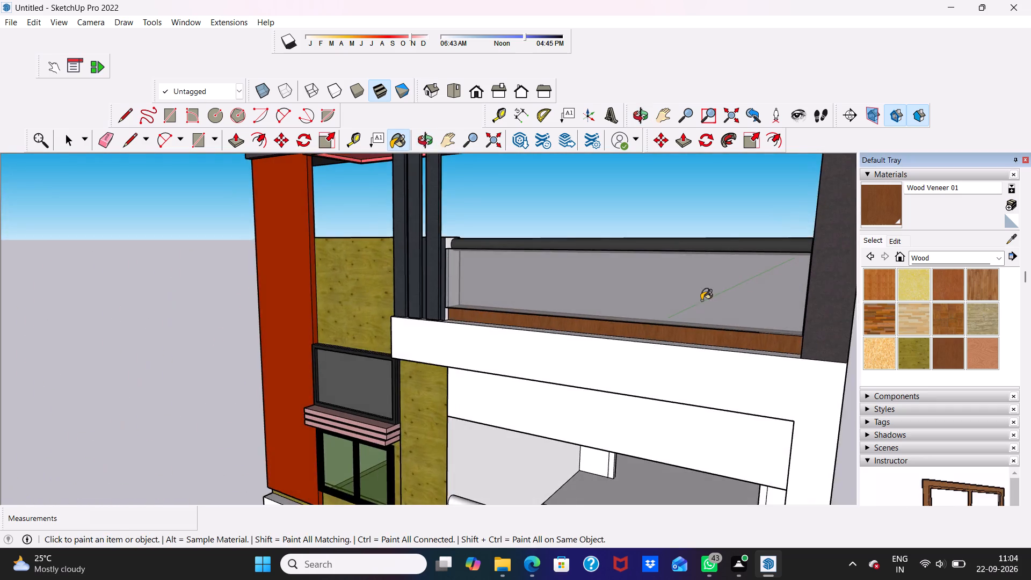
pyautogui.scroll(3, 512, 338)
pyautogui.scroll(8, 422, 325)
pyautogui.click(435, 291)
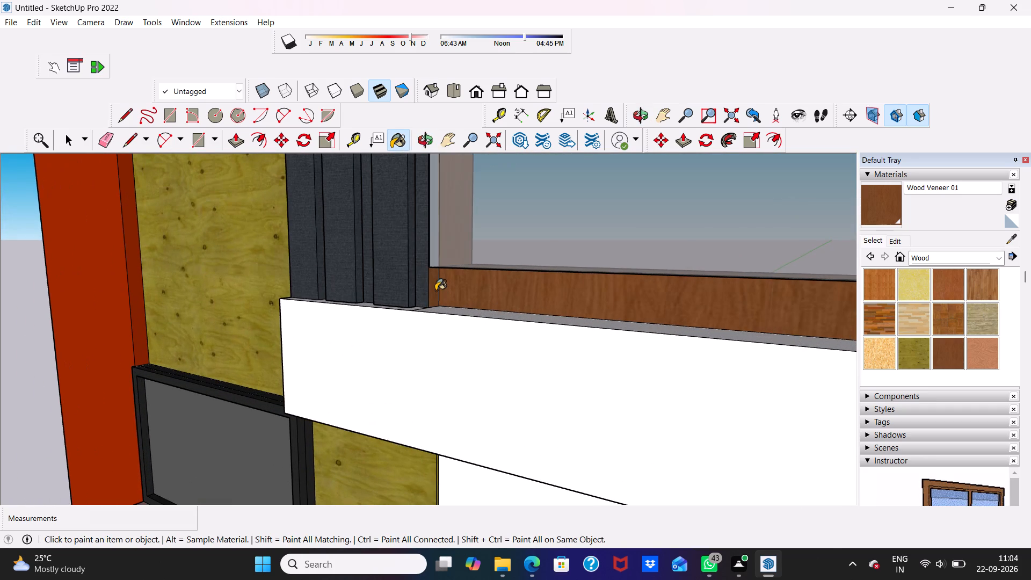
# Paint the front face of the white frame below the terrace railing with 0001_PaleVioletRed from the Colors-Named collection.
pyautogui.scroll(-9, 474, 293)
pyautogui.moveTo(505, 306); pyautogui.dragTo(654, 310, button='middle')
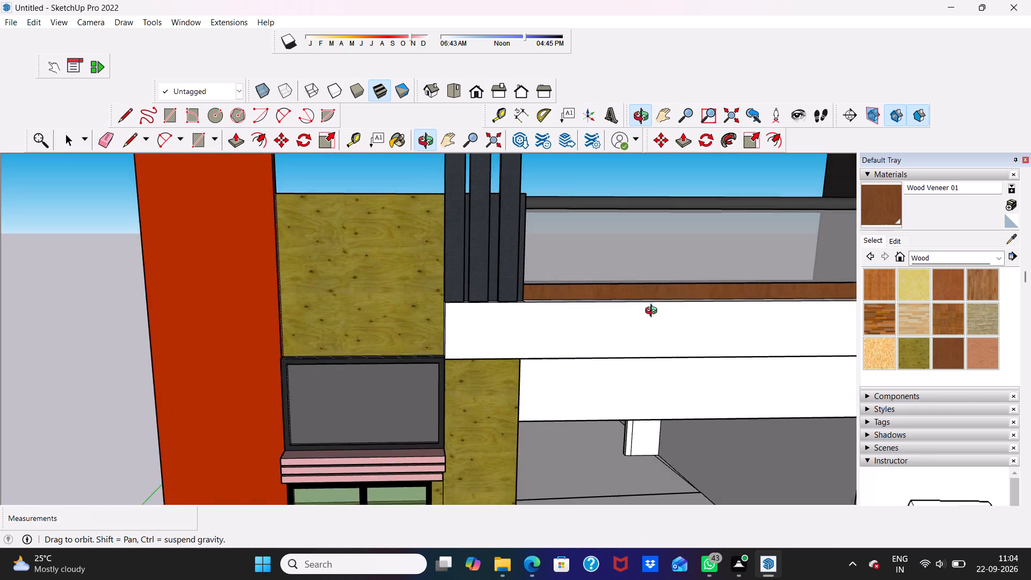
pyautogui.scroll(-3, 590, 343)
pyautogui.scroll(-4, 645, 371)
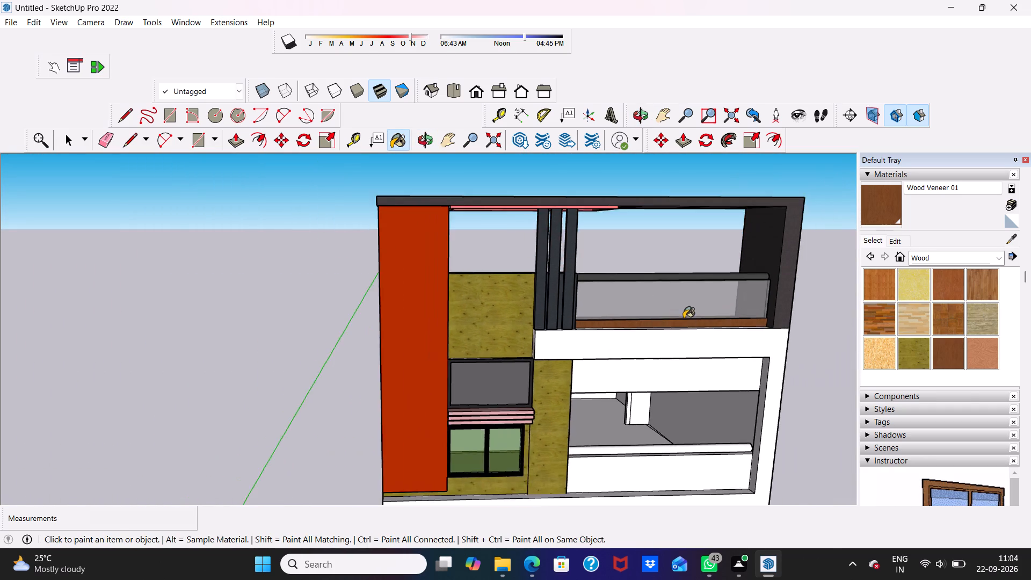
pyautogui.scroll(-2, 674, 310)
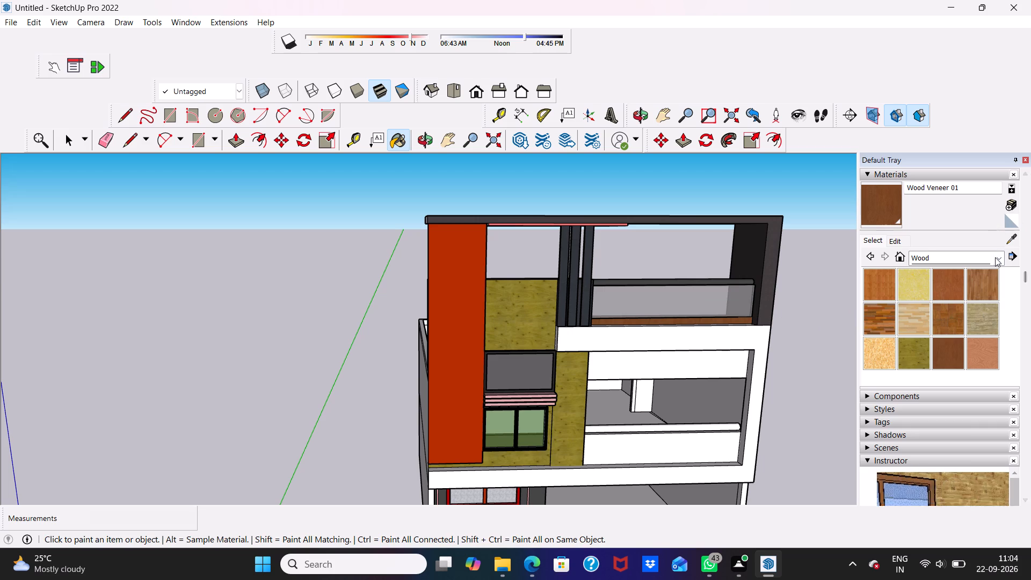
pyautogui.click(995, 257)
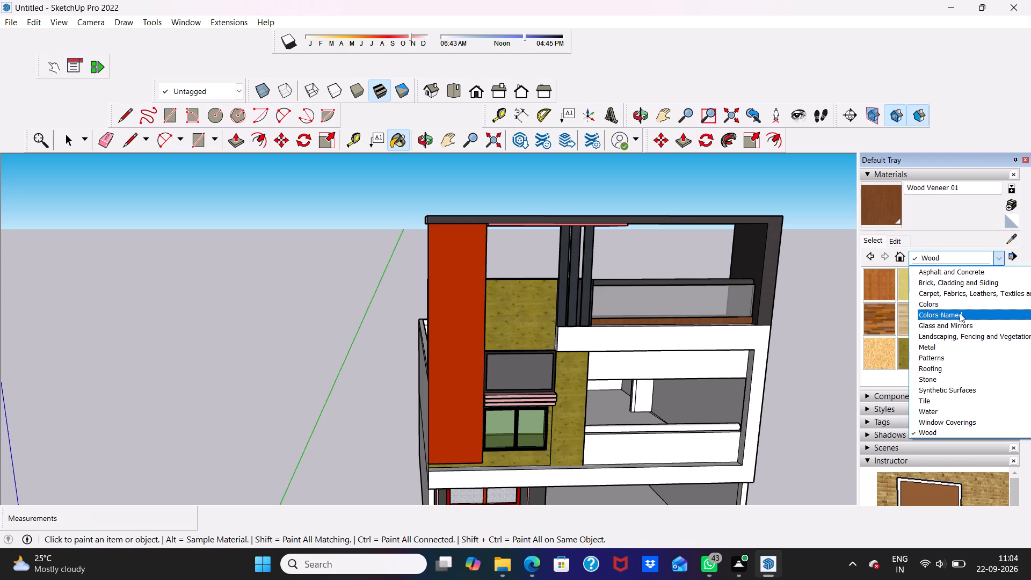
pyautogui.click(960, 313)
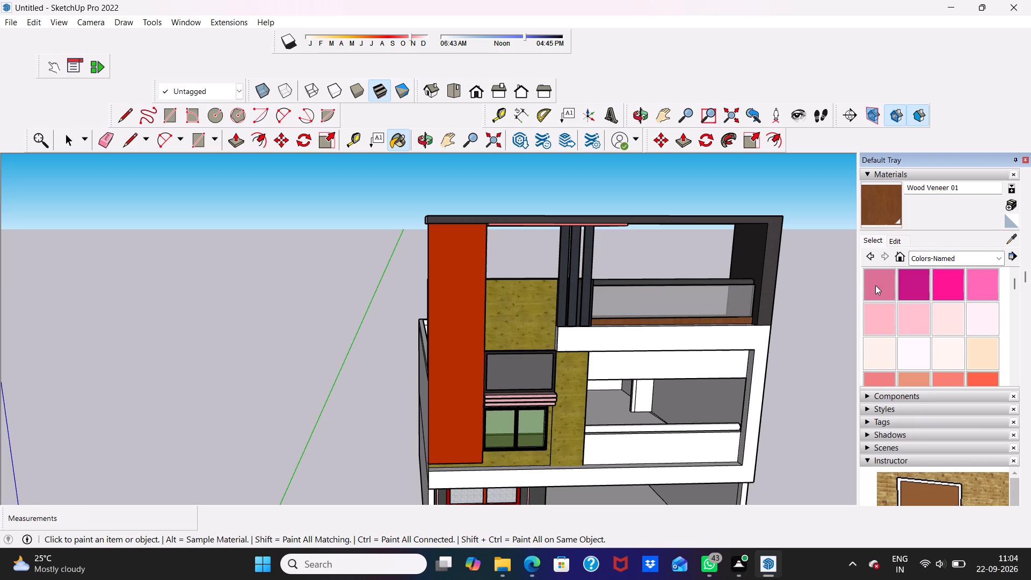
pyautogui.click(878, 278)
pyautogui.scroll(4, 670, 279)
pyautogui.click(601, 354)
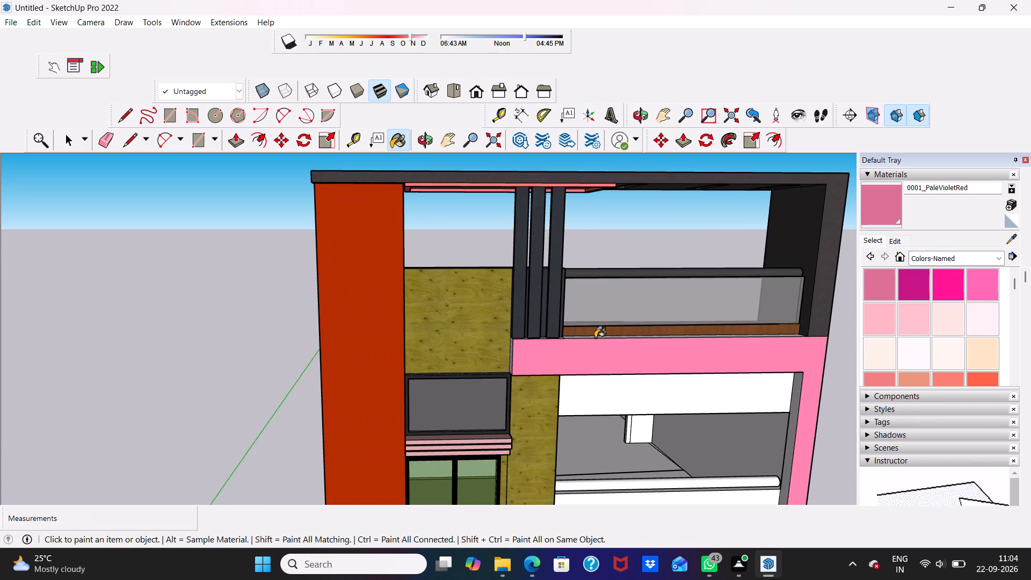
# Paint the frame's top ledge in front of the wood kerb and beneath the dark slats with 0001_PaleVioletRed.
pyautogui.scroll(-2, 592, 317)
pyautogui.moveTo(596, 317); pyautogui.dragTo(648, 272, button='middle')
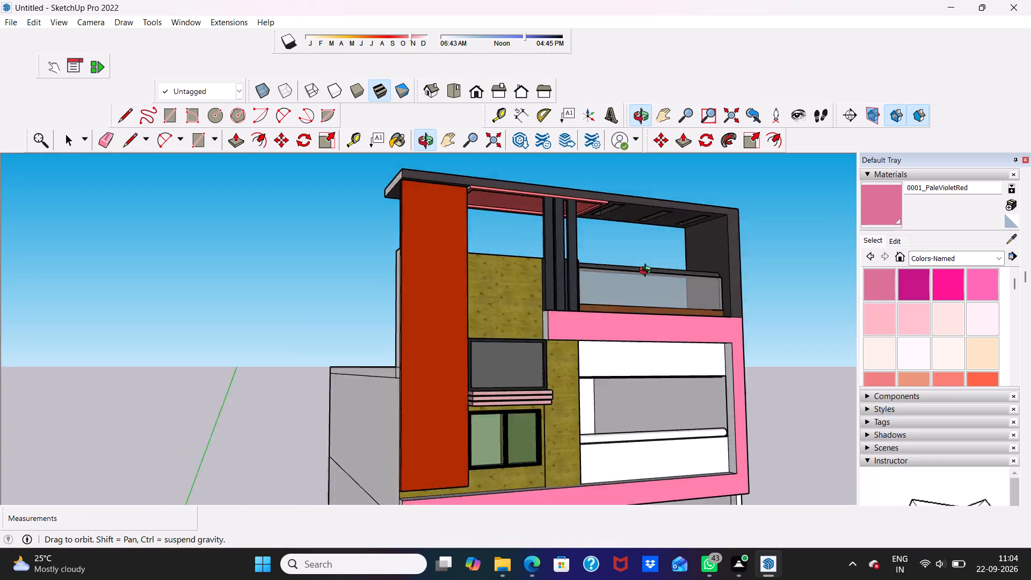
pyautogui.moveTo(648, 272); pyautogui.dragTo(525, 352, button='middle')
pyautogui.scroll(10, 526, 365)
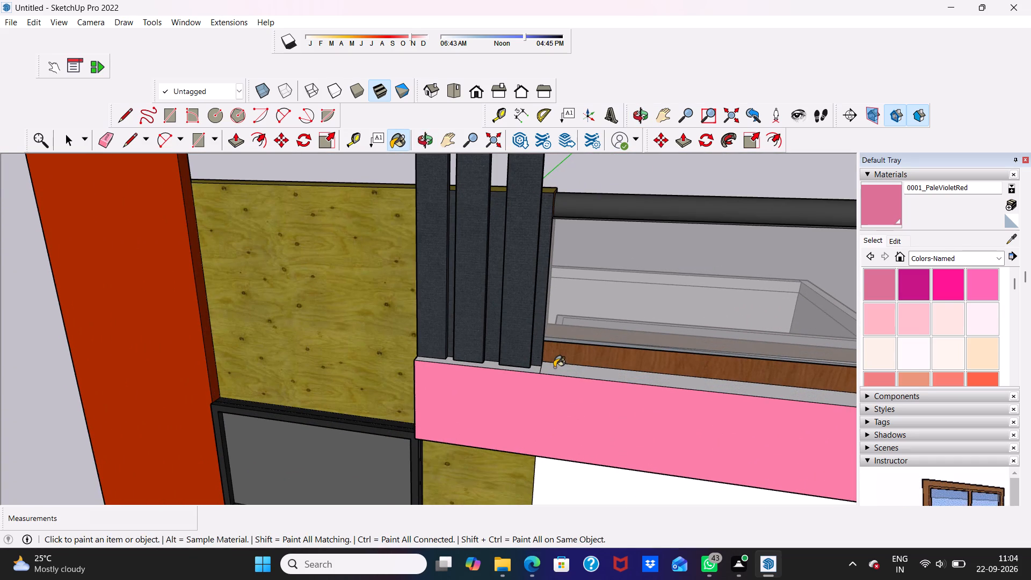
pyautogui.click(554, 367)
pyautogui.scroll(5, 543, 361)
pyautogui.click(509, 372)
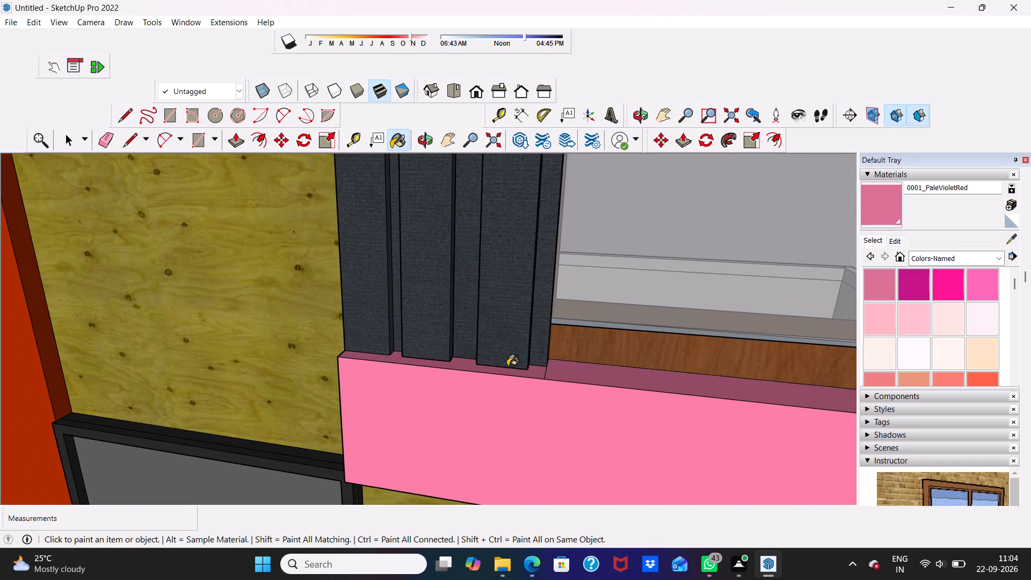
# Paint the inner side face of the frame's vertical post beside the balcony opening with 0001_PaleVioletRed.
pyautogui.scroll(-10, 475, 351)
pyautogui.scroll(1, 484, 337)
pyautogui.scroll(-5, 483, 326)
pyautogui.moveTo(576, 380); pyautogui.dragTo(577, 378, button='middle')
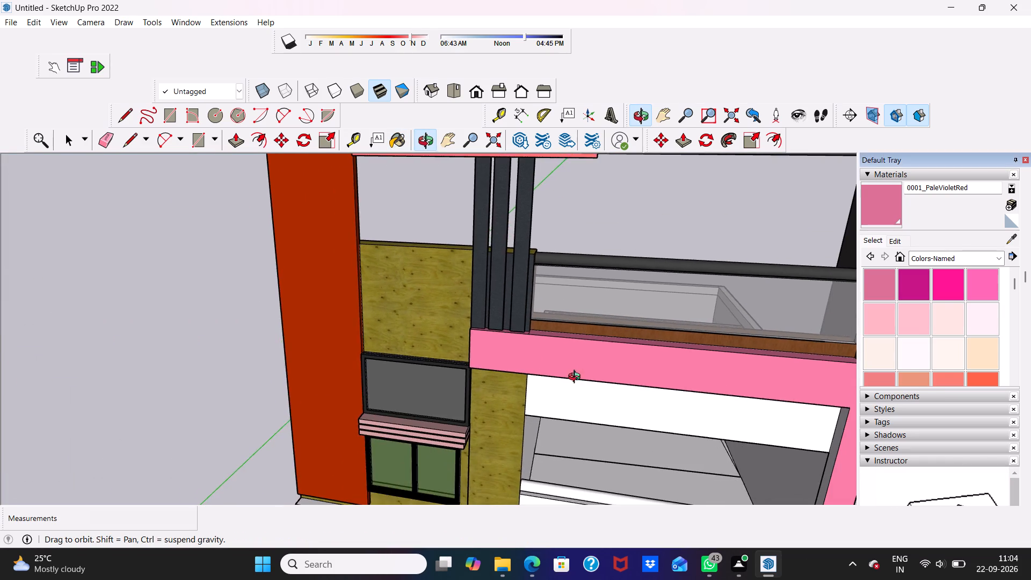
pyautogui.moveTo(577, 378); pyautogui.dragTo(751, 278, button='middle')
pyautogui.scroll(4, 775, 302)
pyautogui.click(713, 356)
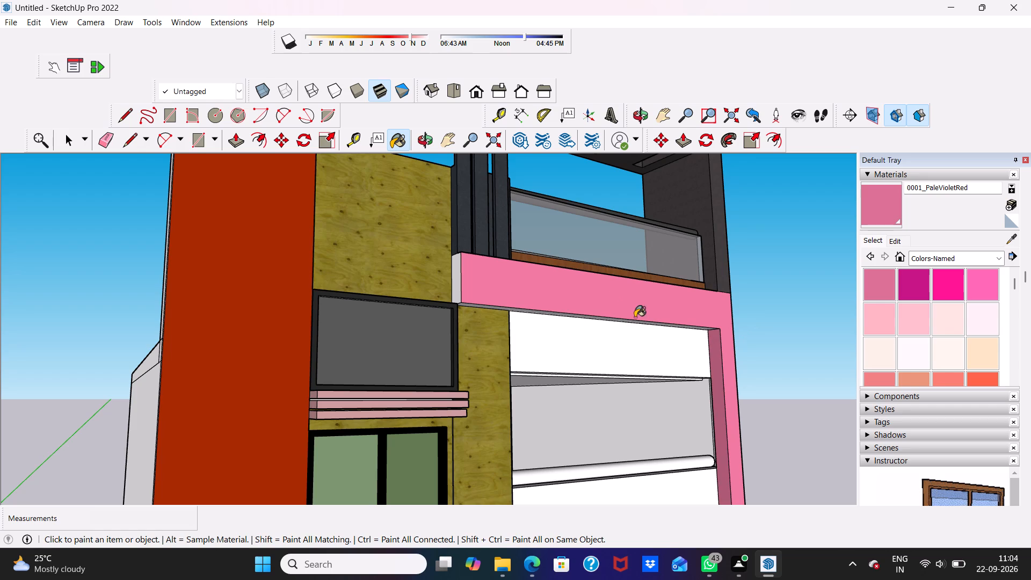
# Paint the underside and the exposed end face of the frame's upper beam, below the terrace slats, with 0001_PaleVioletRed.
pyautogui.moveTo(601, 293); pyautogui.dragTo(618, 155, button='middle')
pyautogui.scroll(3, 598, 247)
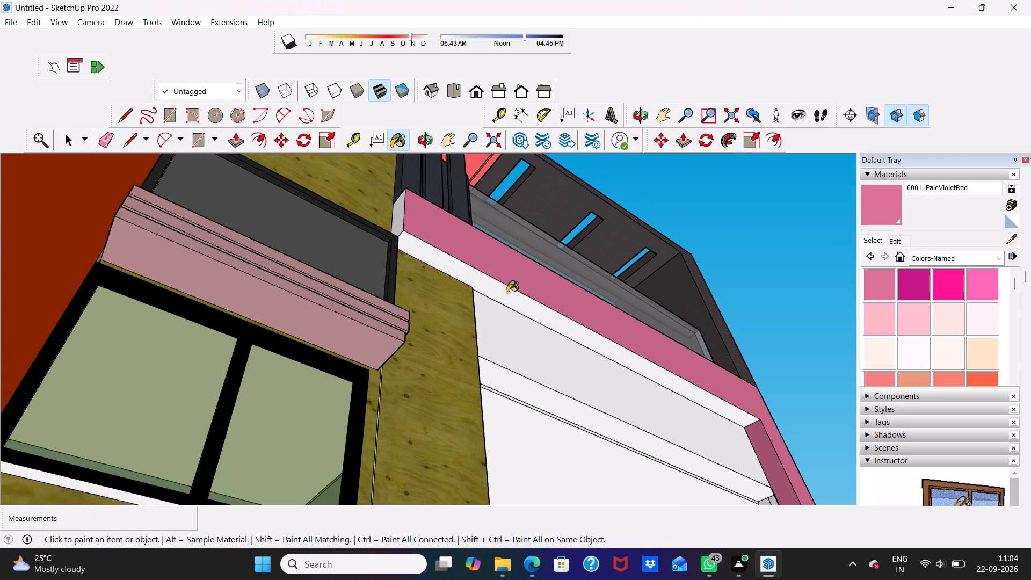
pyautogui.click(507, 293)
pyautogui.scroll(3, 411, 254)
pyautogui.click(394, 204)
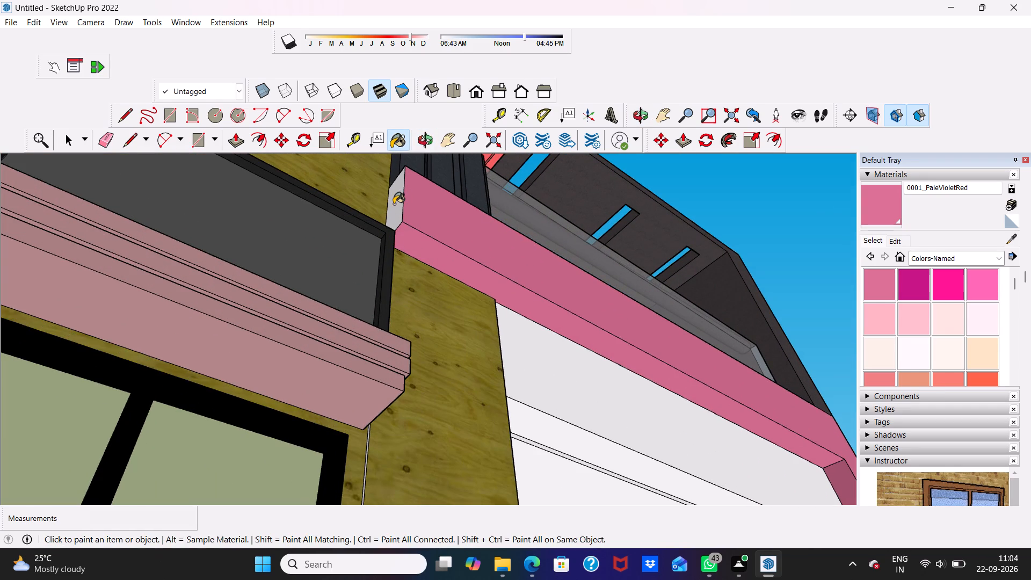
# Paint the underside of the frame's lower beam, including the small corner piece above the ground-floor side wall, with 0001_PaleVioletRed.
pyautogui.scroll(-13, 394, 204)
pyautogui.moveTo(483, 279); pyautogui.dragTo(435, 332, button='middle')
pyautogui.scroll(2, 381, 340)
pyautogui.click(348, 316)
pyautogui.scroll(4, 335, 310)
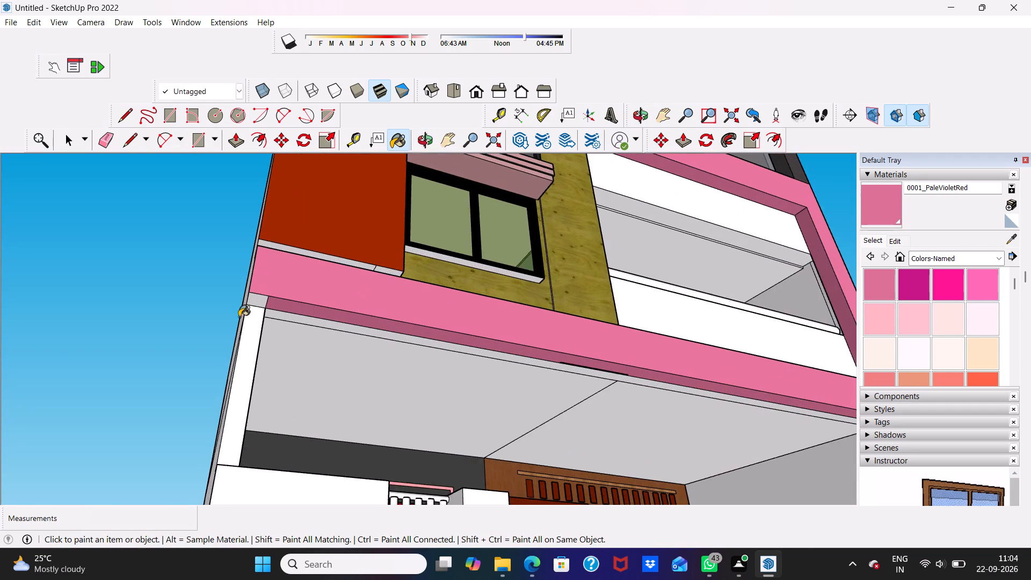
pyautogui.scroll(2, 242, 314)
pyautogui.click(262, 299)
# Paint the lower beam's end face and its top ledge beneath the plywood wall and orange-red panel with 0001_PaleVioletRed.
pyautogui.scroll(-1, 323, 264)
pyautogui.moveTo(324, 264); pyautogui.dragTo(323, 399, button='middle')
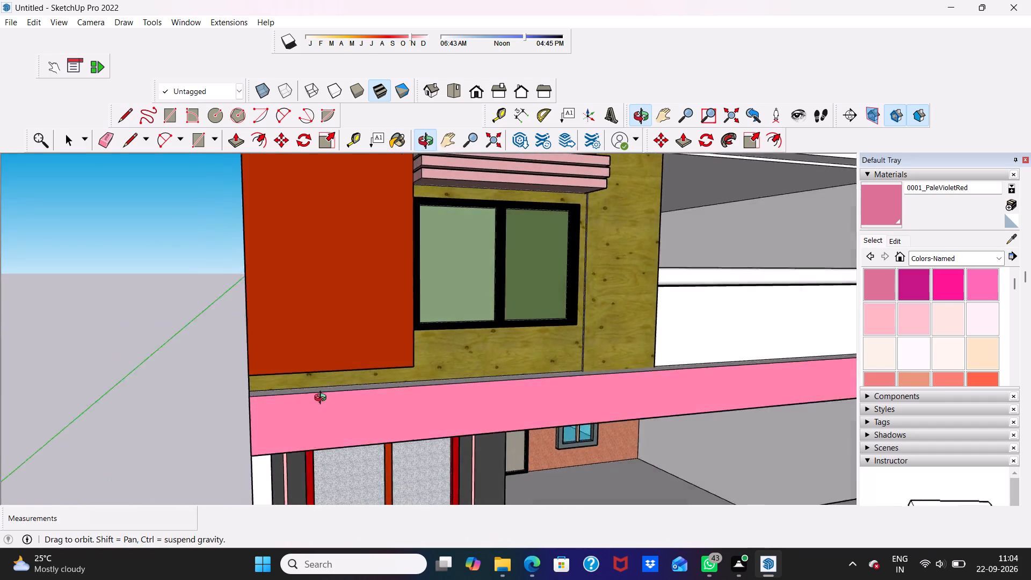
pyautogui.moveTo(323, 399); pyautogui.dragTo(414, 373, button='middle')
pyautogui.scroll(2, 389, 390)
pyautogui.click(374, 396)
pyautogui.moveTo(417, 337); pyautogui.dragTo(397, 365, button='middle')
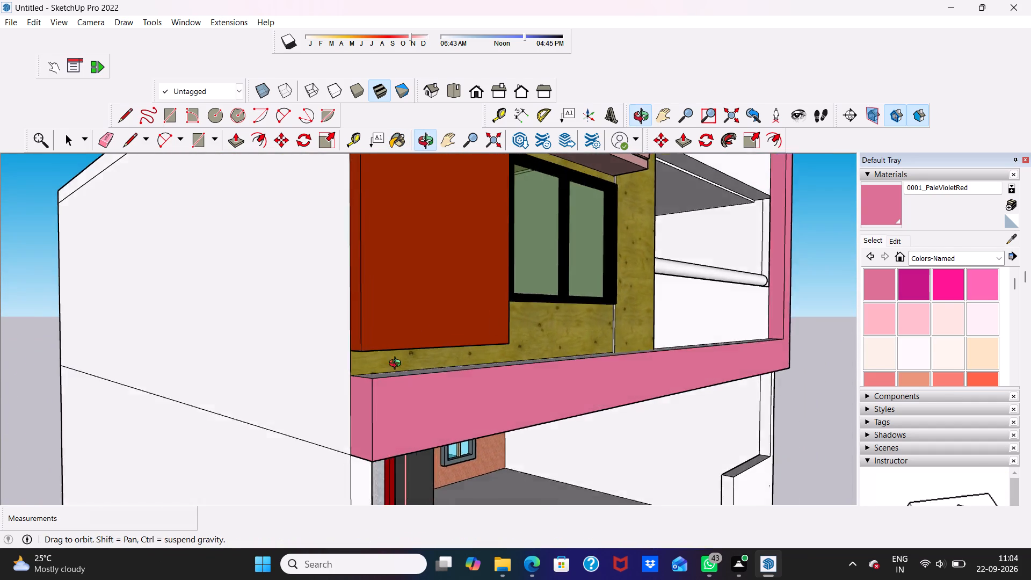
pyautogui.moveTo(397, 365); pyautogui.dragTo(342, 418, button='middle')
pyautogui.scroll(4, 404, 417)
pyautogui.click(406, 440)
pyautogui.scroll(1, 439, 412)
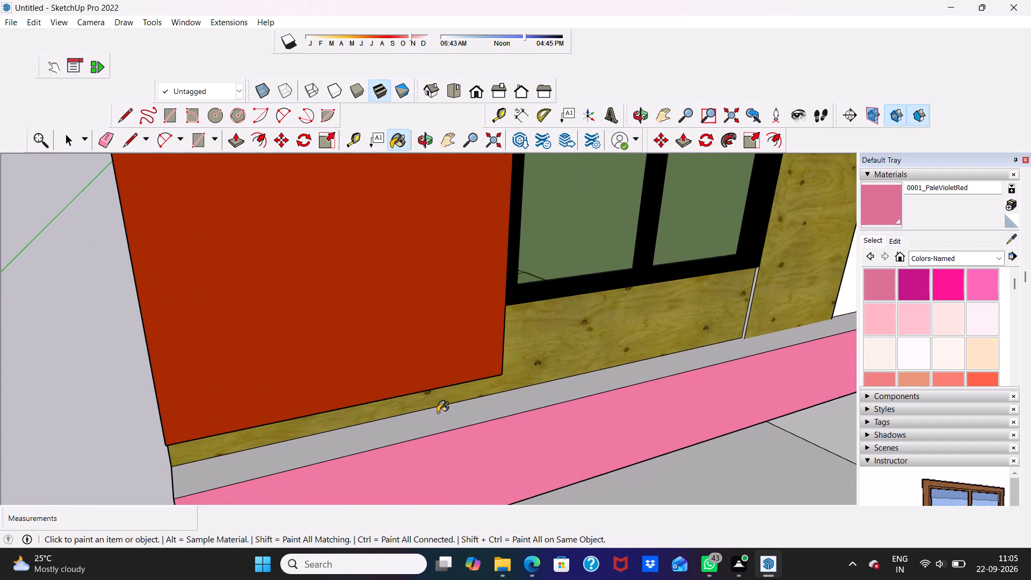
pyautogui.click(433, 425)
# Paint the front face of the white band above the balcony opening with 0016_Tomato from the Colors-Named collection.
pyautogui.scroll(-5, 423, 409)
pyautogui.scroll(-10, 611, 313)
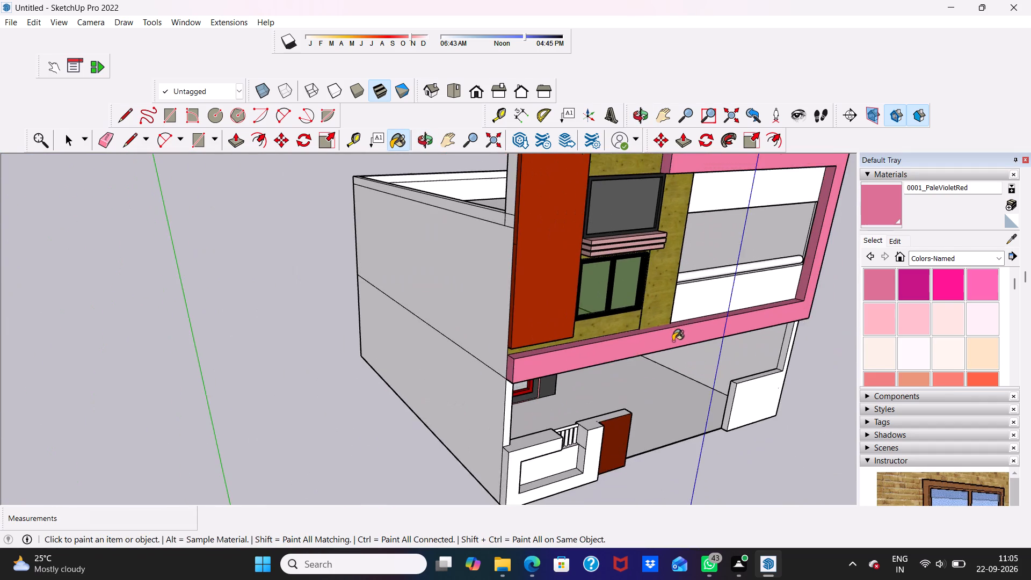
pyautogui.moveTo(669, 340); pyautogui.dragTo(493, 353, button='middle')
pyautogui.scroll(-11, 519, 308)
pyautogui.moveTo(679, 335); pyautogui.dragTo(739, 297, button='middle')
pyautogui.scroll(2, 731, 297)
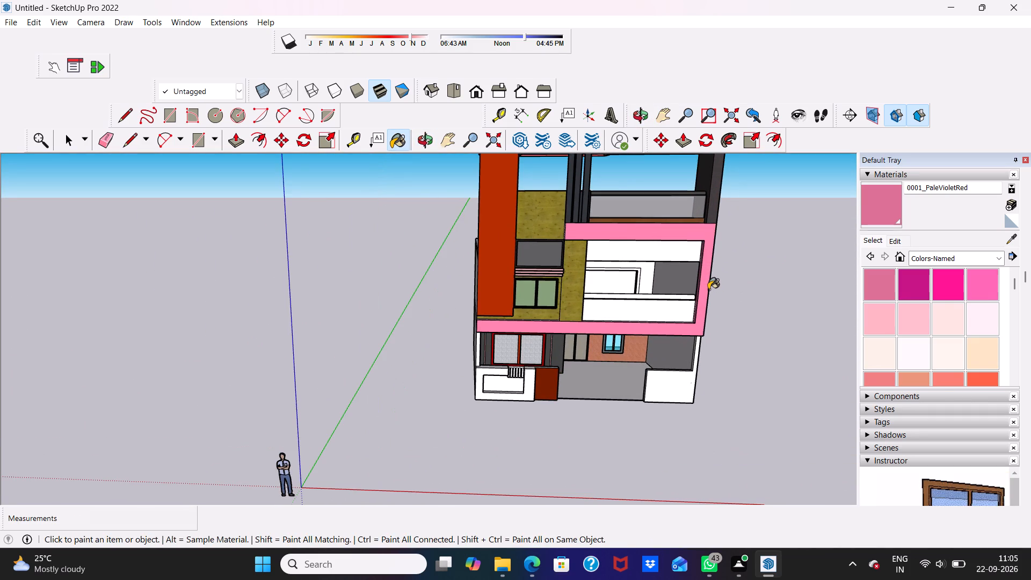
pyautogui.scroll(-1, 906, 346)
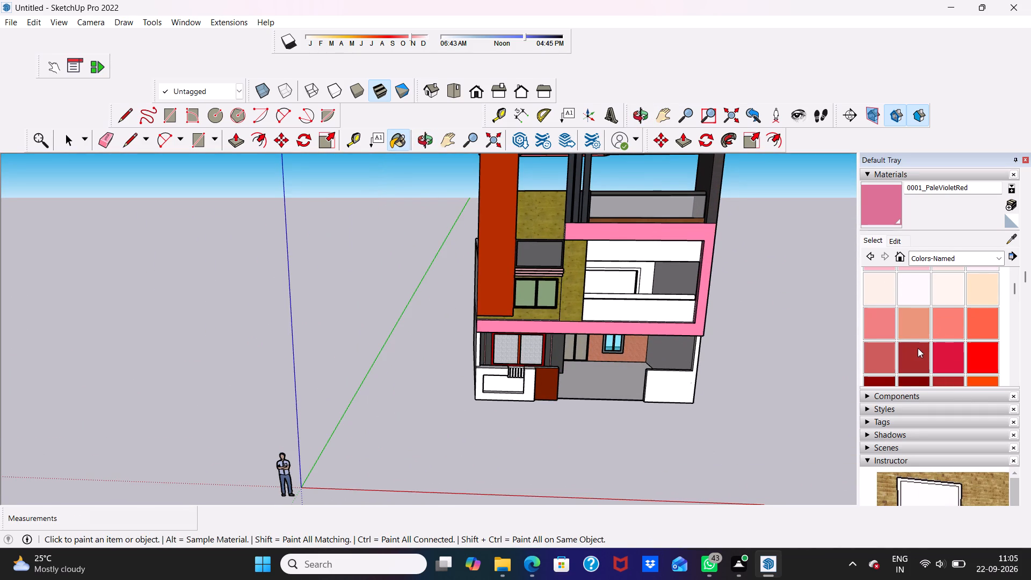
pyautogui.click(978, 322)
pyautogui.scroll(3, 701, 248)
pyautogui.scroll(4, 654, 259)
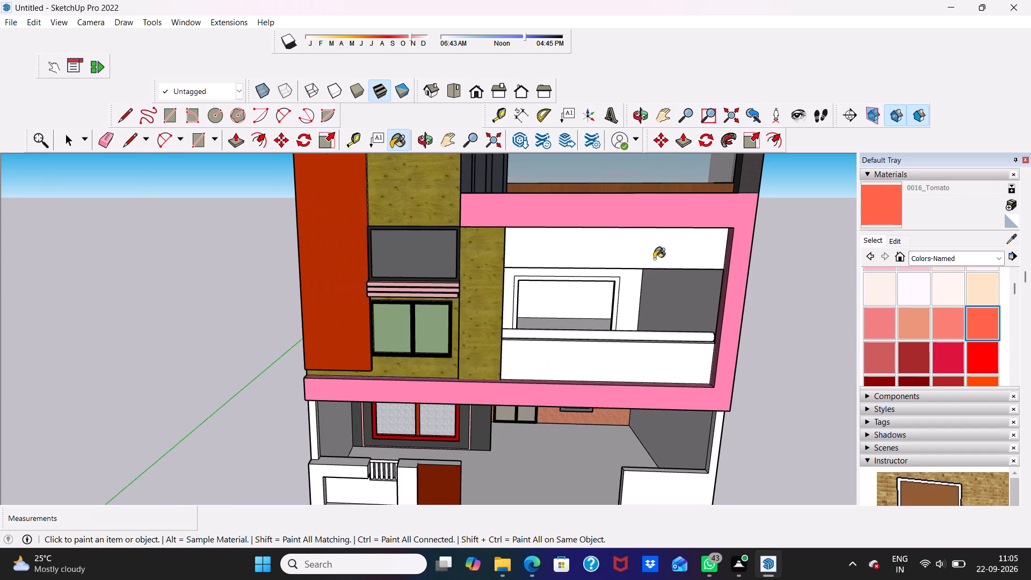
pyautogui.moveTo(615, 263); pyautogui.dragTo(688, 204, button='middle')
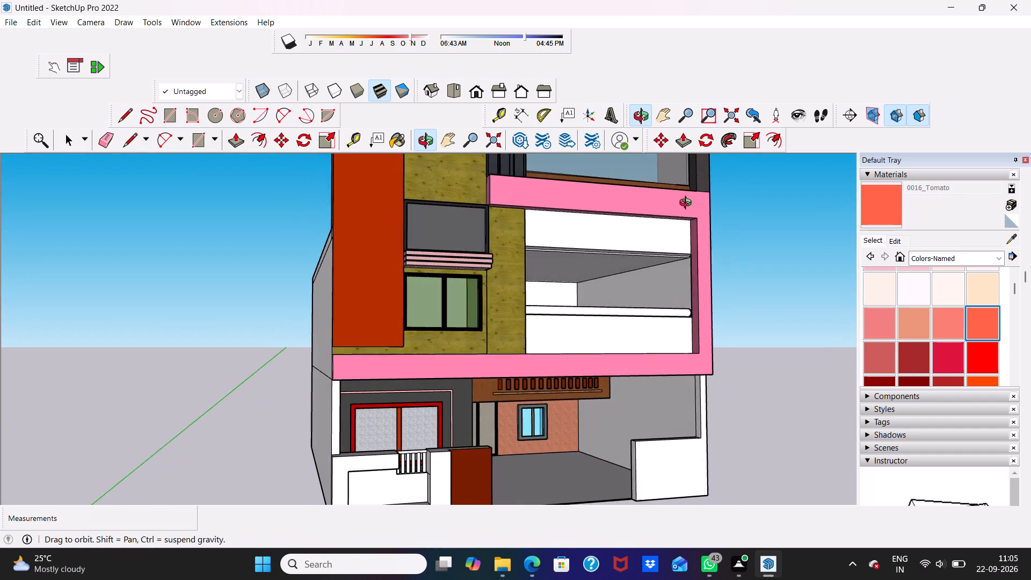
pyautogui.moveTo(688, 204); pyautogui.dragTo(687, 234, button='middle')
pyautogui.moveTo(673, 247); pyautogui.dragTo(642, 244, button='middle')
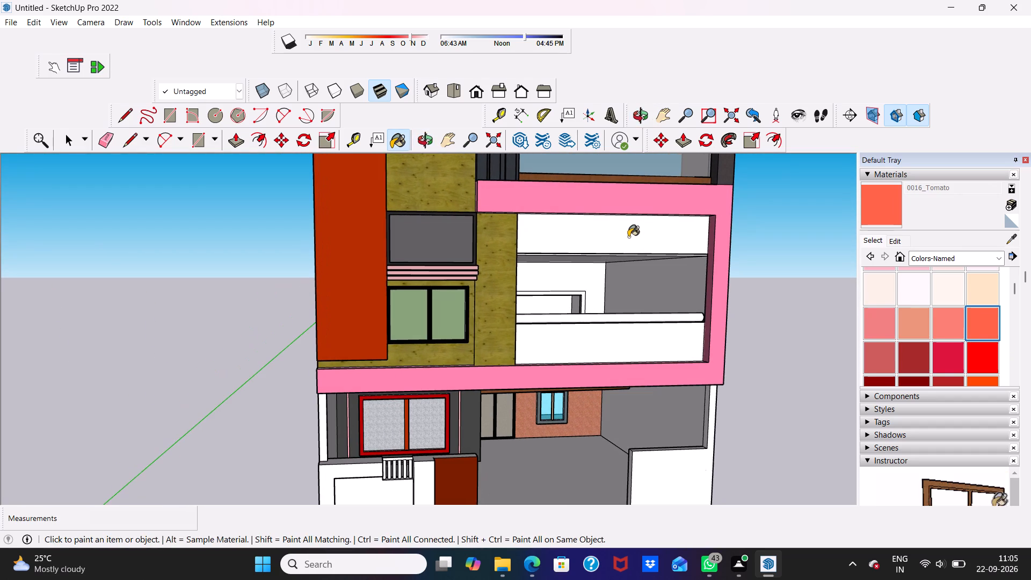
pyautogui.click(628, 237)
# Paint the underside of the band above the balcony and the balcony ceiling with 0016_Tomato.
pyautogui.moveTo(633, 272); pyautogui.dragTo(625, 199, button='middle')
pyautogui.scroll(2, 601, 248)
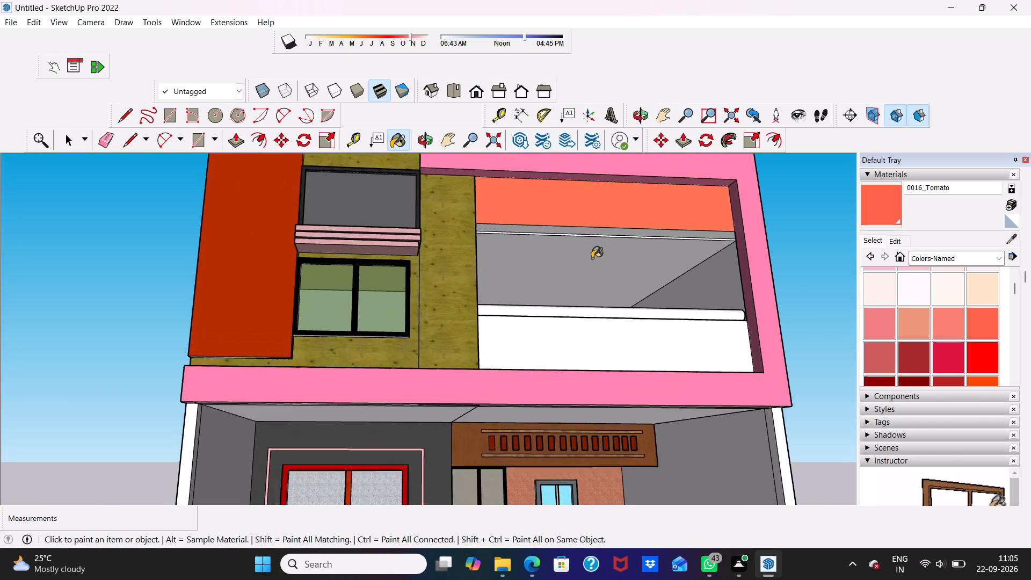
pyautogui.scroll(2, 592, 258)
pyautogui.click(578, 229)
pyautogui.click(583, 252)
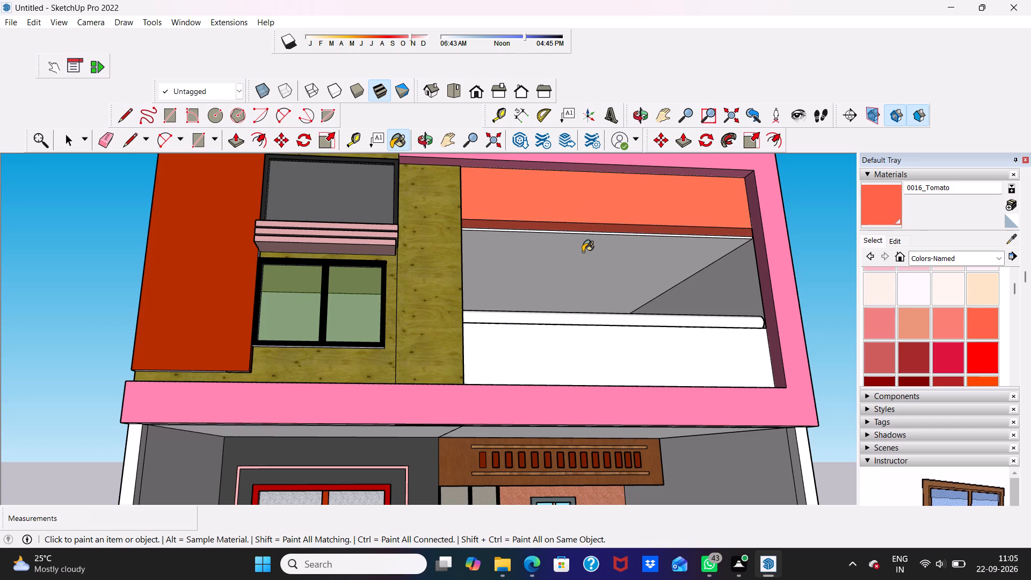
# Repaint the front face of the band above the balcony opening with 0013_LightCoral from the Colors-Named collection.
pyautogui.scroll(-4, 581, 237)
pyautogui.moveTo(592, 237); pyautogui.dragTo(532, 321, button='middle')
pyautogui.scroll(-3, 533, 284)
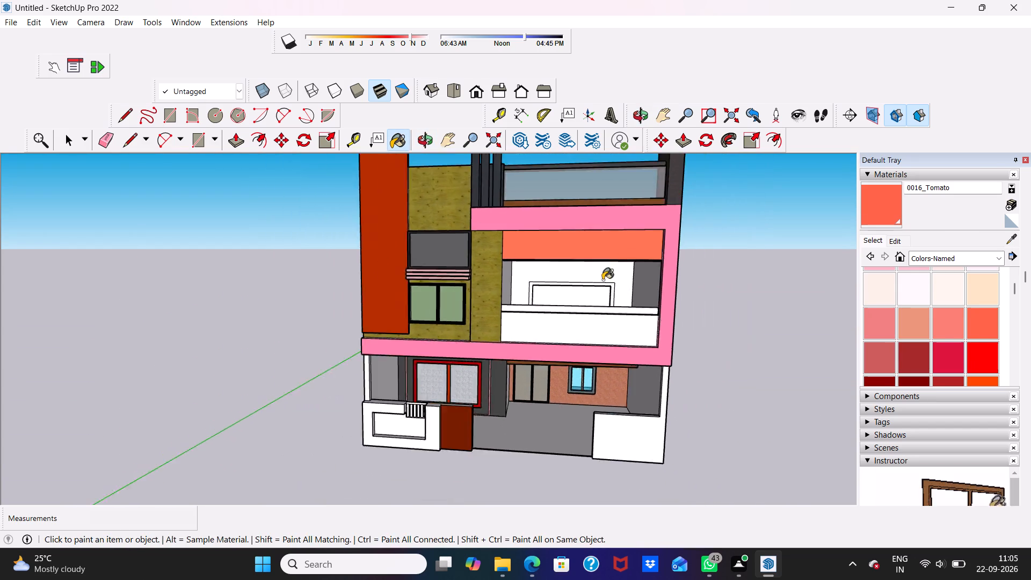
pyautogui.scroll(-2, 602, 280)
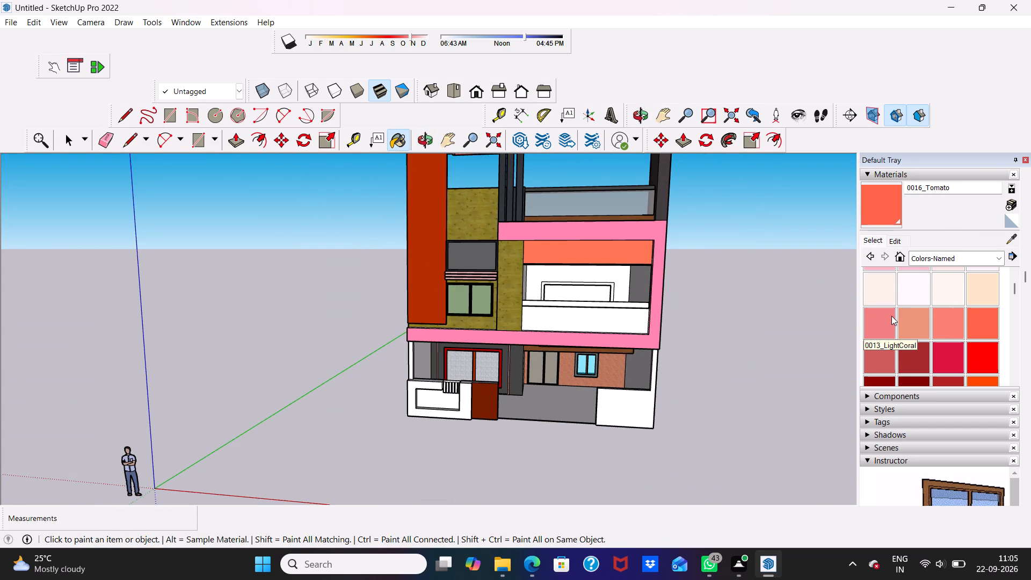
pyautogui.click(891, 316)
pyautogui.scroll(4, 719, 277)
pyautogui.click(601, 241)
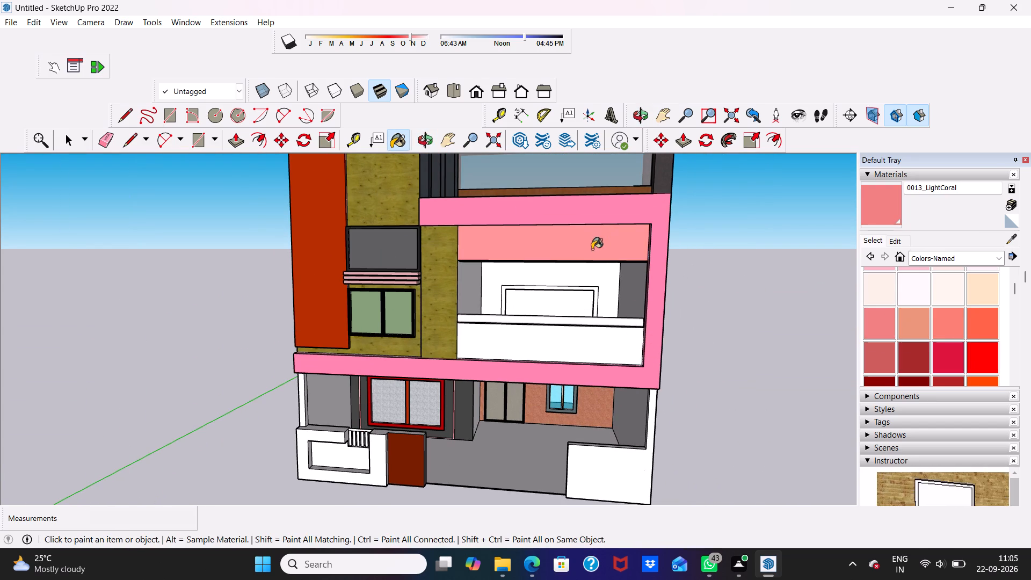
# Paint the band's underside, the thin white strip behind it and the balcony ceiling with 0013_LightCoral.
pyautogui.moveTo(584, 279); pyautogui.dragTo(645, 173, button='middle')
pyautogui.scroll(5, 631, 213)
pyautogui.click(564, 261)
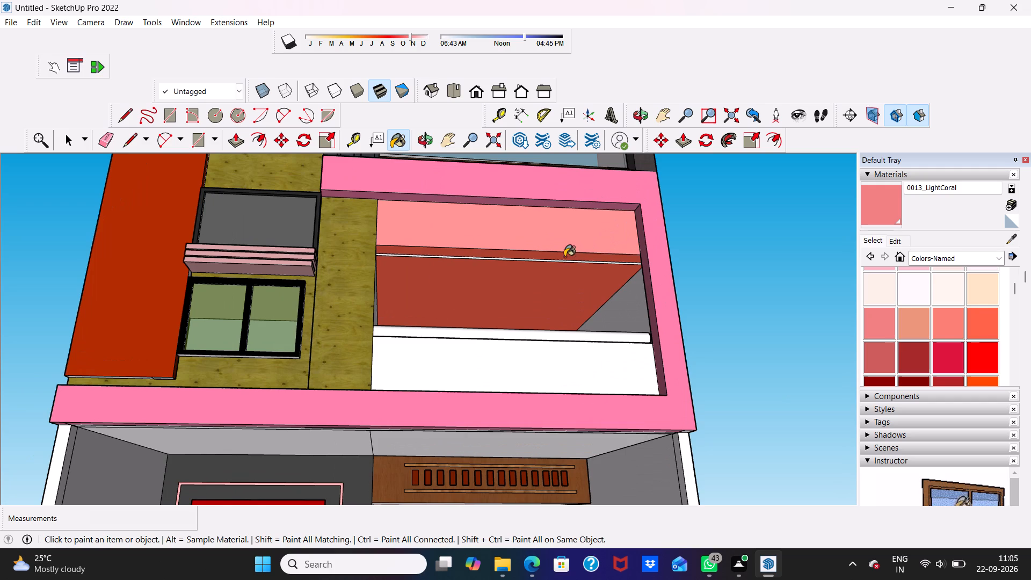
pyautogui.scroll(9, 563, 266)
pyautogui.click(558, 213)
pyautogui.scroll(5, 552, 248)
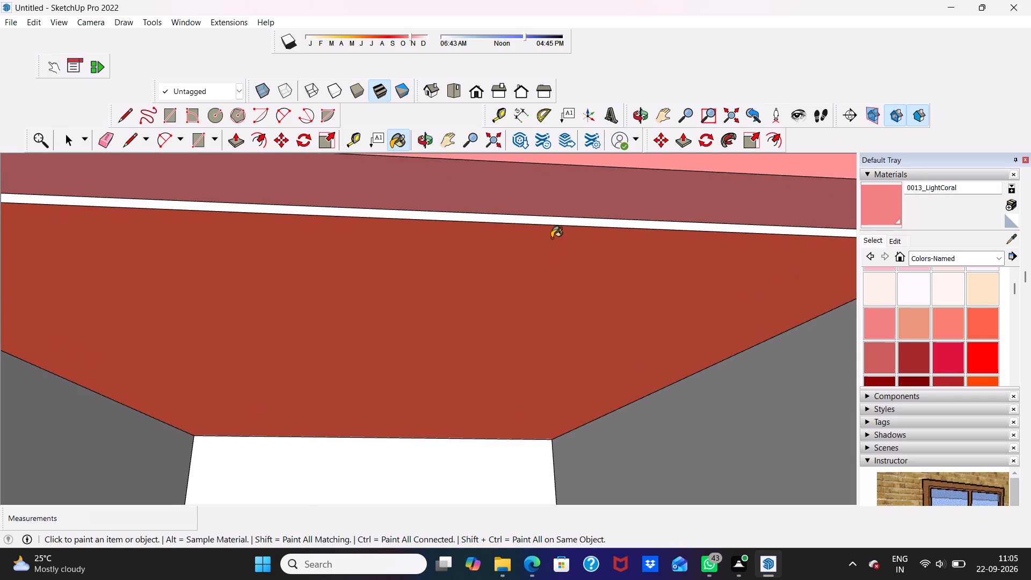
pyautogui.click(557, 220)
pyautogui.click(547, 254)
pyautogui.scroll(-1, 543, 228)
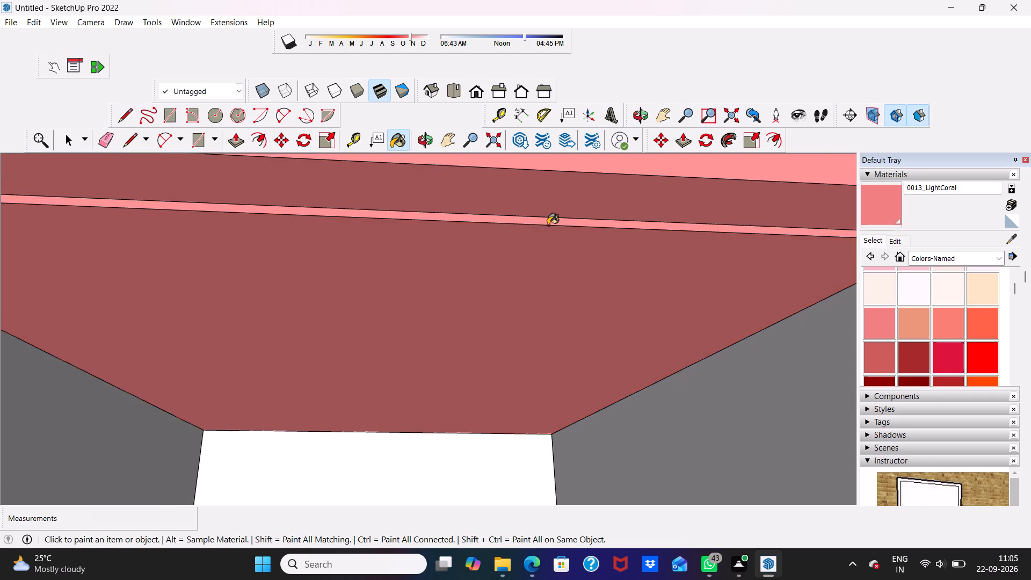
# Paint the rounded handrail on top of the balcony parapet with Color M06 from the Colors collection.
pyautogui.scroll(-6, 548, 225)
pyautogui.scroll(1, 598, 205)
pyautogui.scroll(-12, 598, 205)
pyautogui.moveTo(602, 212); pyautogui.dragTo(560, 335, button='middle')
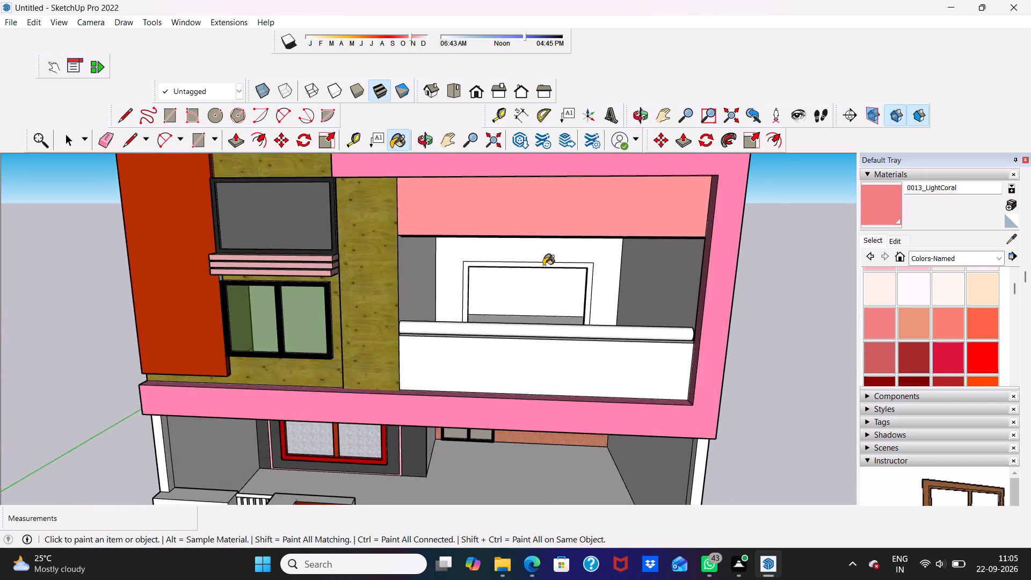
pyautogui.scroll(-9, 543, 266)
pyautogui.moveTo(497, 285); pyautogui.dragTo(532, 255, button='middle')
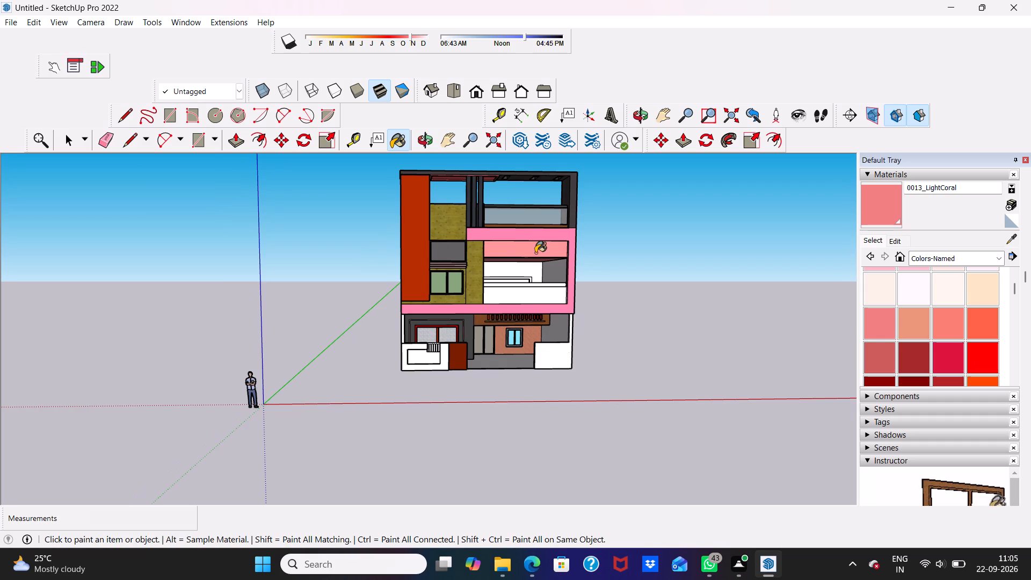
pyautogui.scroll(1, 535, 253)
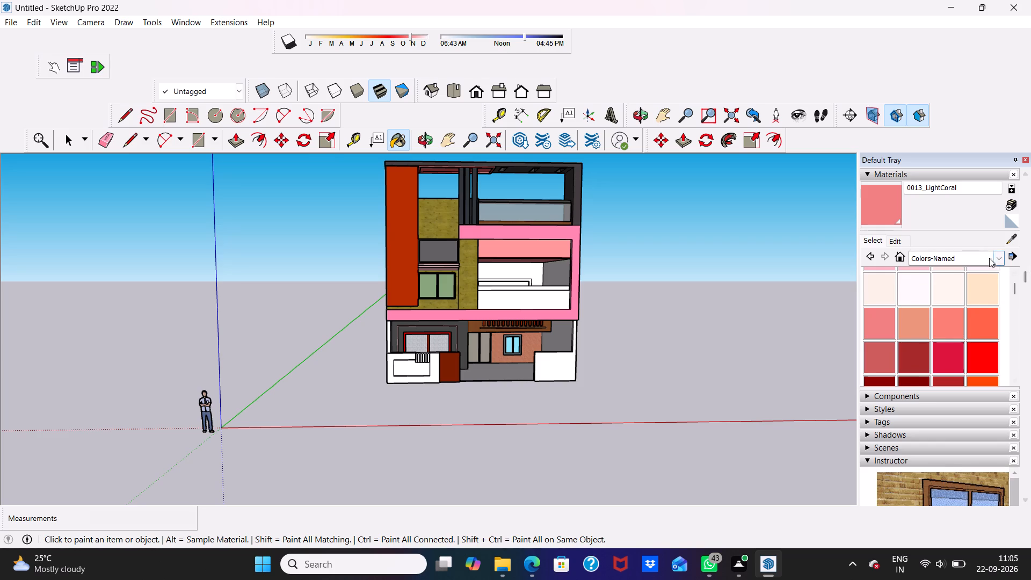
pyautogui.click(1001, 253)
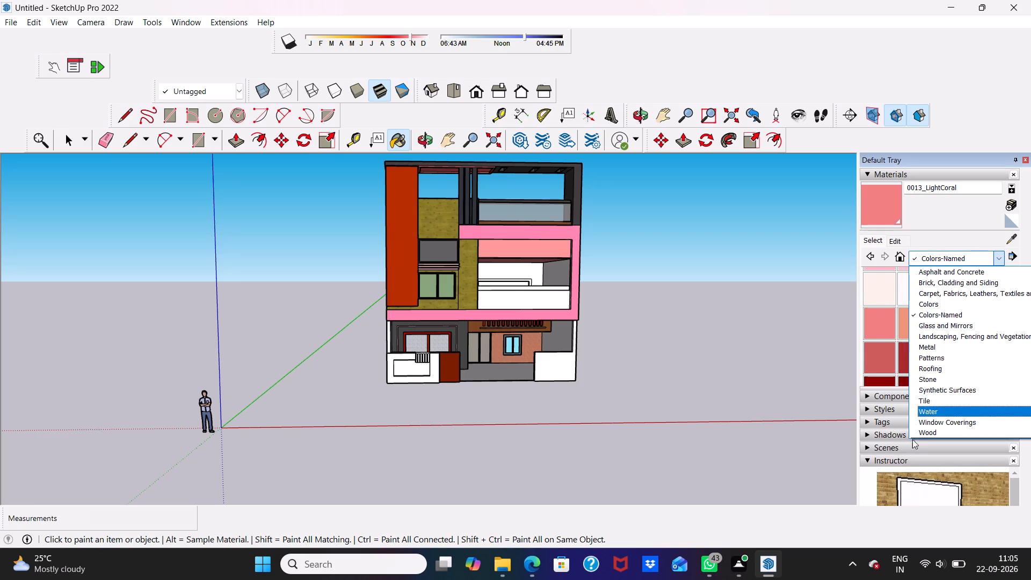
pyautogui.click(946, 302)
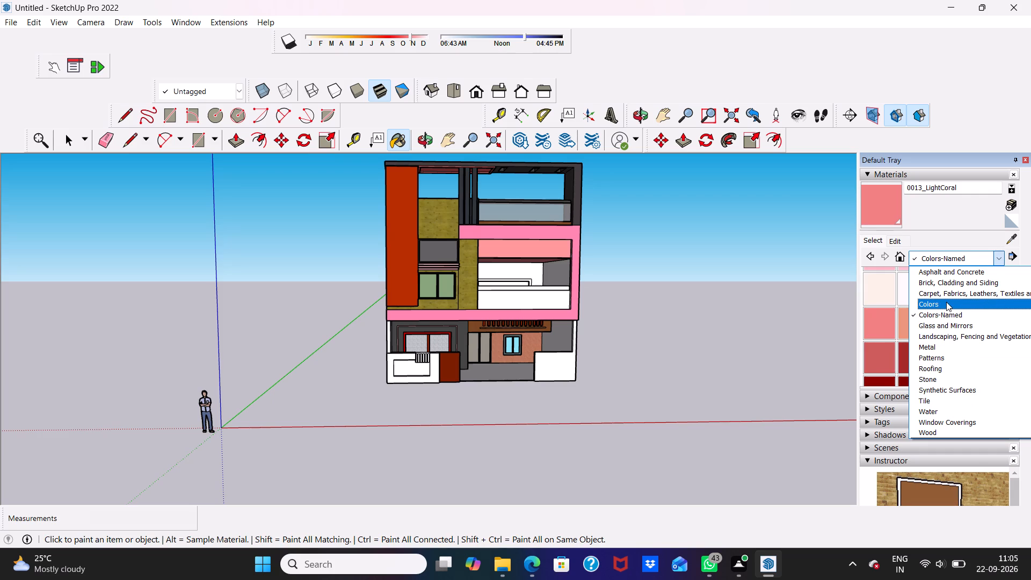
pyautogui.scroll(-10, 938, 307)
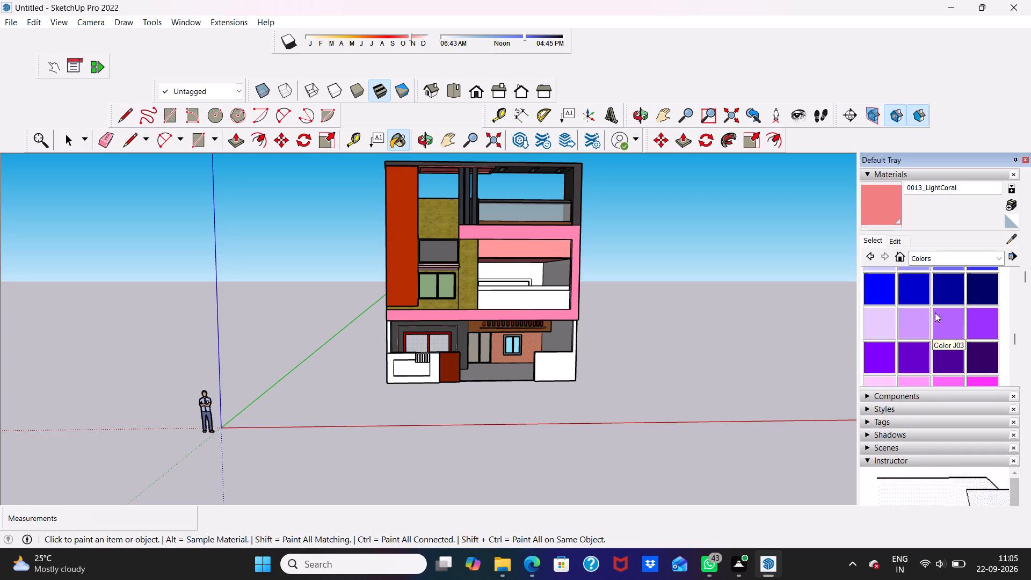
pyautogui.scroll(-3, 935, 313)
pyautogui.click(943, 307)
pyautogui.scroll(4, 664, 299)
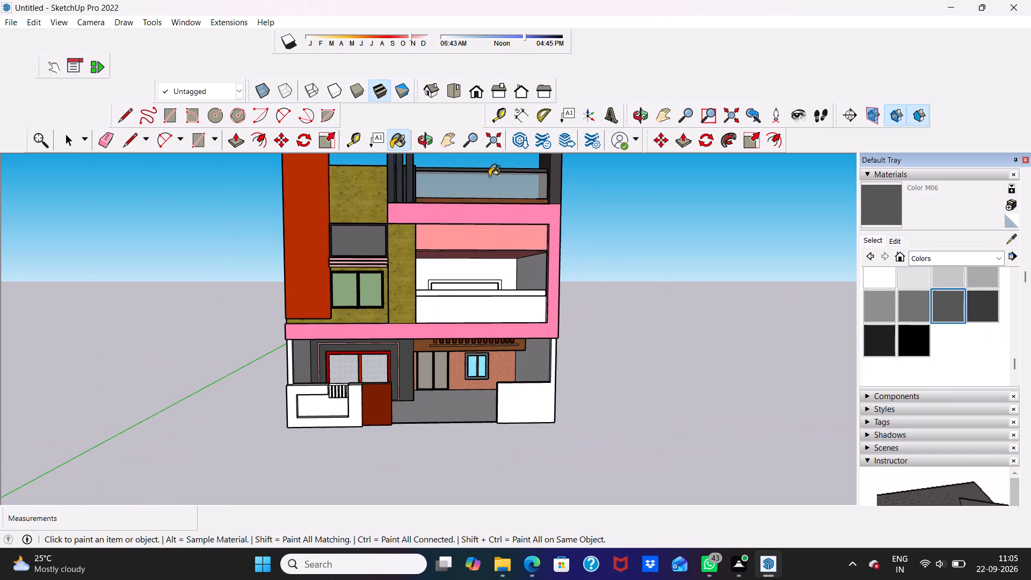
pyautogui.scroll(3, 481, 256)
pyautogui.scroll(3, 407, 311)
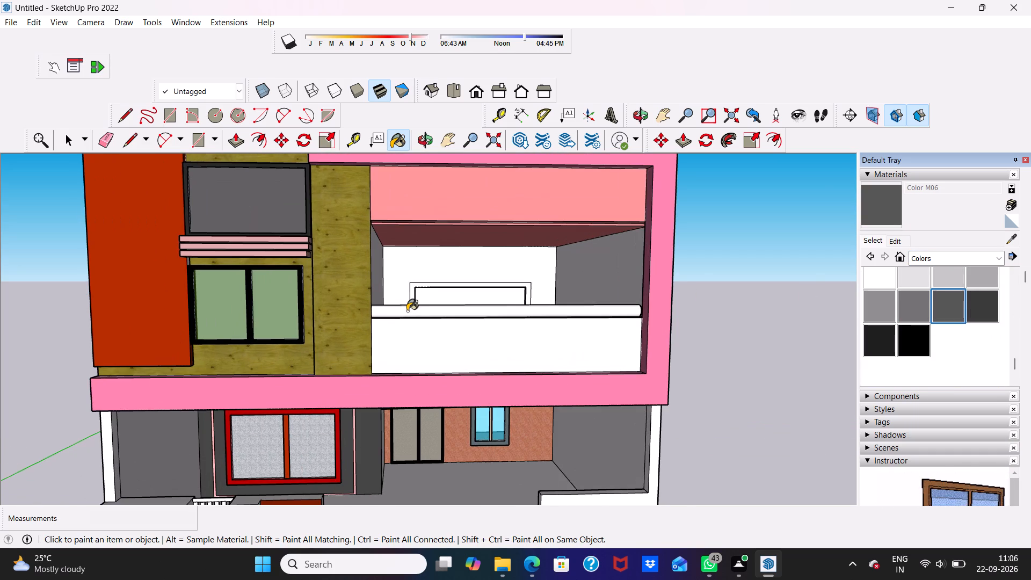
pyautogui.scroll(4, 404, 311)
pyautogui.click(404, 311)
# Paint the front face of the balcony parapet with Mirror 01 from the Glass and Mirrors collection.
pyautogui.scroll(-2, 404, 309)
pyautogui.moveTo(405, 315); pyautogui.dragTo(439, 366, button='middle')
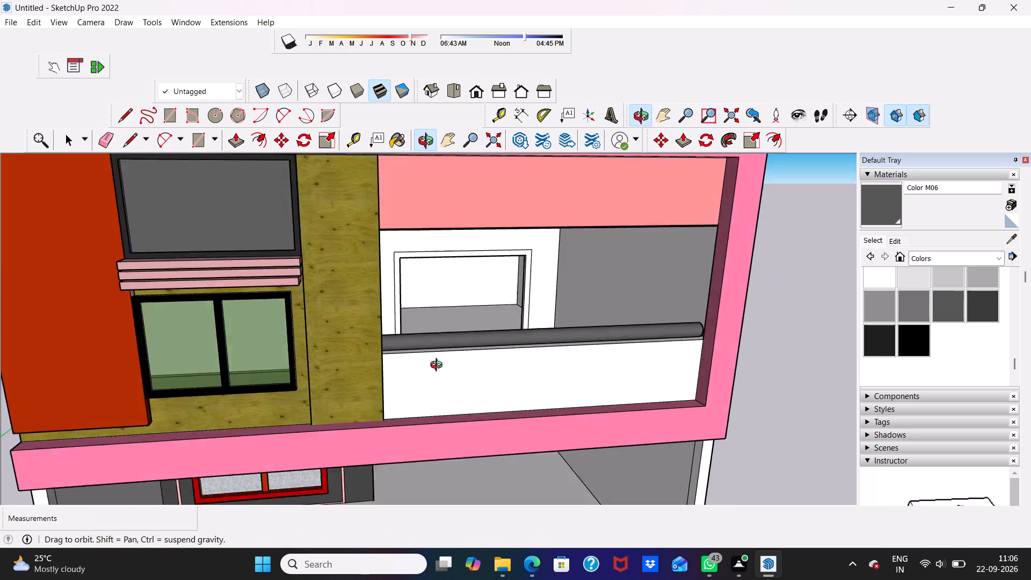
pyautogui.moveTo(439, 366); pyautogui.dragTo(483, 349, button='middle')
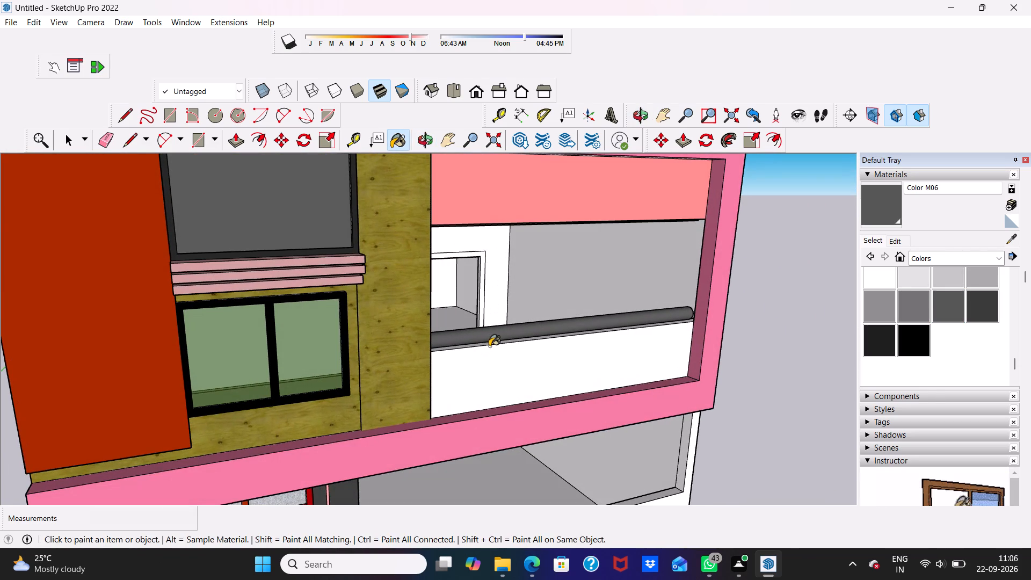
pyautogui.press('space')
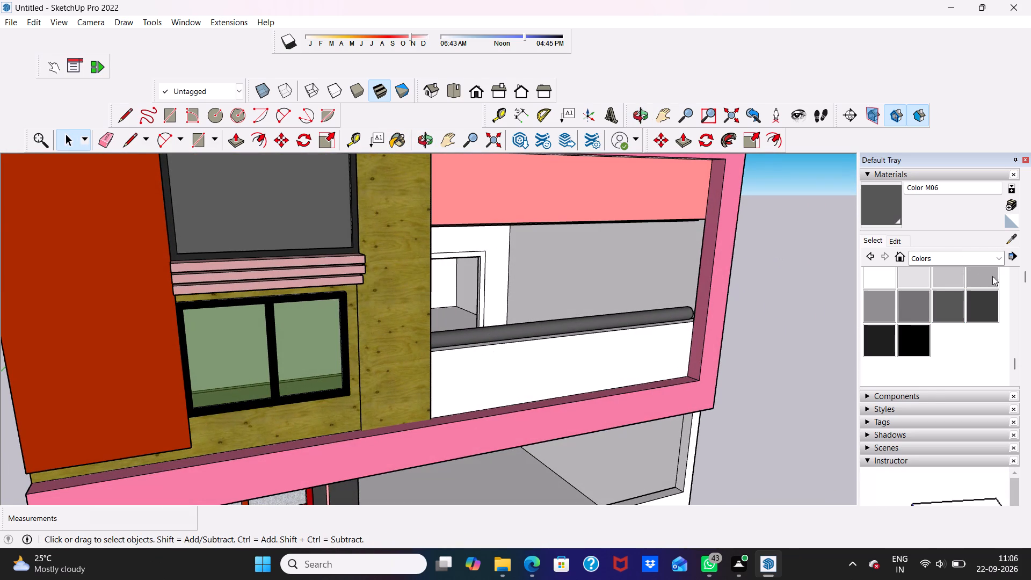
pyautogui.click(999, 253)
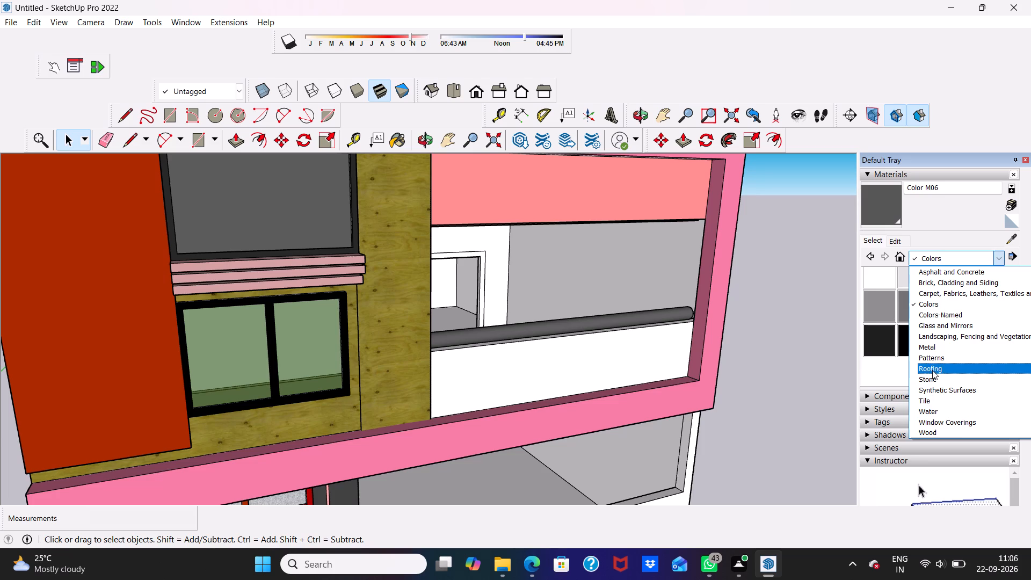
pyautogui.click(953, 329)
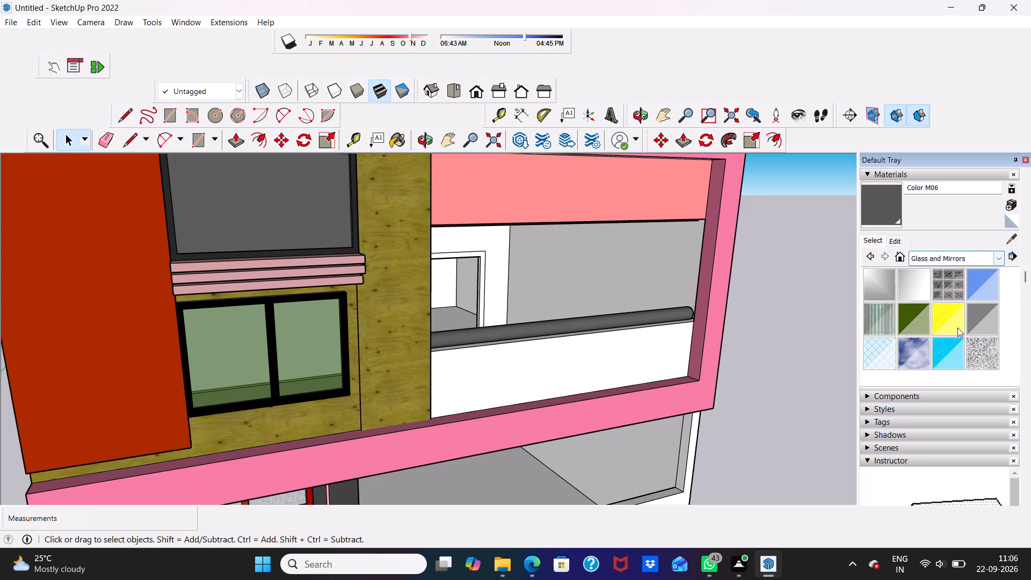
pyautogui.scroll(3, 996, 329)
pyautogui.scroll(-2, 961, 316)
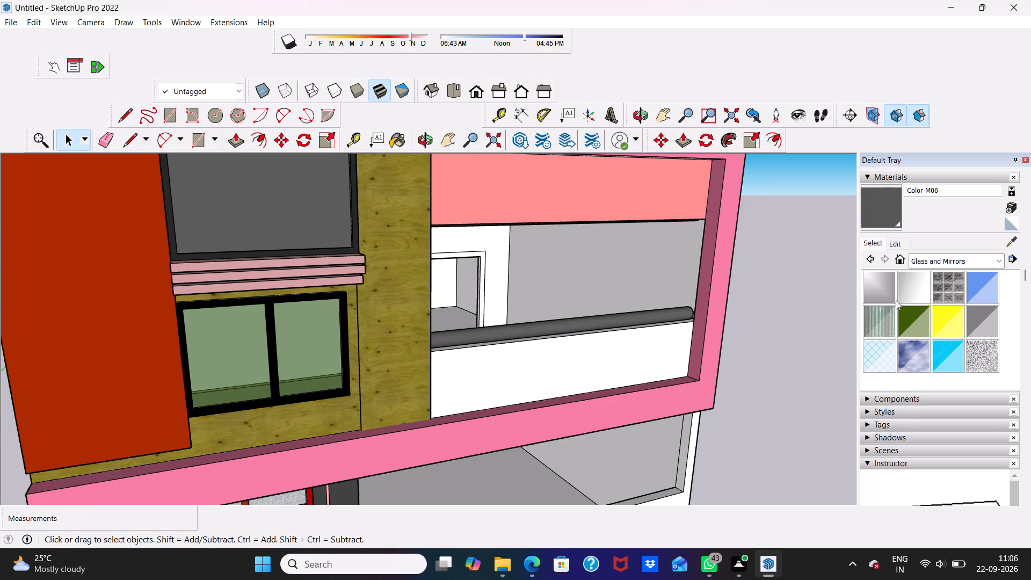
pyautogui.click(884, 286)
pyautogui.scroll(4, 834, 302)
pyautogui.click(456, 376)
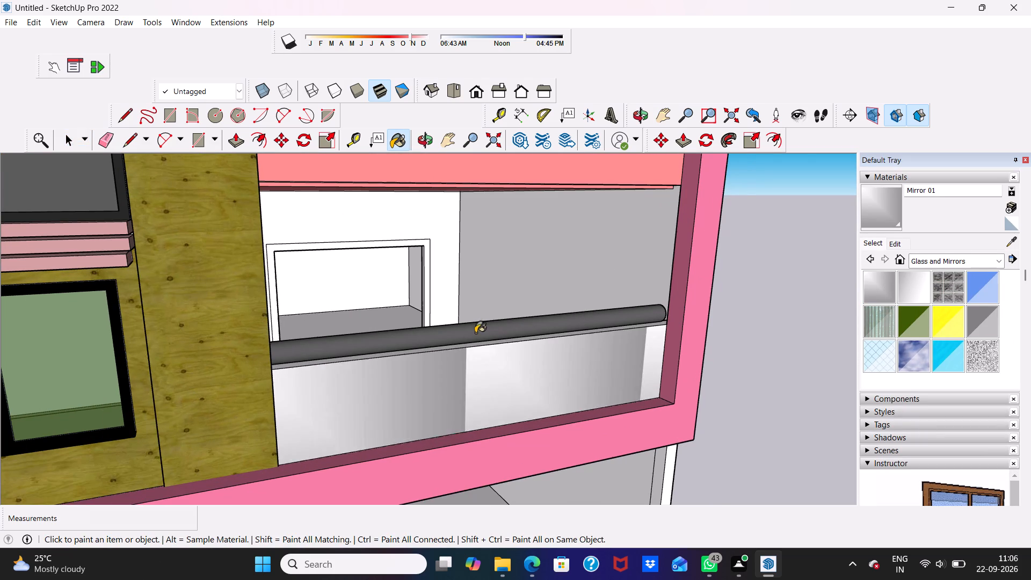
pyautogui.scroll(4, 473, 332)
pyautogui.scroll(4, 429, 350)
pyautogui.scroll(-2, 838, 362)
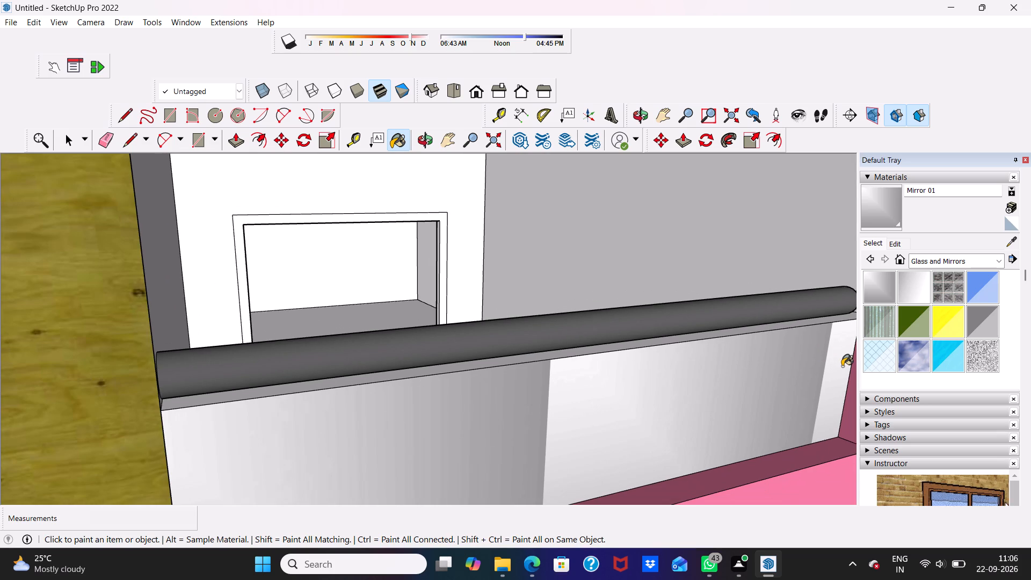
pyautogui.click(842, 366)
# Apply Mirror 01 to the narrow strip beneath the balcony handrail and again to the parapet's front face.
pyautogui.scroll(-3, 673, 297)
pyautogui.moveTo(673, 297); pyautogui.dragTo(587, 386, button='middle')
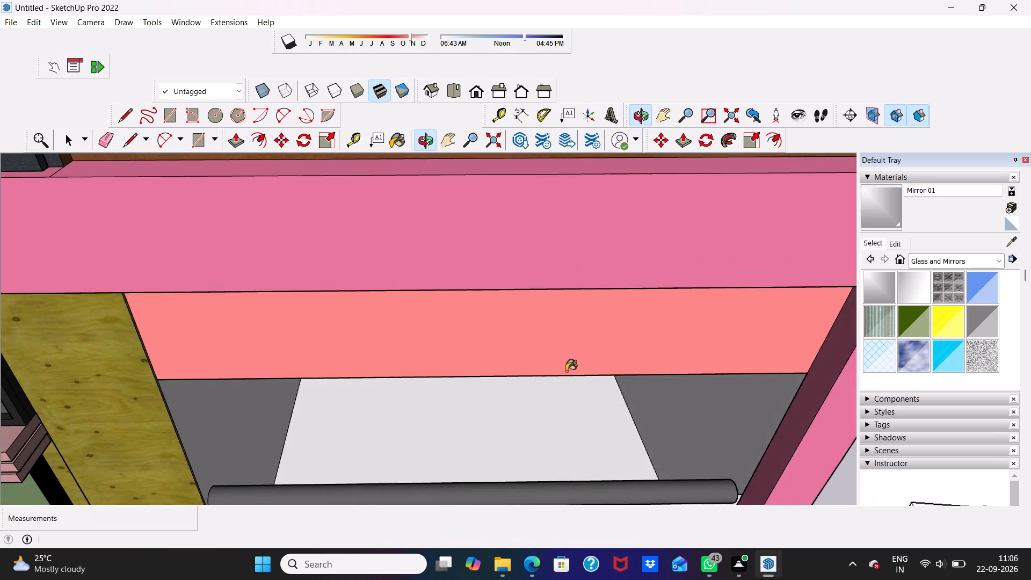
pyautogui.scroll(2, 556, 352)
pyautogui.scroll(-4, 584, 292)
pyautogui.moveTo(482, 416); pyautogui.dragTo(663, 432, button='middle')
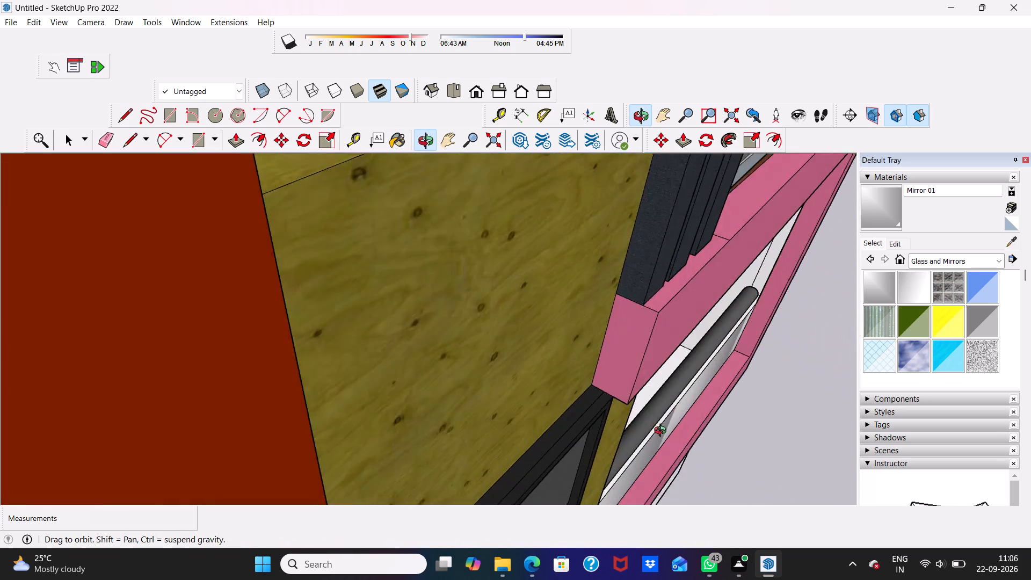
pyautogui.moveTo(663, 432); pyautogui.dragTo(638, 423, button='middle')
pyautogui.scroll(4, 638, 423)
pyautogui.moveTo(616, 387); pyautogui.dragTo(562, 367, button='middle')
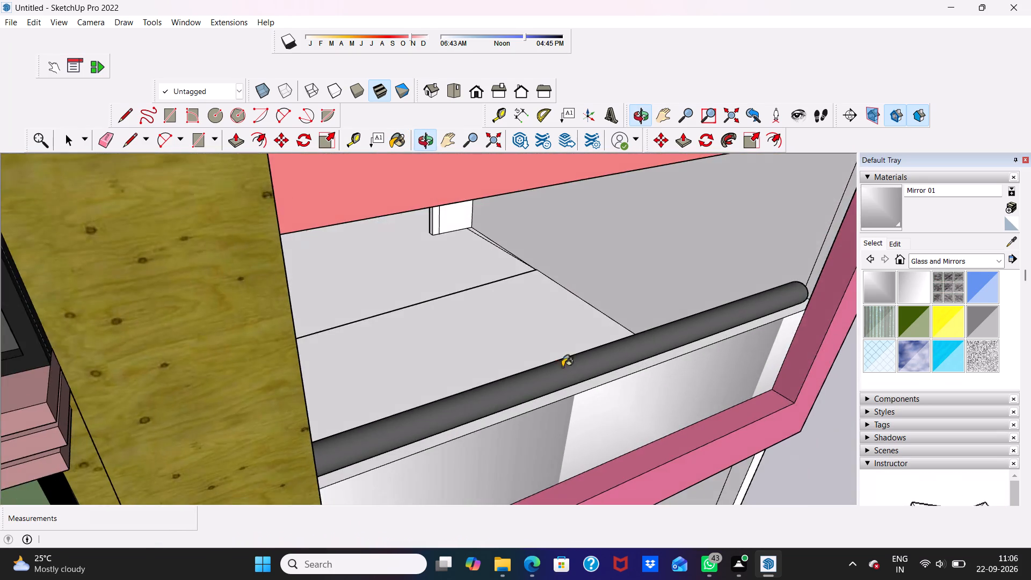
pyautogui.scroll(4, 582, 385)
pyautogui.click(585, 391)
pyautogui.moveTo(547, 350); pyautogui.dragTo(622, 395, button='middle')
pyautogui.scroll(4, 518, 330)
pyautogui.scroll(-1, 510, 332)
pyautogui.moveTo(510, 332); pyautogui.dragTo(570, 369, button='middle')
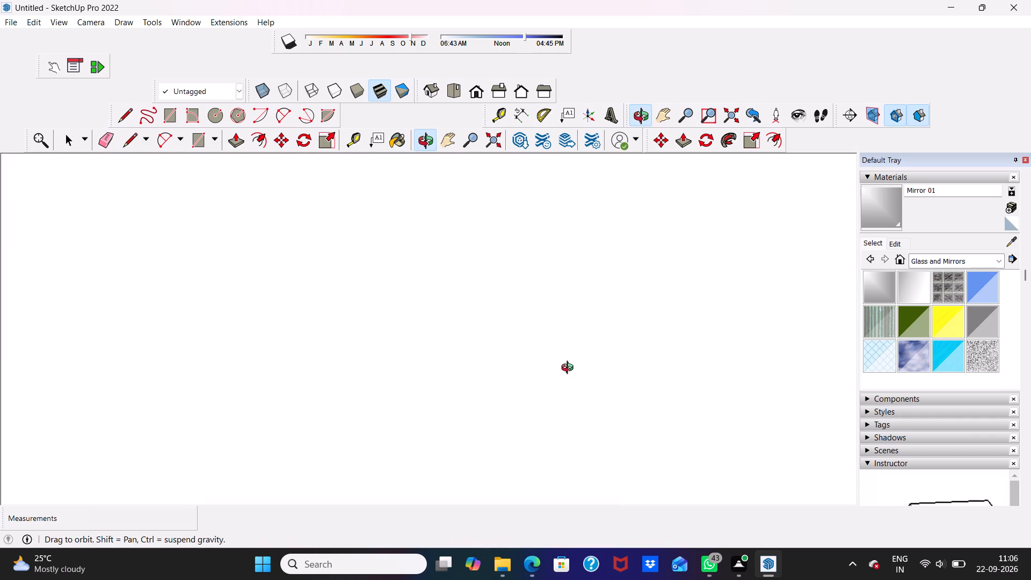
pyautogui.moveTo(570, 369); pyautogui.dragTo(488, 339, button='middle')
pyautogui.scroll(-5, 477, 319)
pyautogui.moveTo(567, 351); pyautogui.dragTo(476, 206, button='middle')
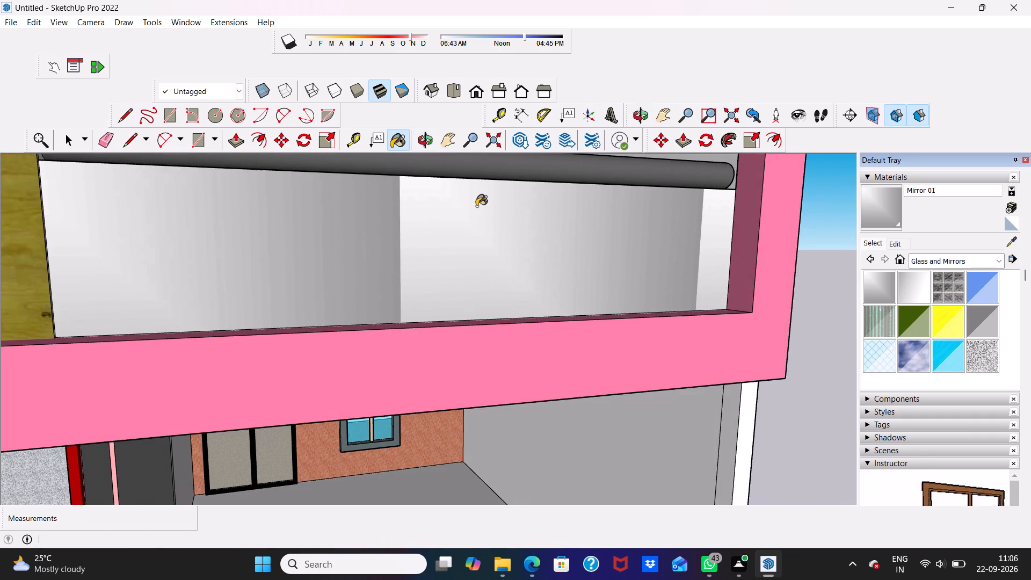
pyautogui.scroll(-4, 476, 208)
pyautogui.scroll(1, 659, 242)
pyautogui.click(666, 248)
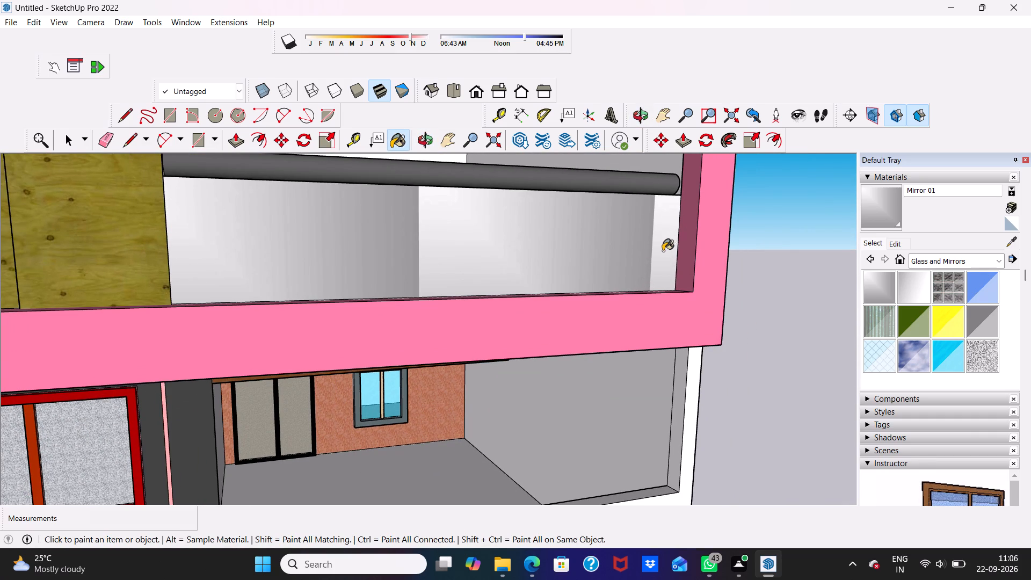
# Examine the whole front elevation and the side of the house from several angles.
pyautogui.moveTo(663, 251); pyautogui.dragTo(543, 237, button='middle')
pyautogui.scroll(1, 543, 237)
pyautogui.scroll(-9, 543, 237)
pyautogui.scroll(1, 494, 259)
pyautogui.scroll(-5, 497, 250)
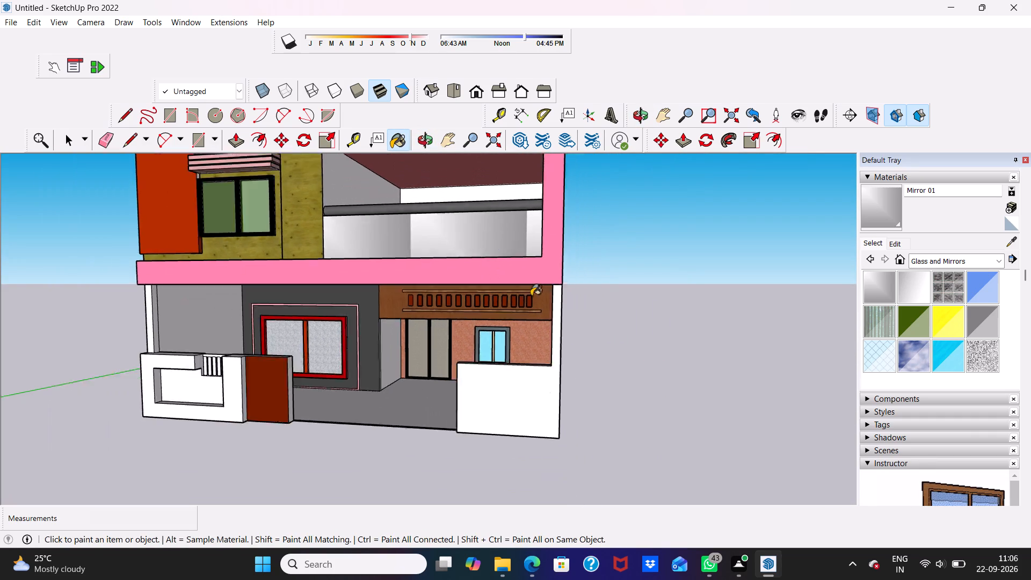
pyautogui.click(479, 91)
pyautogui.scroll(-5, 479, 91)
pyautogui.scroll(-5, 495, 245)
pyautogui.moveTo(496, 240); pyautogui.dragTo(461, 269, button='middle')
pyautogui.scroll(1, 459, 266)
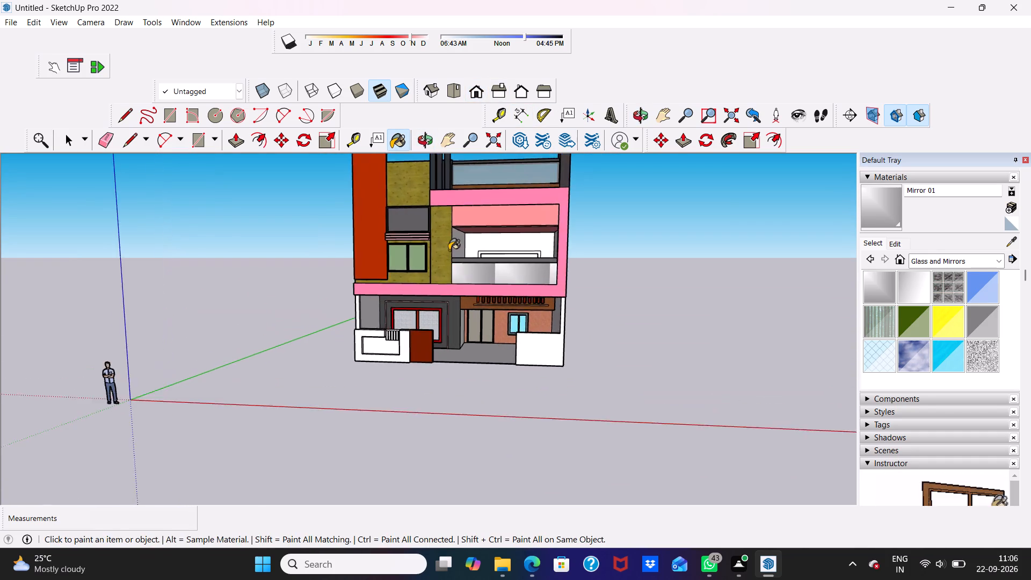
pyautogui.scroll(-9, 449, 250)
pyautogui.moveTo(477, 243); pyautogui.dragTo(452, 301, button='middle')
pyautogui.scroll(10, 460, 257)
pyautogui.moveTo(445, 317); pyautogui.dragTo(633, 252, button='middle')
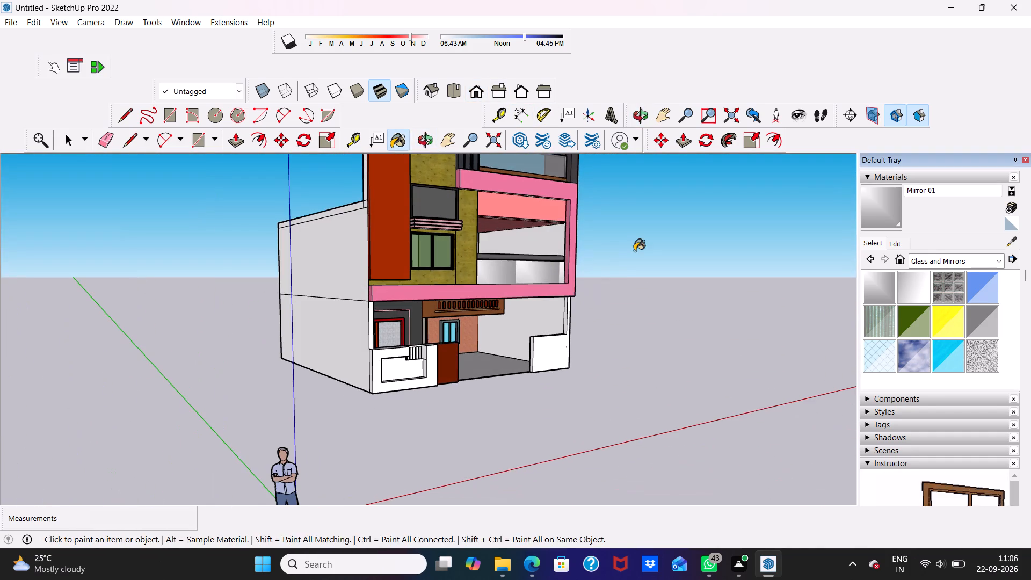
pyautogui.moveTo(634, 251); pyautogui.dragTo(461, 256, button='middle')
pyautogui.scroll(1, 460, 256)
pyautogui.scroll(-9, 456, 248)
pyautogui.moveTo(452, 277); pyautogui.dragTo(445, 306, button='middle')
pyautogui.scroll(5, 470, 280)
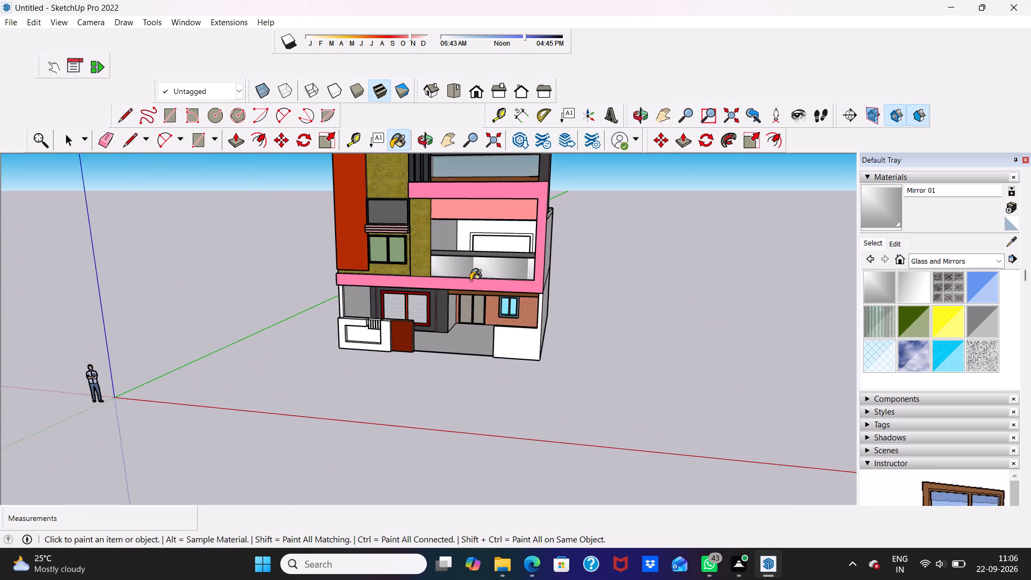
# Paint both side walls of the ground-floor porch with Color C03 from the Colors collection.
pyautogui.press('space')
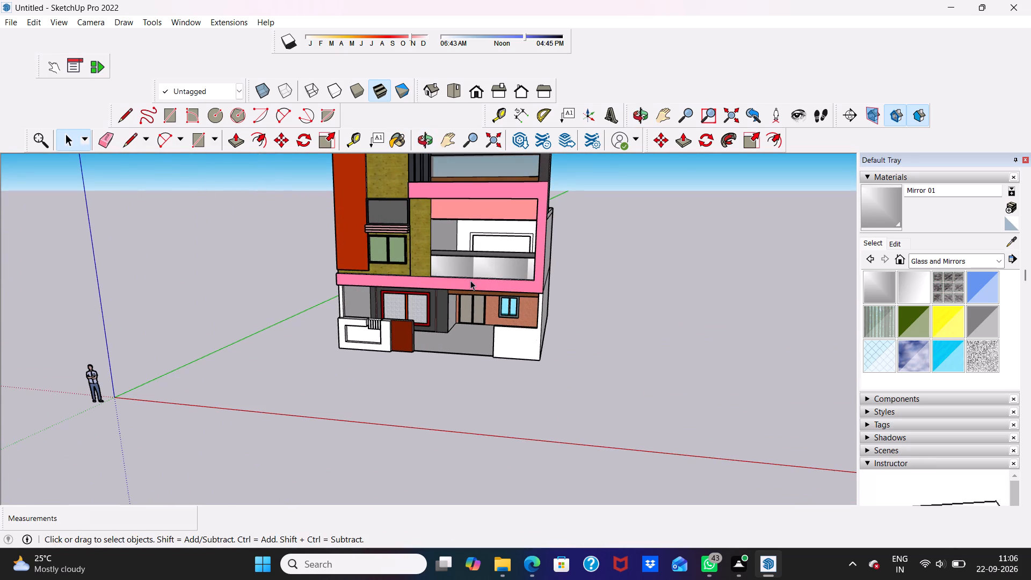
pyautogui.scroll(4, 421, 289)
pyautogui.moveTo(395, 306); pyautogui.dragTo(520, 270, button='middle')
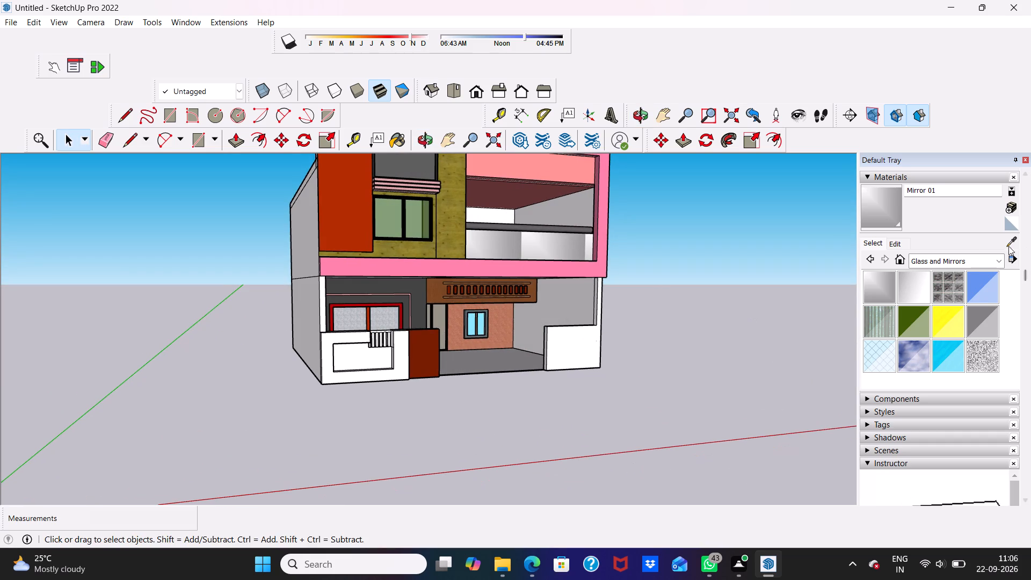
pyautogui.click(996, 259)
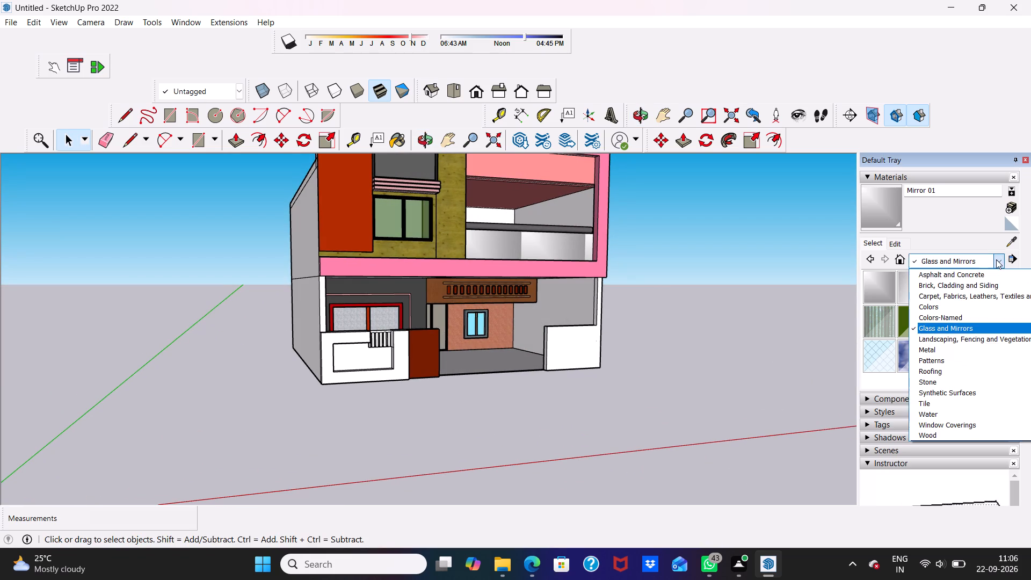
pyautogui.click(956, 305)
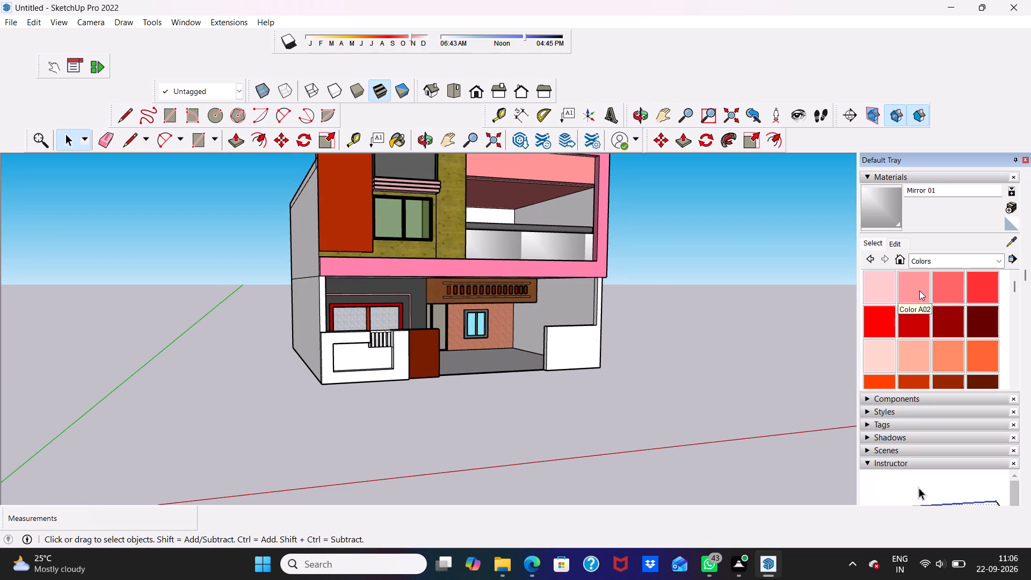
pyautogui.scroll(-1, 938, 331)
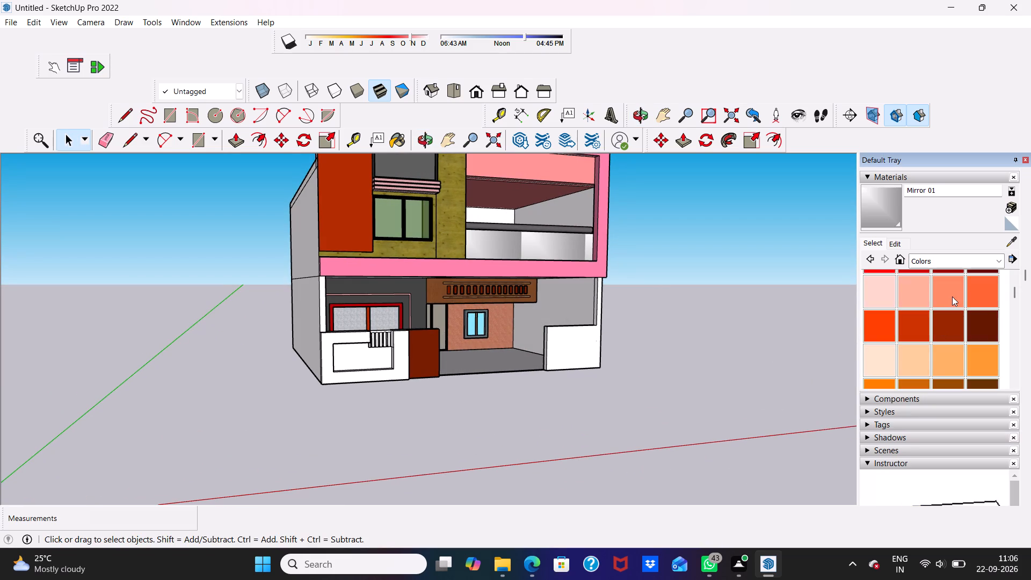
pyautogui.scroll(-1, 952, 296)
pyautogui.click(953, 296)
pyautogui.scroll(4, 740, 270)
pyautogui.scroll(1, 553, 312)
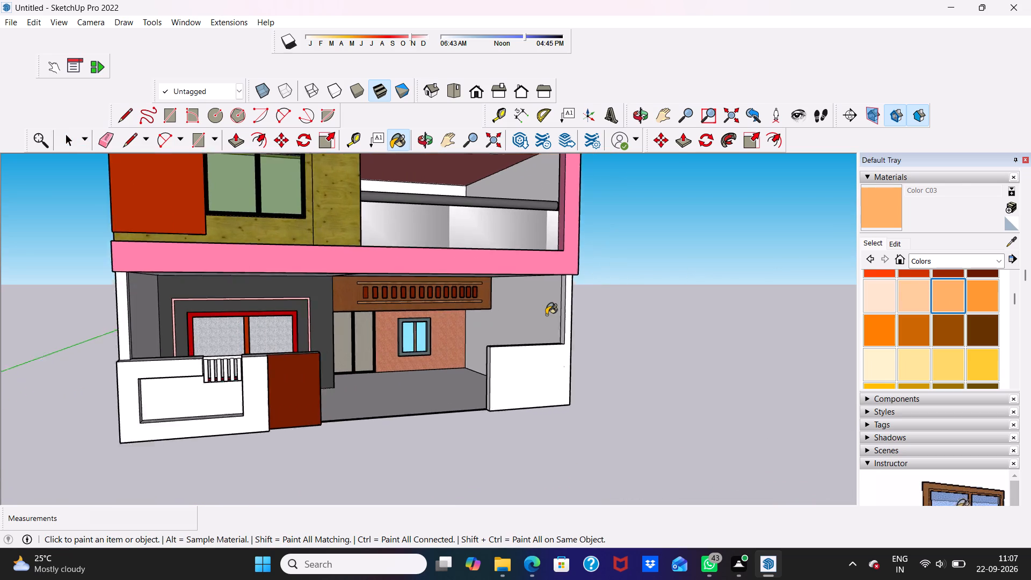
pyautogui.scroll(2, 546, 315)
pyautogui.click(542, 313)
pyautogui.moveTo(530, 319); pyautogui.dragTo(381, 330, button='middle')
pyautogui.scroll(2, 300, 315)
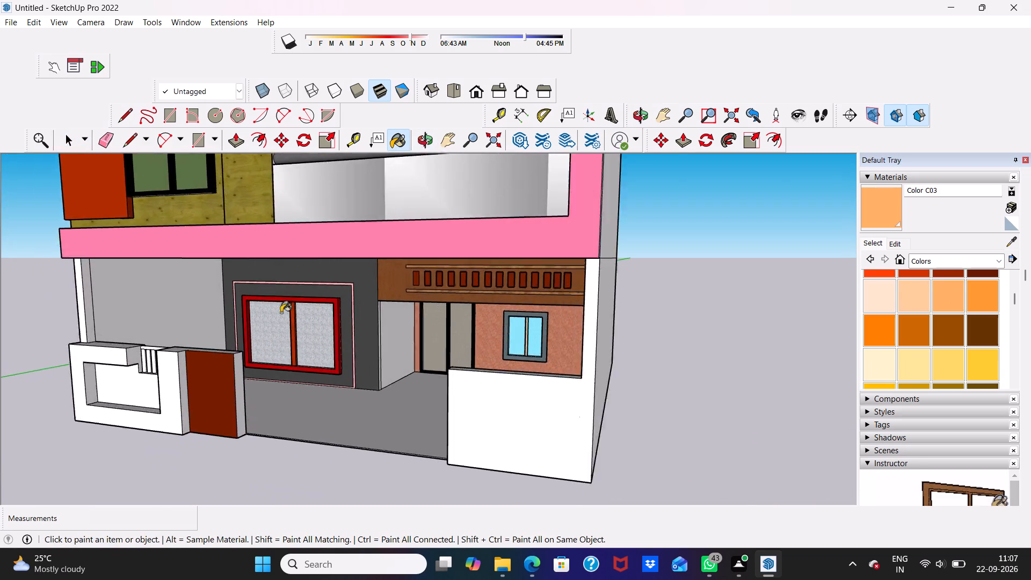
pyautogui.scroll(2, 281, 313)
pyautogui.click(171, 302)
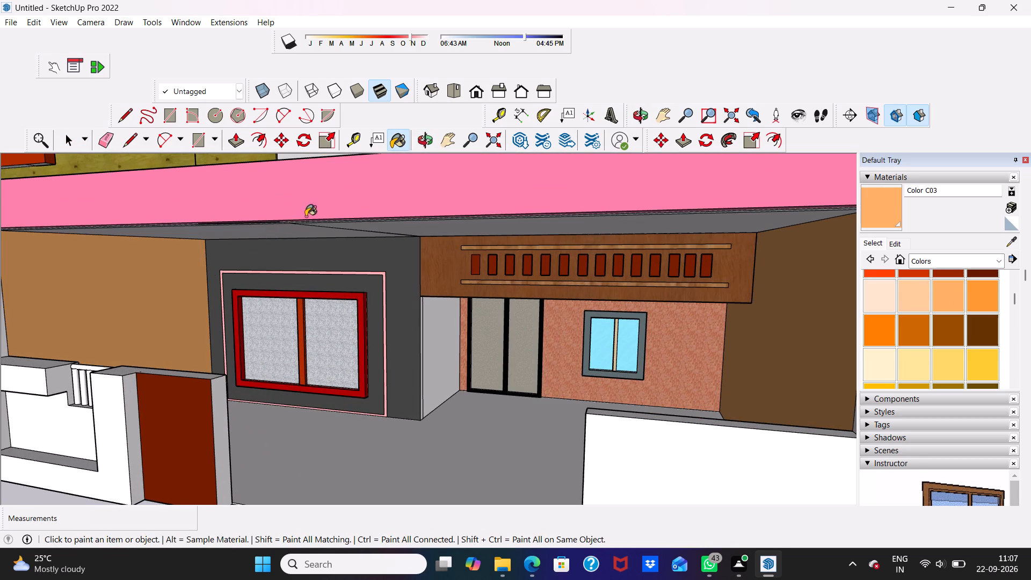
# Paint the ground-floor porch ceiling, including its front strip, with Color C03.
pyautogui.moveTo(306, 216); pyautogui.dragTo(471, 119, button='middle')
pyautogui.click(369, 196)
pyautogui.click(513, 231)
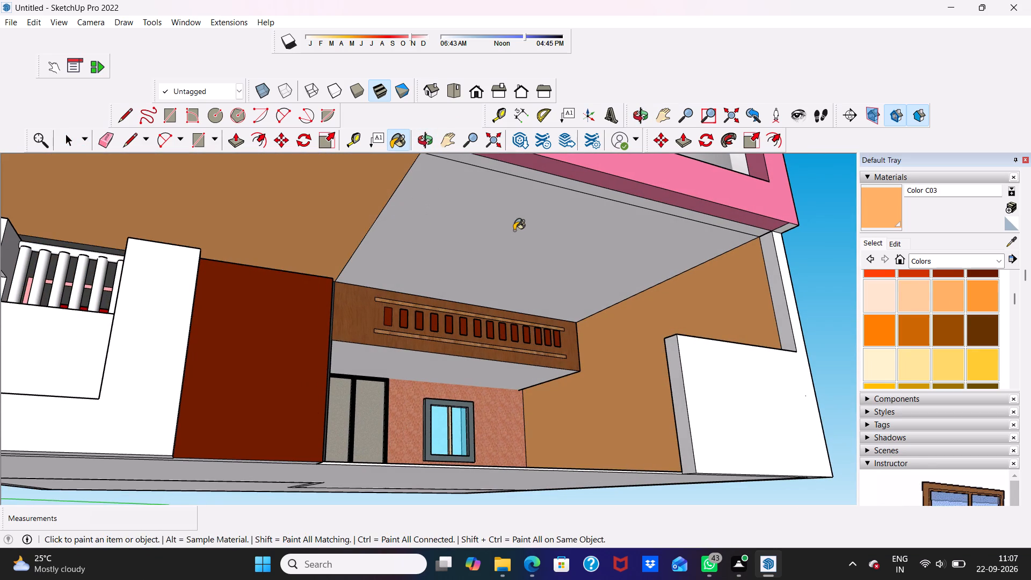
pyautogui.click(511, 167)
# Paint the front and inner faces of the porch's left end column with Color C03.
pyautogui.scroll(-6, 465, 209)
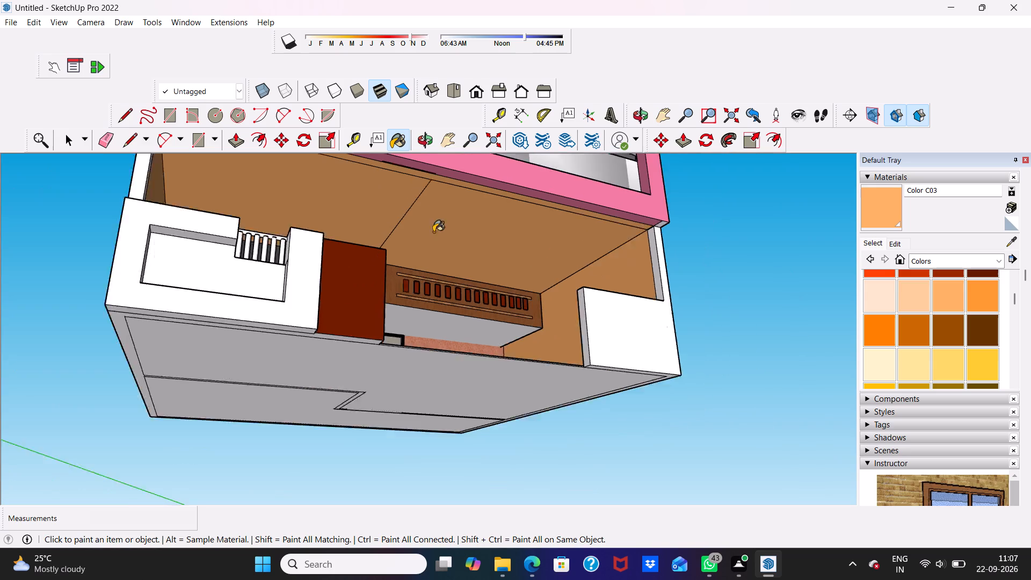
pyautogui.scroll(-5, 433, 232)
pyautogui.moveTo(424, 237); pyautogui.dragTo(323, 318, button='middle')
pyautogui.scroll(4, 306, 291)
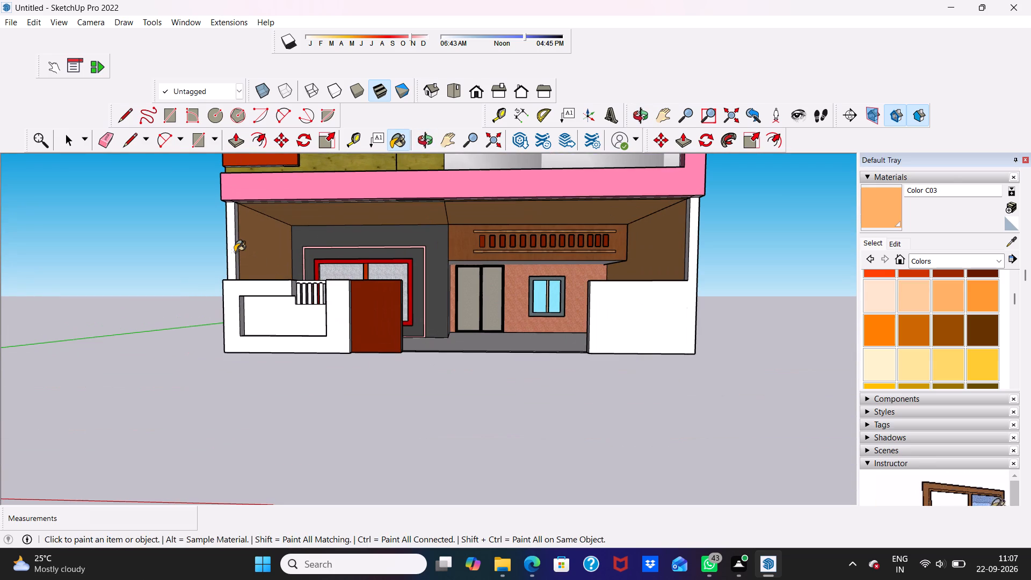
pyautogui.click(233, 253)
pyautogui.scroll(10, 241, 247)
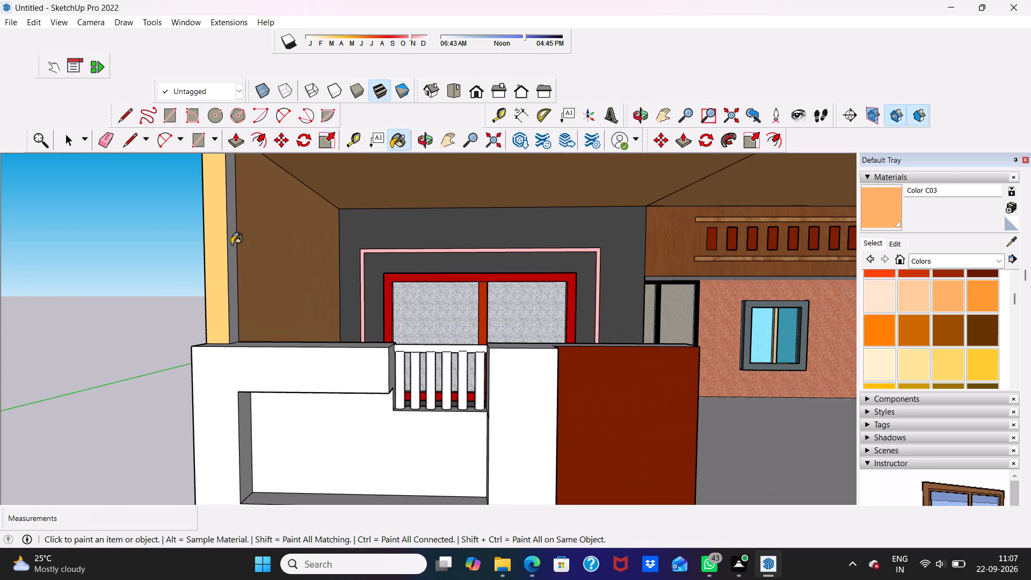
pyautogui.click(231, 244)
# Paint the inner face of the porch's right end column with Color C03.
pyautogui.scroll(-10, 231, 246)
pyautogui.moveTo(560, 254); pyautogui.dragTo(677, 245, button='middle')
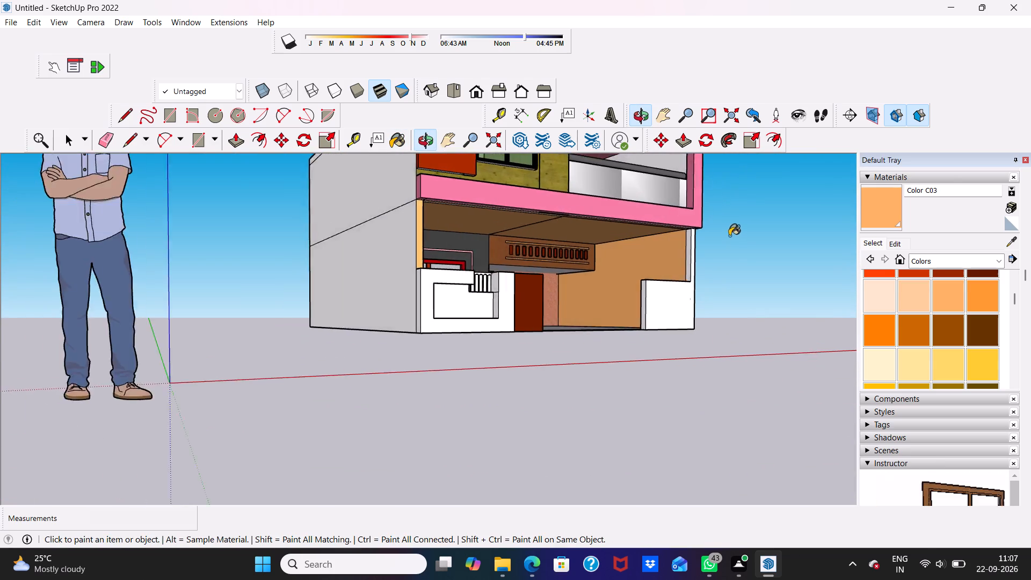
pyautogui.scroll(4, 729, 236)
pyautogui.scroll(4, 687, 262)
pyautogui.click(669, 277)
pyautogui.scroll(2, 678, 271)
pyautogui.scroll(-4, 680, 251)
pyautogui.moveTo(677, 255); pyautogui.dragTo(507, 254, button='middle')
# Paint the back wall and both side walls of the first-floor balcony with Color C03 from the Colors collection.
pyautogui.scroll(-3, 507, 254)
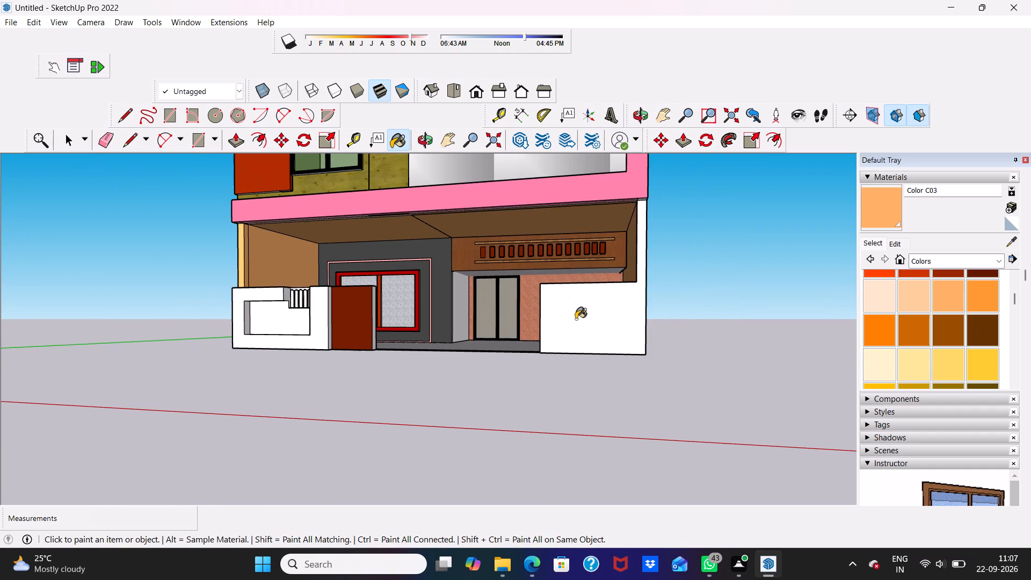
pyautogui.scroll(1, 576, 319)
pyautogui.scroll(-11, 570, 309)
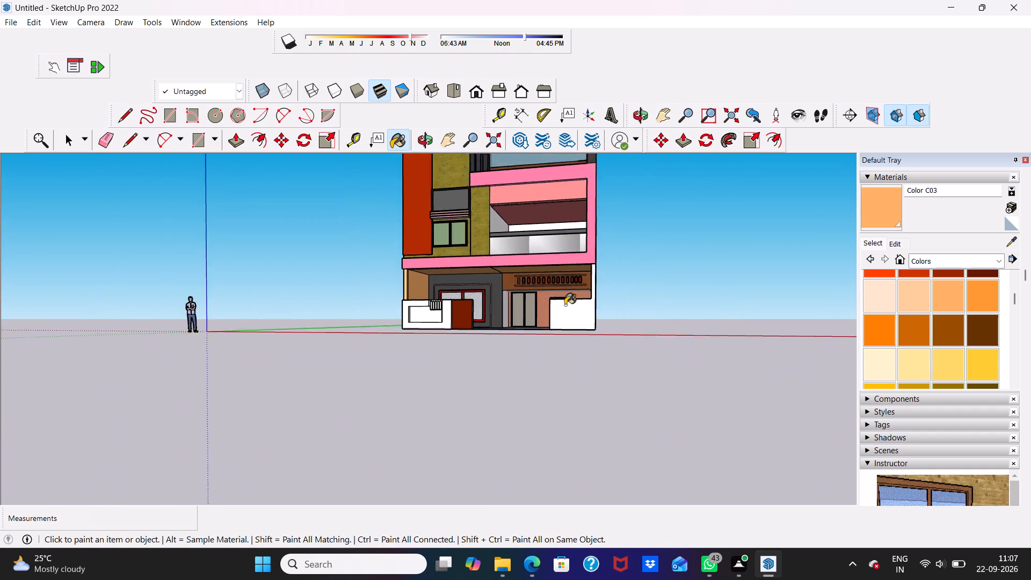
pyautogui.scroll(-3, 565, 305)
pyautogui.moveTo(568, 305); pyautogui.dragTo(608, 327, button='middle')
pyautogui.scroll(1, 944, 305)
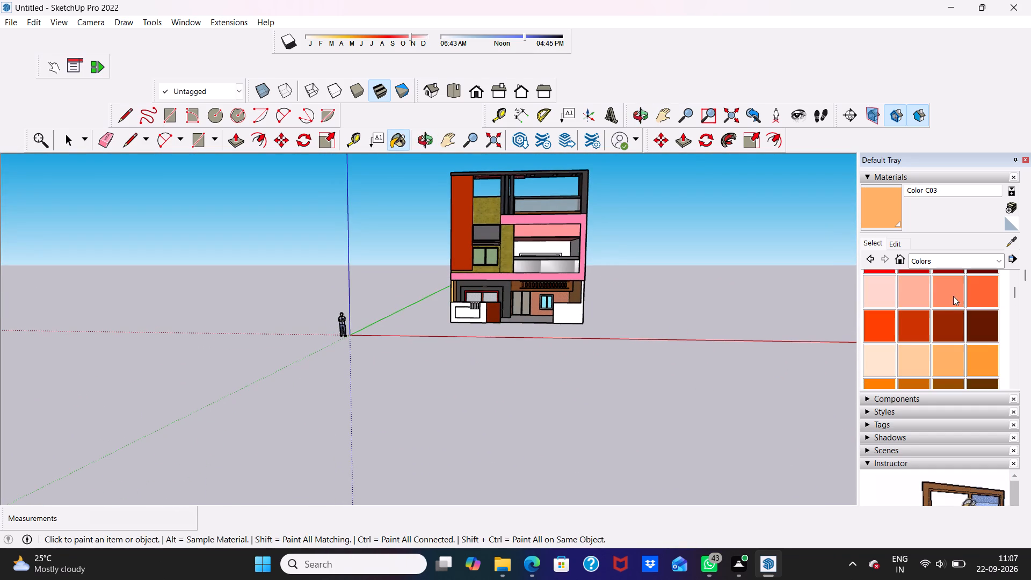
pyautogui.click(947, 353)
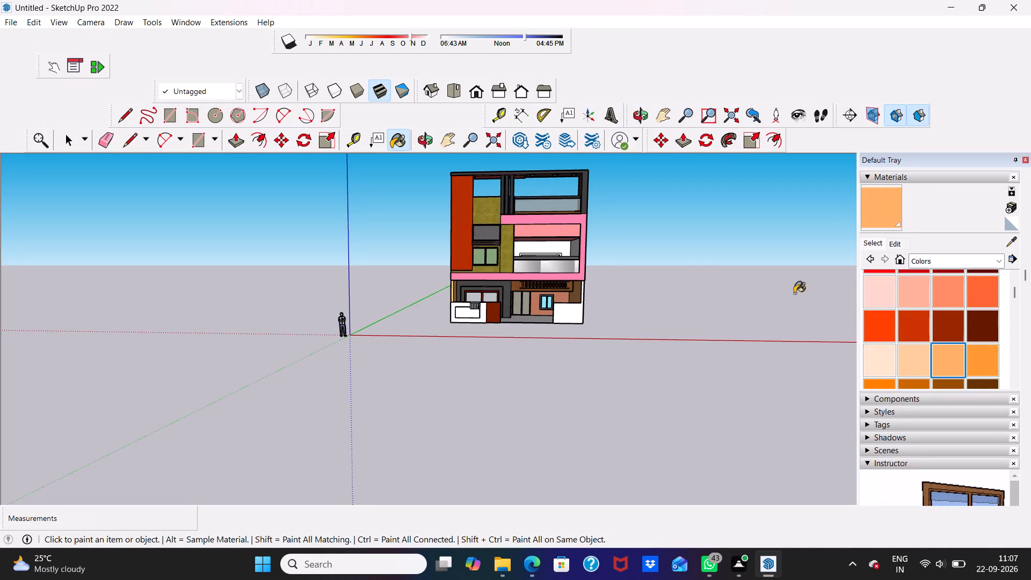
pyautogui.scroll(15, 616, 257)
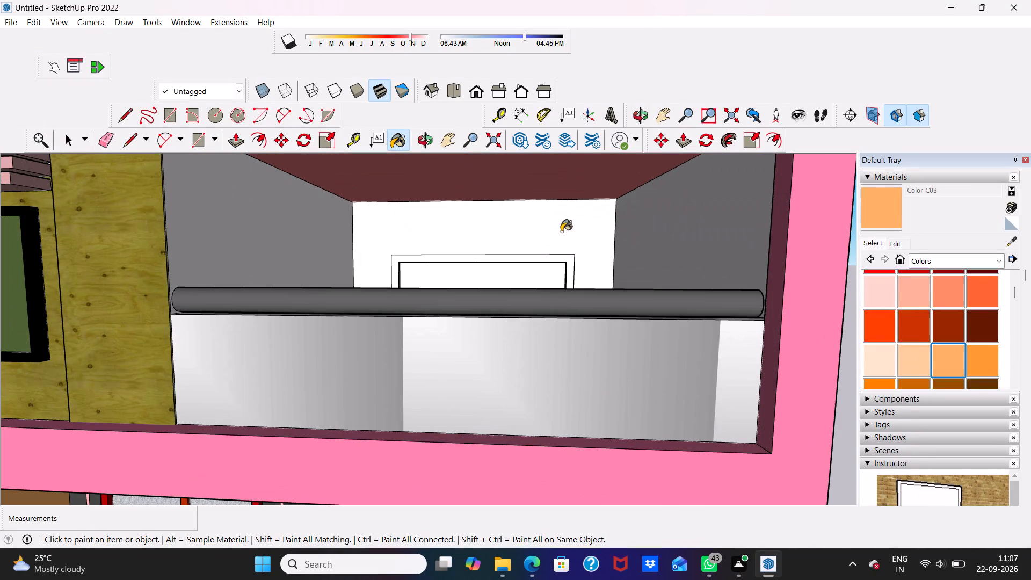
pyautogui.click(564, 229)
pyautogui.moveTo(678, 261); pyautogui.dragTo(683, 269)
pyautogui.click(282, 250)
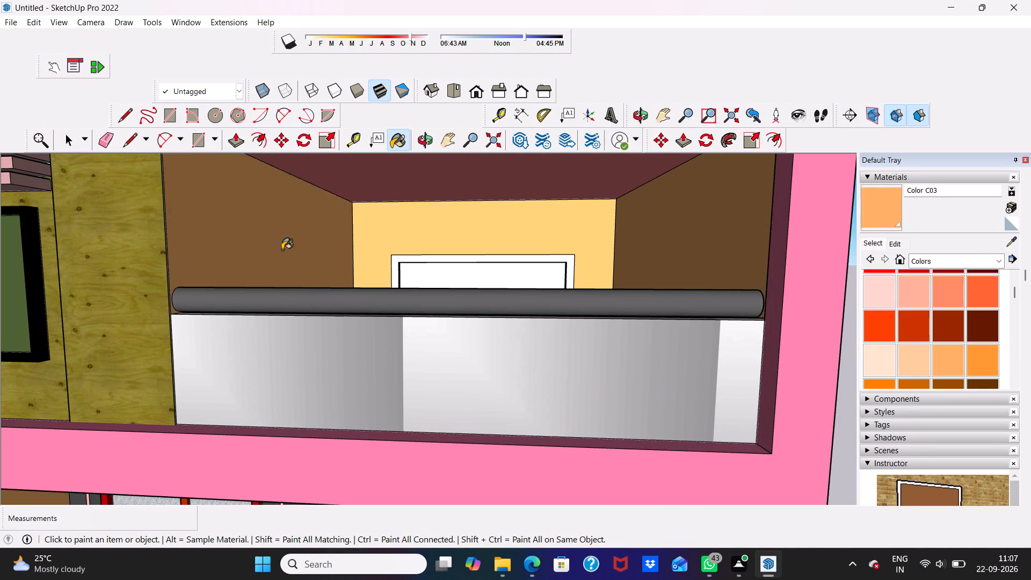
# Paint the front face and inner edges of the balcony's rear door frame with Color B07.
pyautogui.scroll(-10, 287, 248)
pyautogui.moveTo(605, 189); pyautogui.dragTo(746, 182, button='middle')
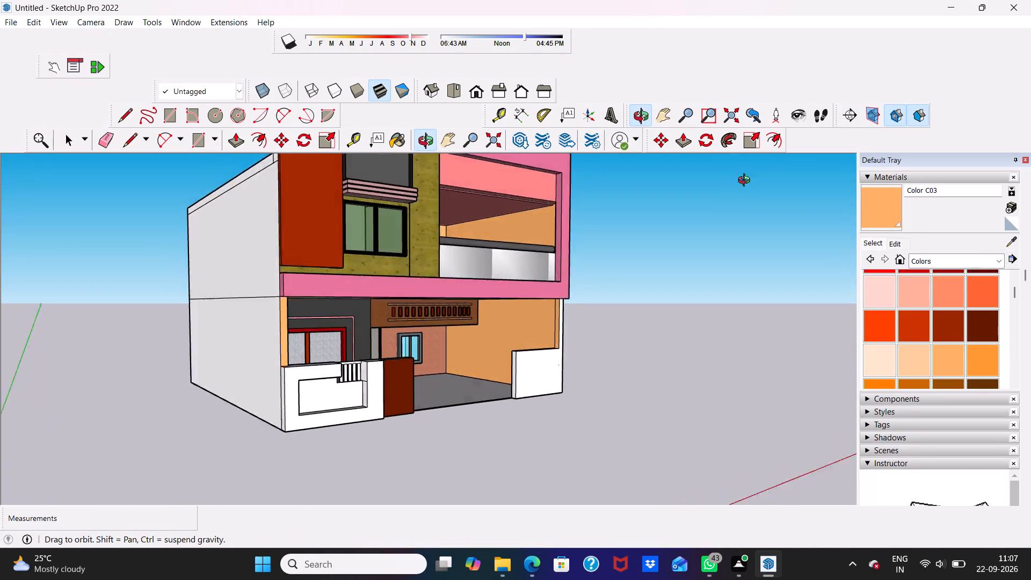
pyautogui.moveTo(746, 182); pyautogui.dragTo(632, 226, button='middle')
pyautogui.scroll(3, 520, 229)
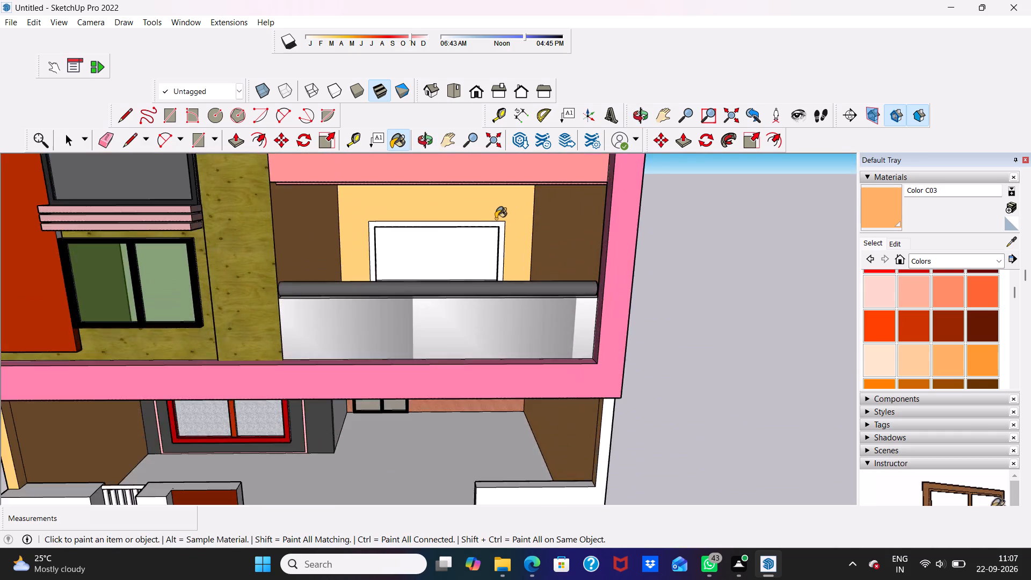
pyautogui.scroll(6, 496, 219)
pyautogui.scroll(-3, 554, 247)
pyautogui.scroll(-2, 623, 273)
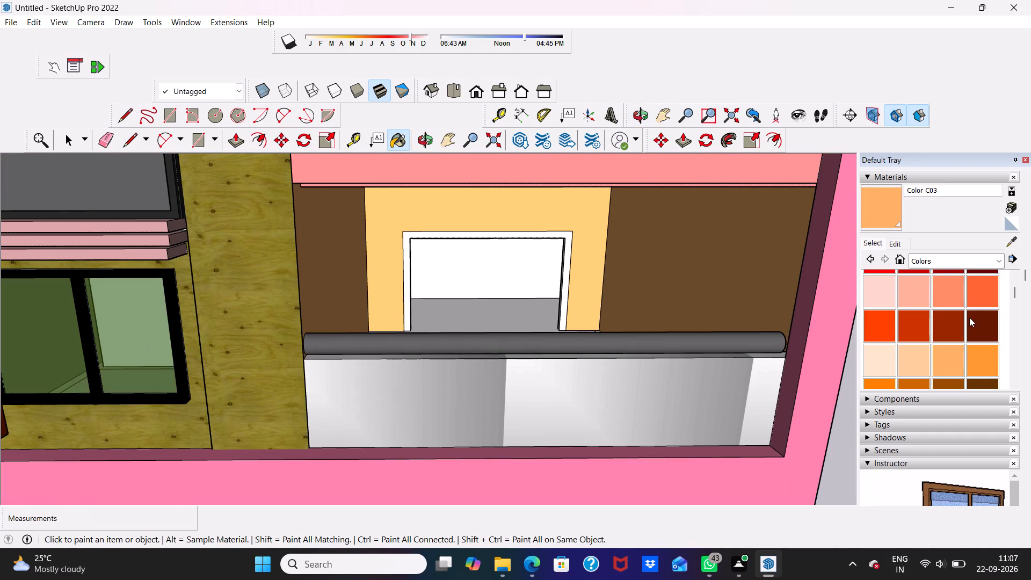
pyautogui.click(950, 324)
pyautogui.scroll(4, 697, 240)
pyautogui.scroll(3, 398, 264)
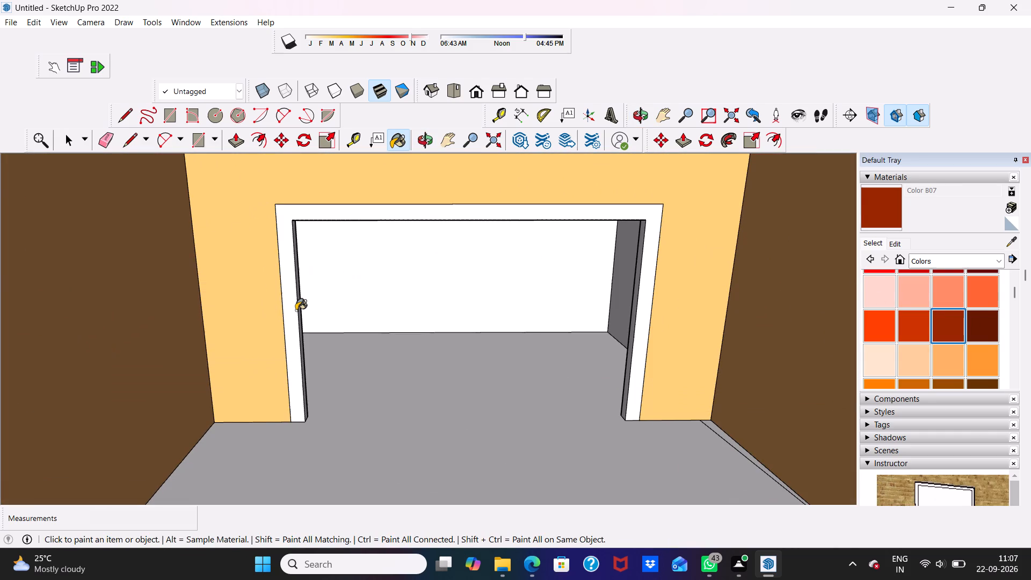
pyautogui.click(294, 310)
pyautogui.scroll(4, 324, 267)
pyautogui.scroll(4, 280, 284)
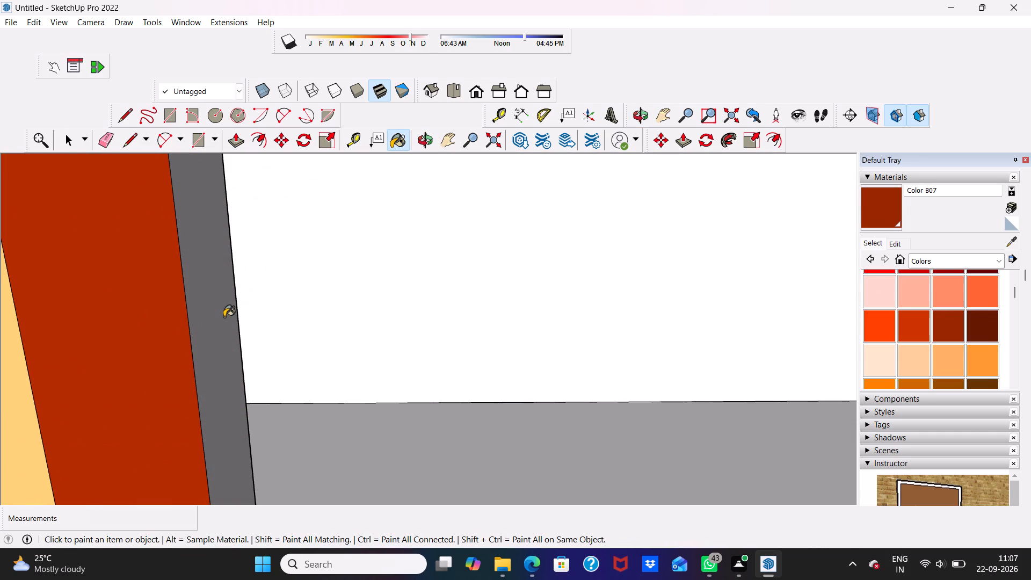
pyautogui.click(224, 317)
pyautogui.scroll(-11, 224, 314)
pyautogui.moveTo(553, 262); pyautogui.dragTo(536, 228, button='middle')
pyautogui.scroll(5, 702, 274)
pyautogui.click(662, 292)
pyautogui.scroll(2, 661, 251)
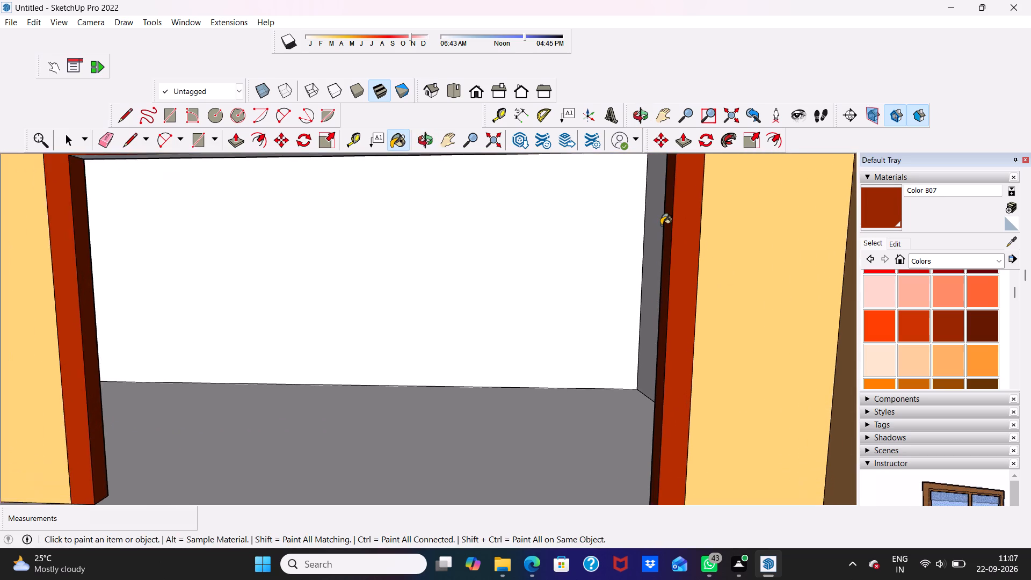
pyautogui.scroll(-2, 661, 225)
pyautogui.moveTo(661, 225); pyautogui.dragTo(666, 192, button='middle')
pyautogui.click(649, 171)
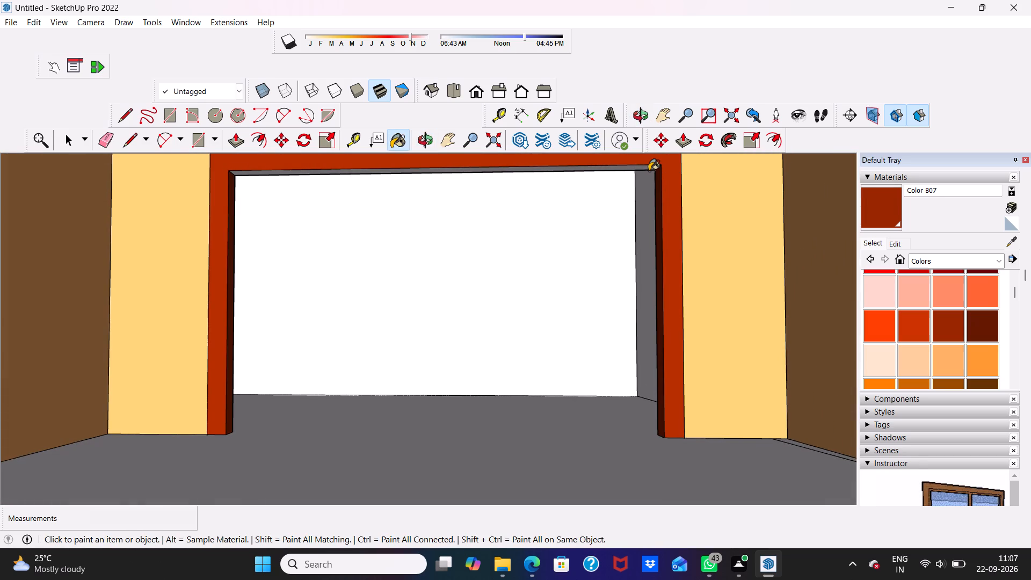
# Return to the standard front view and examine the painted elevation as a whole from several angles.
pyautogui.scroll(-5, 648, 186)
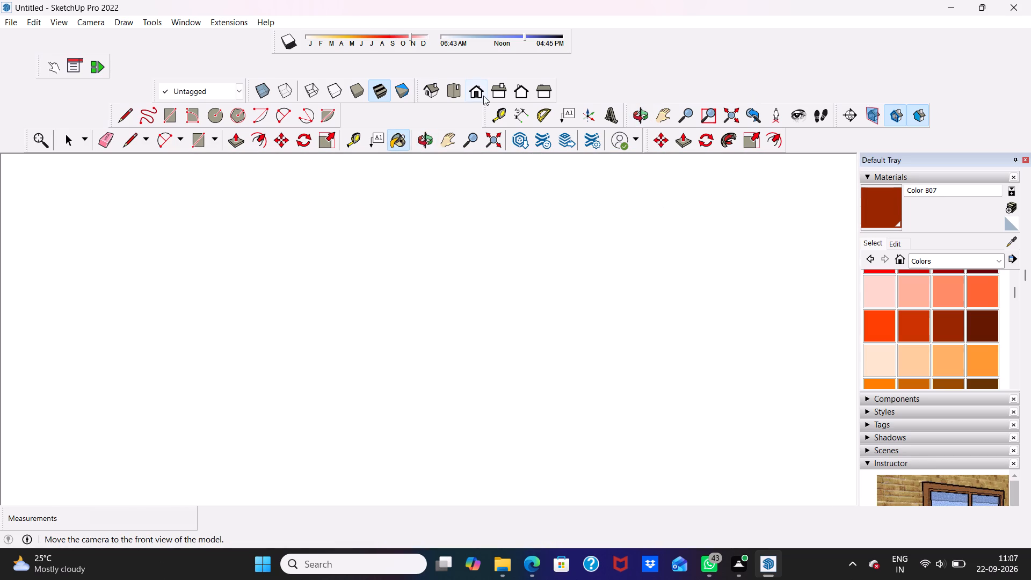
pyautogui.click(469, 74)
pyautogui.click(474, 83)
pyautogui.scroll(-6, 468, 68)
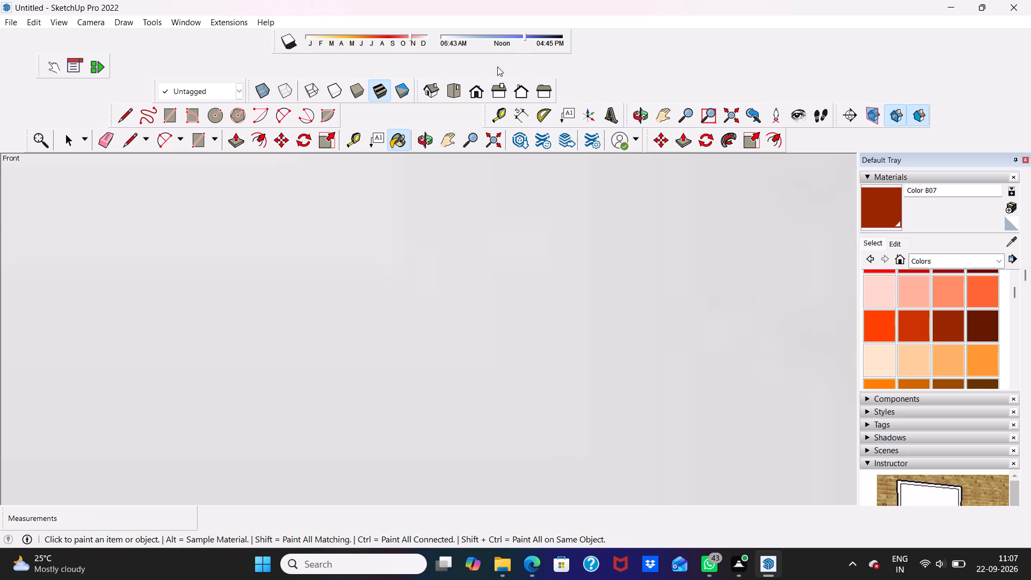
pyautogui.click(473, 95)
pyautogui.scroll(-20, 473, 95)
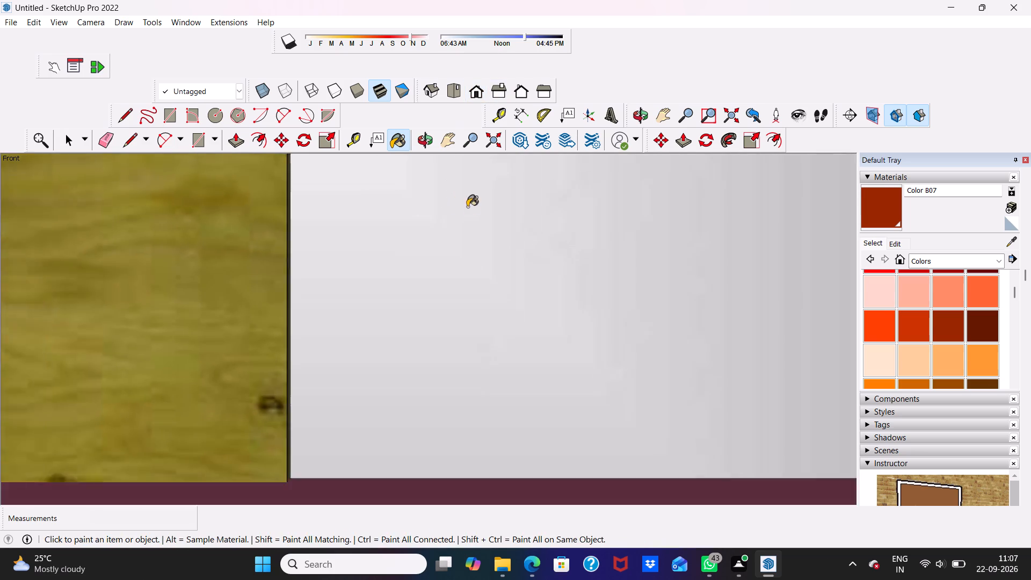
pyautogui.scroll(-20, 467, 207)
pyautogui.scroll(-5, 467, 207)
pyautogui.scroll(-3, 533, 205)
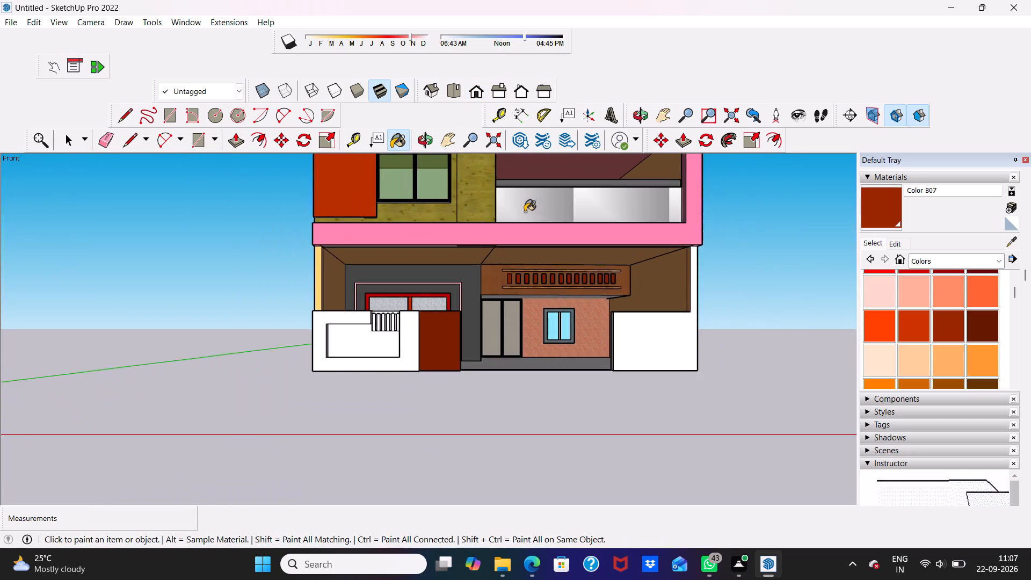
pyautogui.scroll(-4, 524, 212)
pyautogui.moveTo(514, 212); pyautogui.dragTo(442, 270, button='middle')
pyautogui.scroll(4, 439, 266)
pyautogui.scroll(-1, 459, 291)
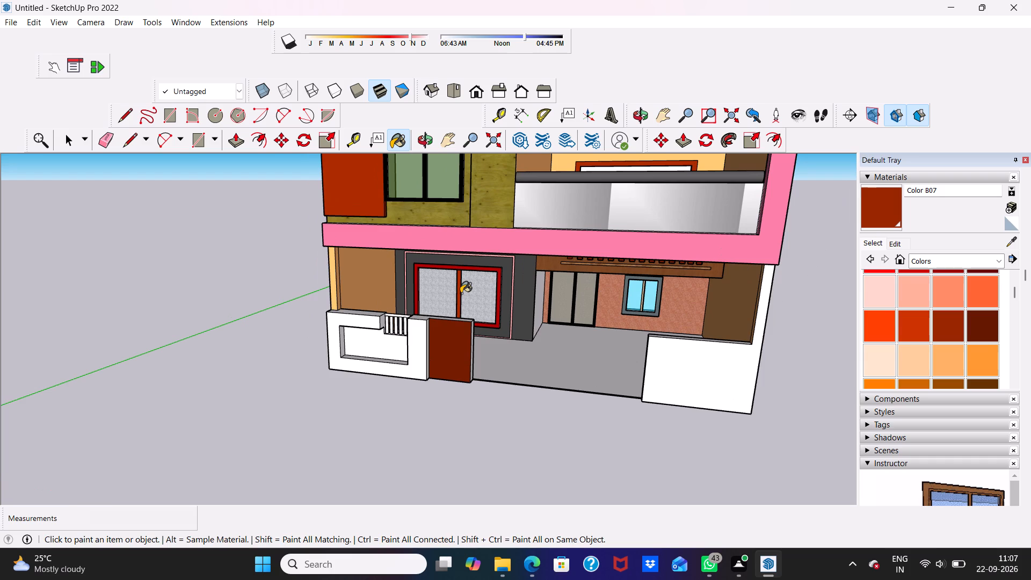
pyautogui.press('space')
pyautogui.scroll(-2, 682, 209)
pyautogui.scroll(-5, 809, 191)
pyautogui.scroll(-11, 664, 281)
pyautogui.moveTo(629, 257); pyautogui.dragTo(614, 190, button='middle')
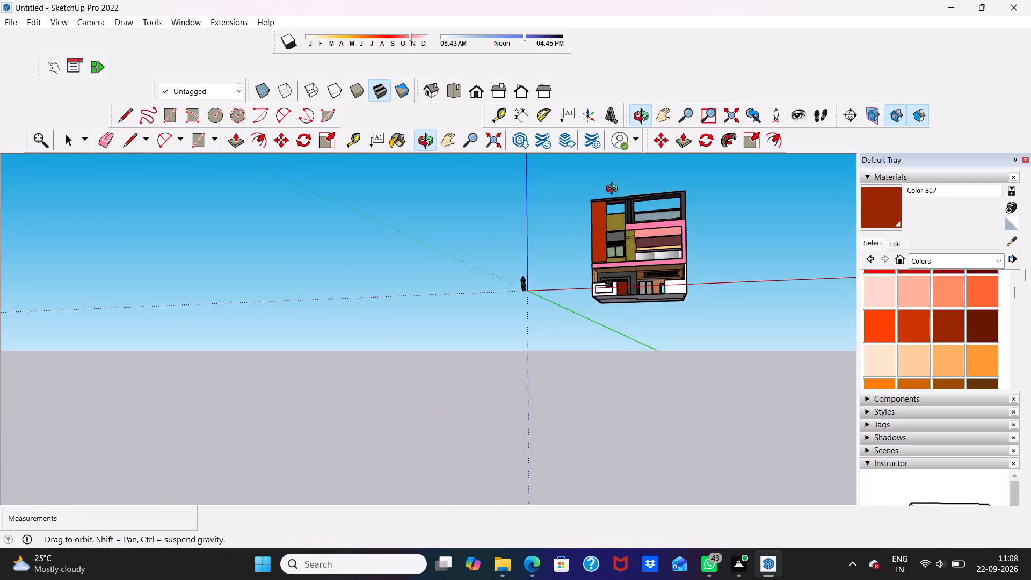
pyautogui.moveTo(614, 190); pyautogui.dragTo(611, 219, button='middle')
pyautogui.scroll(5, 611, 219)
pyautogui.scroll(-1, 652, 277)
pyautogui.moveTo(652, 278); pyautogui.dragTo(704, 293, button='middle')
pyautogui.scroll(2, 687, 281)
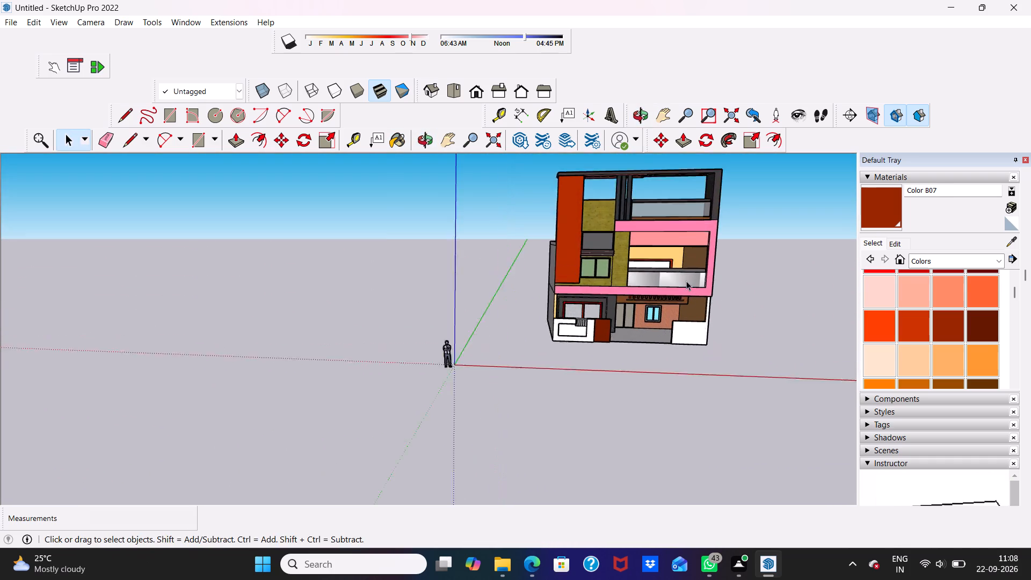
pyautogui.scroll(2, 686, 281)
pyautogui.moveTo(686, 281); pyautogui.dragTo(827, 320, button='middle')
pyautogui.scroll(3, 829, 320)
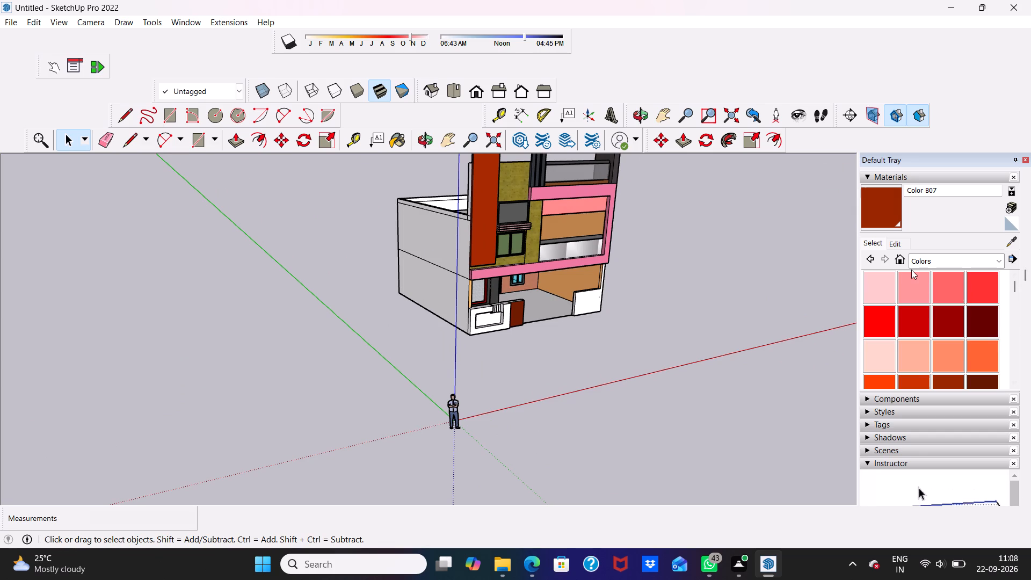
pyautogui.scroll(1, 666, 265)
pyautogui.moveTo(558, 274); pyautogui.dragTo(518, 243, button='middle')
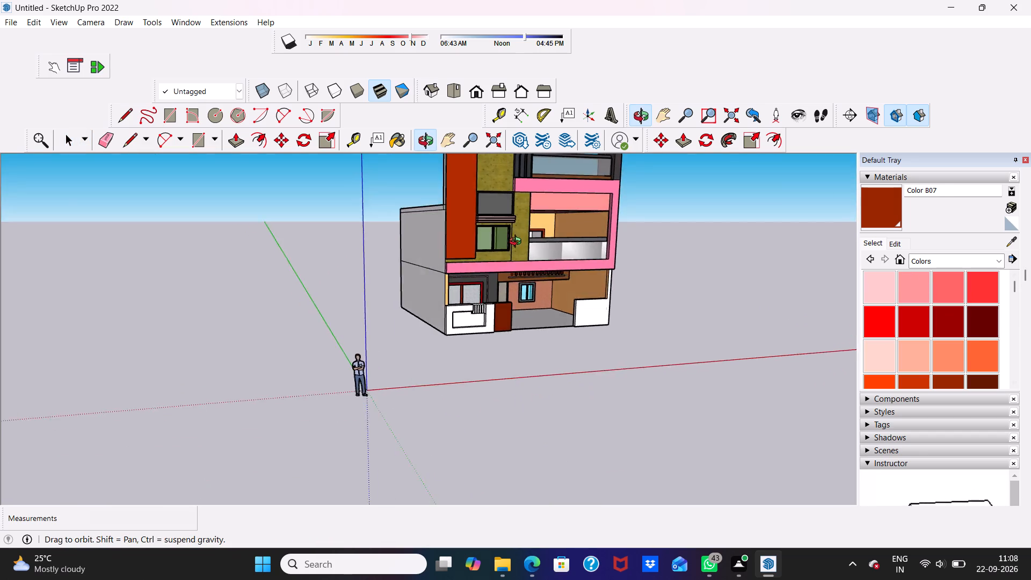
pyautogui.moveTo(518, 243); pyautogui.dragTo(474, 236, button='middle')
pyautogui.scroll(1, 474, 236)
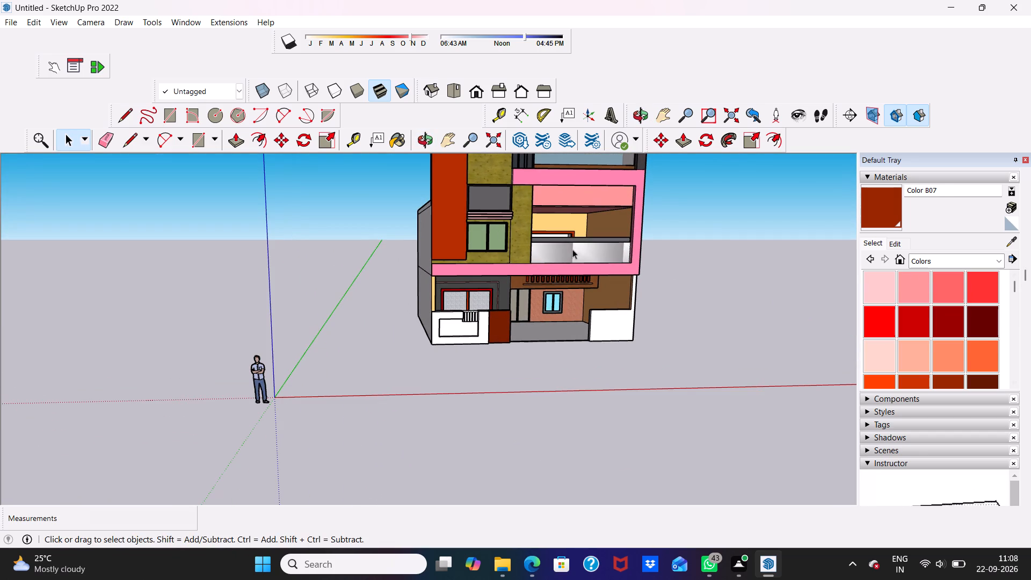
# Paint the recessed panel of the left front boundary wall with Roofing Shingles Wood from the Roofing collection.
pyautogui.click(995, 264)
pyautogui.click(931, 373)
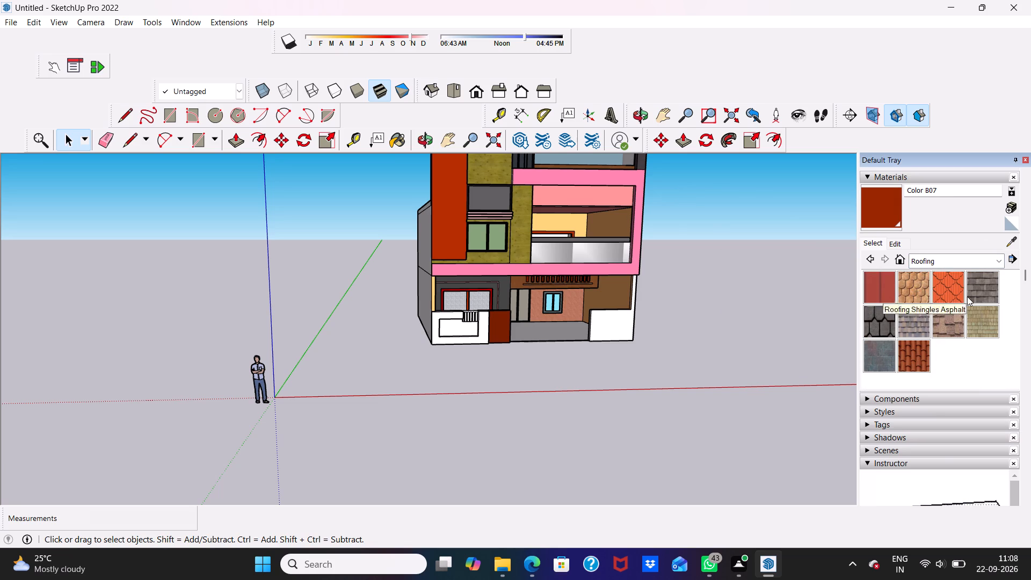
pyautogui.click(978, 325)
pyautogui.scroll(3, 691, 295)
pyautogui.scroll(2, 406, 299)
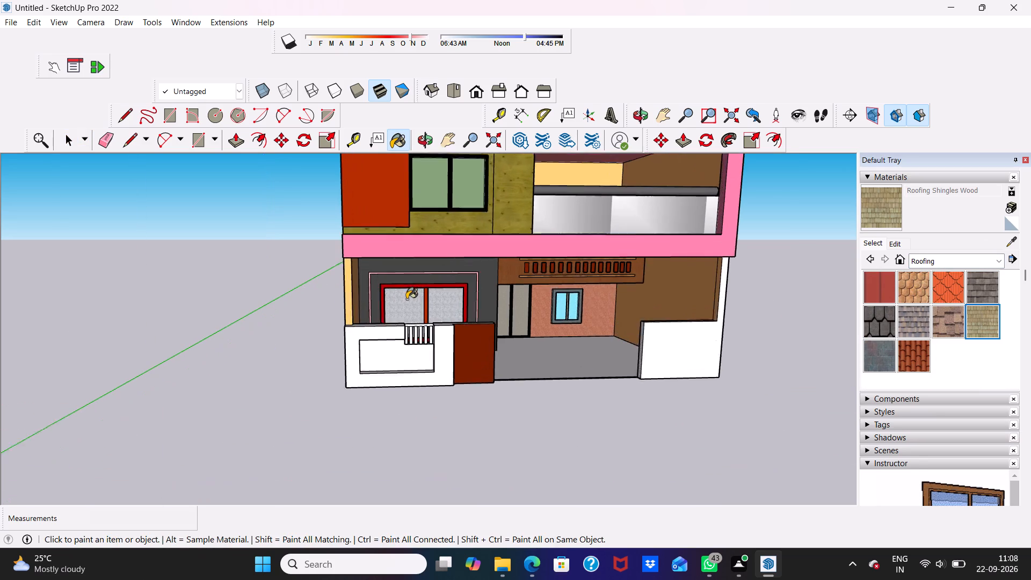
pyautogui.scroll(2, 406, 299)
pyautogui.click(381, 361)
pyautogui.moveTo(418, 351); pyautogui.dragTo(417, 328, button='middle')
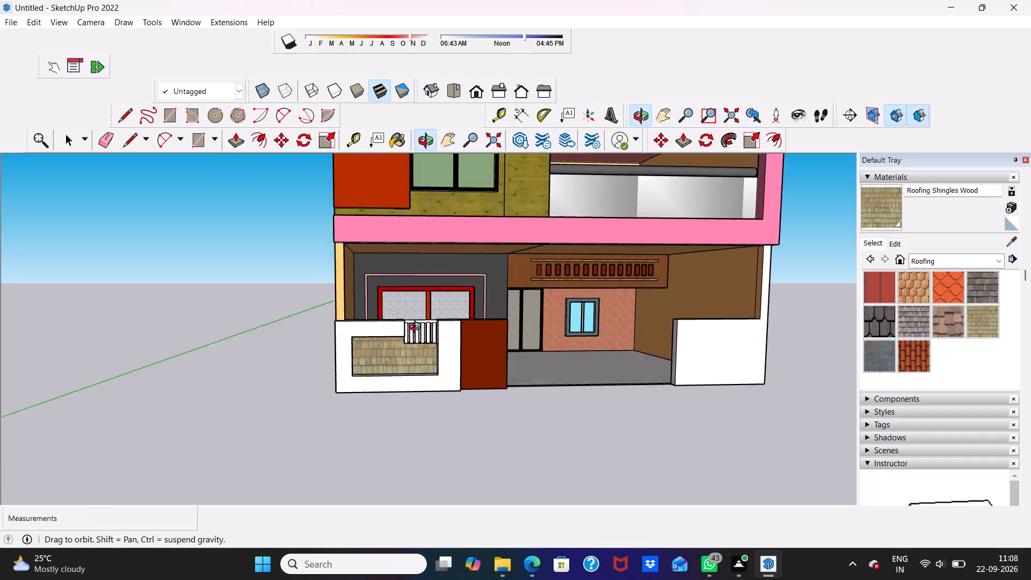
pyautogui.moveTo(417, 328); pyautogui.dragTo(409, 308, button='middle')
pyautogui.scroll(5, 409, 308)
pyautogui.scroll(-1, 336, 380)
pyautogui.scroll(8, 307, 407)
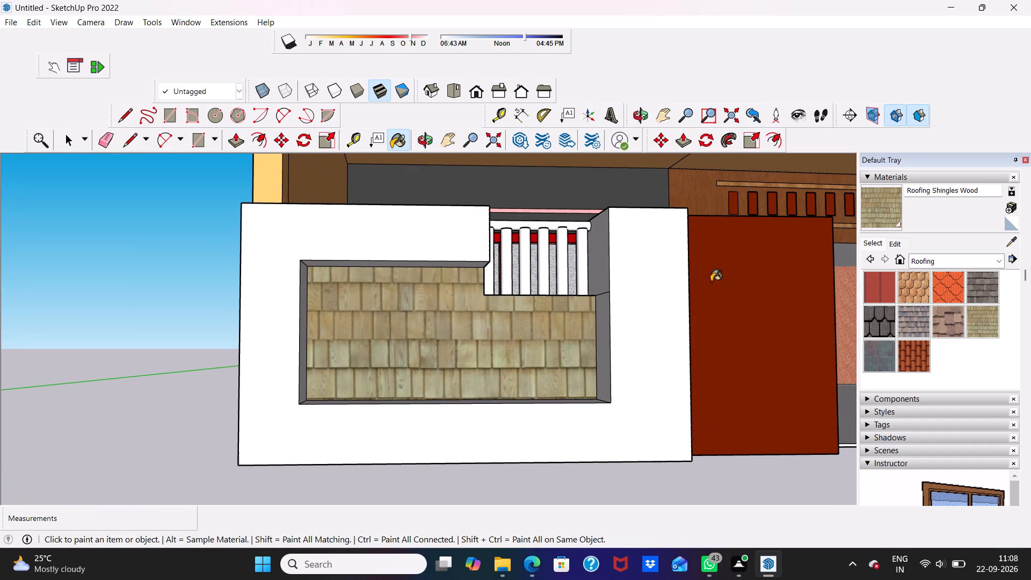
# Paint the left front boundary wall's recessed panel with Formica Graystone from the Synthetic Surfaces collection.
pyautogui.click(1002, 256)
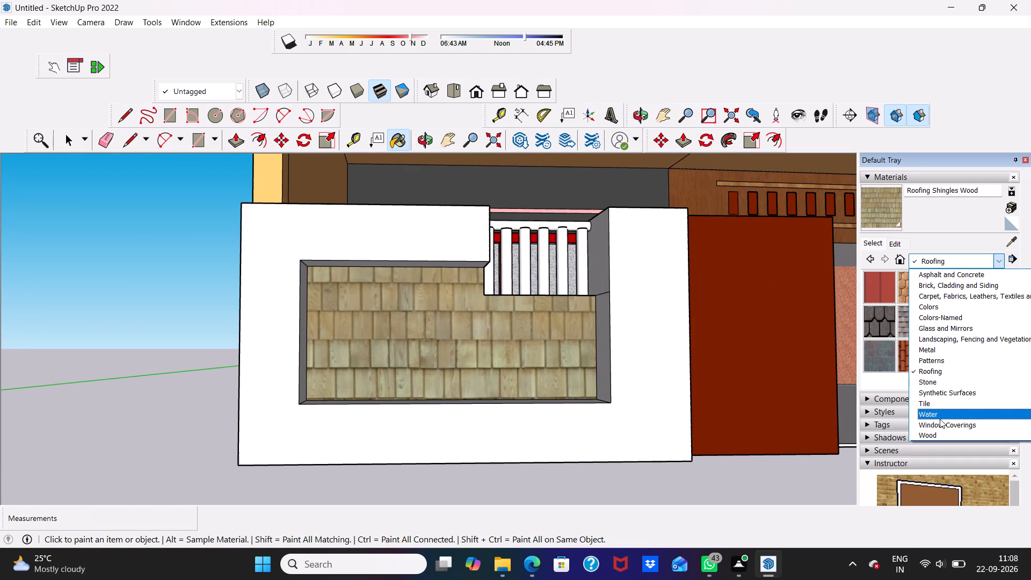
pyautogui.click(938, 436)
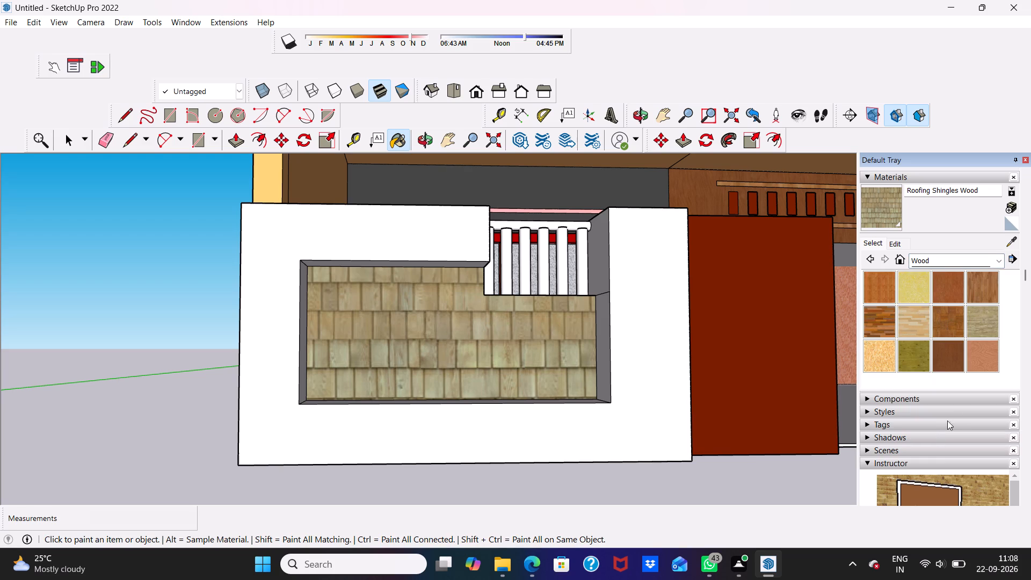
pyautogui.click(993, 257)
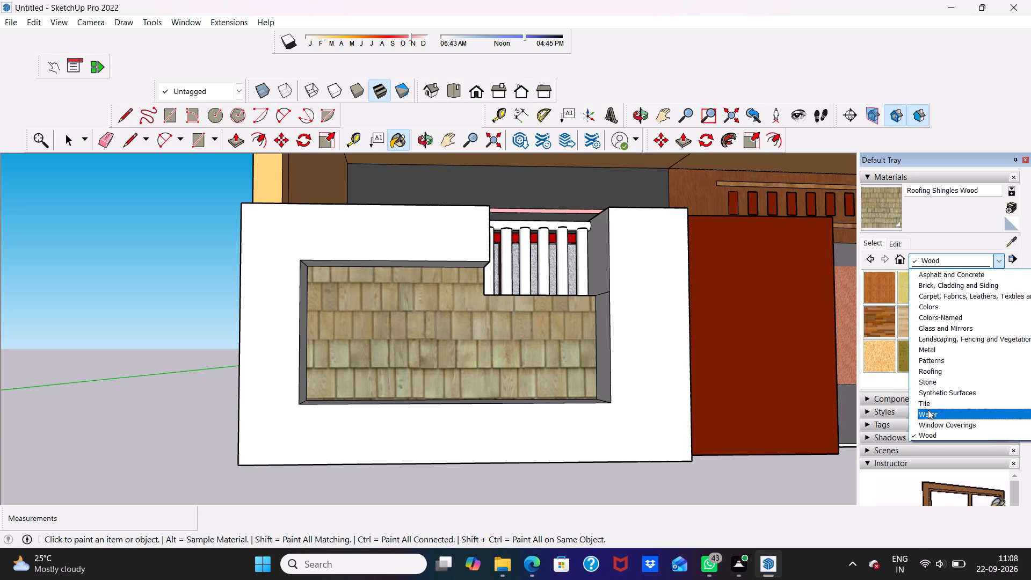
pyautogui.click(938, 395)
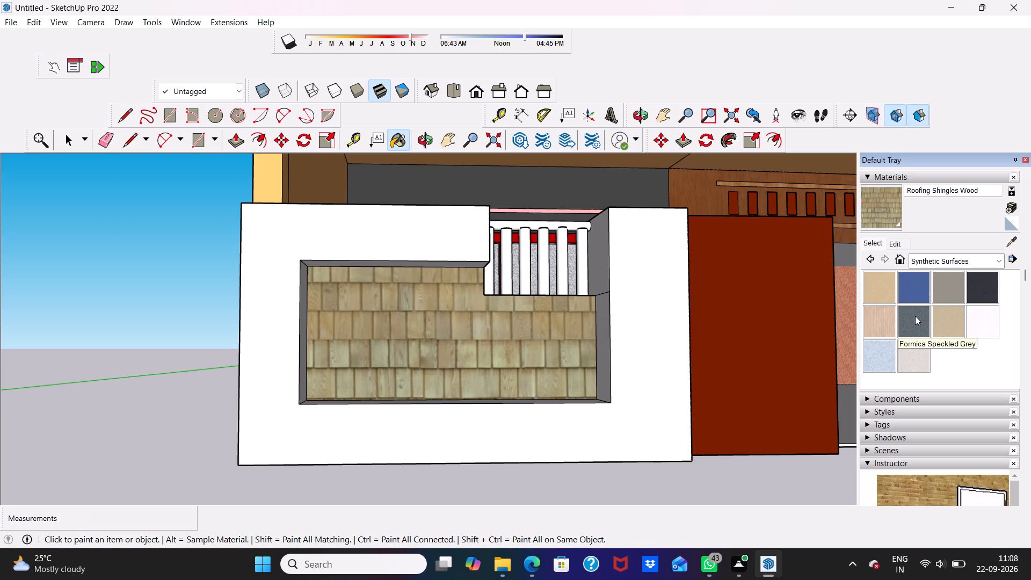
pyautogui.scroll(3, 915, 316)
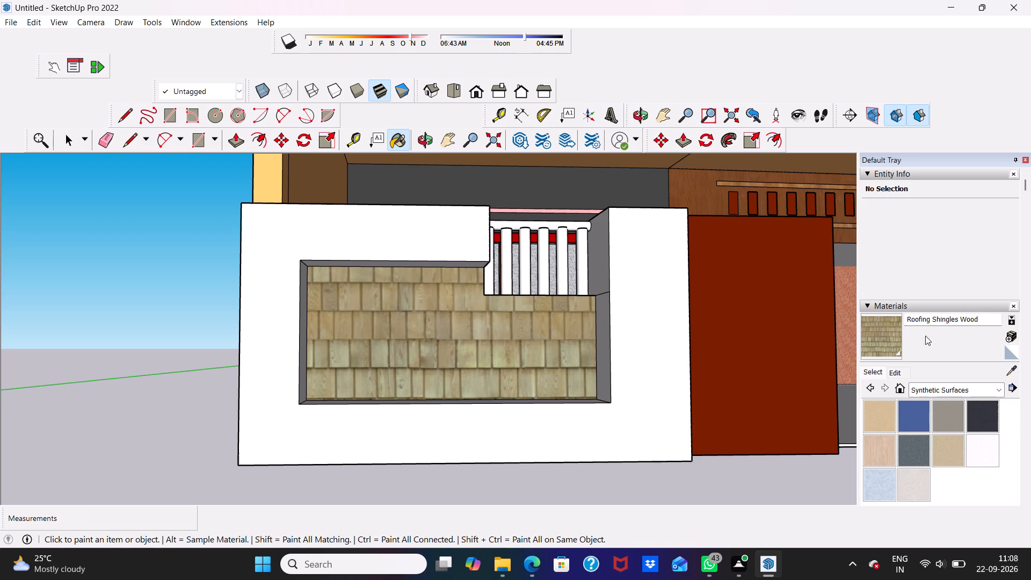
pyautogui.scroll(1, 926, 337)
pyautogui.click(945, 412)
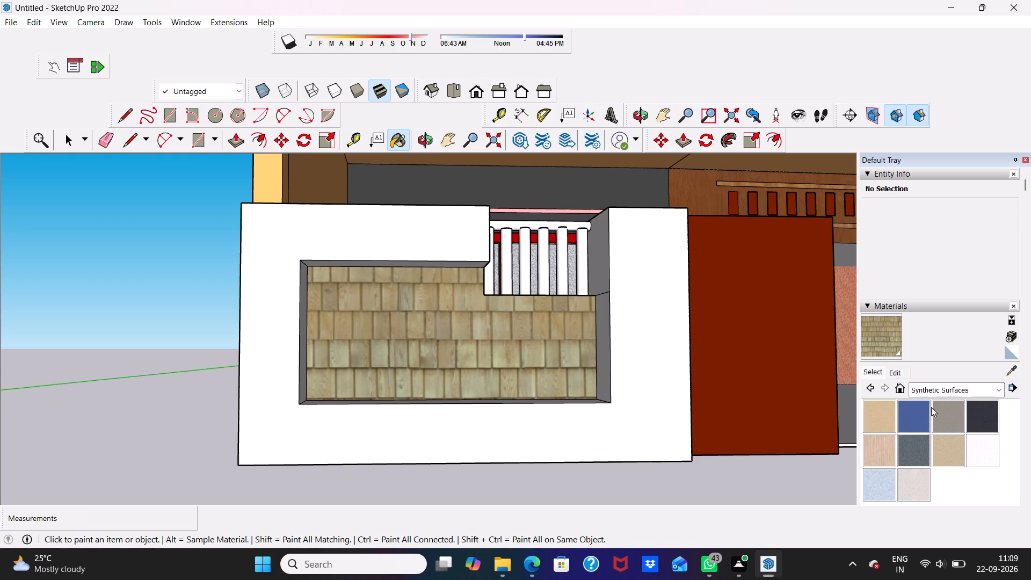
pyautogui.scroll(3, 429, 323)
pyautogui.click(406, 307)
pyautogui.scroll(-4, 409, 316)
pyautogui.scroll(-4, 508, 274)
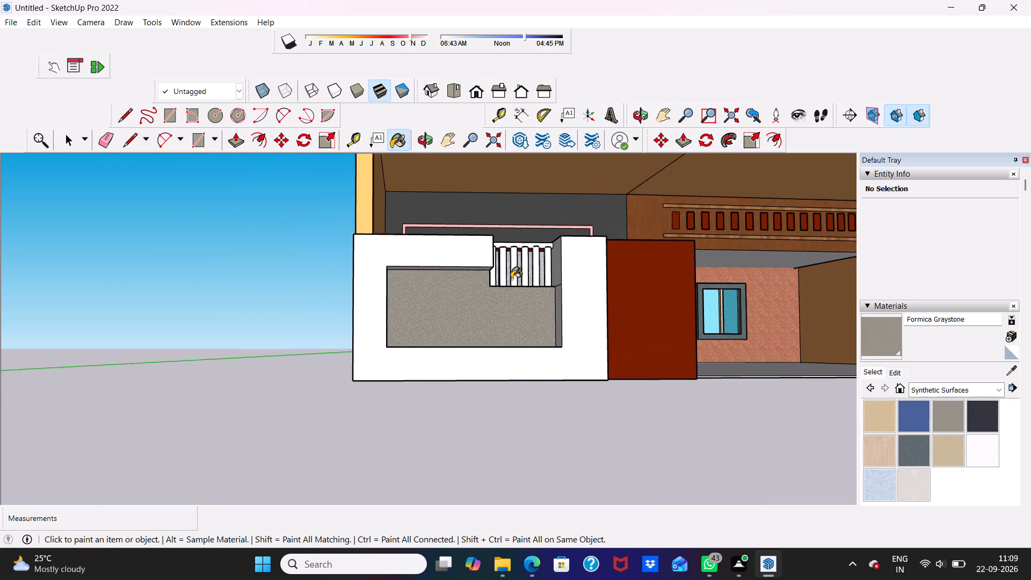
# Paint the left front boundary wall's front face and the railing notch's left side with Pavers Herringbone Brick from the Landscaping, Fencing and Vegetation collection.
pyautogui.moveTo(511, 279); pyautogui.dragTo(413, 271, button='middle')
pyautogui.scroll(4, 420, 269)
pyautogui.scroll(-2, 554, 257)
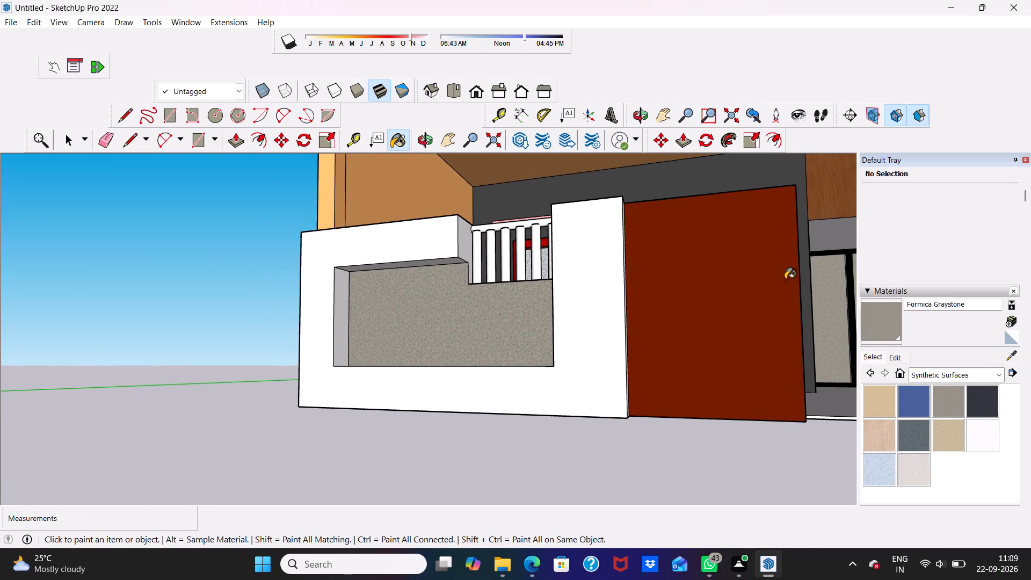
pyautogui.scroll(2, 963, 319)
pyautogui.click(994, 396)
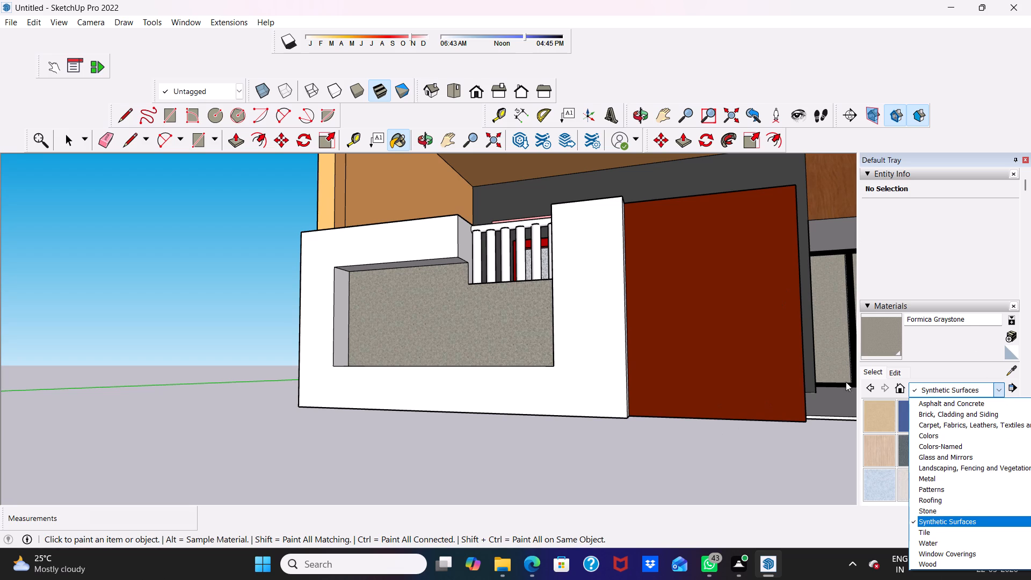
pyautogui.click(958, 468)
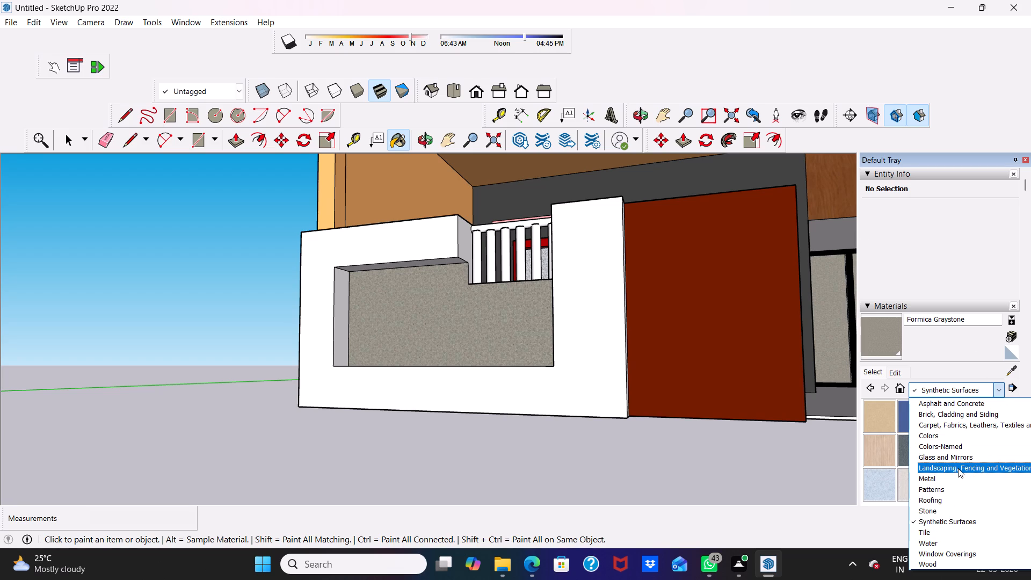
pyautogui.scroll(-1, 967, 467)
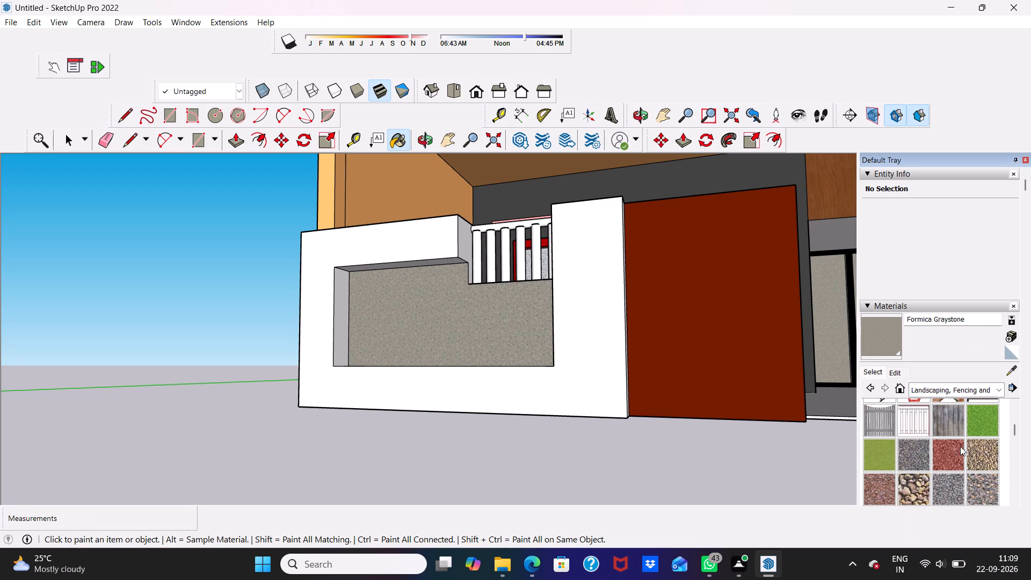
pyautogui.scroll(-3, 960, 446)
pyautogui.scroll(2, 931, 446)
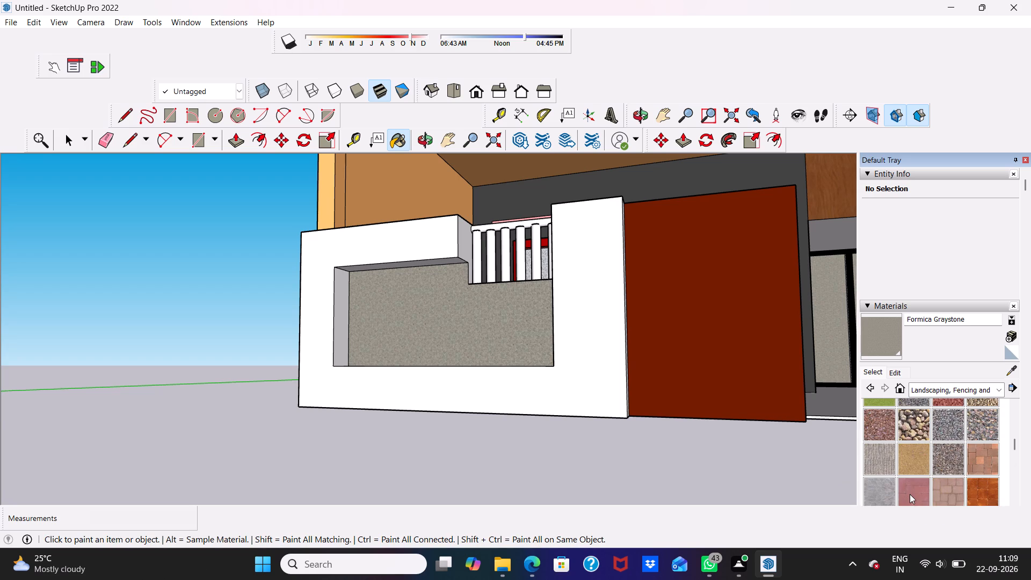
pyautogui.click(910, 492)
pyautogui.scroll(3, 543, 335)
pyautogui.click(418, 220)
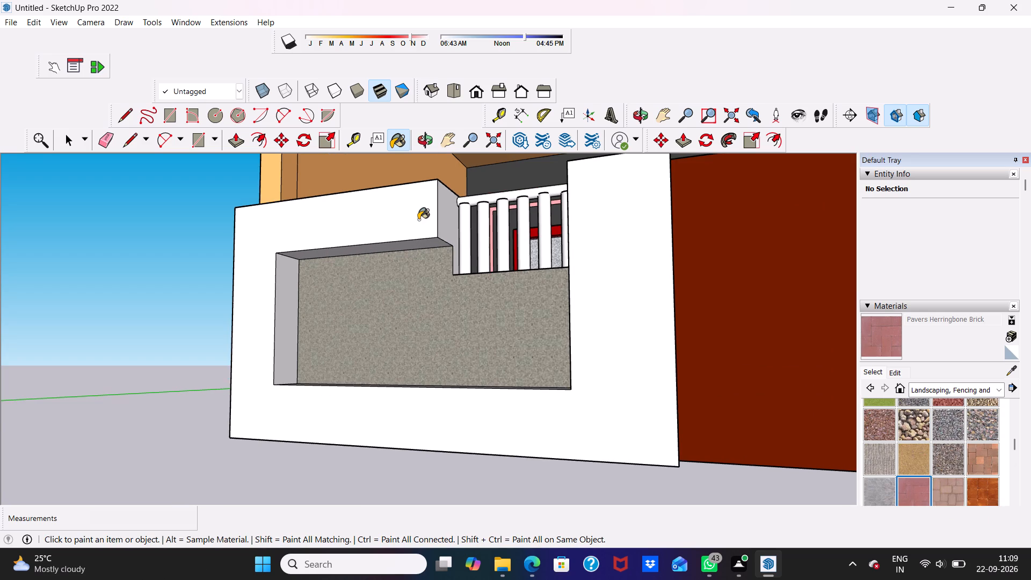
pyautogui.scroll(-9, 515, 266)
pyautogui.scroll(8, 542, 241)
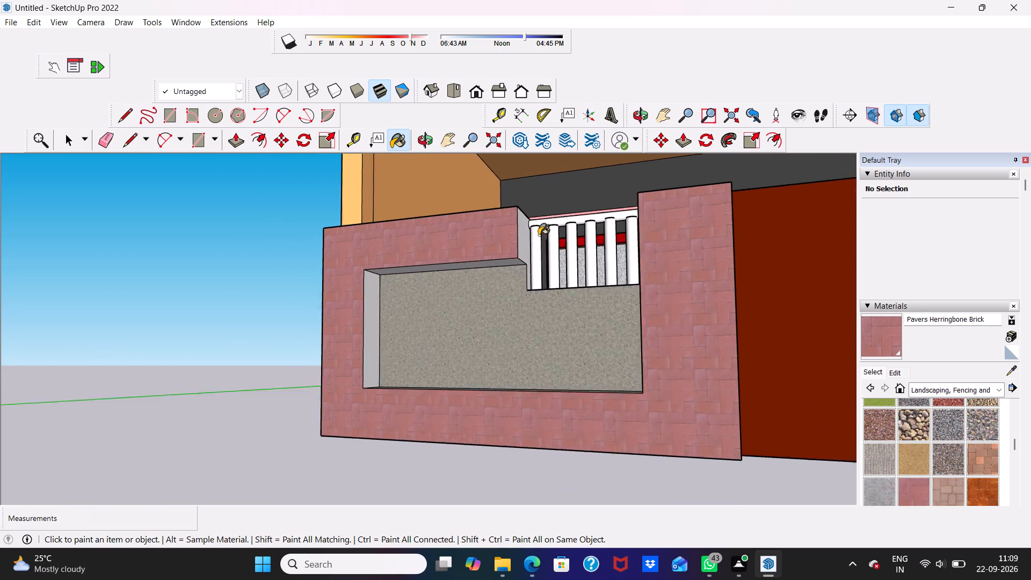
pyautogui.scroll(1, 539, 235)
pyautogui.click(516, 242)
pyautogui.scroll(4, 496, 264)
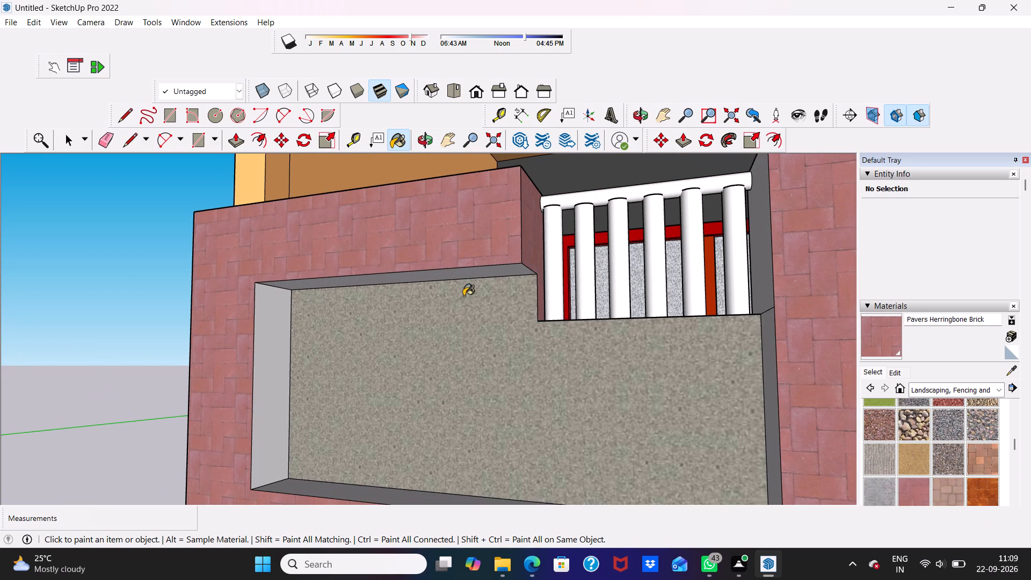
# Paint the left boundary wall's front face, its recess's four inner edges and the railing notch's right side with Pavers Flagstone Gray.
pyautogui.moveTo(463, 296); pyautogui.dragTo(498, 214, button='middle')
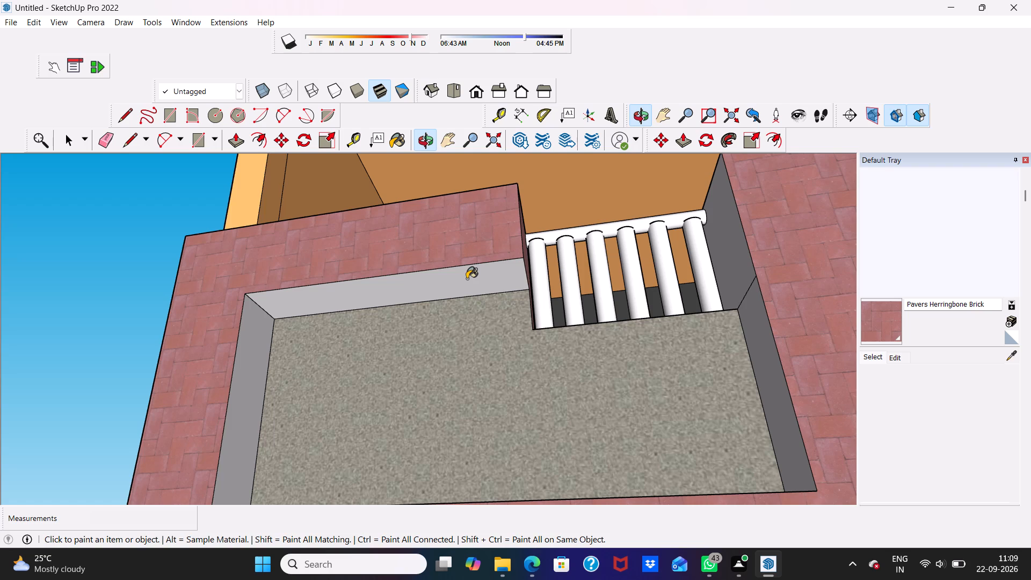
pyautogui.click(882, 479)
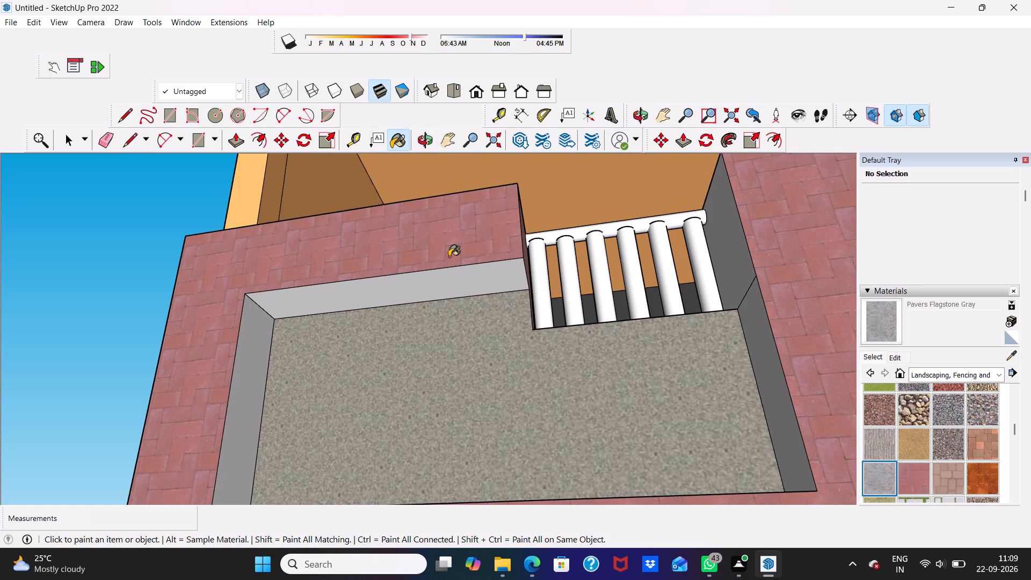
pyautogui.click(441, 277)
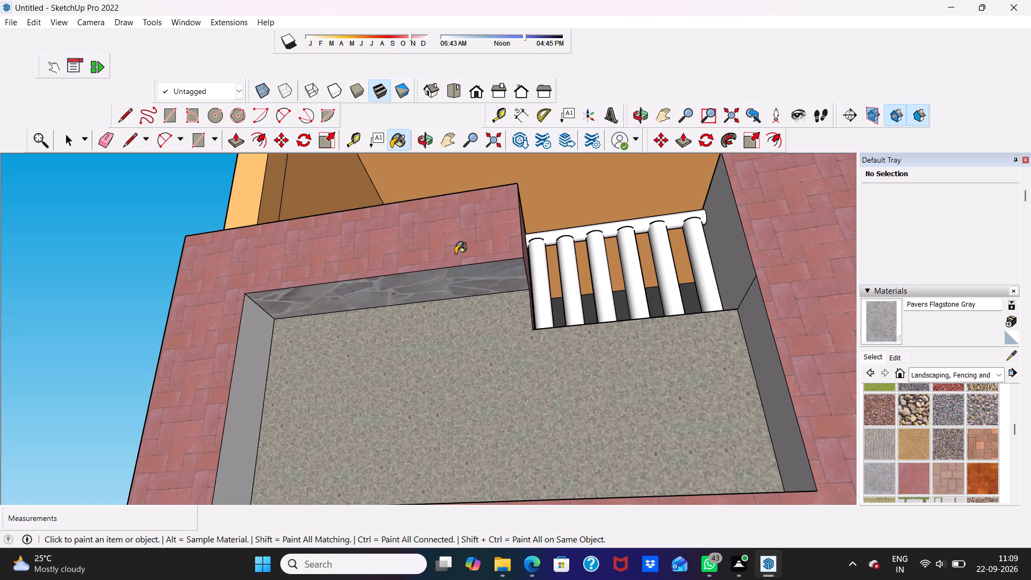
pyautogui.click(455, 253)
pyautogui.scroll(-7, 475, 295)
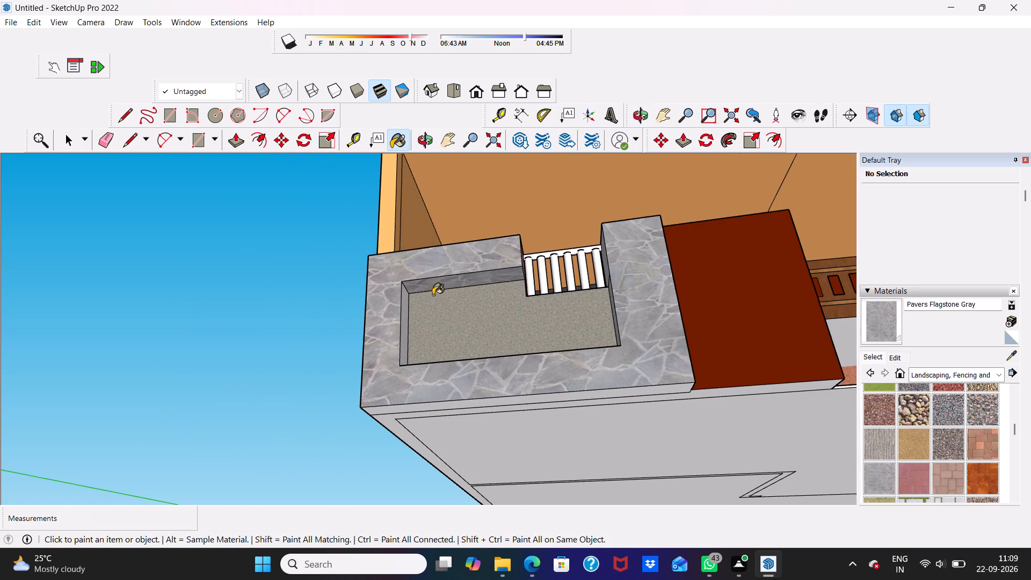
pyautogui.moveTo(454, 294); pyautogui.dragTo(514, 282, button='middle')
pyautogui.scroll(3, 565, 296)
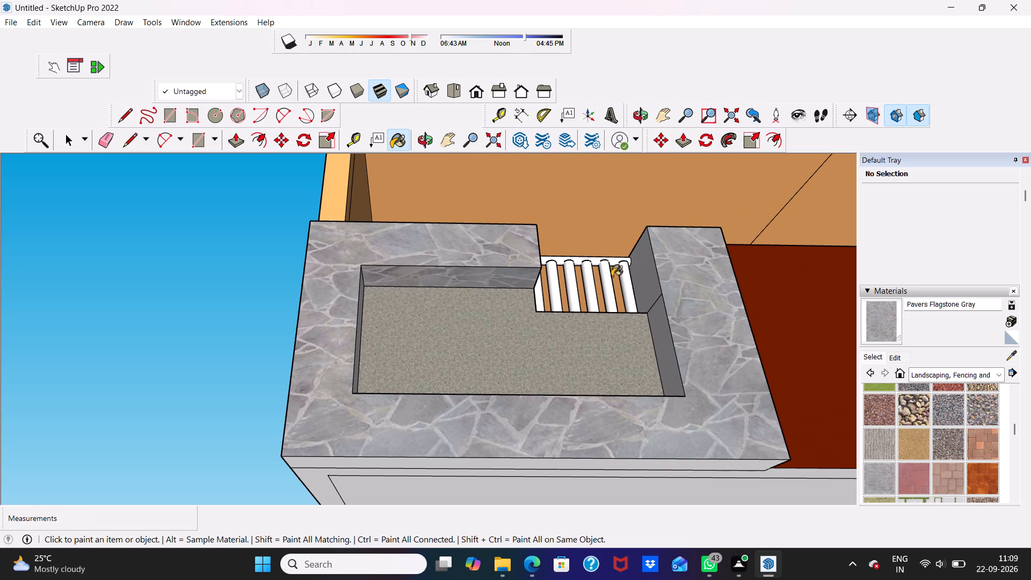
pyautogui.click(652, 268)
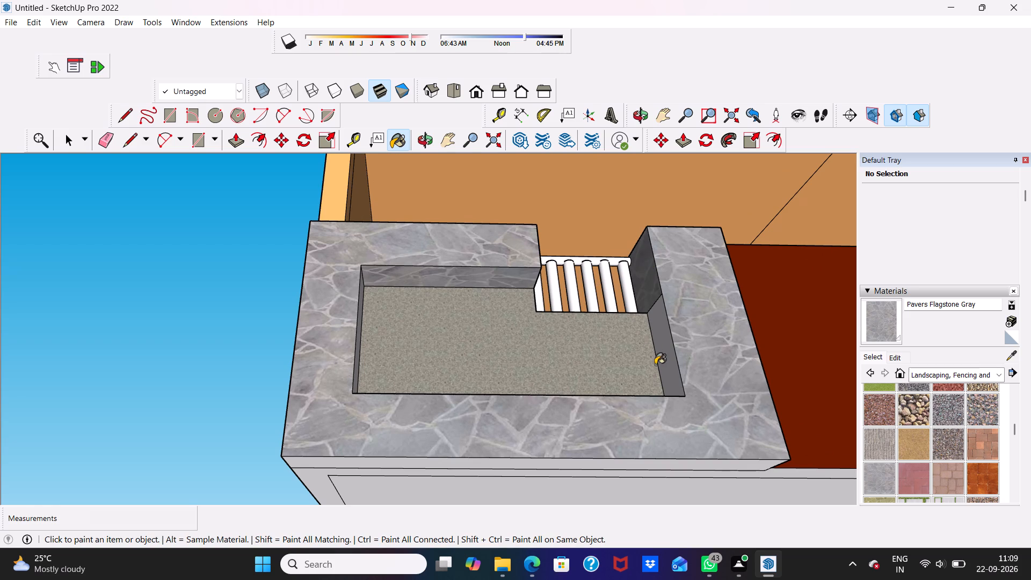
pyautogui.click(660, 353)
pyautogui.scroll(3, 415, 410)
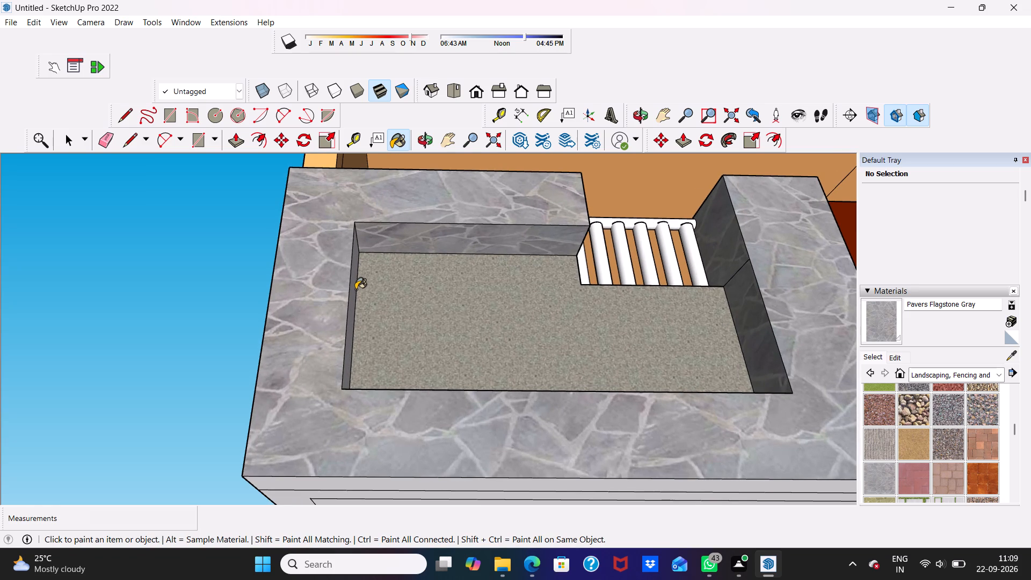
pyautogui.click(354, 291)
pyautogui.scroll(-3, 402, 263)
pyautogui.moveTo(454, 258); pyautogui.dragTo(438, 431, button='middle')
pyautogui.scroll(4, 438, 431)
pyautogui.click(444, 431)
# Paint the left front boundary wall's recessed panel with Pavers Modular Brick.
pyautogui.scroll(-7, 445, 392)
pyautogui.moveTo(549, 353); pyautogui.dragTo(548, 349, button='middle')
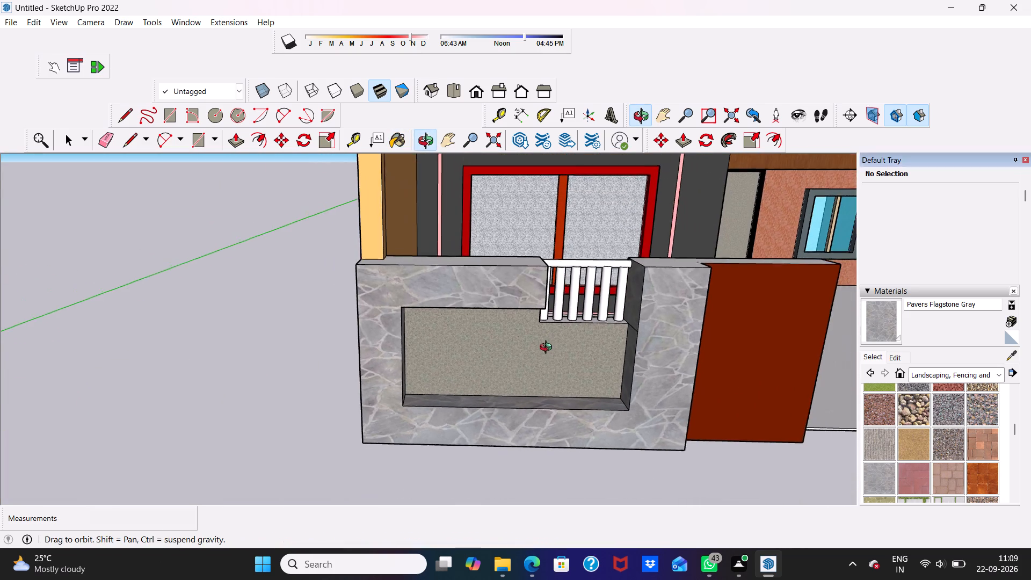
pyautogui.moveTo(548, 349); pyautogui.dragTo(493, 312, button='middle')
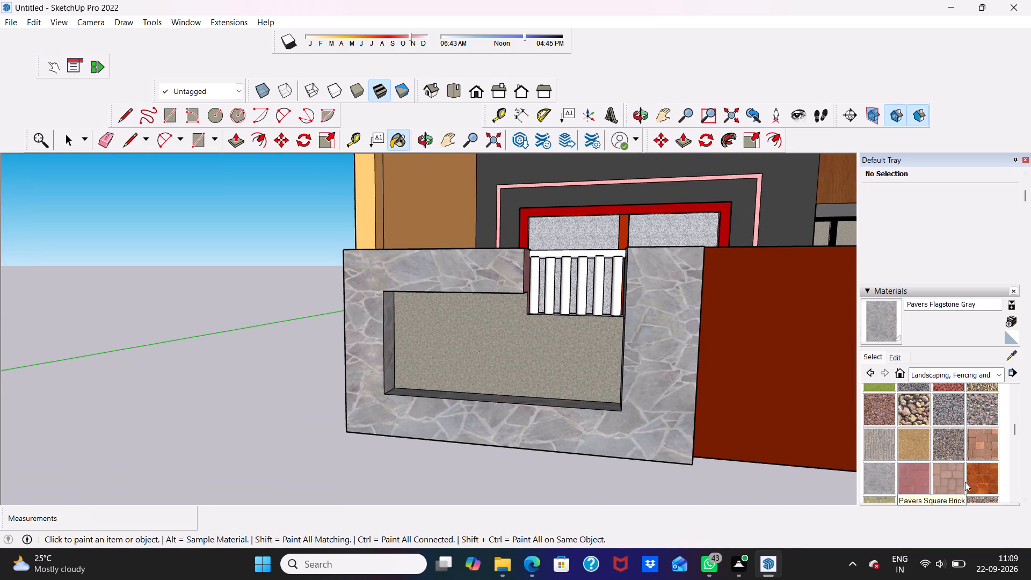
pyautogui.click(942, 475)
pyautogui.click(433, 330)
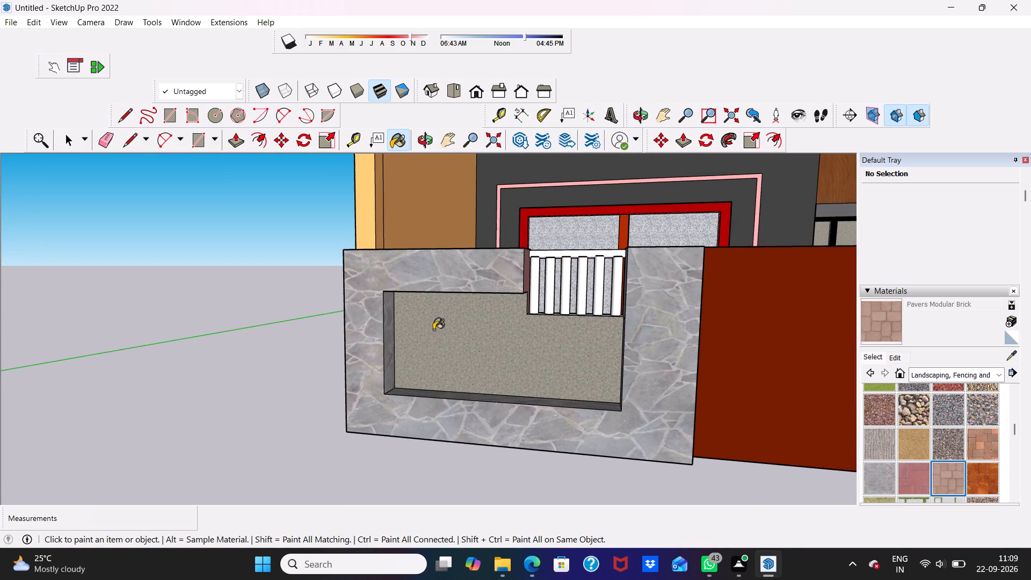
# Paint the left front boundary wall's top faces and its side face beside the dark-red panel with Pavers Flagstone Gray.
pyautogui.moveTo(477, 350); pyautogui.dragTo(580, 340, button='middle')
pyautogui.scroll(3, 580, 340)
pyautogui.moveTo(579, 340); pyautogui.dragTo(483, 415, button='middle')
pyautogui.scroll(2, 490, 342)
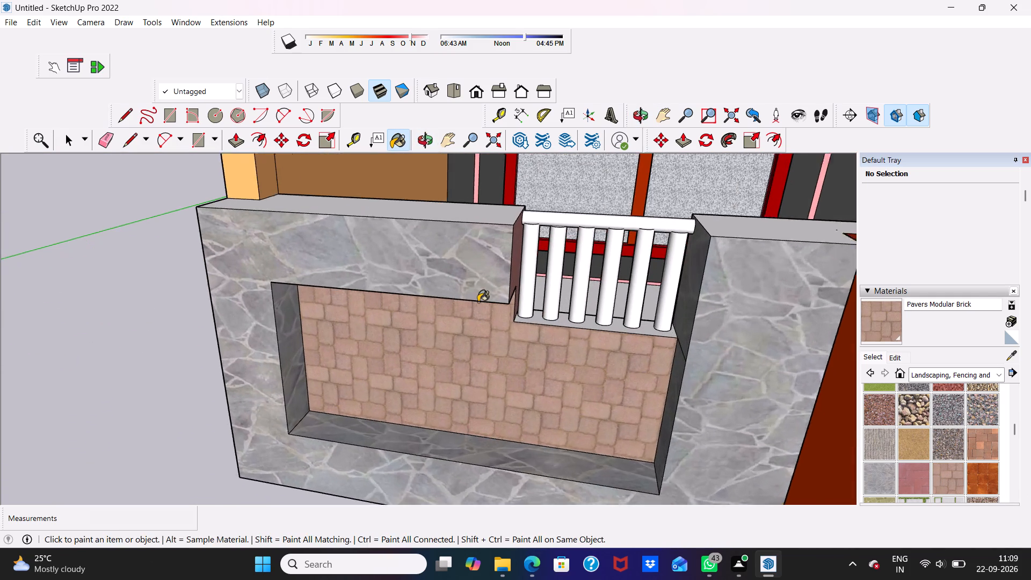
pyautogui.scroll(2, 478, 302)
pyautogui.click(890, 481)
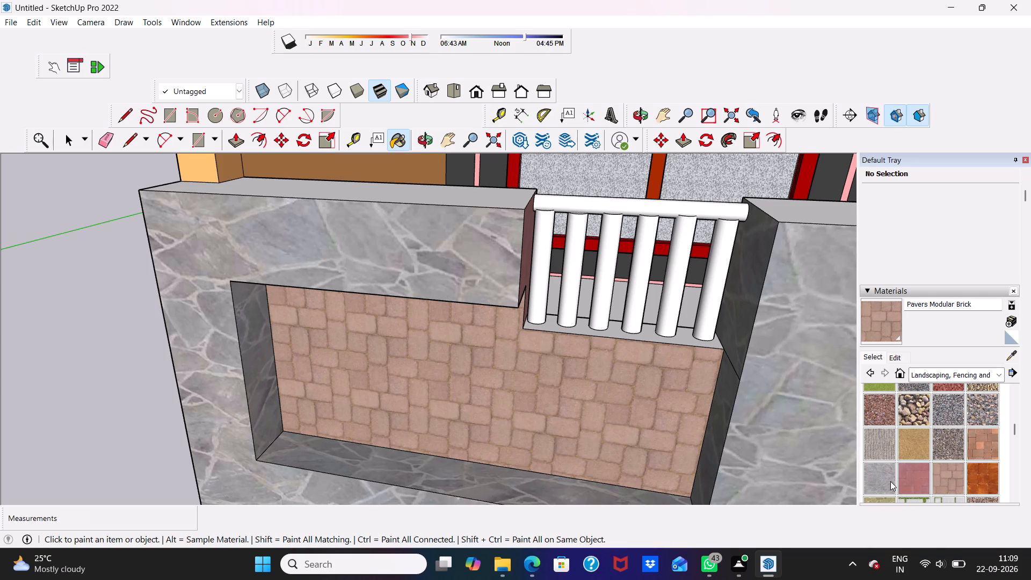
pyautogui.click(461, 191)
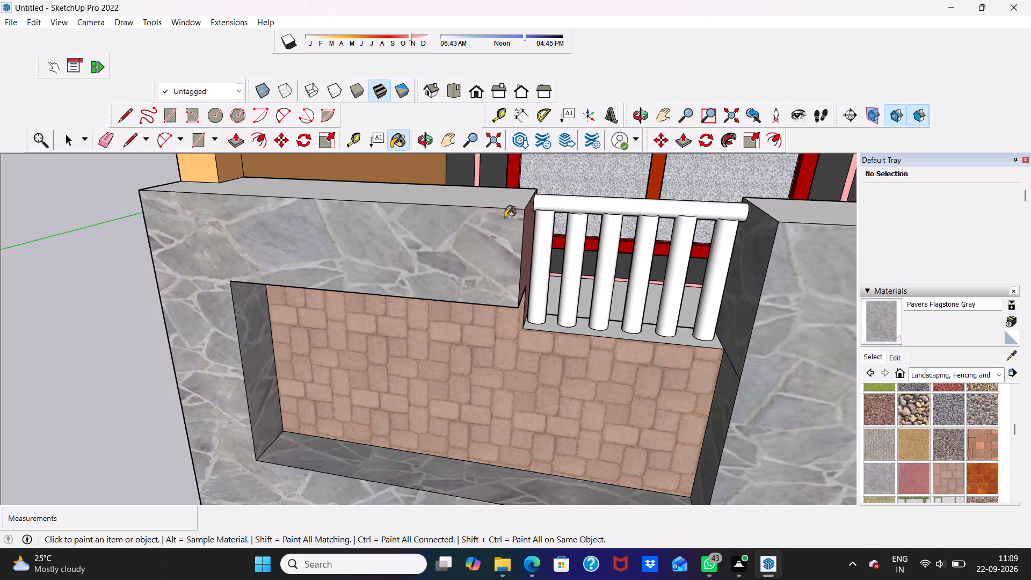
pyautogui.scroll(2, 730, 222)
pyautogui.click(793, 211)
pyautogui.scroll(-9, 720, 221)
pyautogui.moveTo(699, 246); pyautogui.dragTo(429, 172, button='middle')
pyautogui.scroll(3, 434, 181)
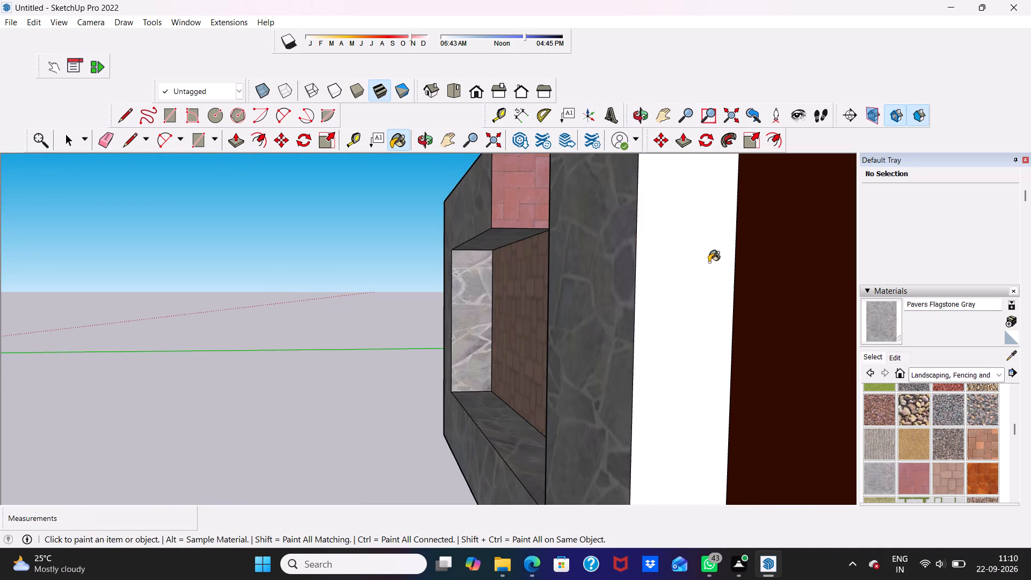
pyautogui.click(708, 261)
# Examine the painted boundary wall together with the whole front elevation from several angles and distances.
pyautogui.scroll(-16, 669, 229)
pyautogui.moveTo(596, 234); pyautogui.dragTo(752, 380, button='middle')
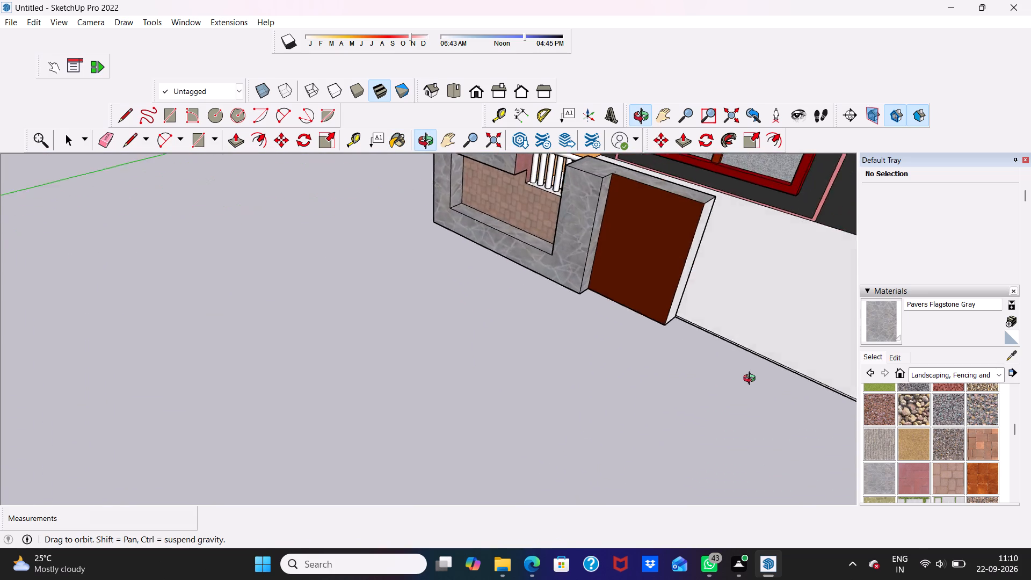
pyautogui.moveTo(752, 380); pyautogui.dragTo(754, 385, button='middle')
pyautogui.scroll(-1, 745, 358)
pyautogui.scroll(3, 663, 249)
pyautogui.scroll(-4, 631, 216)
pyautogui.moveTo(621, 235); pyautogui.dragTo(699, 206, button='middle')
pyautogui.scroll(-3, 505, 178)
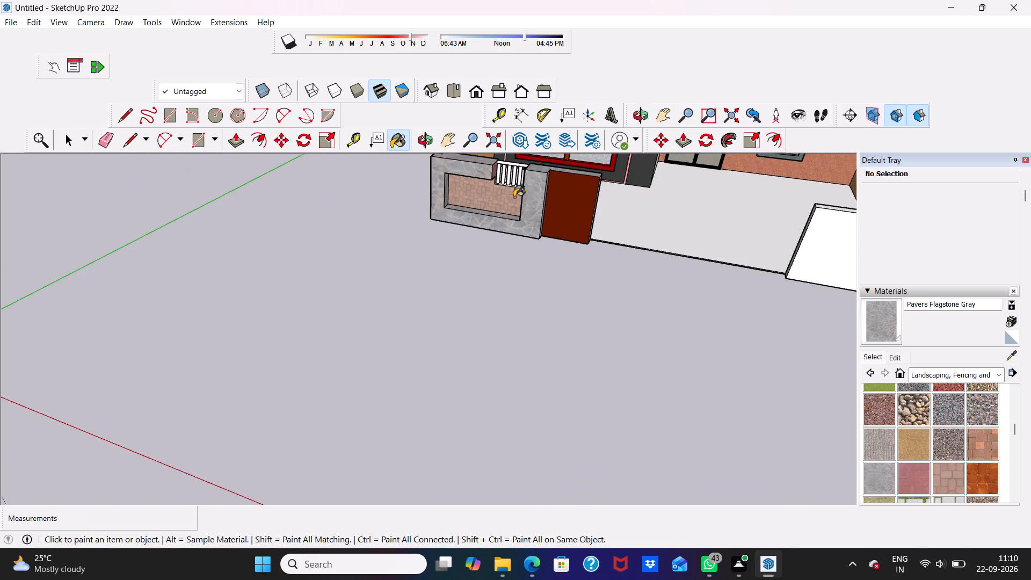
pyautogui.scroll(-6, 514, 197)
pyautogui.scroll(-5, 590, 210)
pyautogui.moveTo(627, 213); pyautogui.dragTo(719, 114, button='middle')
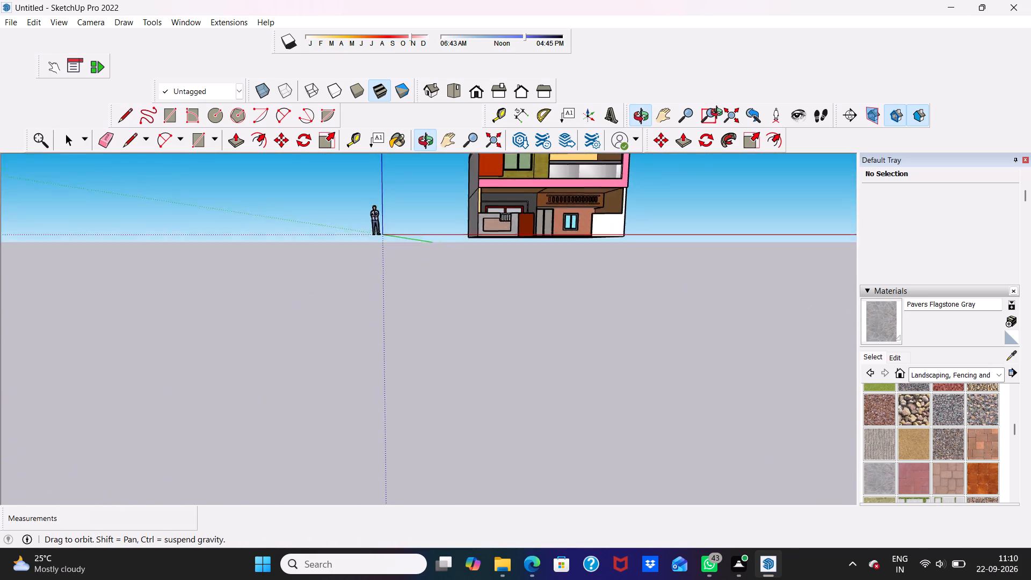
pyautogui.moveTo(719, 114); pyautogui.dragTo(692, 170, button='middle')
pyautogui.scroll(4, 680, 177)
pyautogui.scroll(-9, 636, 199)
pyautogui.scroll(3, 596, 180)
pyautogui.scroll(-5, 596, 180)
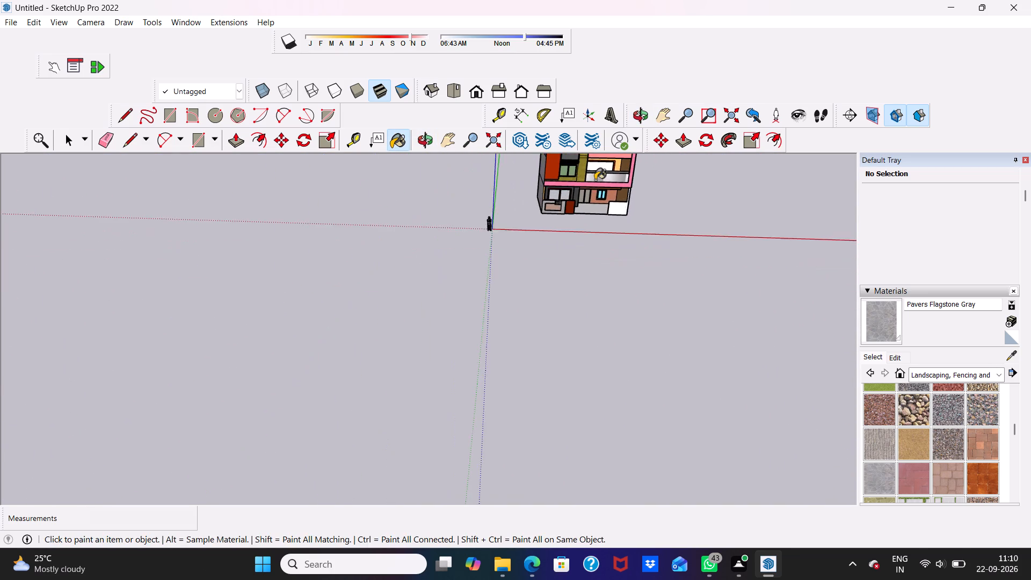
pyautogui.scroll(-3, 595, 180)
pyautogui.moveTo(594, 184); pyautogui.dragTo(602, 148, button='middle')
pyautogui.scroll(5, 602, 148)
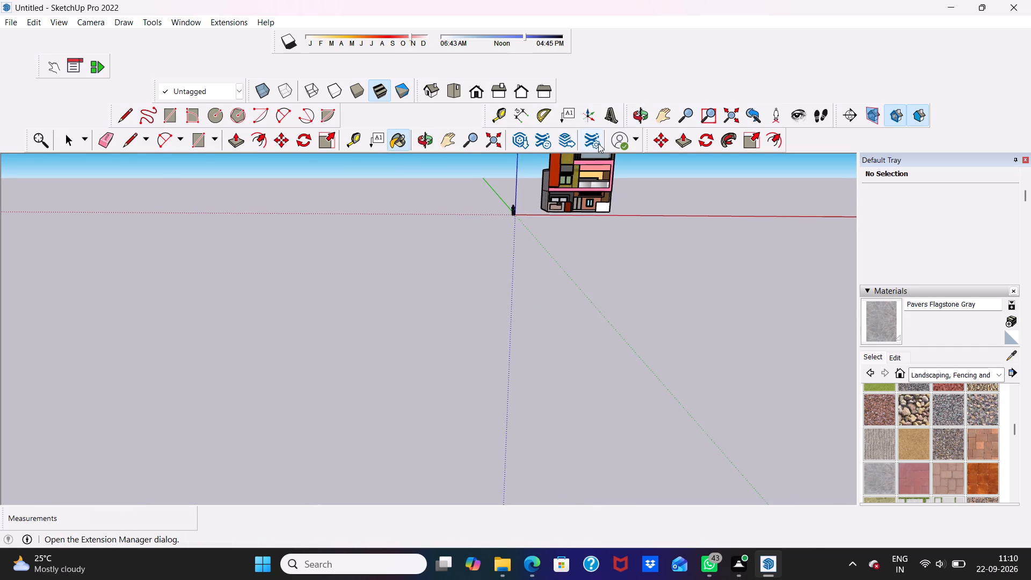
pyautogui.scroll(-9, 598, 143)
pyautogui.scroll(19, 576, 163)
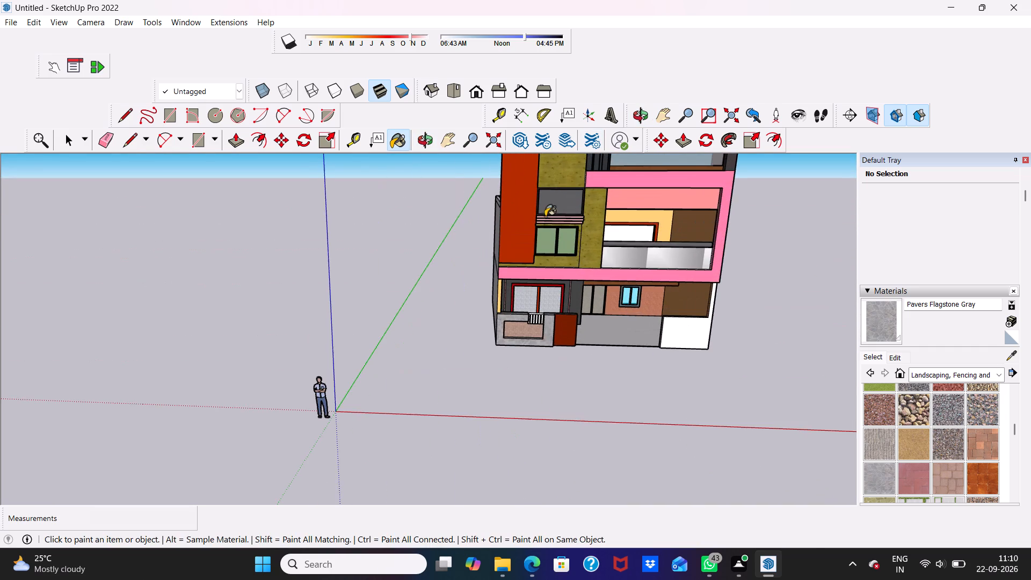
pyautogui.moveTo(547, 223); pyautogui.dragTo(547, 161, button='middle')
pyautogui.scroll(4, 547, 161)
pyautogui.scroll(3, 526, 287)
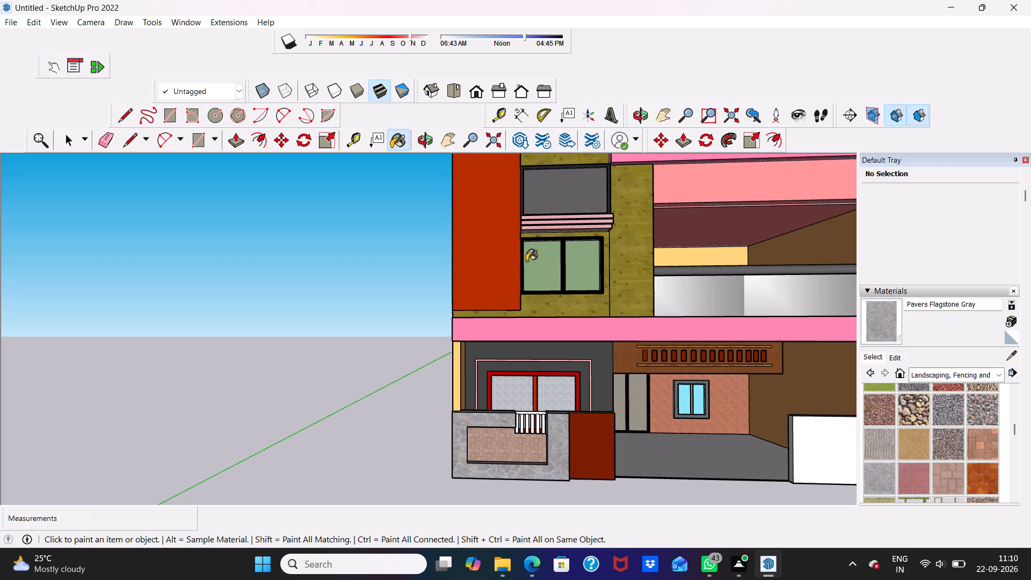
pyautogui.scroll(2, 520, 238)
pyautogui.scroll(-5, 520, 237)
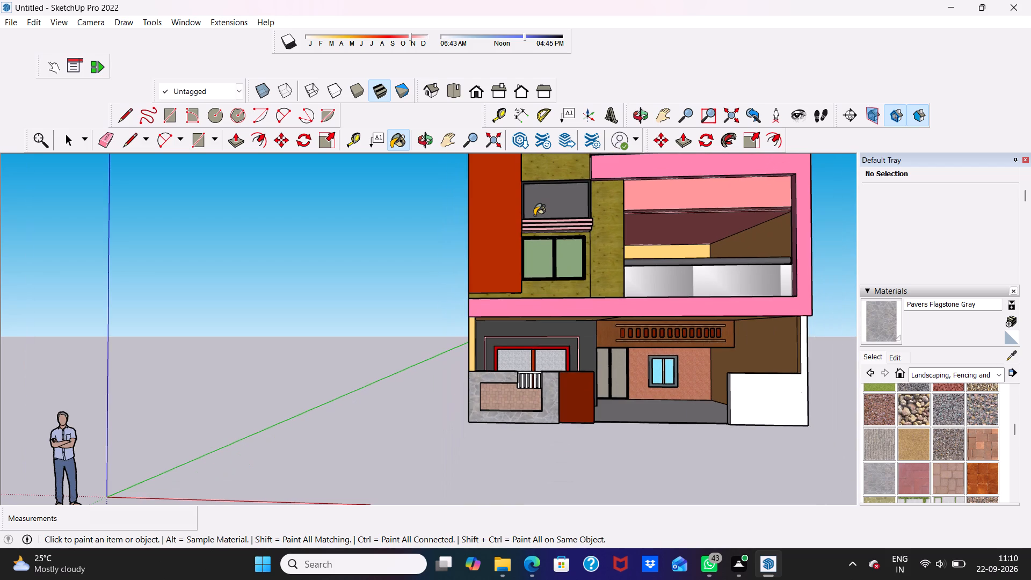
pyautogui.scroll(1, 534, 215)
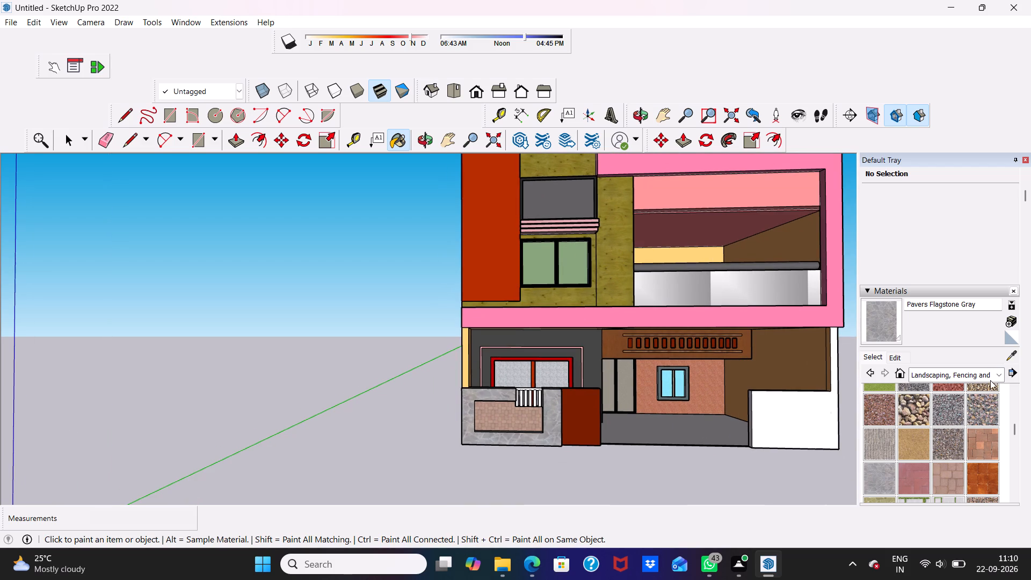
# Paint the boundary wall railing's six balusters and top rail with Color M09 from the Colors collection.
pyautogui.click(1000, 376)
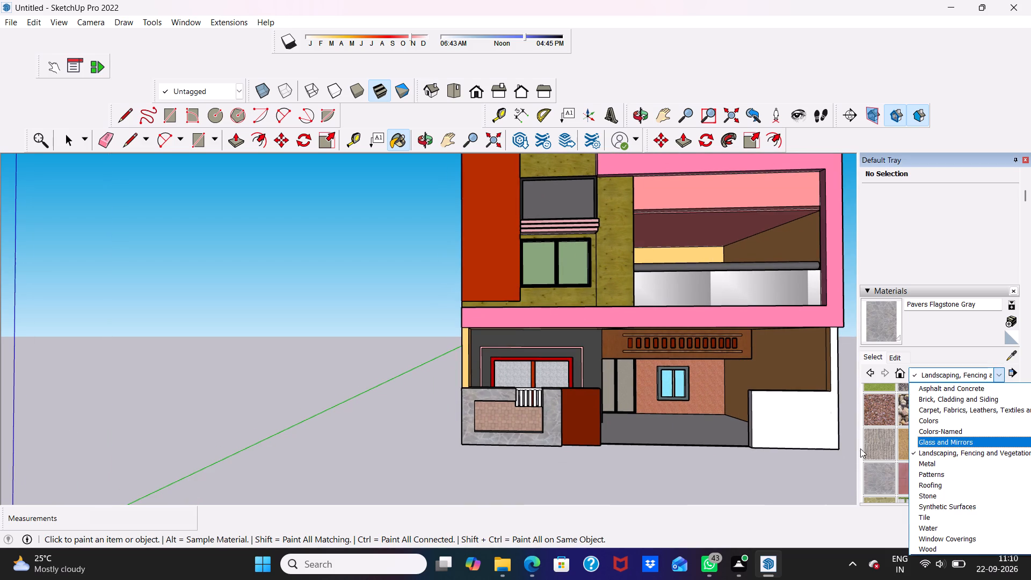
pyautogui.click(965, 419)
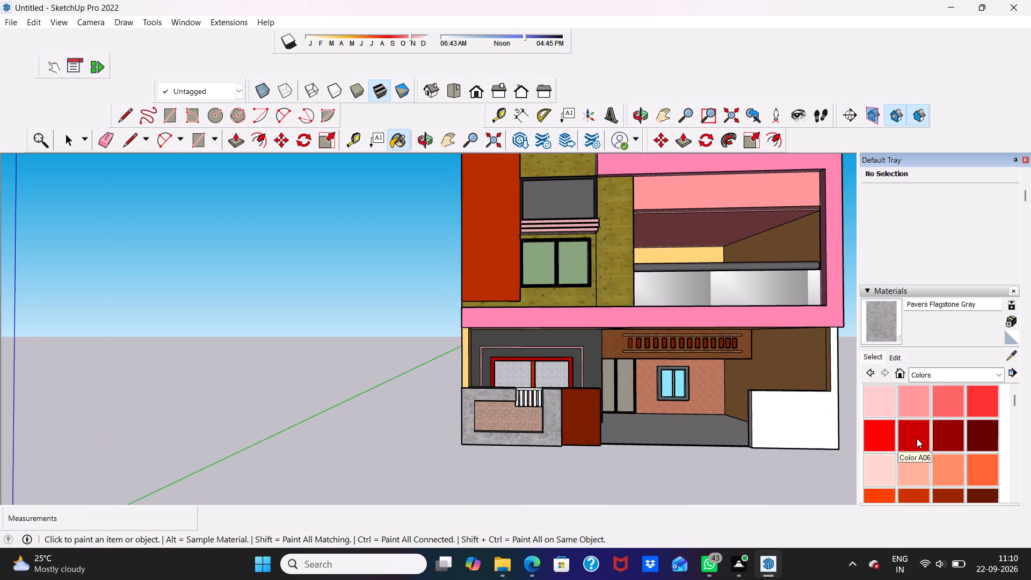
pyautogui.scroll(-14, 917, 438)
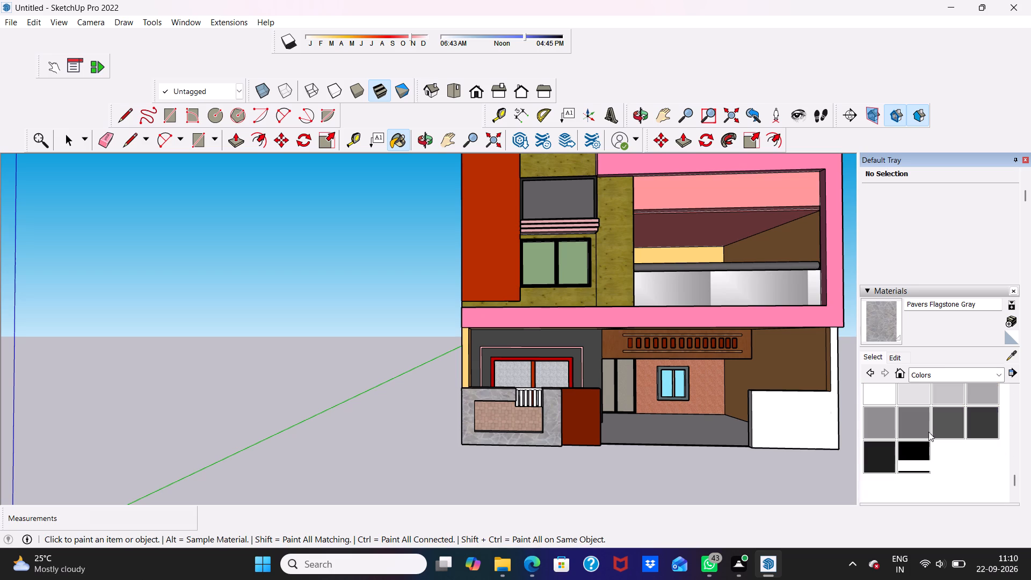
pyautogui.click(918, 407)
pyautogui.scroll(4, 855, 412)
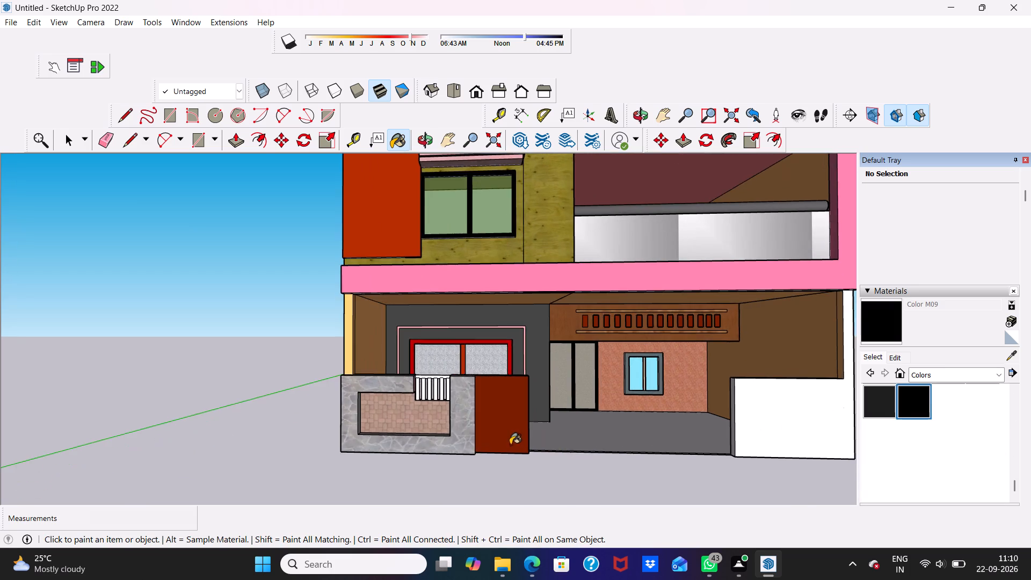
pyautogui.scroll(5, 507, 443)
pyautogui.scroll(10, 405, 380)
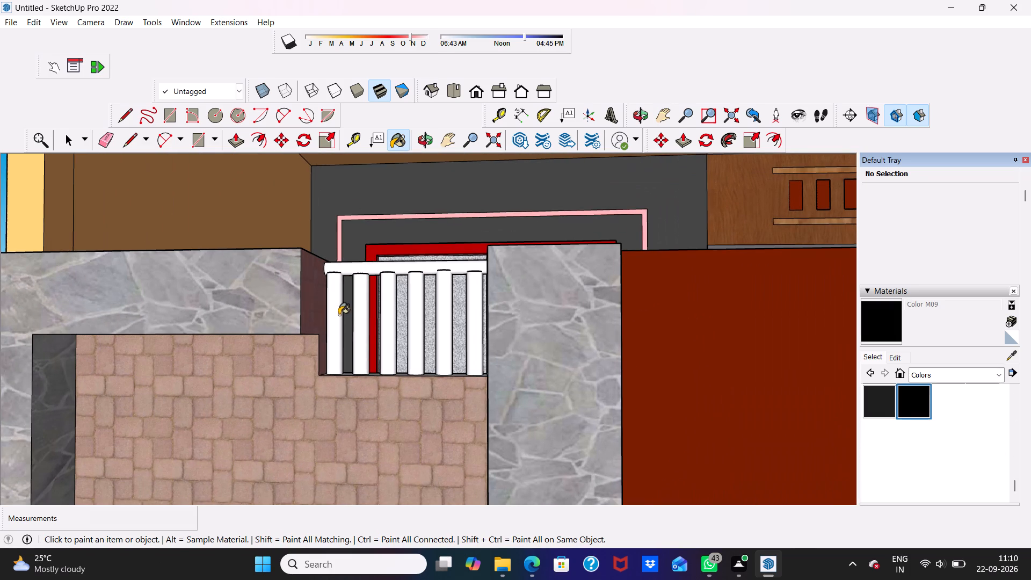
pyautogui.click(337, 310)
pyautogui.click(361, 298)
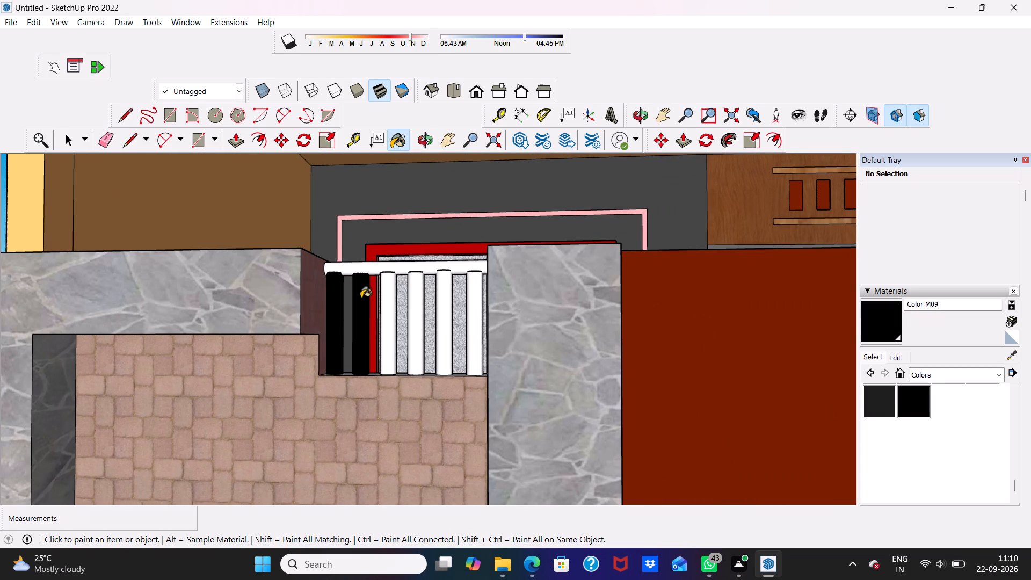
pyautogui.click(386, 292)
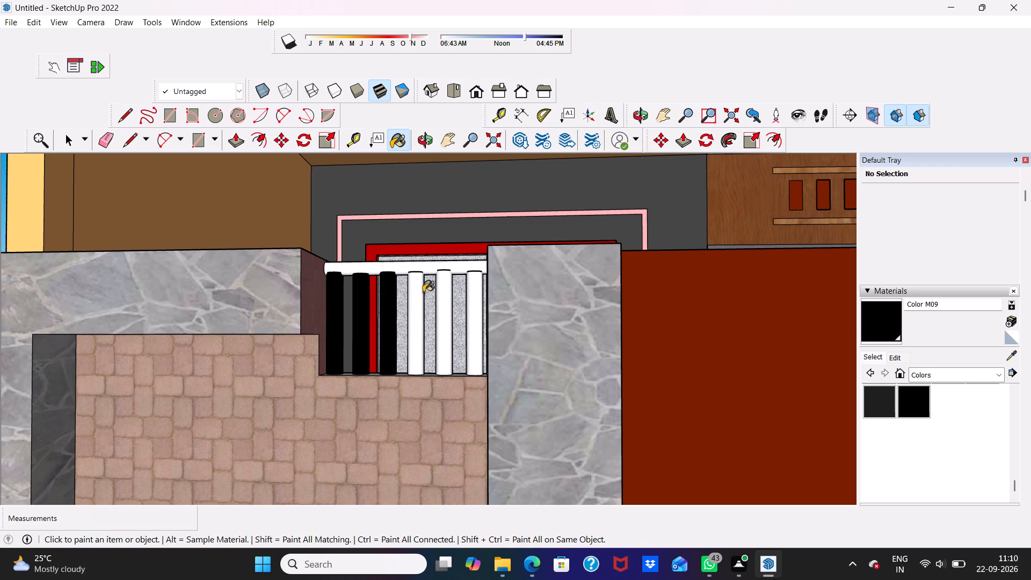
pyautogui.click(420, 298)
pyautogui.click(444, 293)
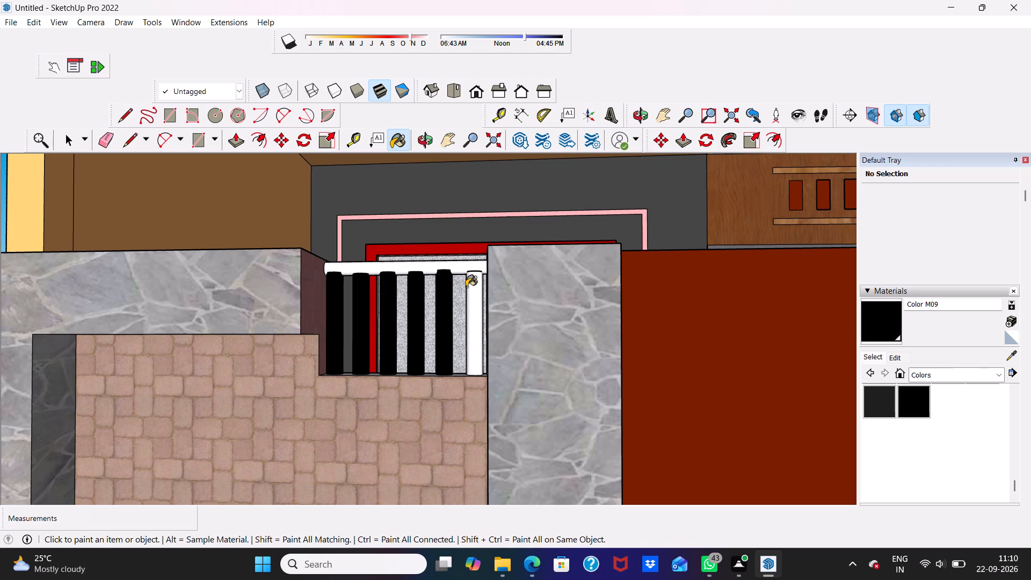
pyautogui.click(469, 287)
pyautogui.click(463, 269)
# Paint the boundary wall railing's six balusters and top rail with Color M06.
pyautogui.scroll(-10, 459, 265)
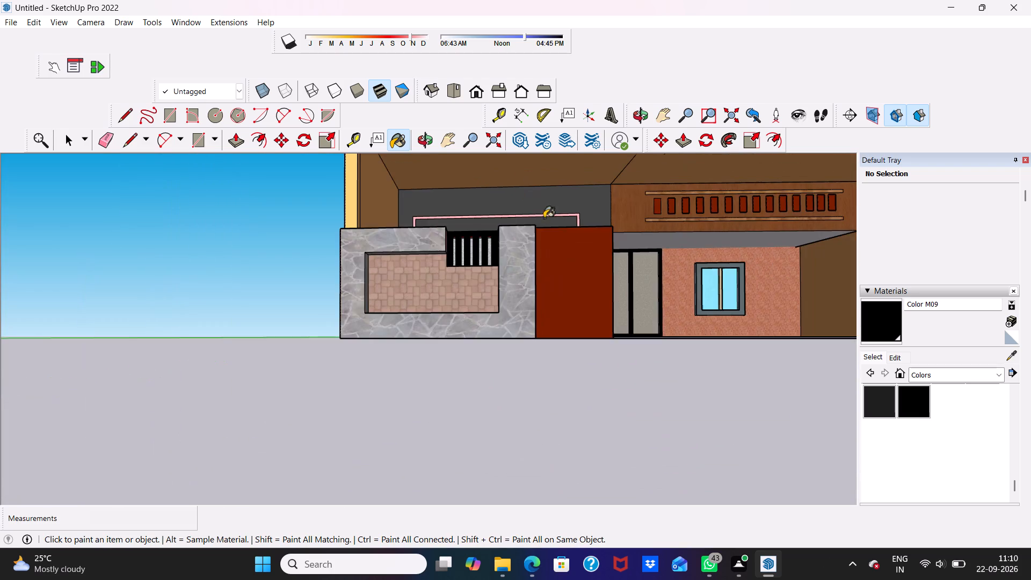
pyautogui.scroll(-2, 544, 218)
pyautogui.moveTo(547, 222); pyautogui.dragTo(601, 299, button='middle')
pyautogui.scroll(1, 649, 319)
pyautogui.scroll(4, 665, 258)
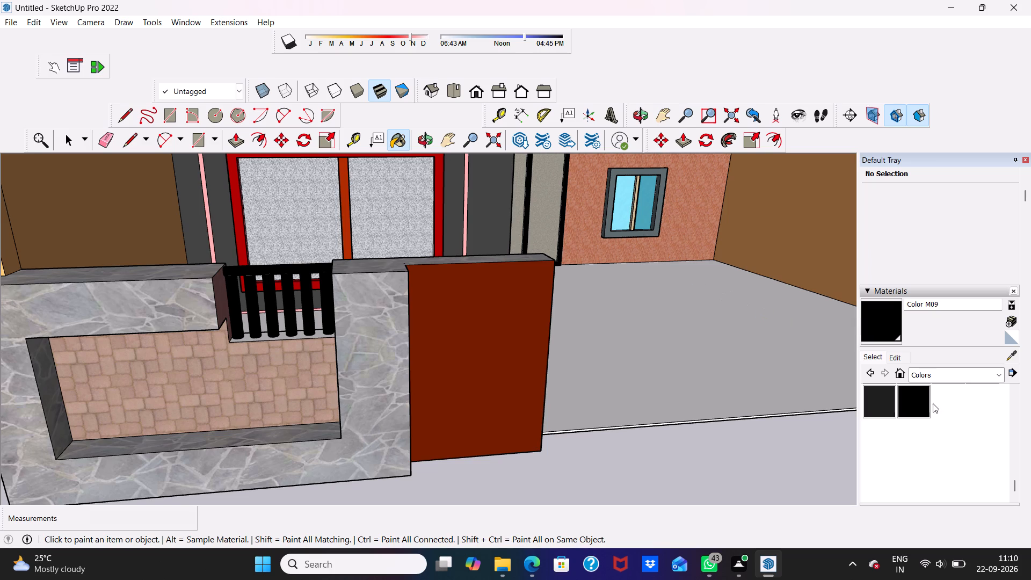
pyautogui.scroll(3, 933, 402)
pyautogui.scroll(-1, 940, 422)
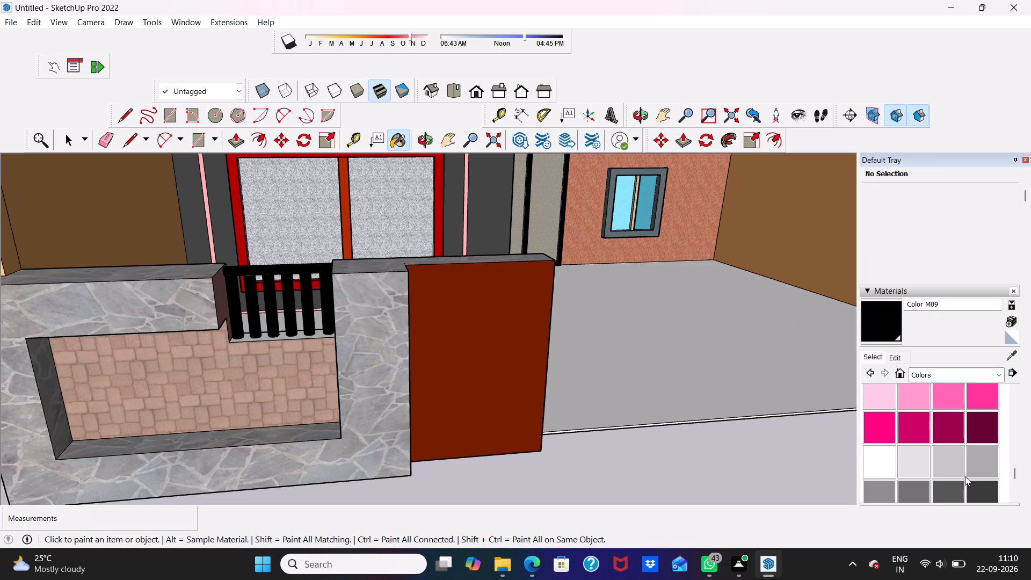
pyautogui.click(960, 497)
pyautogui.scroll(4, 417, 344)
pyautogui.scroll(3, 160, 299)
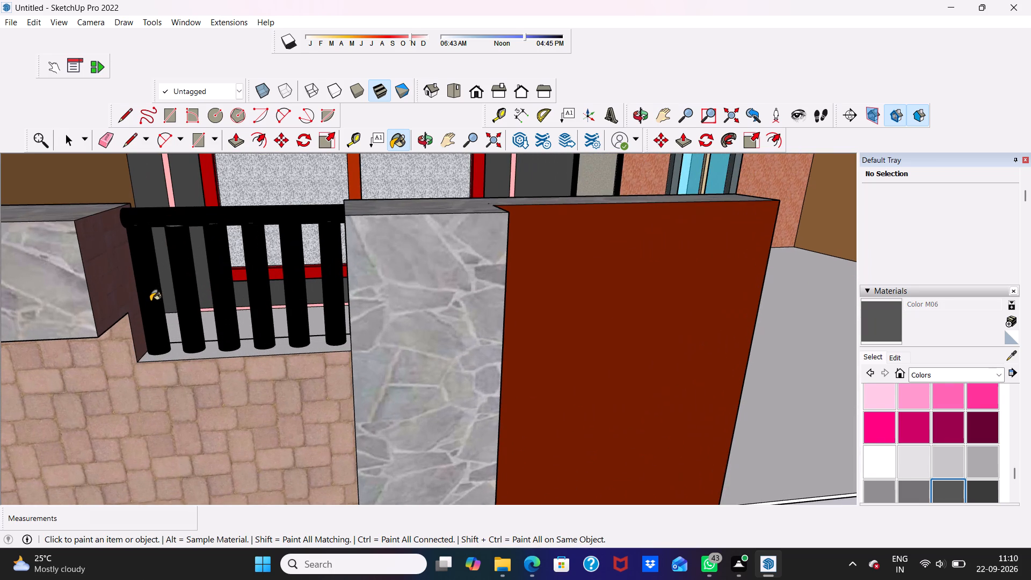
pyautogui.click(155, 294)
pyautogui.click(185, 281)
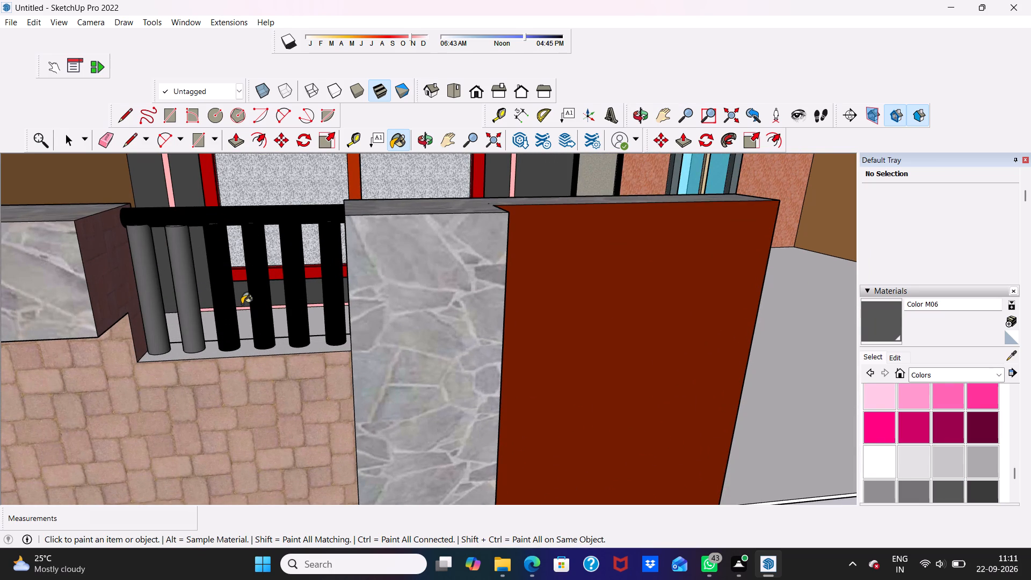
pyautogui.click(219, 296)
pyautogui.click(256, 293)
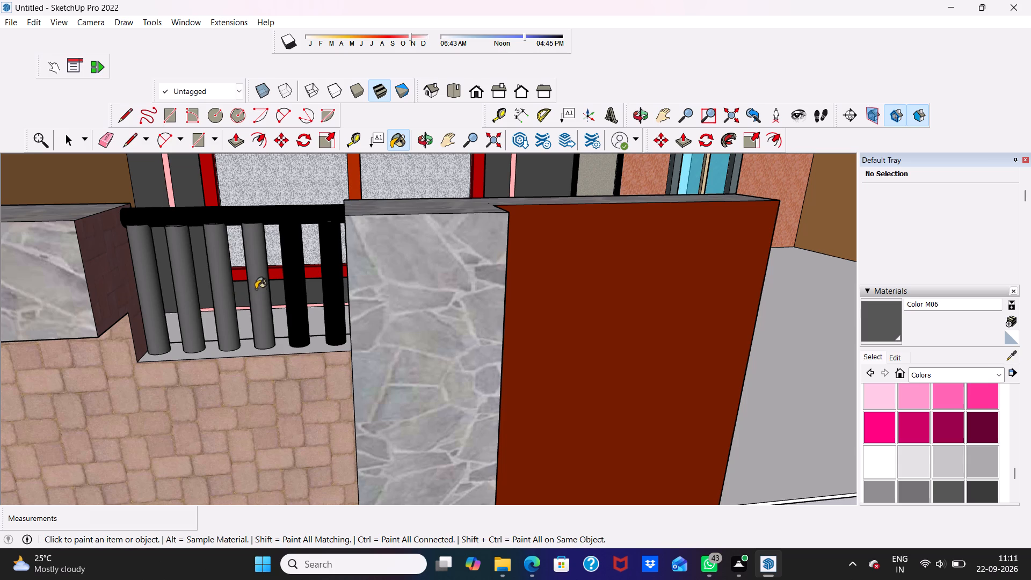
pyautogui.click(295, 280)
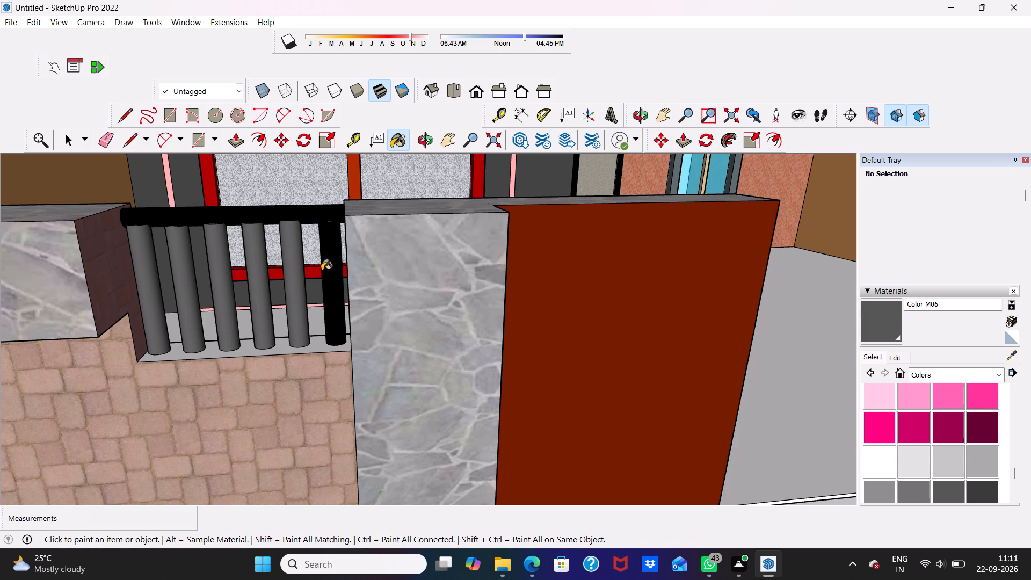
pyautogui.click(324, 267)
pyautogui.click(310, 221)
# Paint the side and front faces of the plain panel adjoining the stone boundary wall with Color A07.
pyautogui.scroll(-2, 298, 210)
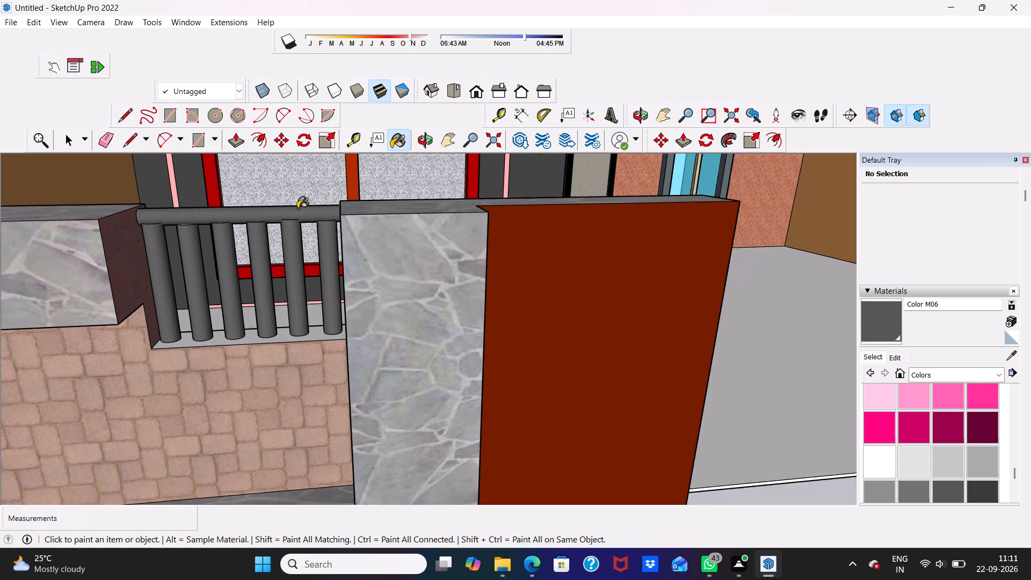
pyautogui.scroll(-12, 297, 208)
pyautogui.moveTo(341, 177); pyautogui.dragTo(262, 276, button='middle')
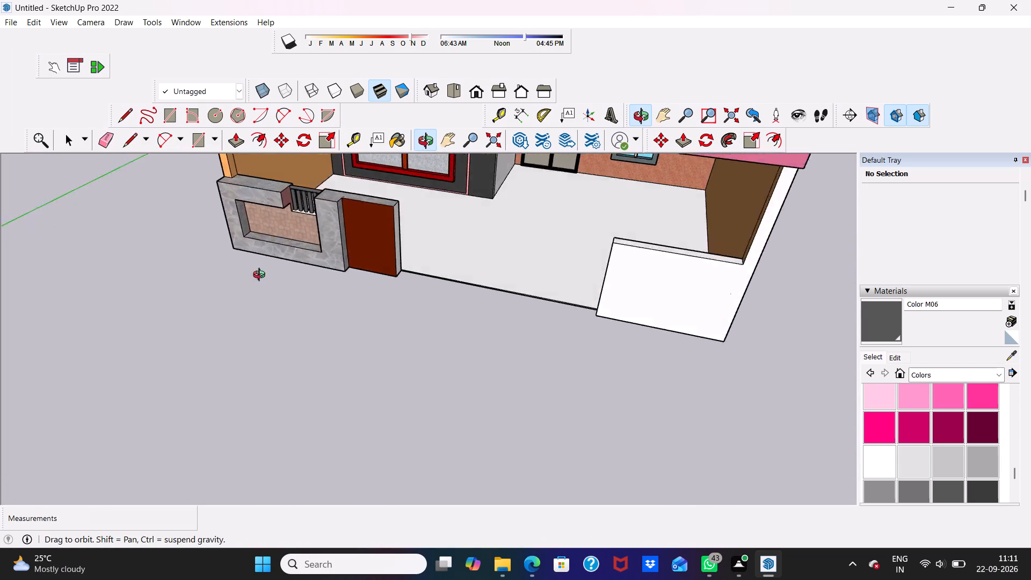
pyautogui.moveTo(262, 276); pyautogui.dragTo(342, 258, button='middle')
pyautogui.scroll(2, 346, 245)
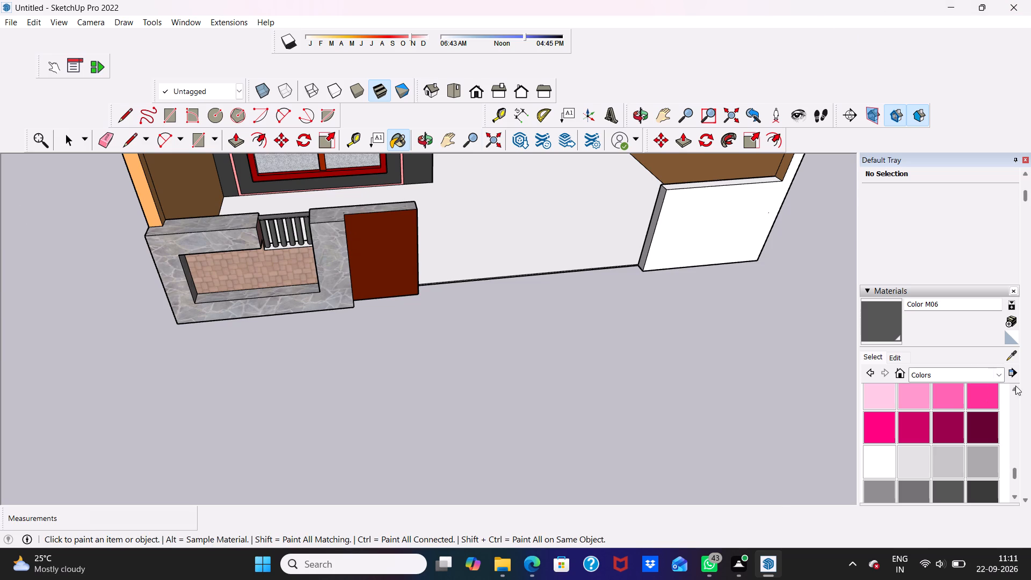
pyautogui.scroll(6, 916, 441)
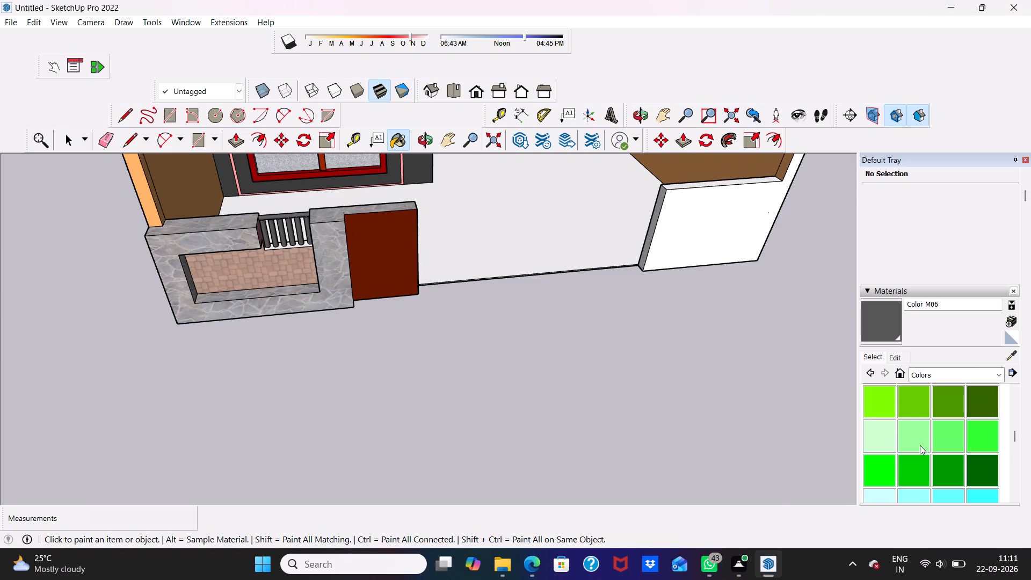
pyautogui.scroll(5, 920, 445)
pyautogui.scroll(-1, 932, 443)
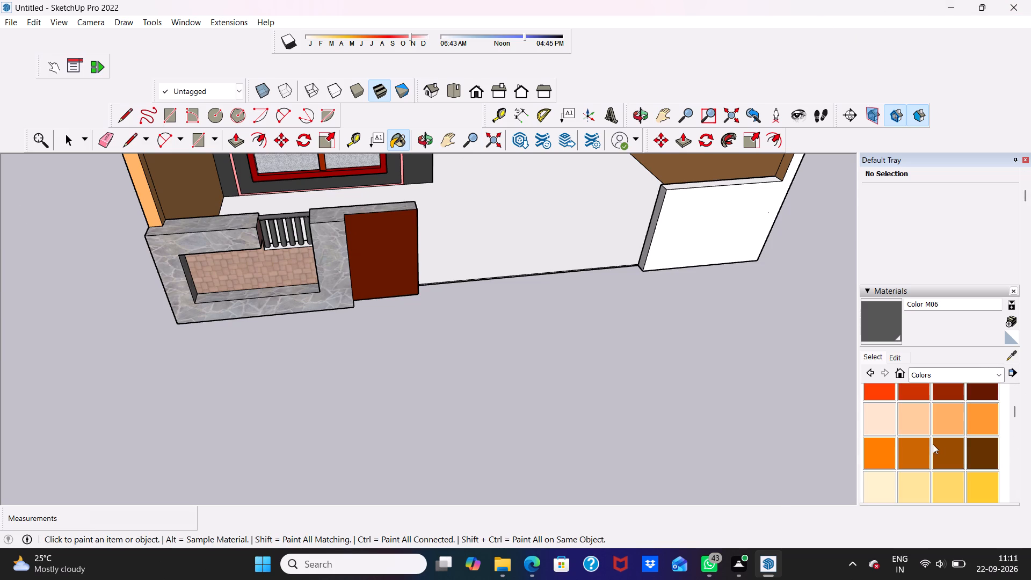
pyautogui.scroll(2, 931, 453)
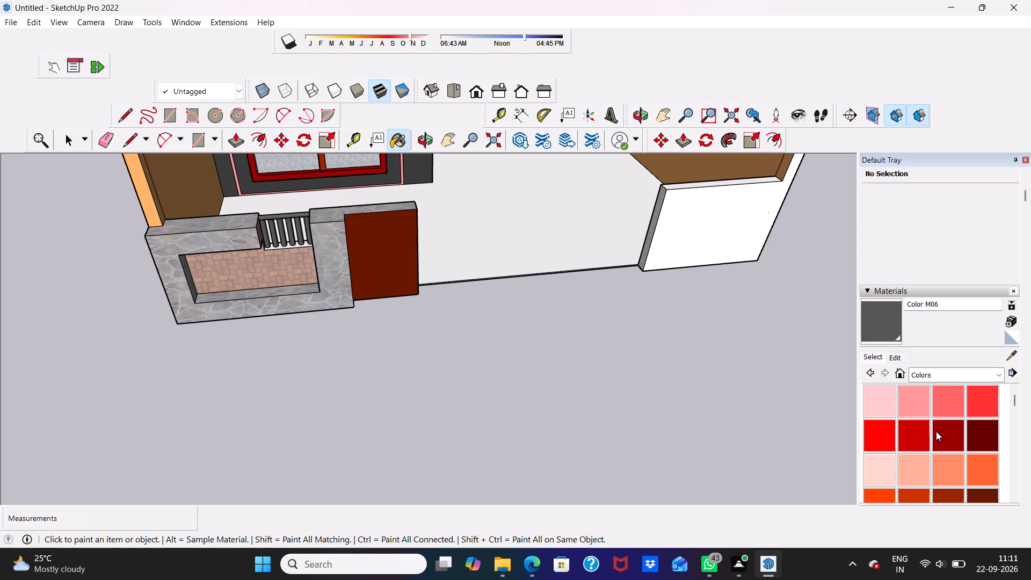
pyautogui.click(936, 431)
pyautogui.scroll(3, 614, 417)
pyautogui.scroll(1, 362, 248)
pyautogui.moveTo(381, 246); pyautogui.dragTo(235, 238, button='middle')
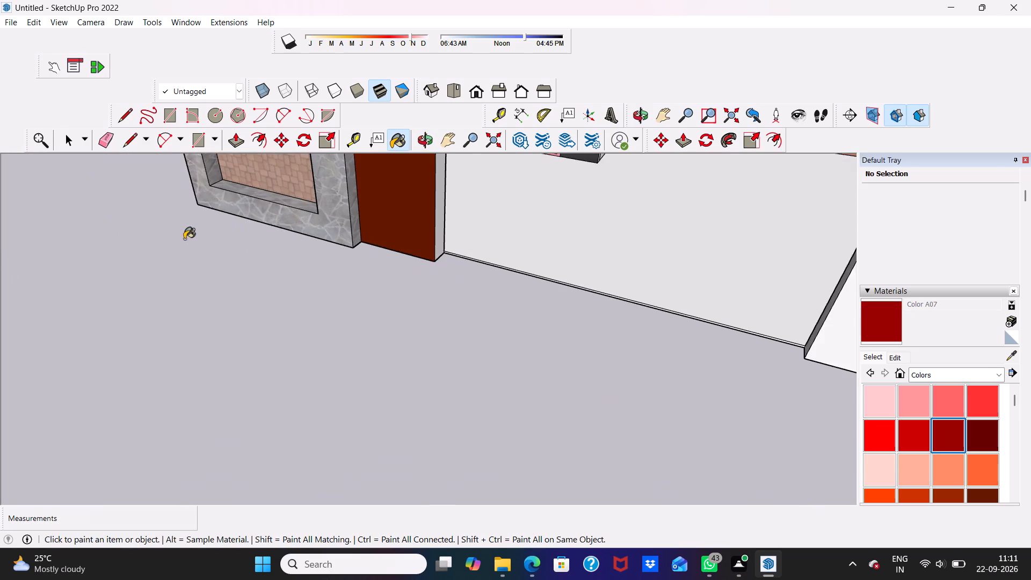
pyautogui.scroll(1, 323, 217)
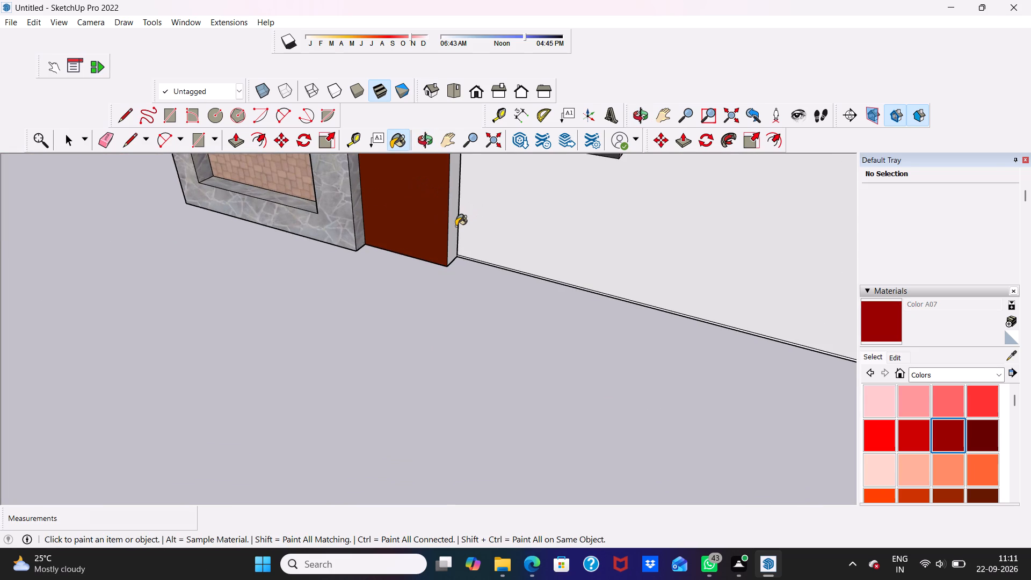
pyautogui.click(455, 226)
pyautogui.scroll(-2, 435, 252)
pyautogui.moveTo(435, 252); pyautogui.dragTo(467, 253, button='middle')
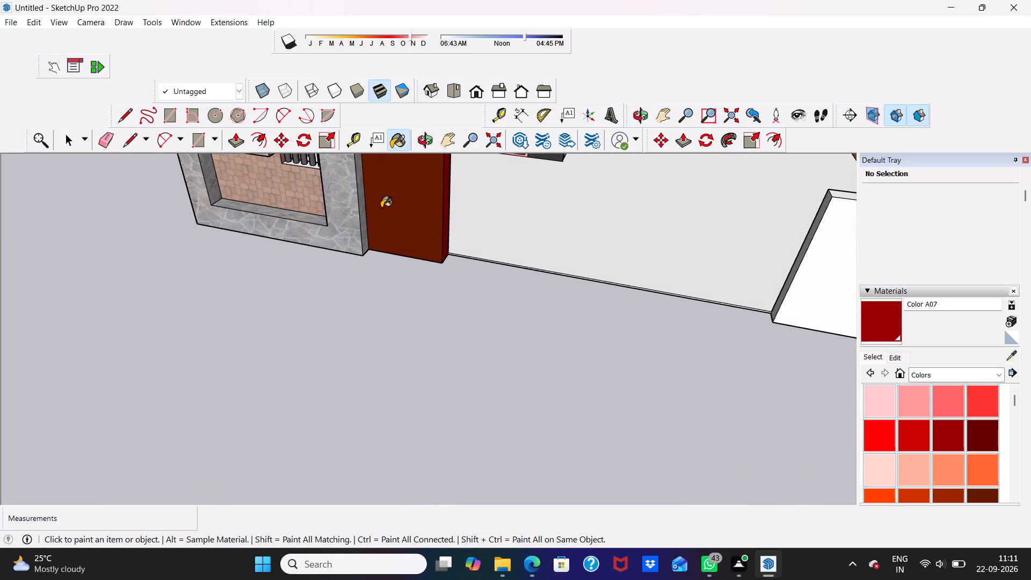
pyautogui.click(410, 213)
# Paint the front and side faces of the plain panel adjoining the stone boundary wall with Color A08.
pyautogui.scroll(-4, 401, 226)
pyautogui.moveTo(402, 247); pyautogui.dragTo(541, 175, button='middle')
pyautogui.scroll(3, 534, 173)
pyautogui.scroll(-19, 316, 227)
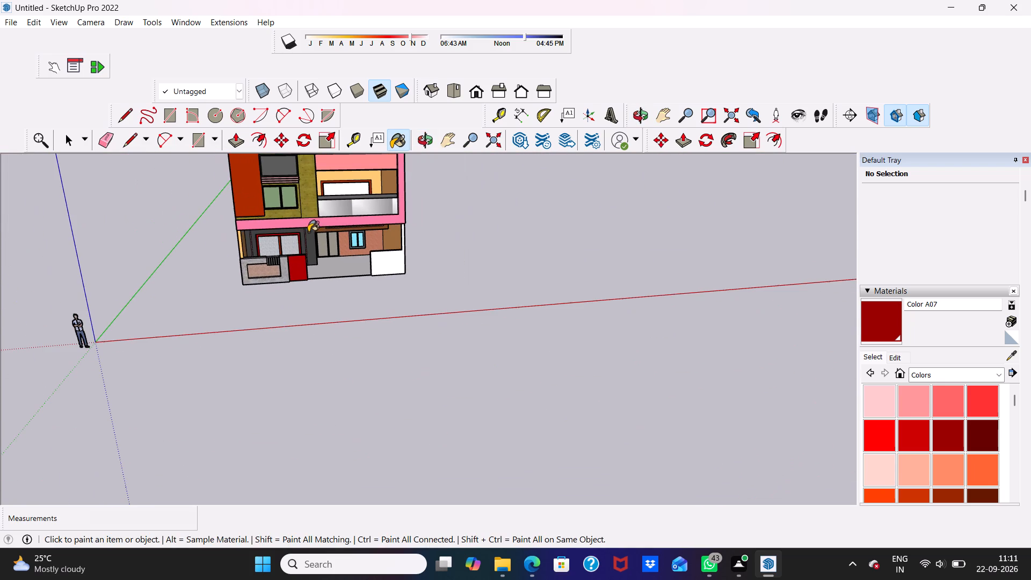
pyautogui.scroll(2, 869, 407)
pyautogui.click(990, 442)
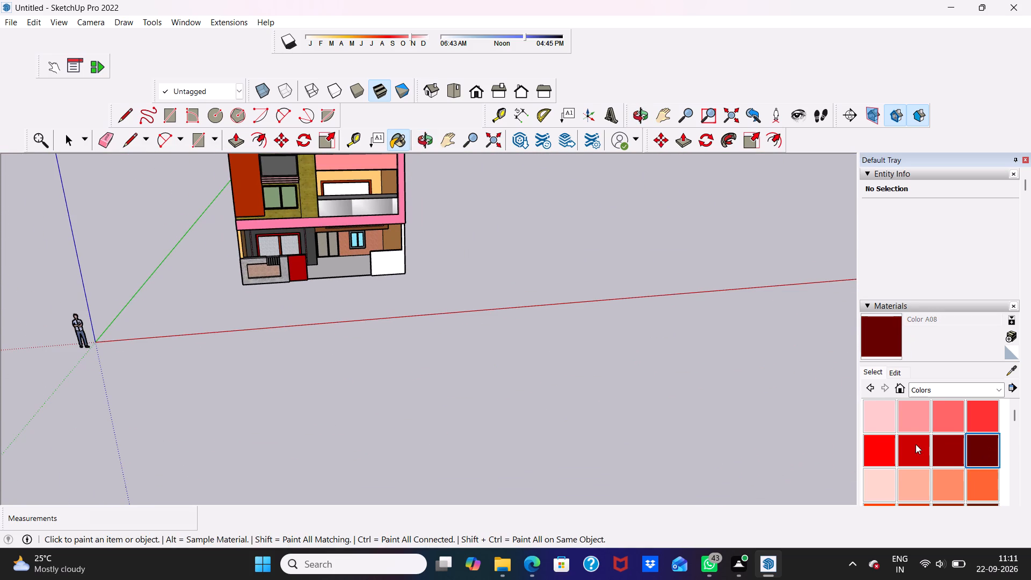
pyautogui.scroll(4, 704, 415)
pyautogui.scroll(3, 167, 263)
pyautogui.click(281, 228)
pyautogui.scroll(4, 297, 235)
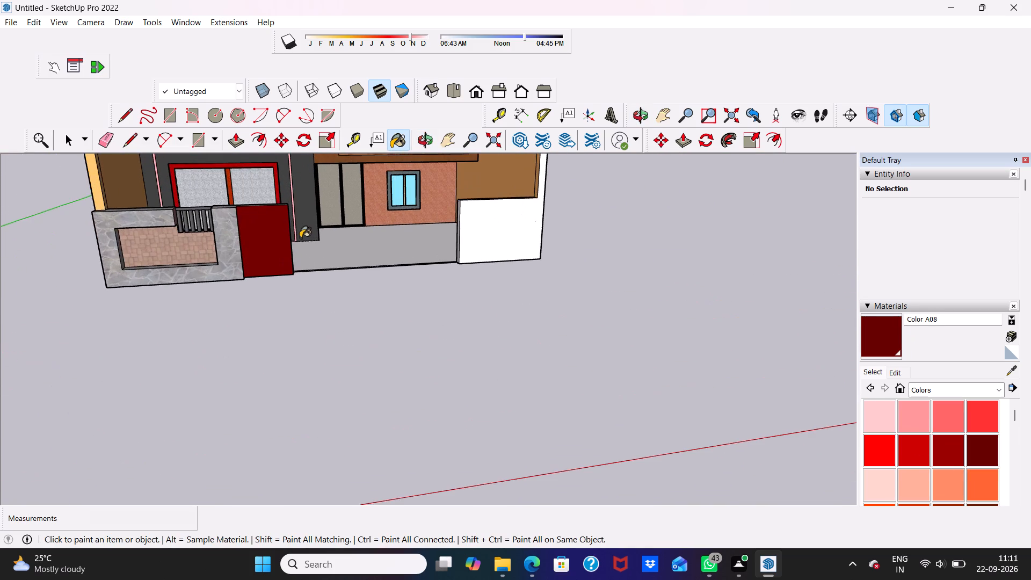
pyautogui.moveTo(306, 240); pyautogui.dragTo(68, 285, button='middle')
pyautogui.scroll(2, 311, 218)
pyautogui.scroll(4, 371, 186)
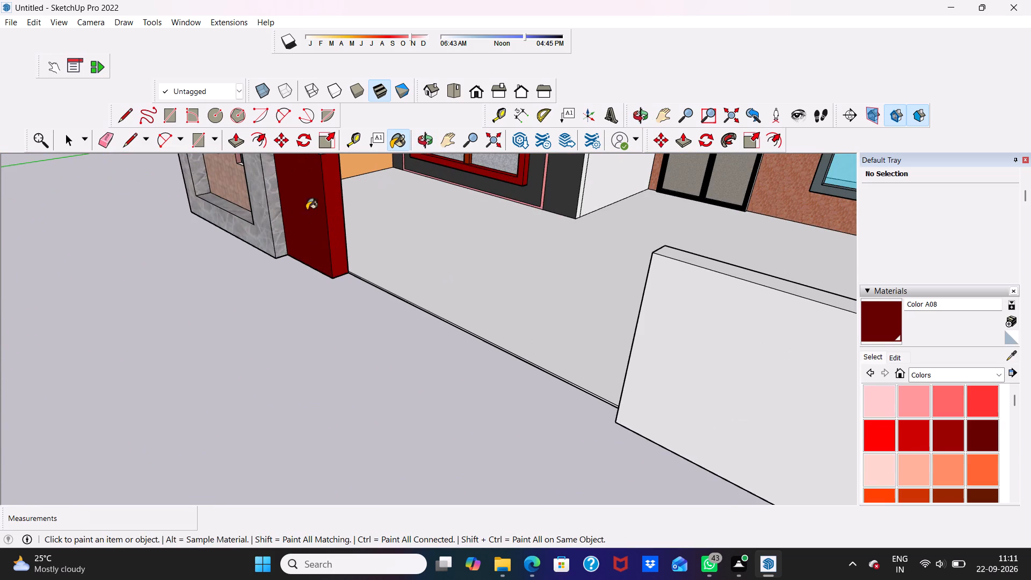
pyautogui.click(331, 206)
# Paint the front face of the tall orange-red panel on the left of the upper facade with Color A08.
pyautogui.scroll(-3, 273, 243)
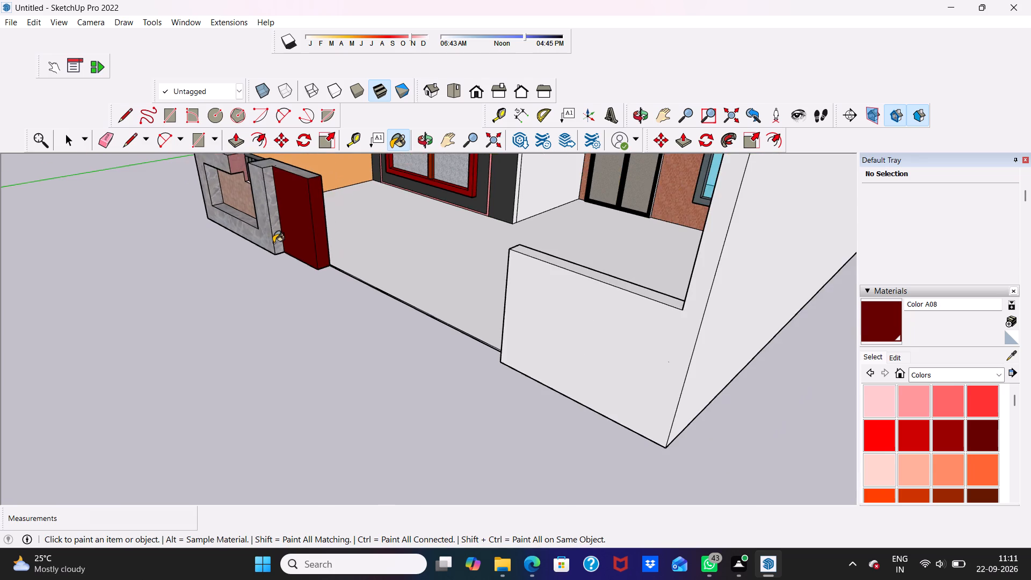
pyautogui.moveTo(273, 243); pyautogui.dragTo(439, 252, button='middle')
pyautogui.scroll(1, 440, 253)
pyautogui.scroll(-9, 291, 249)
pyautogui.moveTo(281, 281); pyautogui.dragTo(287, 250, button='middle')
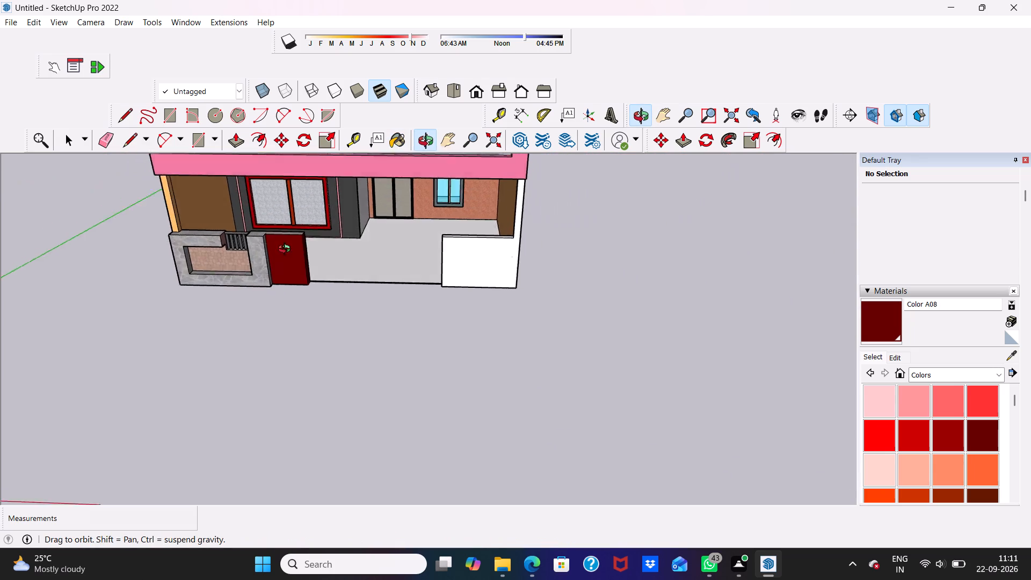
pyautogui.moveTo(287, 250); pyautogui.dragTo(318, 209, button='middle')
pyautogui.scroll(2, 335, 219)
pyautogui.scroll(-3, 310, 215)
pyautogui.scroll(-10, 246, 217)
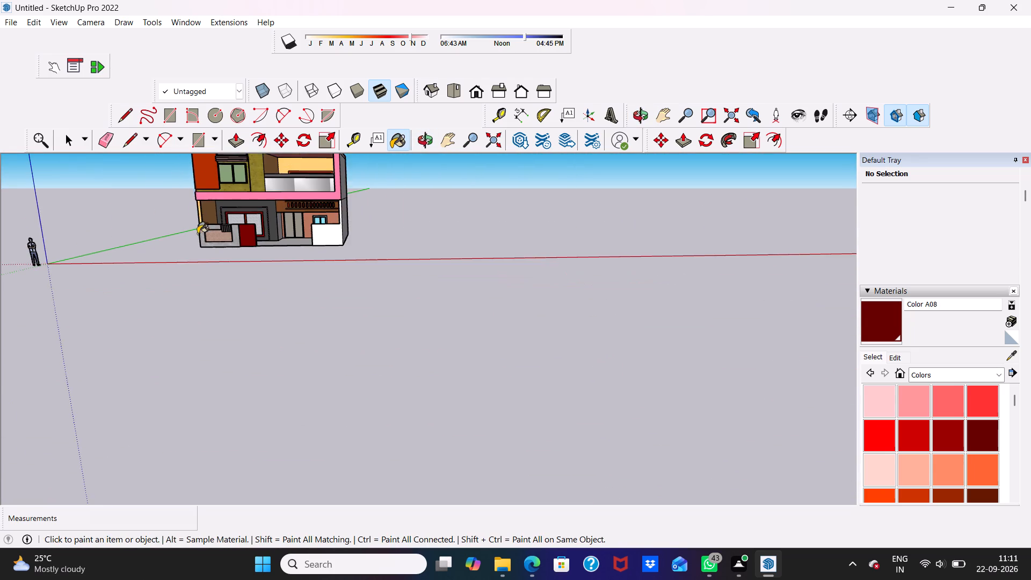
pyautogui.scroll(1, 197, 186)
pyautogui.click(201, 176)
# Examine the recoloured tall panel and boundary wall together with the front elevation from several angles and distances.
pyautogui.moveTo(202, 197); pyautogui.dragTo(422, 293, button='middle')
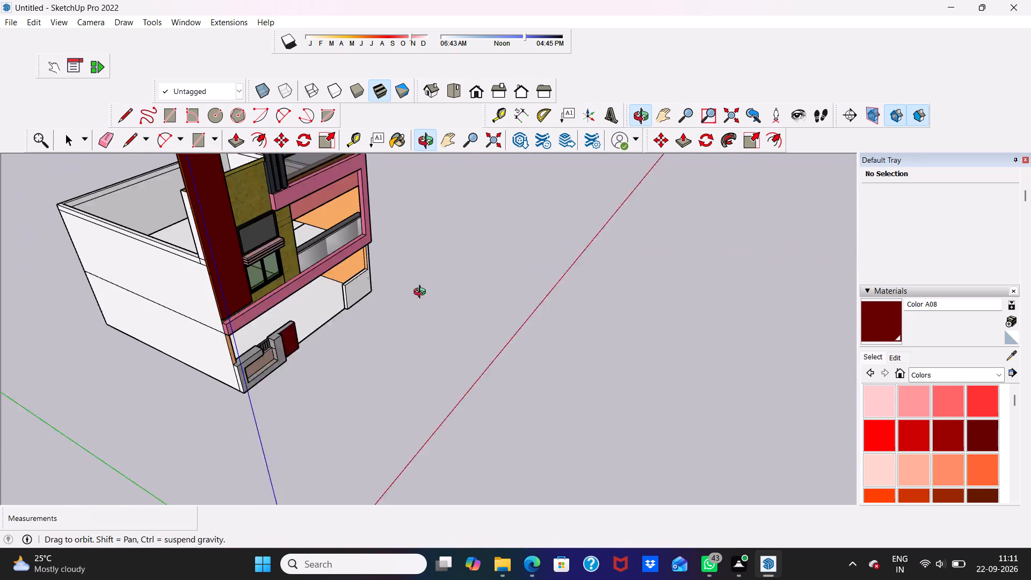
pyautogui.moveTo(422, 293); pyautogui.dragTo(424, 295, button='middle')
pyautogui.scroll(6, 213, 282)
pyautogui.moveTo(256, 247); pyautogui.dragTo(0, 278, button='middle')
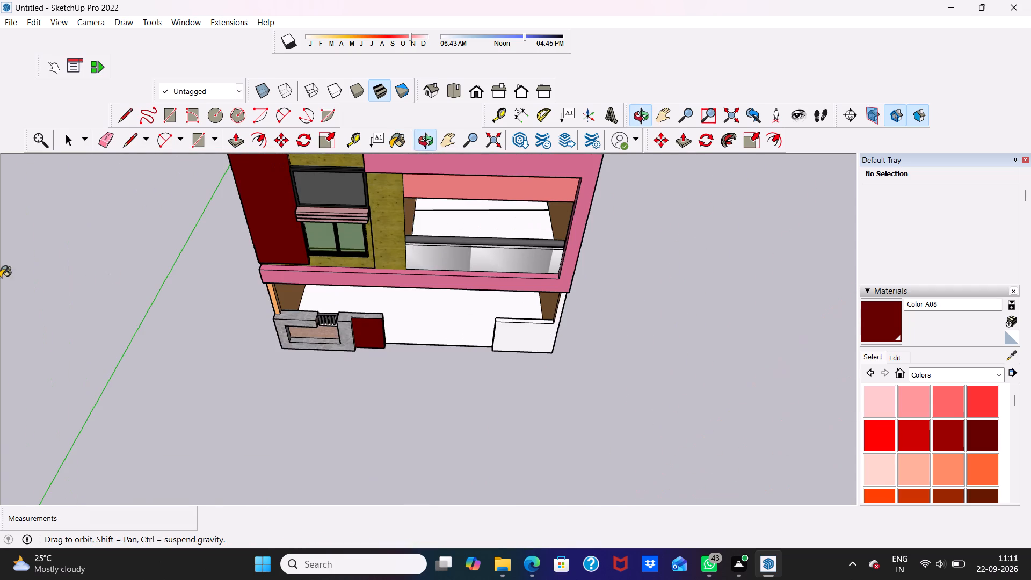
pyautogui.scroll(3, 571, 111)
pyautogui.scroll(1, 328, 175)
pyautogui.scroll(-6, 322, 180)
pyautogui.moveTo(453, 236); pyautogui.dragTo(448, 176, button='middle')
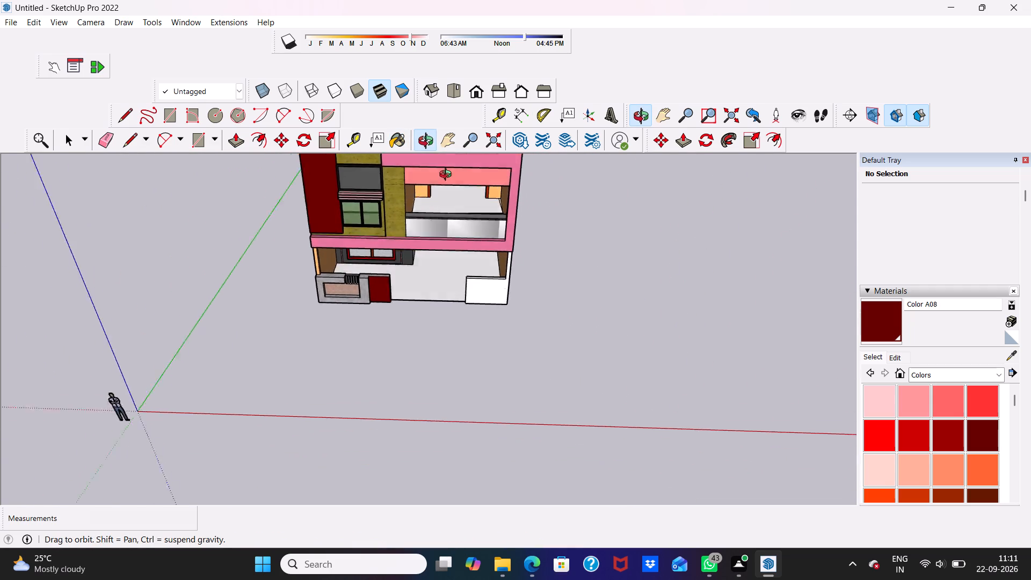
pyautogui.moveTo(448, 176); pyautogui.dragTo(469, 199, button='middle')
pyautogui.scroll(-3, 456, 224)
pyautogui.moveTo(451, 241); pyautogui.dragTo(441, 217, button='middle')
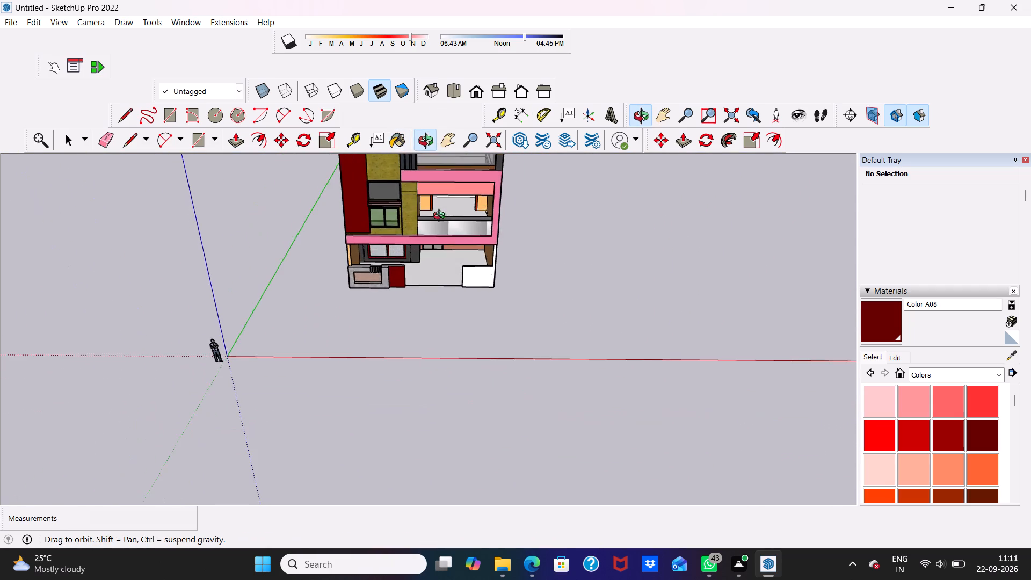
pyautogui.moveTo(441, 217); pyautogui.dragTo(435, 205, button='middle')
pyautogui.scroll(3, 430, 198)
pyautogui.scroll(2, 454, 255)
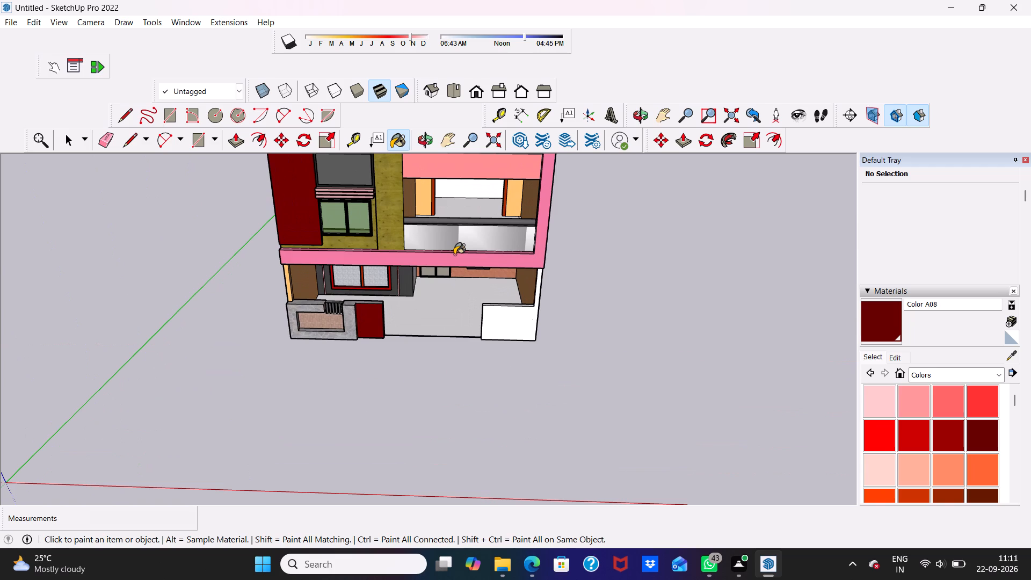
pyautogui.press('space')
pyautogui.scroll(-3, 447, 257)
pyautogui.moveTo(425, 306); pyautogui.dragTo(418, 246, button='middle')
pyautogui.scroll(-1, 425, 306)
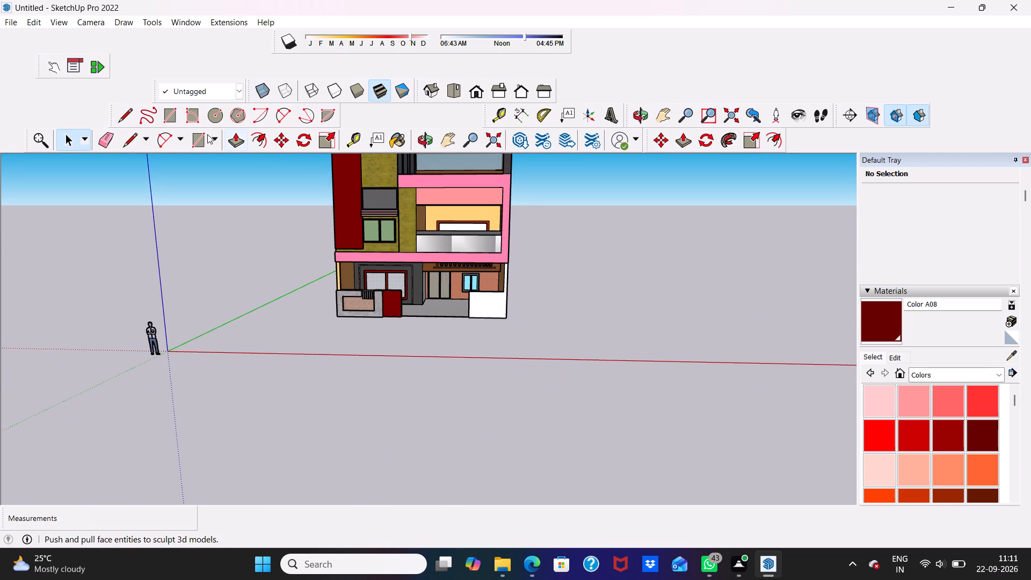
# Import the glass+door SketchUp model from the Downloads folder.
pyautogui.click(2, 19)
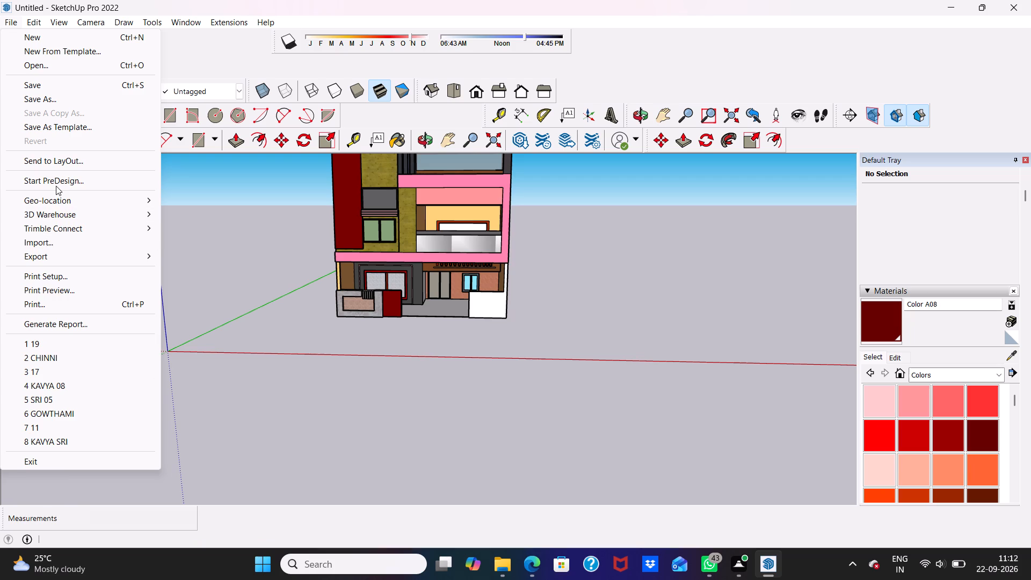
pyautogui.click(39, 242)
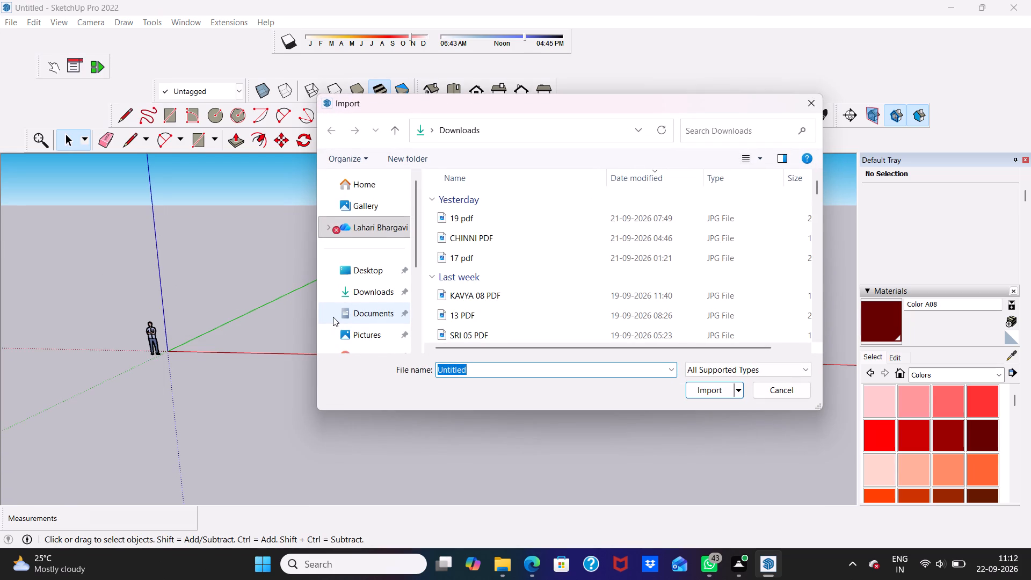
pyautogui.scroll(-1, 491, 281)
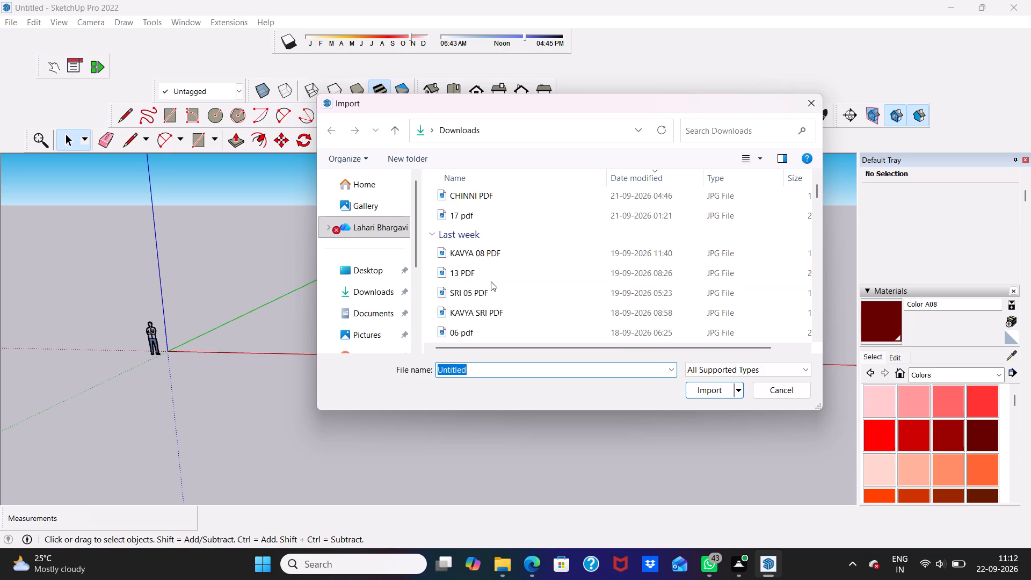
pyautogui.scroll(-5, 490, 282)
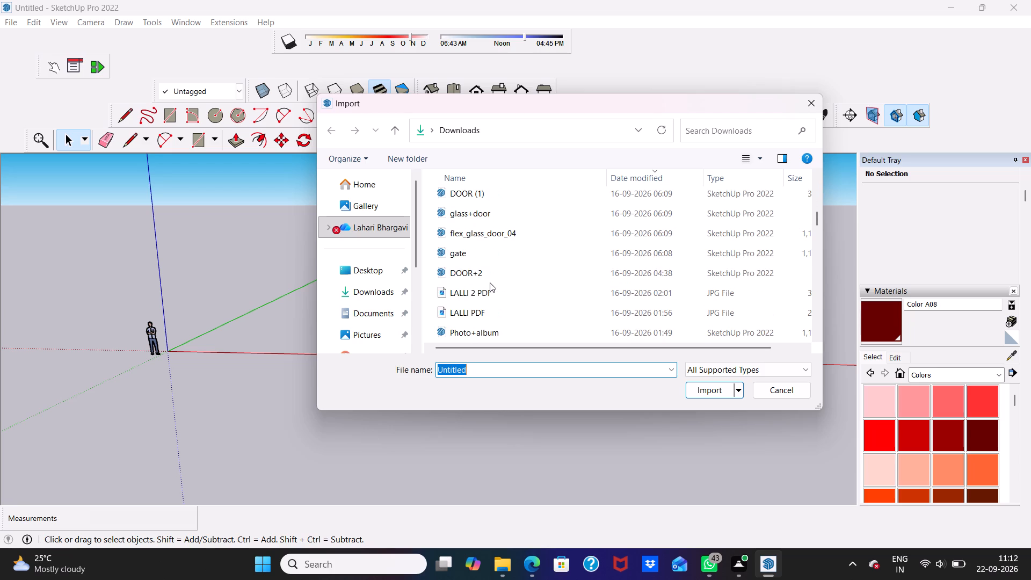
pyautogui.scroll(1, 490, 282)
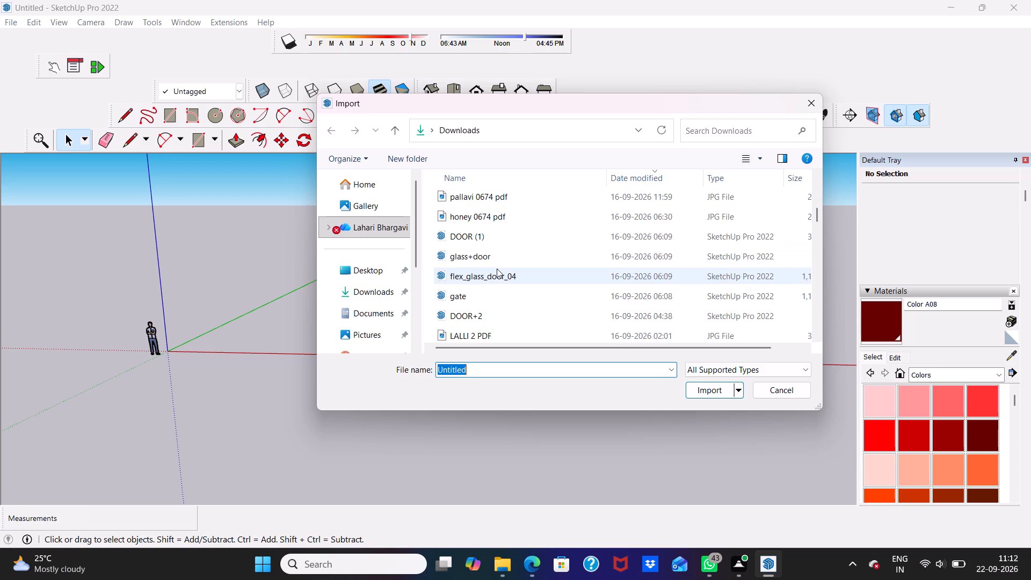
pyautogui.scroll(1, 496, 269)
pyautogui.scroll(-1, 496, 269)
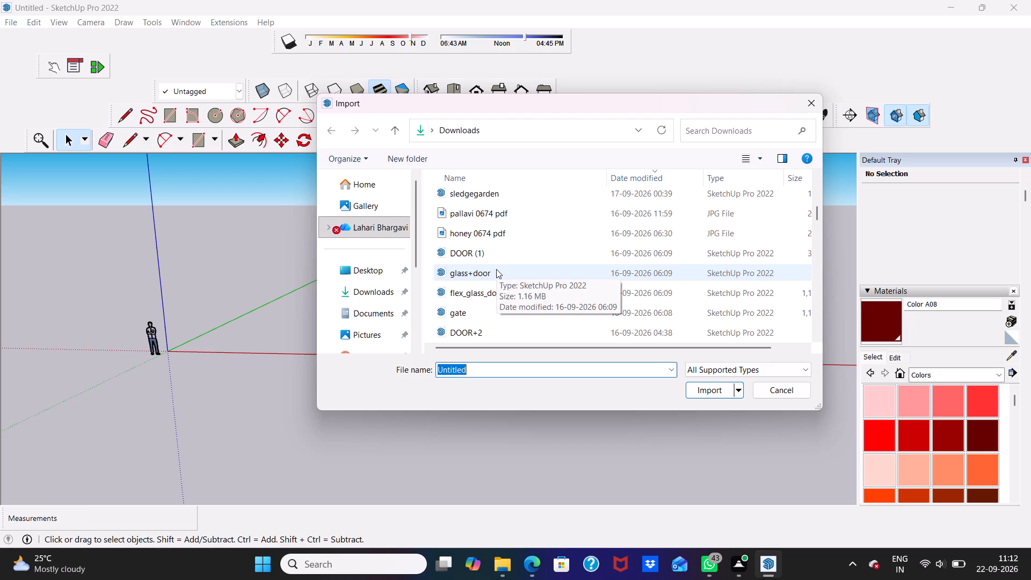
pyautogui.scroll(-1, 496, 269)
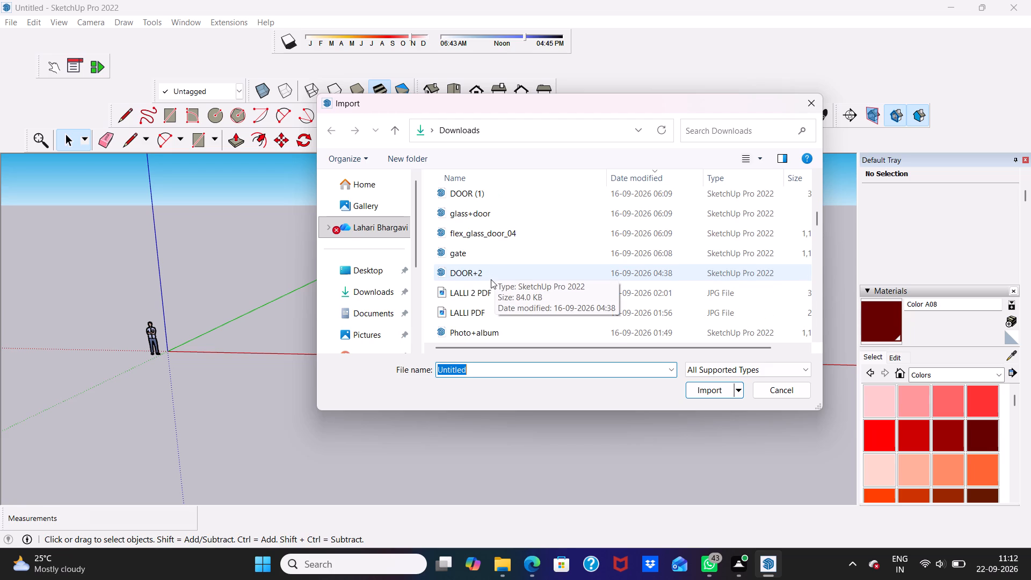
pyautogui.click(499, 216)
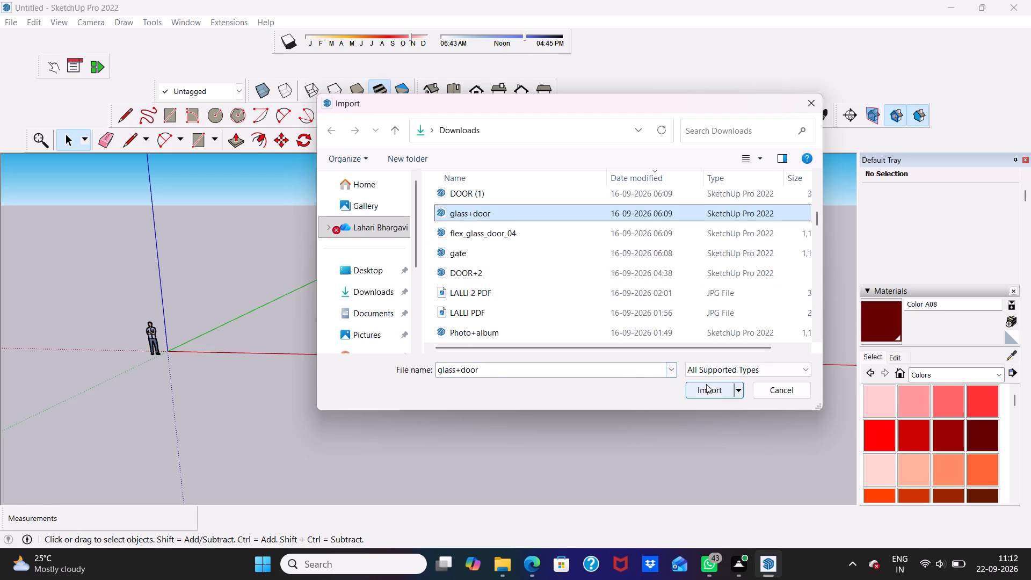
pyautogui.click(714, 389)
# Place the glass door at the lower-left inner corner of the red-framed opening behind the first-floor balcony railing.
pyautogui.scroll(3, 583, 345)
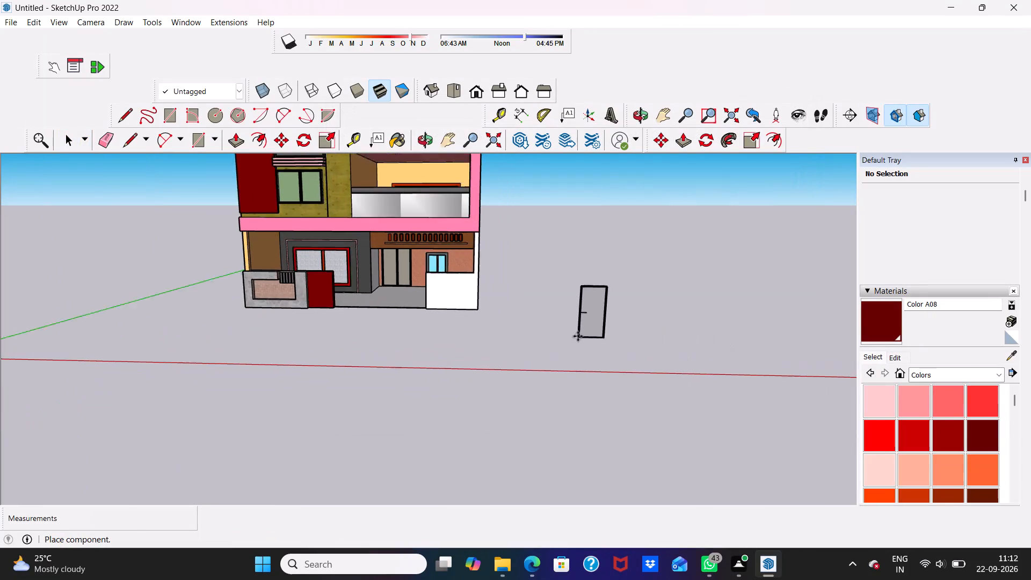
pyautogui.scroll(2, 578, 336)
pyautogui.scroll(4, 319, 227)
pyautogui.scroll(-3, 344, 214)
pyautogui.moveTo(413, 211); pyautogui.dragTo(428, 315, button='middle')
pyautogui.scroll(5, 411, 232)
pyautogui.moveTo(415, 209); pyautogui.dragTo(415, 185, button='middle')
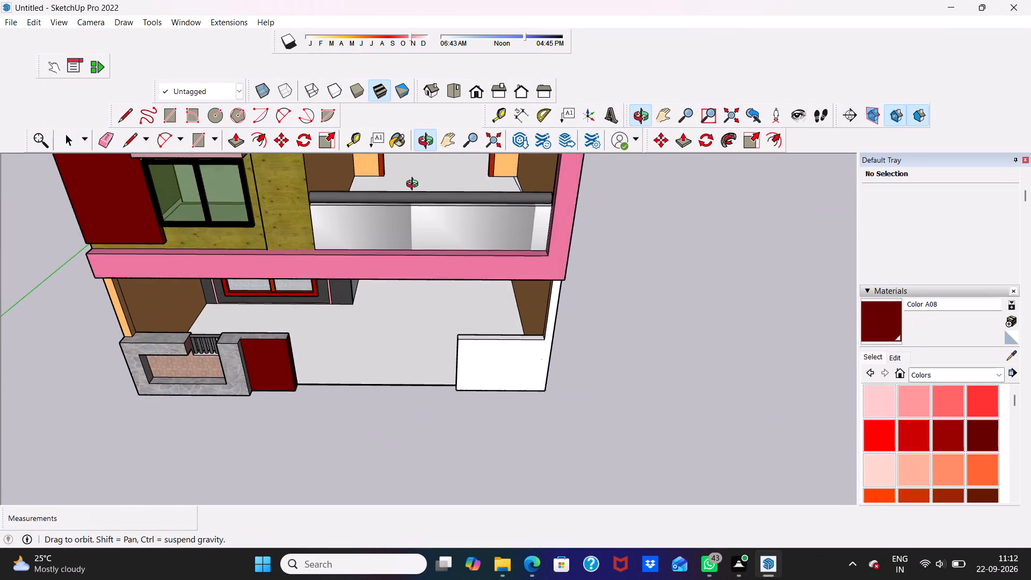
pyautogui.moveTo(415, 185); pyautogui.dragTo(416, 150, button='middle')
pyautogui.scroll(6, 416, 150)
pyautogui.scroll(-9, 433, 199)
pyautogui.scroll(5, 453, 177)
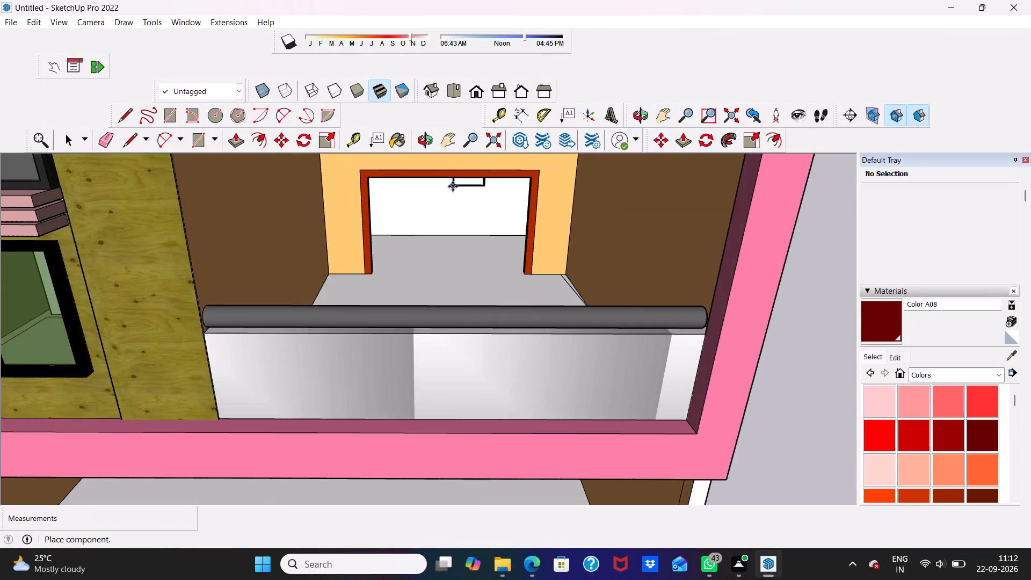
pyautogui.scroll(5, 434, 230)
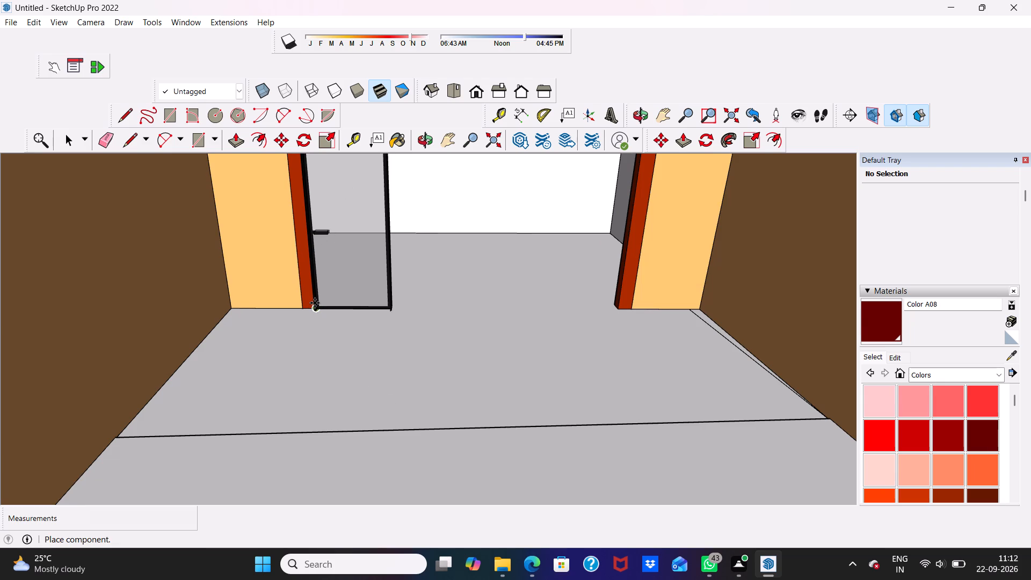
pyautogui.click(315, 303)
# Scale the glass door up uniformly in two passes, the second by about 1.19, to match the red-framed opening's height.
pyautogui.scroll(-3, 315, 303)
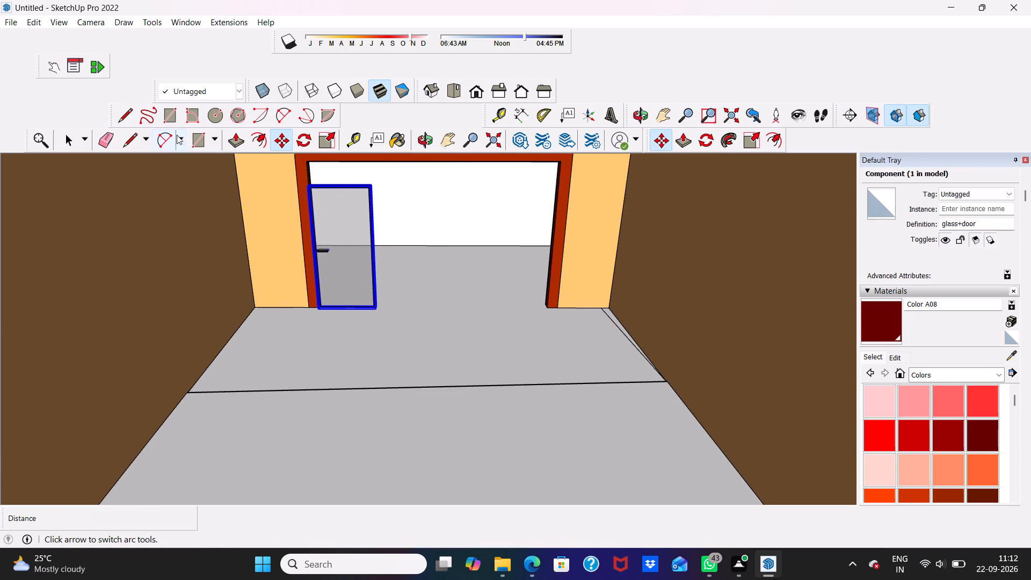
pyautogui.click(333, 133)
pyautogui.moveTo(376, 189); pyautogui.dragTo(374, 189)
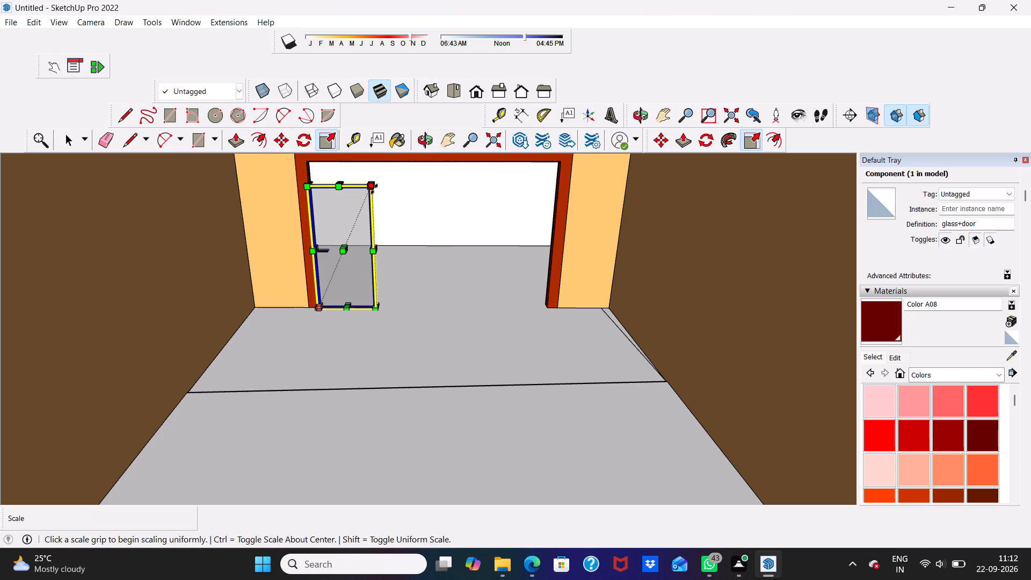
pyautogui.moveTo(374, 189); pyautogui.dragTo(431, 154)
pyautogui.moveTo(357, 265); pyautogui.dragTo(355, 241, button='middle')
pyautogui.scroll(3, 355, 241)
pyautogui.moveTo(381, 220); pyautogui.dragTo(407, 194)
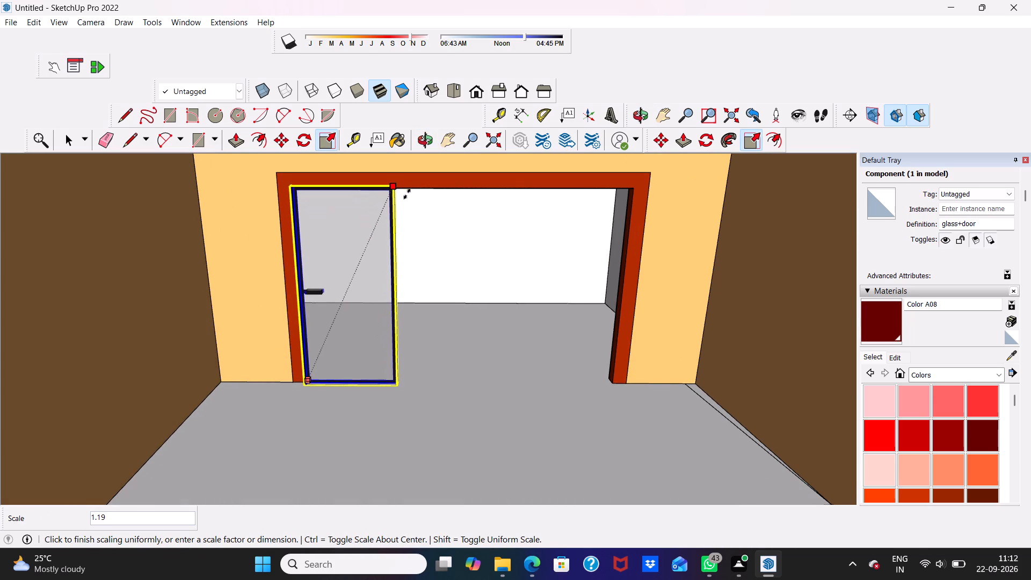
pyautogui.moveTo(407, 194); pyautogui.dragTo(407, 198)
pyautogui.scroll(4, 369, 293)
pyautogui.scroll(-1, 451, 266)
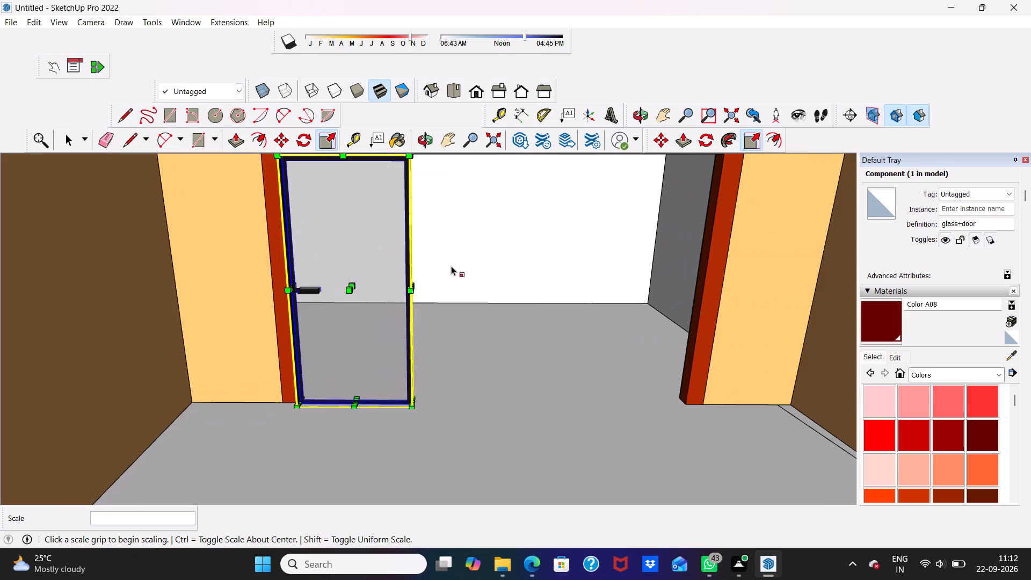
# Widen the glass door along the red axis towards the far side of the balcony opening.
pyautogui.moveTo(451, 265); pyautogui.dragTo(261, 311, button='middle')
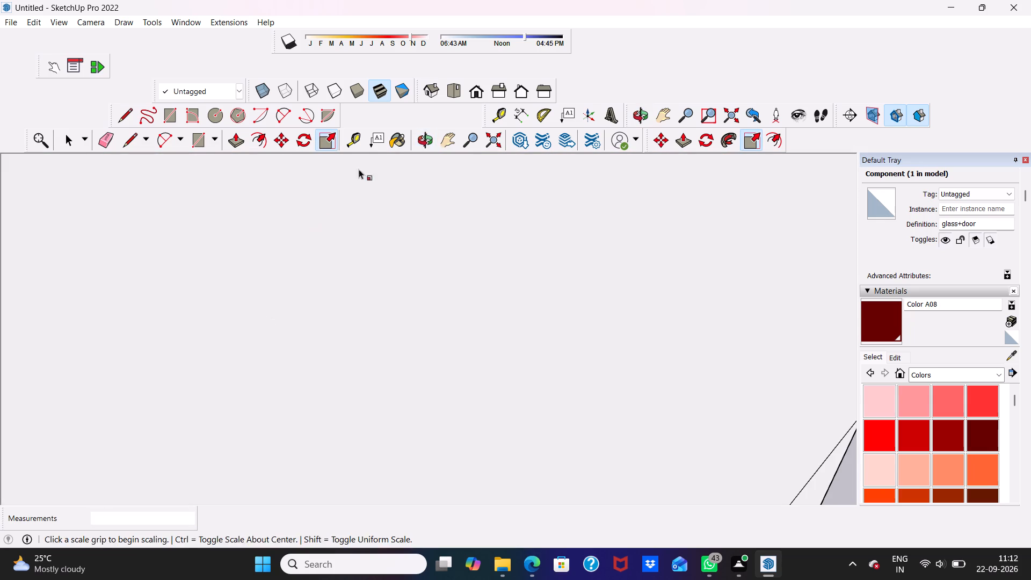
pyautogui.click(479, 91)
pyautogui.scroll(-4, 453, 236)
pyautogui.scroll(-2, 571, 382)
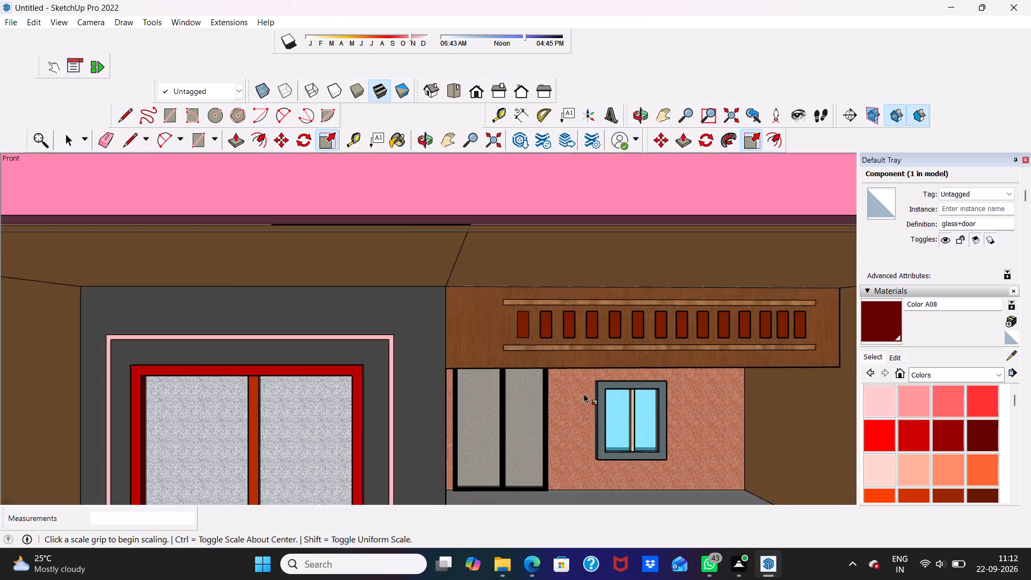
pyautogui.scroll(-10, 584, 394)
pyautogui.moveTo(548, 277); pyautogui.dragTo(447, 360, button='middle')
pyautogui.scroll(2, 569, 275)
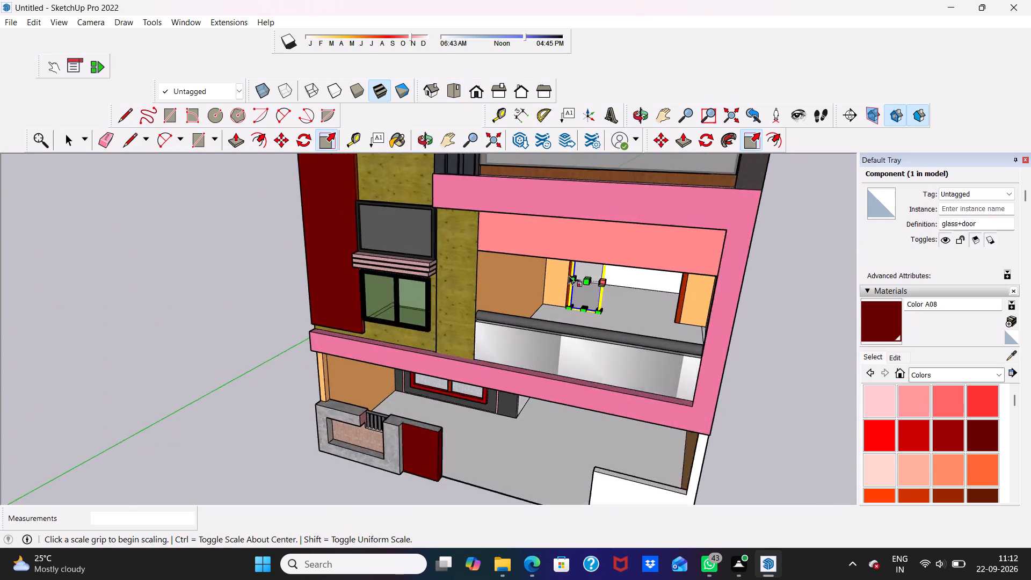
pyautogui.scroll(7, 569, 275)
pyautogui.moveTo(634, 303); pyautogui.dragTo(569, 298, button='middle')
pyautogui.scroll(3, 591, 293)
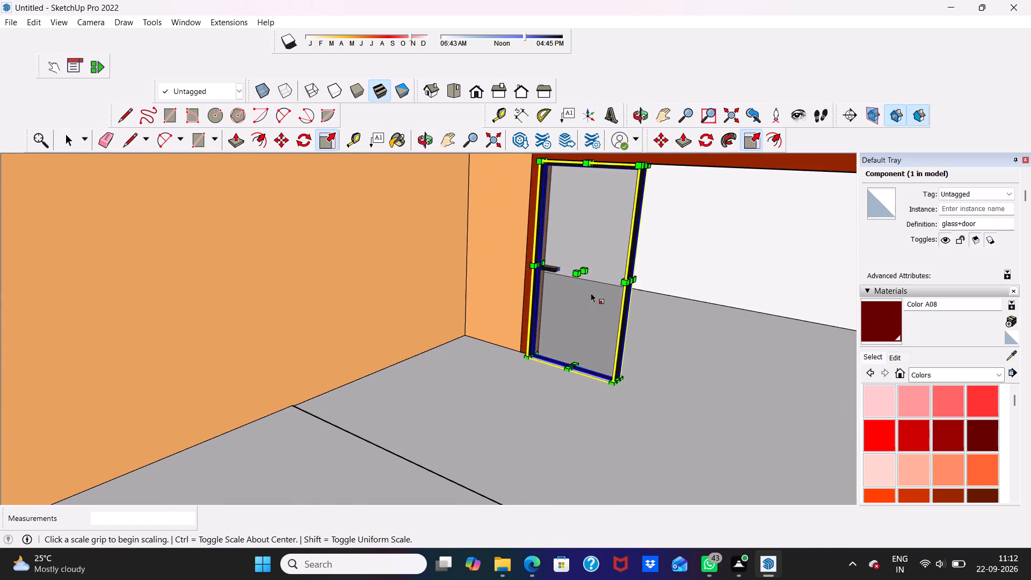
pyautogui.scroll(7, 652, 288)
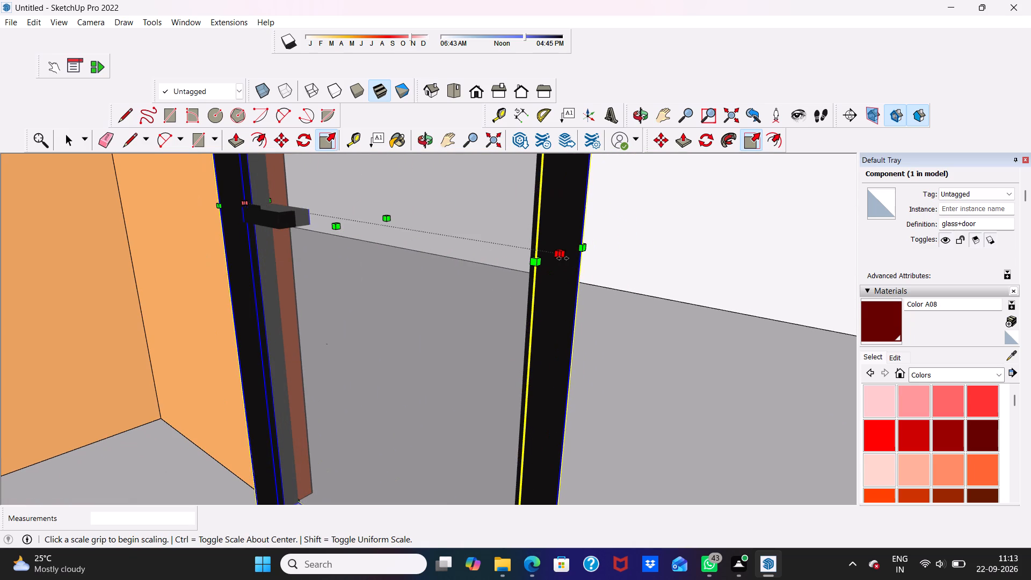
pyautogui.moveTo(563, 258); pyautogui.dragTo(819, 343)
pyautogui.scroll(-4, 723, 313)
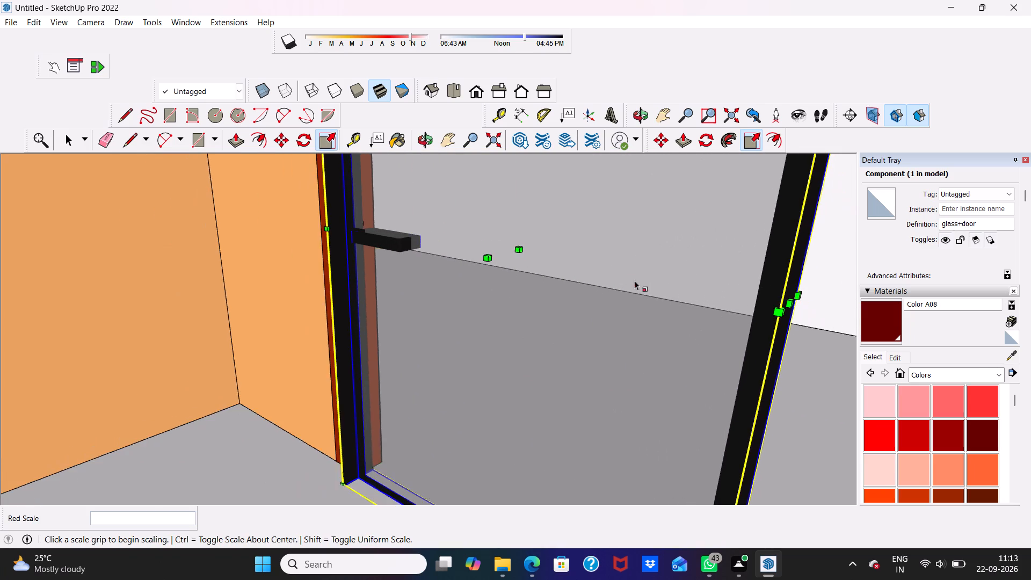
# Stretch the glass door's width along the red axis by 1.44 and again by 1.71 to fill the red-framed opening.
pyautogui.scroll(-14, 634, 280)
pyautogui.scroll(-4, 785, 290)
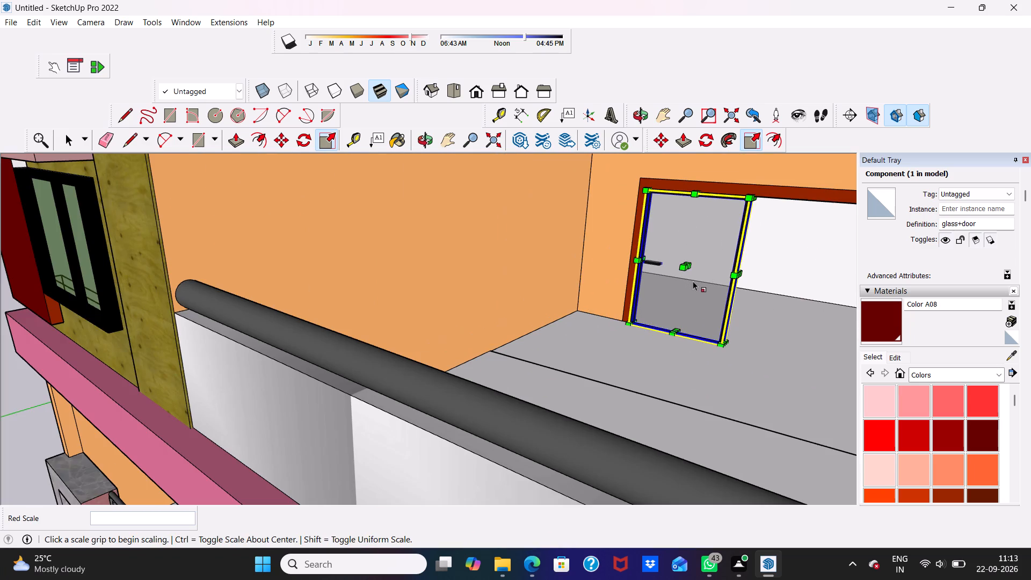
pyautogui.scroll(7, 751, 267)
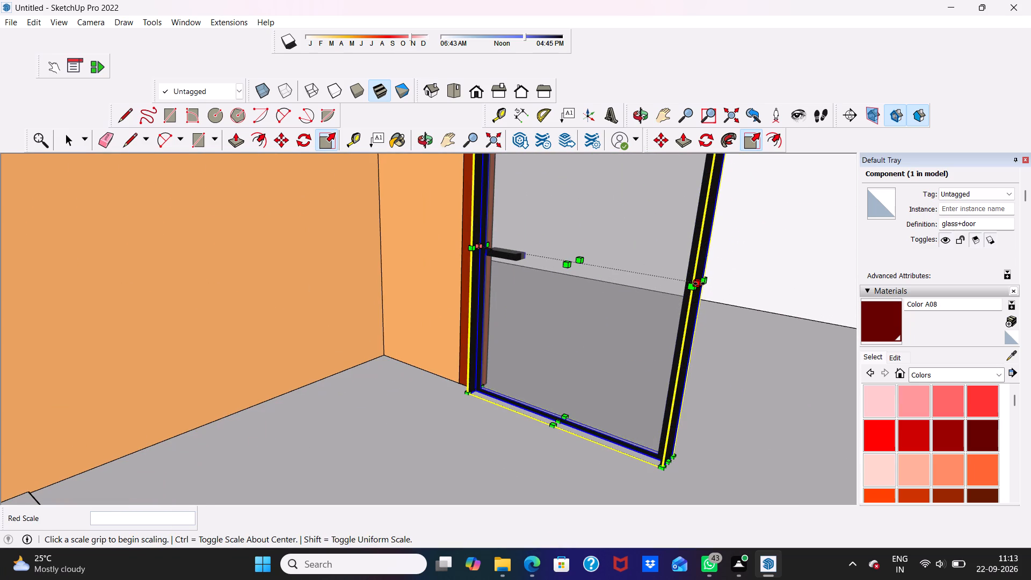
pyautogui.moveTo(699, 284); pyautogui.dragTo(834, 336)
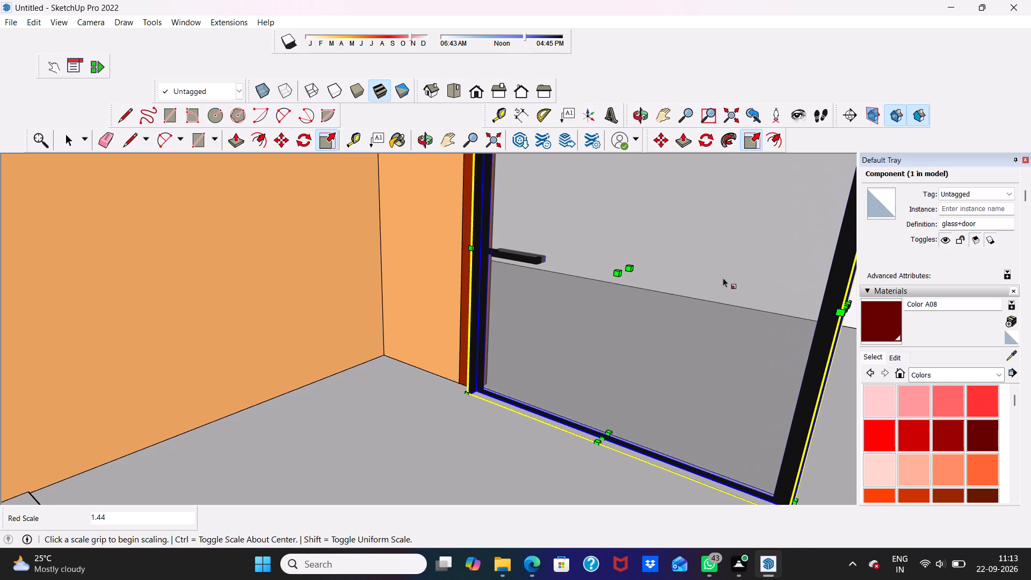
pyautogui.scroll(-13, 722, 278)
pyautogui.scroll(9, 777, 291)
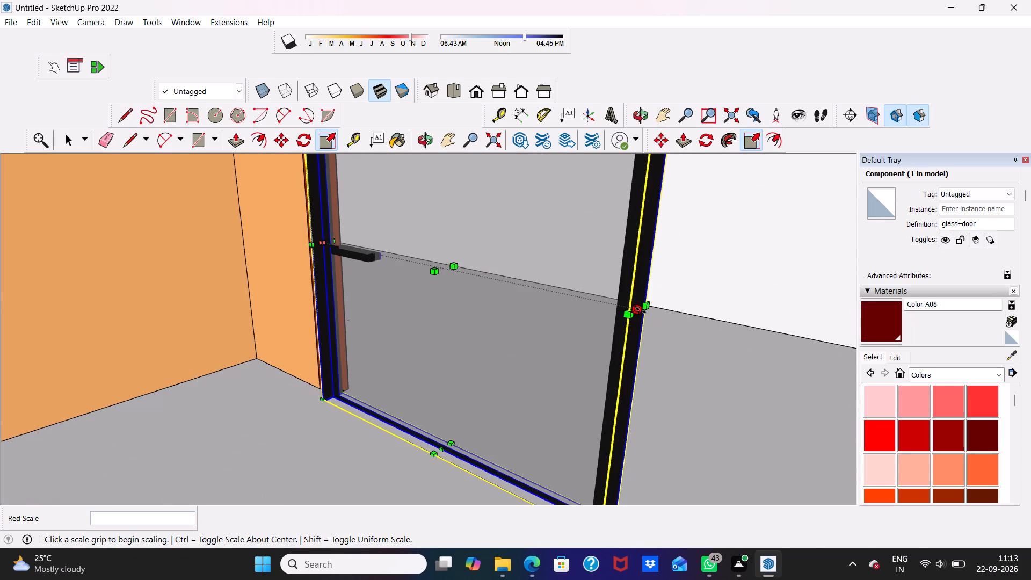
pyautogui.moveTo(641, 310); pyautogui.dragTo(871, 436)
pyautogui.scroll(-6, 670, 336)
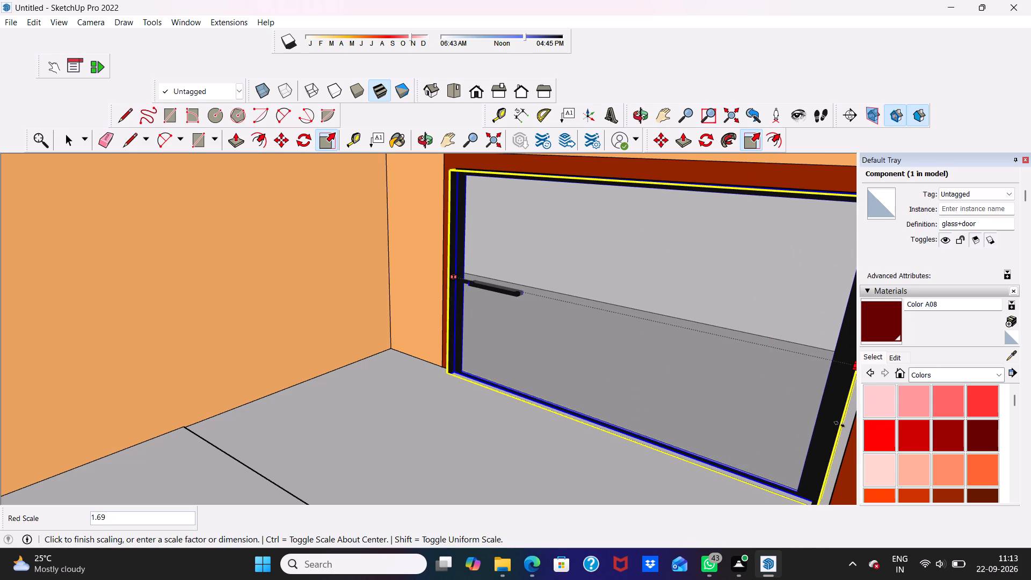
pyautogui.click(845, 429)
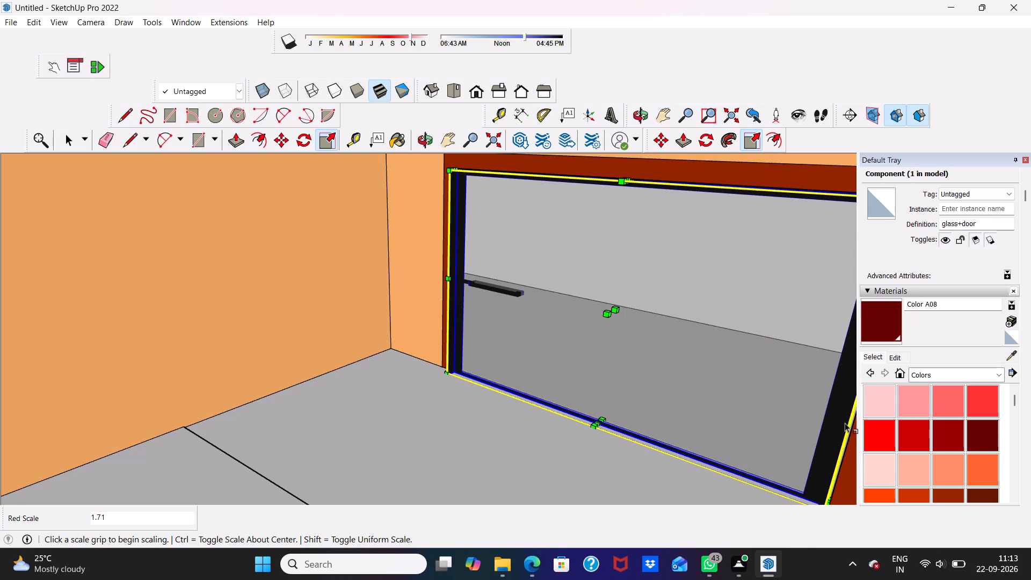
# Examine the widened glass door behind the balcony together with the front elevation, and leave the Scale tool.
pyautogui.scroll(-2, 795, 383)
pyautogui.moveTo(778, 371); pyautogui.dragTo(817, 310, button='middle')
pyautogui.scroll(1, 817, 309)
pyautogui.scroll(-4, 792, 285)
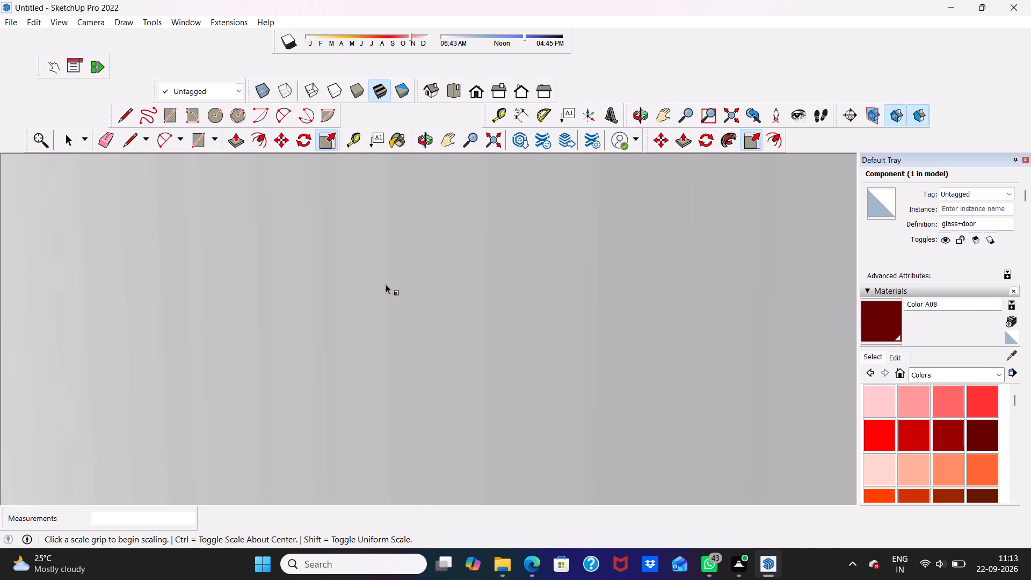
pyautogui.scroll(-2, 347, 269)
pyautogui.click(471, 93)
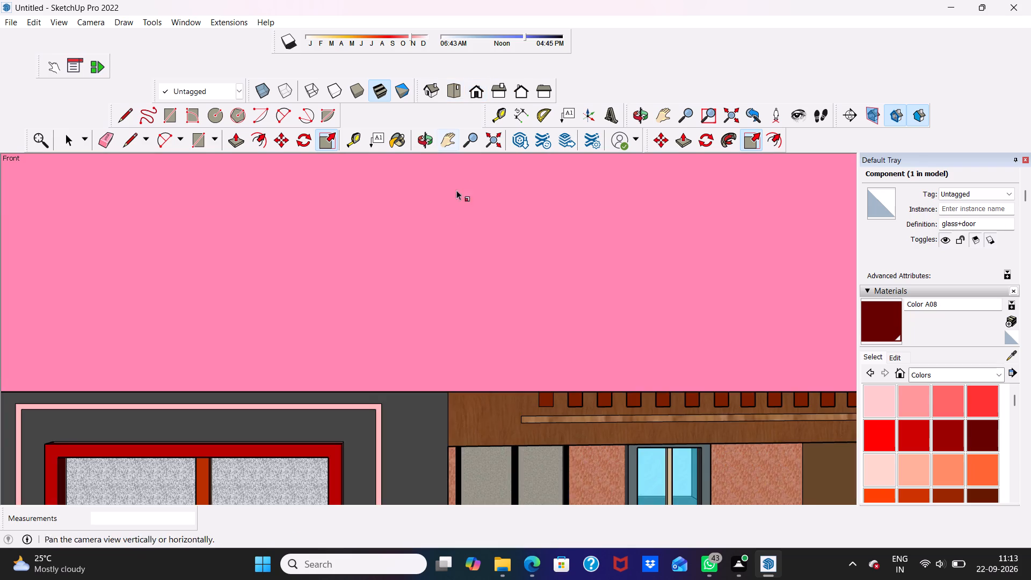
pyautogui.scroll(-4, 455, 206)
pyautogui.scroll(-20, 488, 253)
pyautogui.scroll(-5, 521, 265)
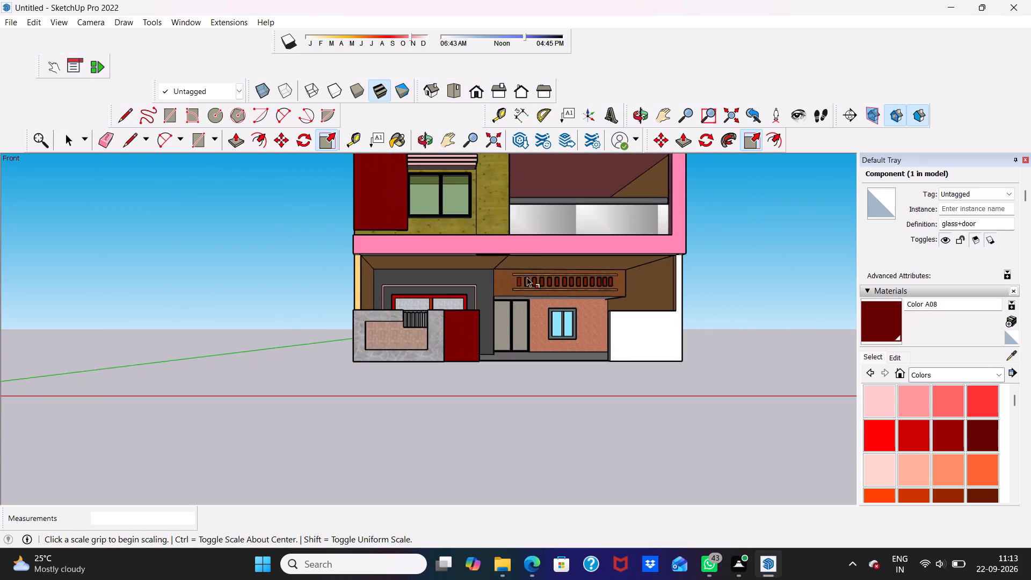
pyautogui.moveTo(528, 227); pyautogui.dragTo(511, 324, button='middle')
pyautogui.click(242, 315)
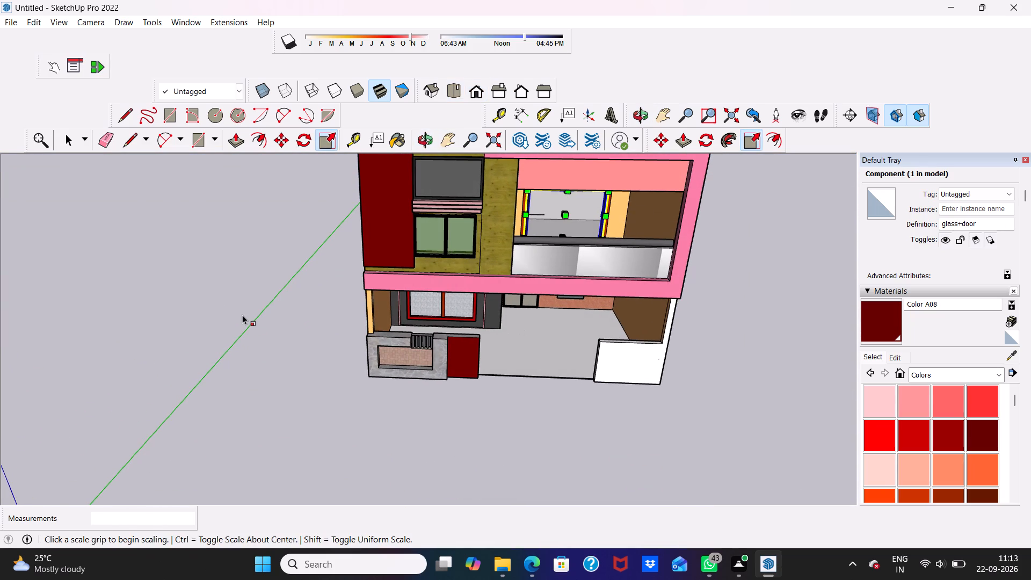
pyautogui.press('space')
pyautogui.press('space')
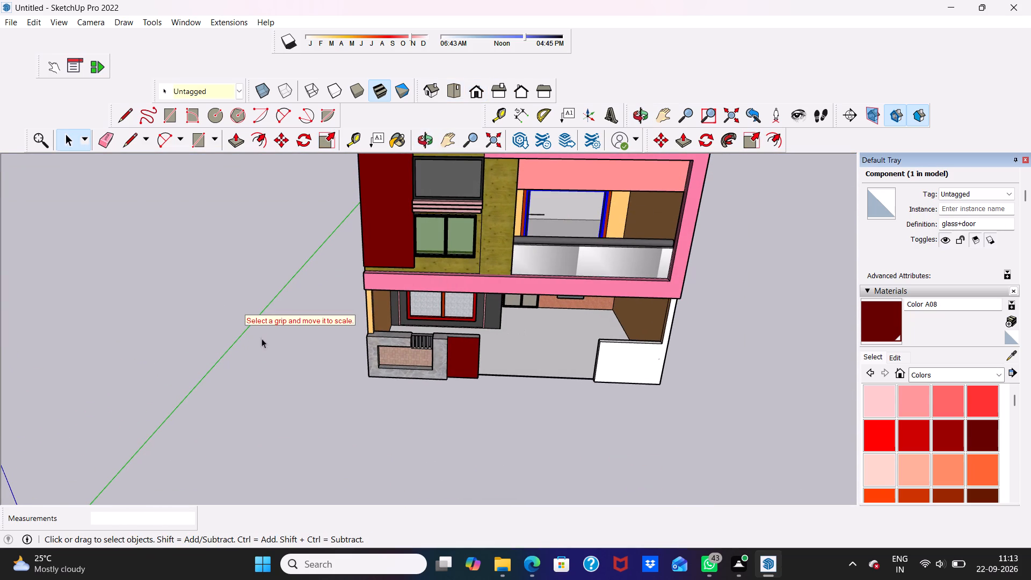
# Clear the selection and examine the front elevation with its balcony door from several angles.
pyautogui.click(298, 351)
pyautogui.moveTo(333, 326); pyautogui.dragTo(337, 288, button='middle')
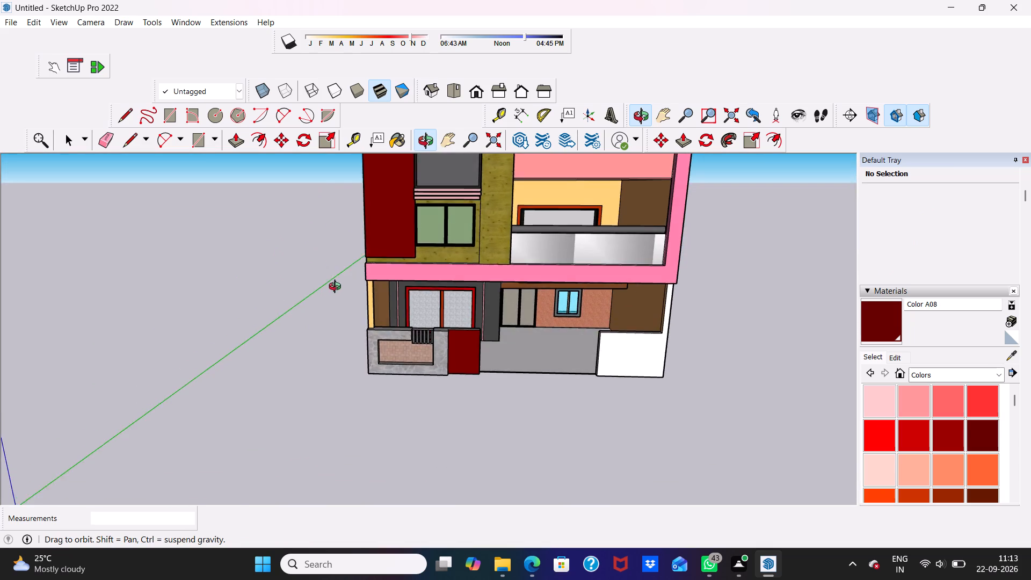
pyautogui.moveTo(337, 288); pyautogui.dragTo(337, 290, button='middle')
pyautogui.scroll(-5, 647, 308)
pyautogui.moveTo(647, 299); pyautogui.dragTo(599, 424, button='middle')
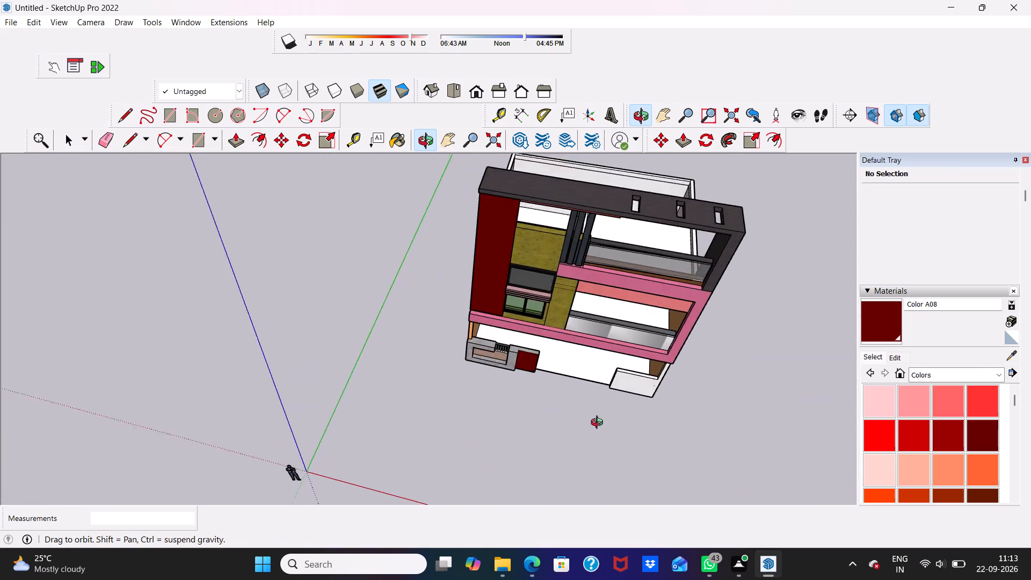
pyautogui.moveTo(599, 424); pyautogui.dragTo(599, 305, button='middle')
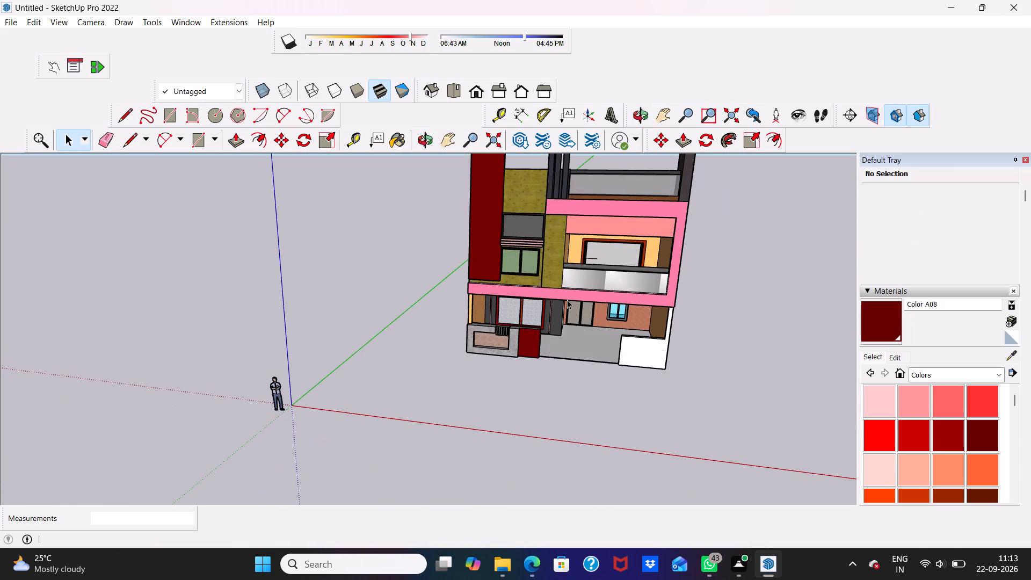
pyautogui.scroll(-1, 591, 301)
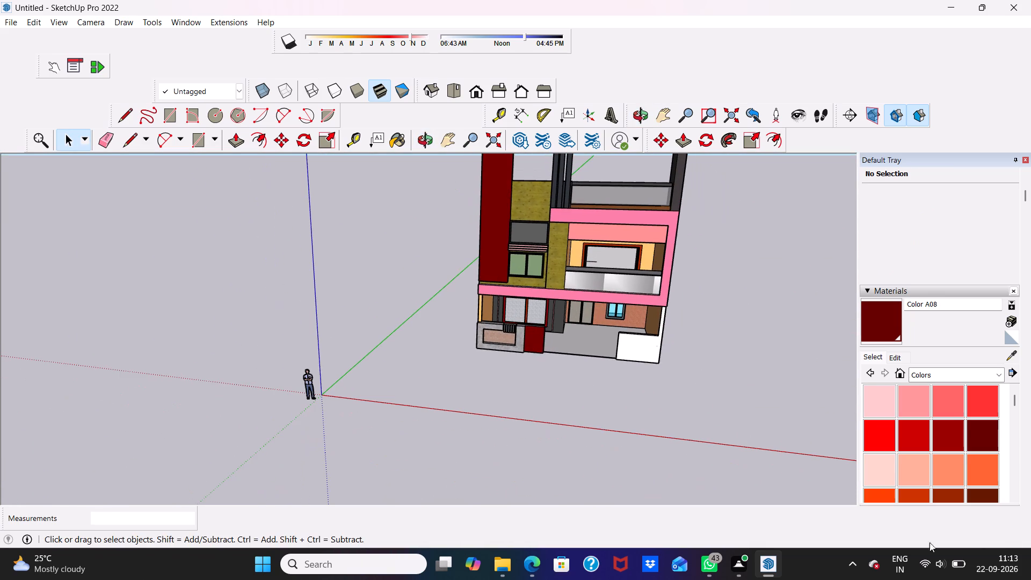
pyautogui.scroll(2, 997, 482)
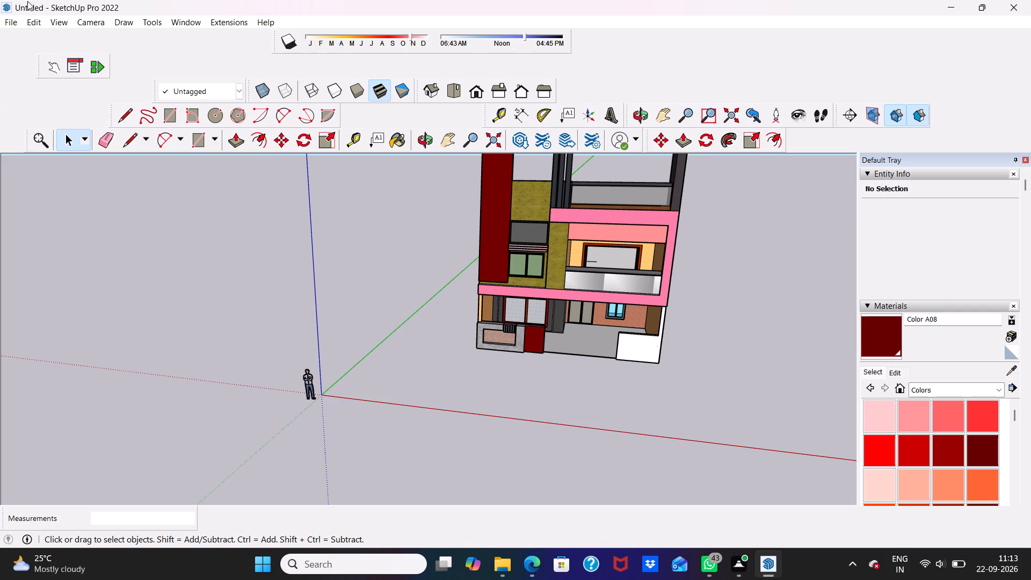
# Import the Modern+Gate+1 component from the Downloads folder.
pyautogui.click(17, 22)
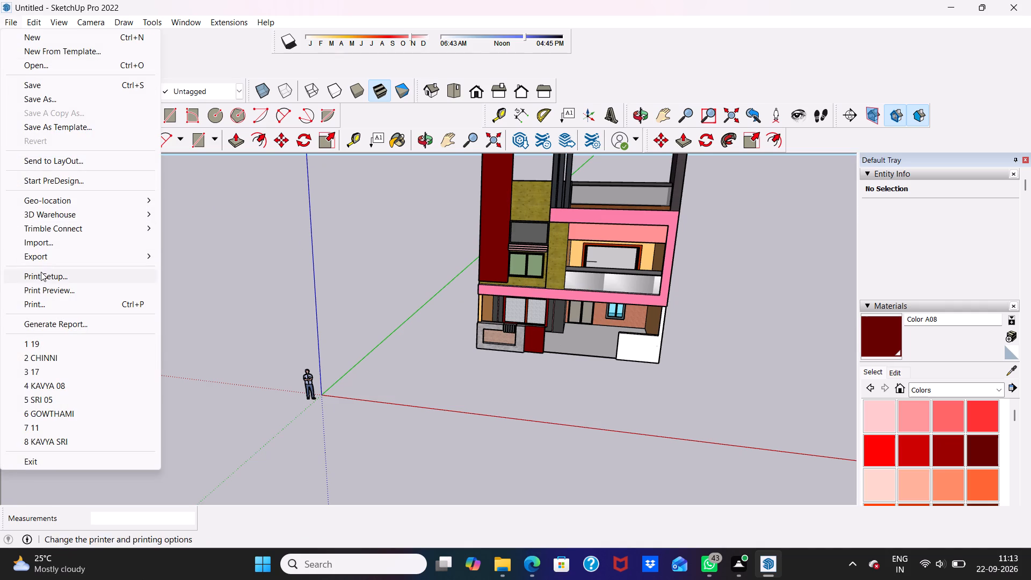
pyautogui.click(46, 242)
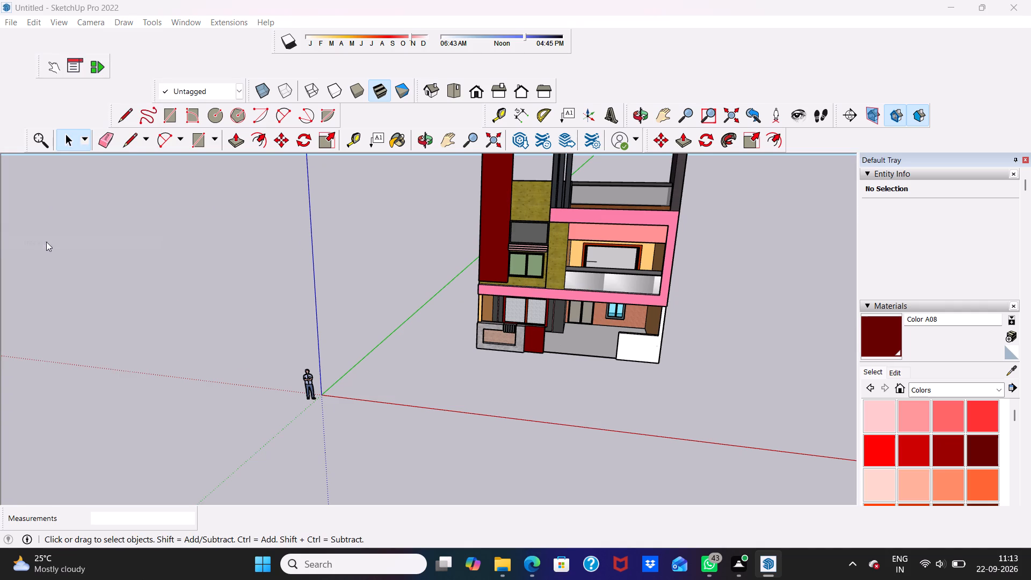
pyautogui.scroll(-3, 663, 193)
pyautogui.scroll(-4, 524, 260)
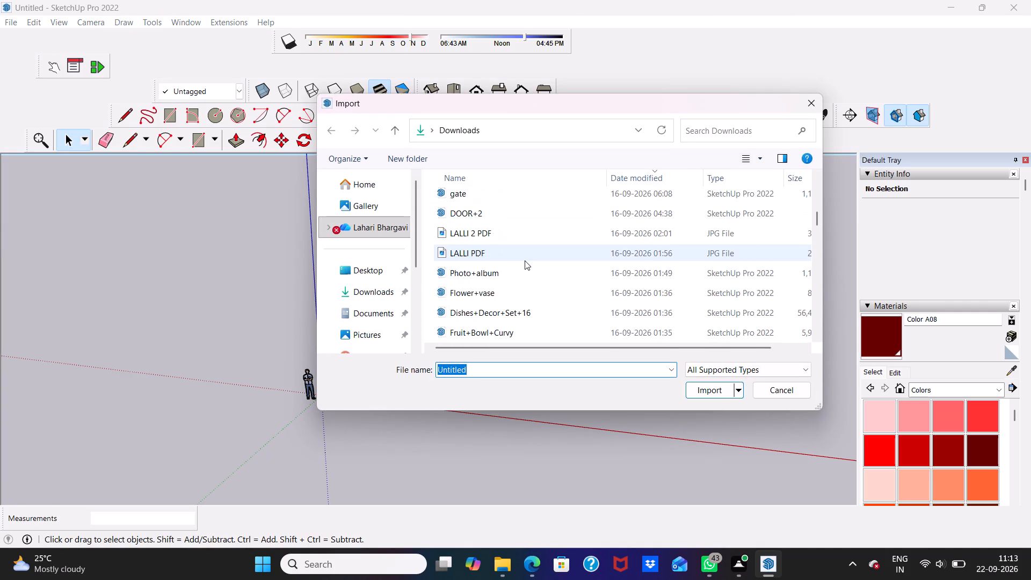
pyautogui.scroll(-6, 526, 263)
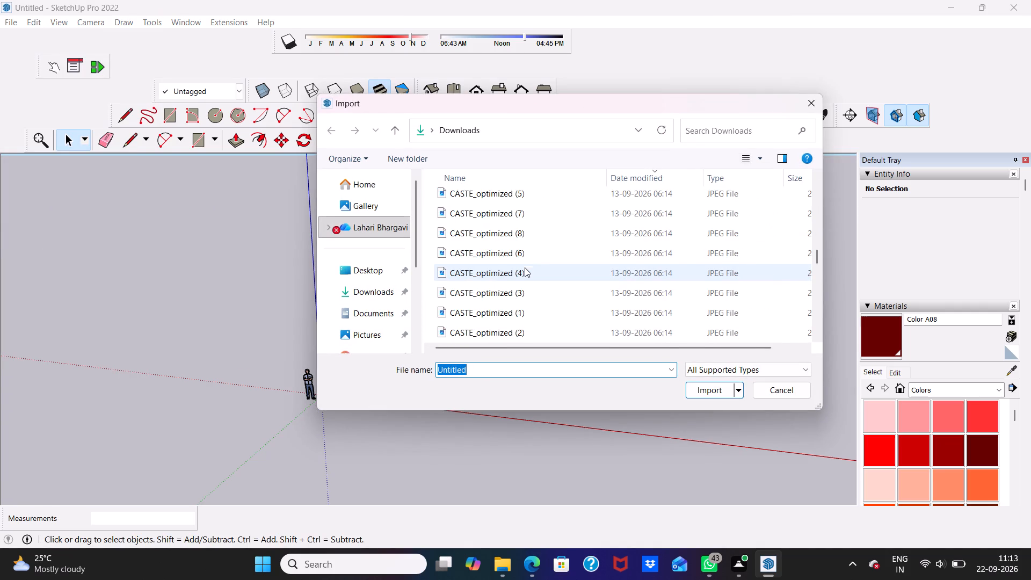
pyautogui.scroll(-4, 518, 277)
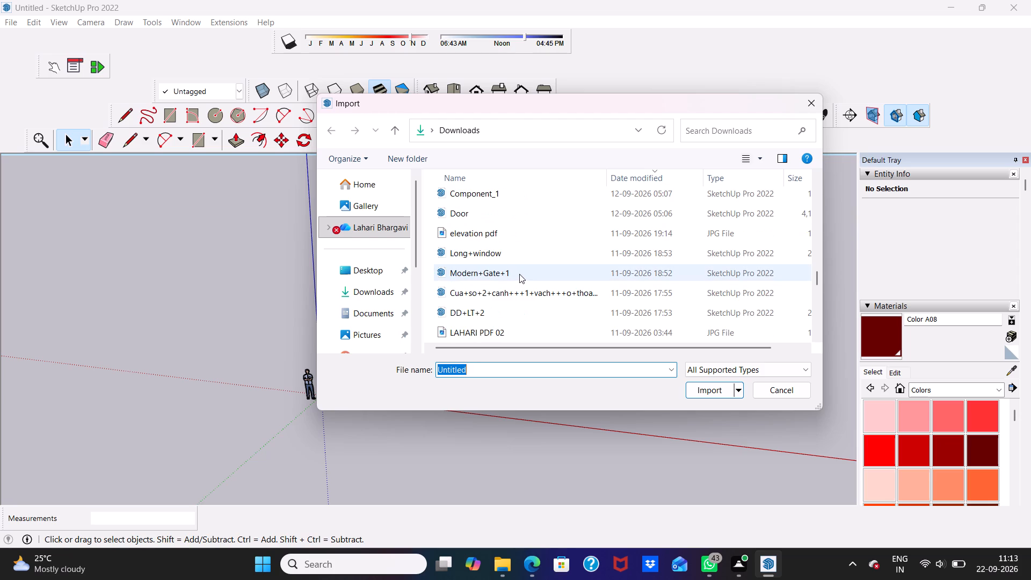
pyautogui.click(519, 274)
pyautogui.click(721, 393)
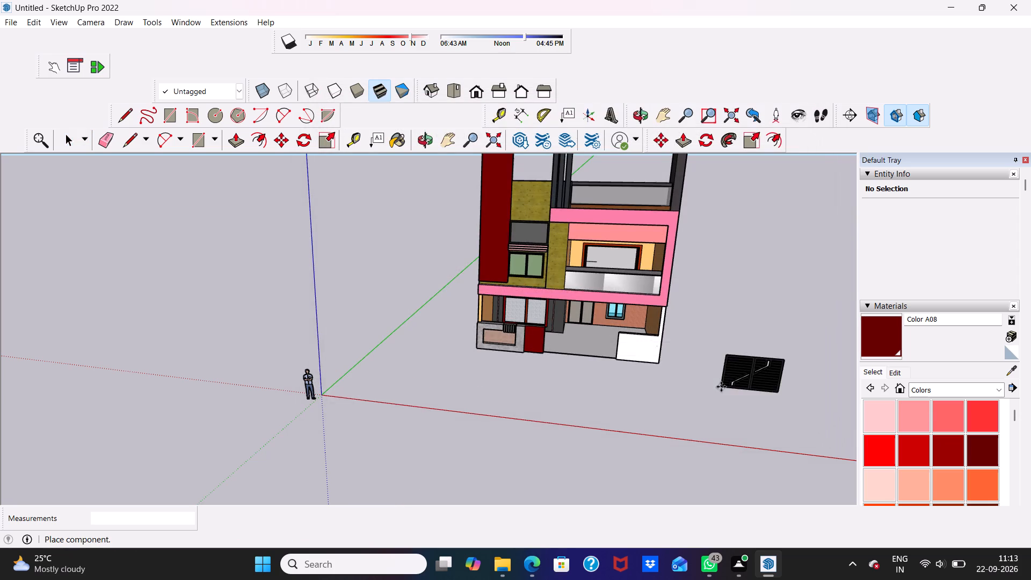
# Place the gate with its lower corner at the base of the dark red pillar, beside the driveway opening.
pyautogui.scroll(10, 584, 362)
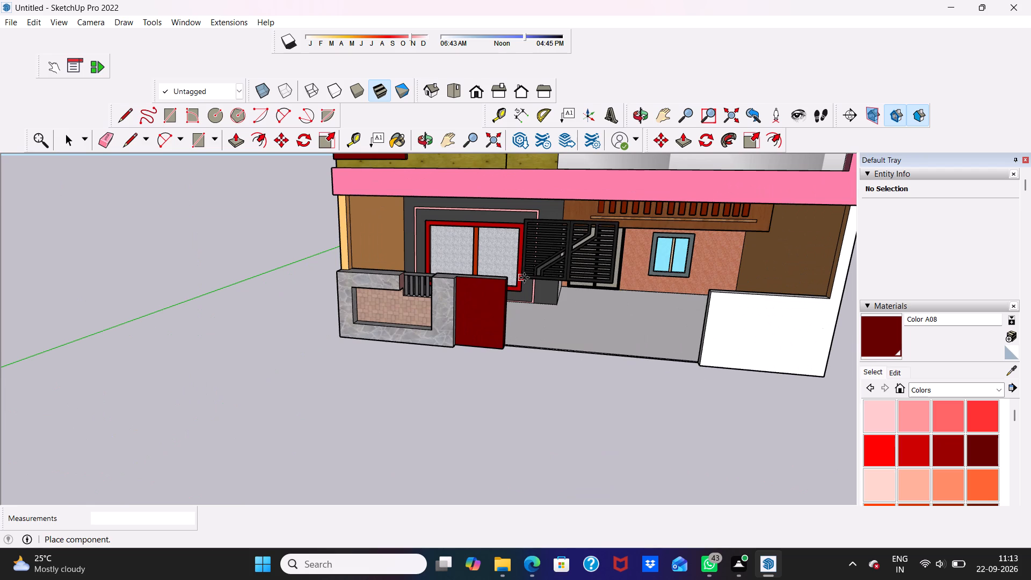
pyautogui.scroll(6, 540, 312)
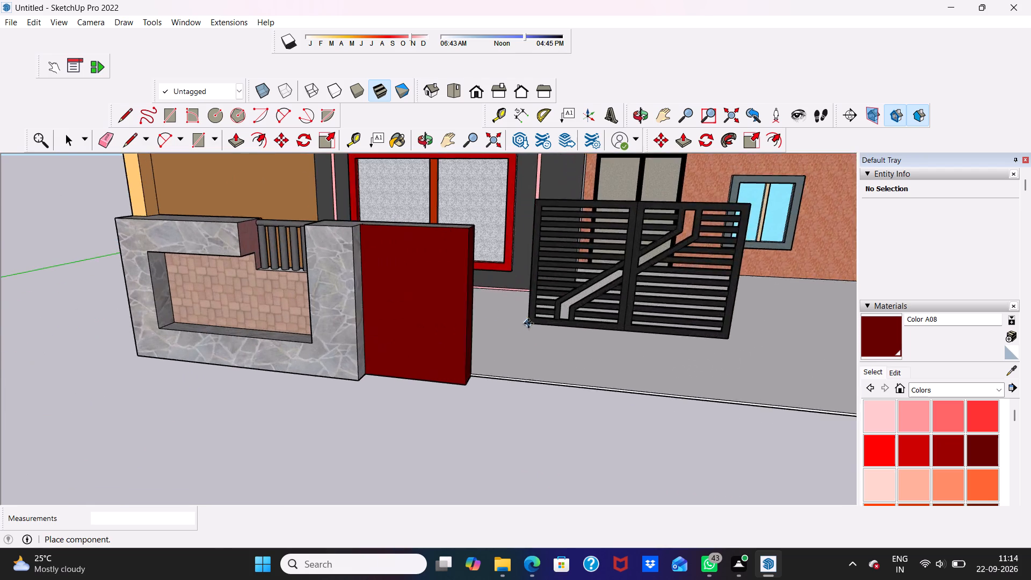
pyautogui.scroll(4, 528, 323)
pyautogui.scroll(8, 451, 394)
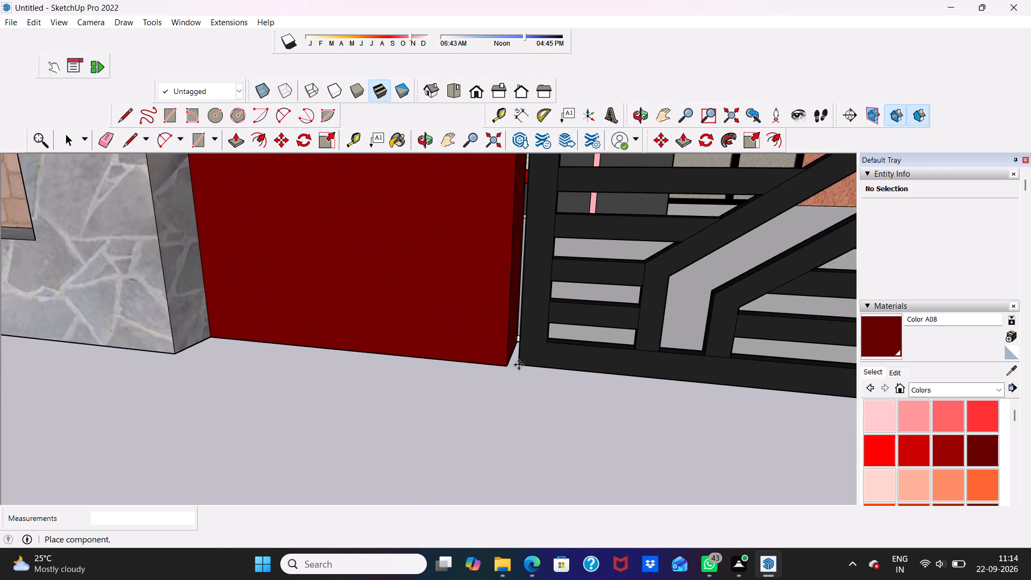
pyautogui.scroll(4, 518, 364)
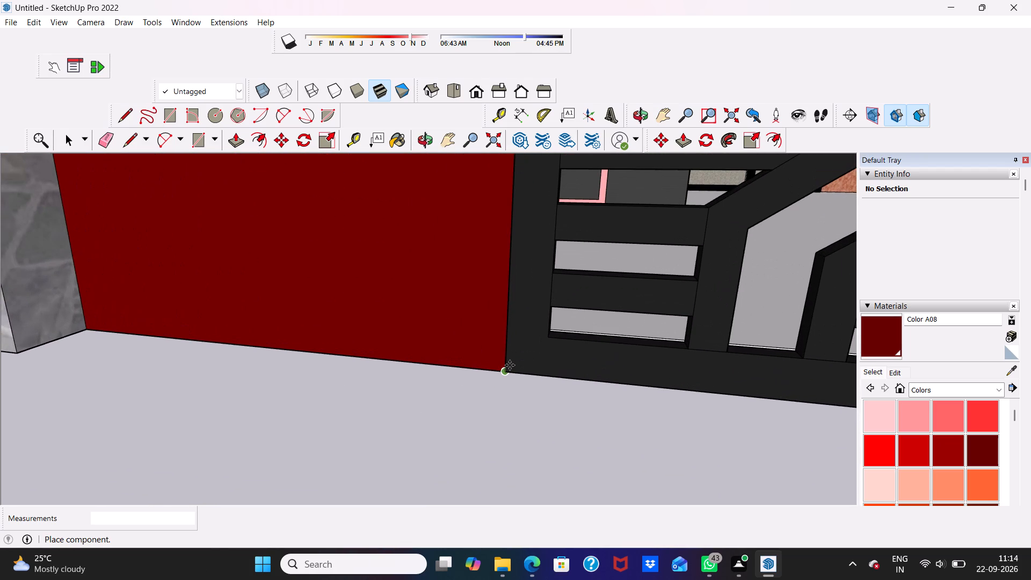
pyautogui.click(513, 351)
# Scale the gate uniformly by 0.88 and again by 1.14 to match the dark red pillar's height.
pyautogui.scroll(-4, 512, 352)
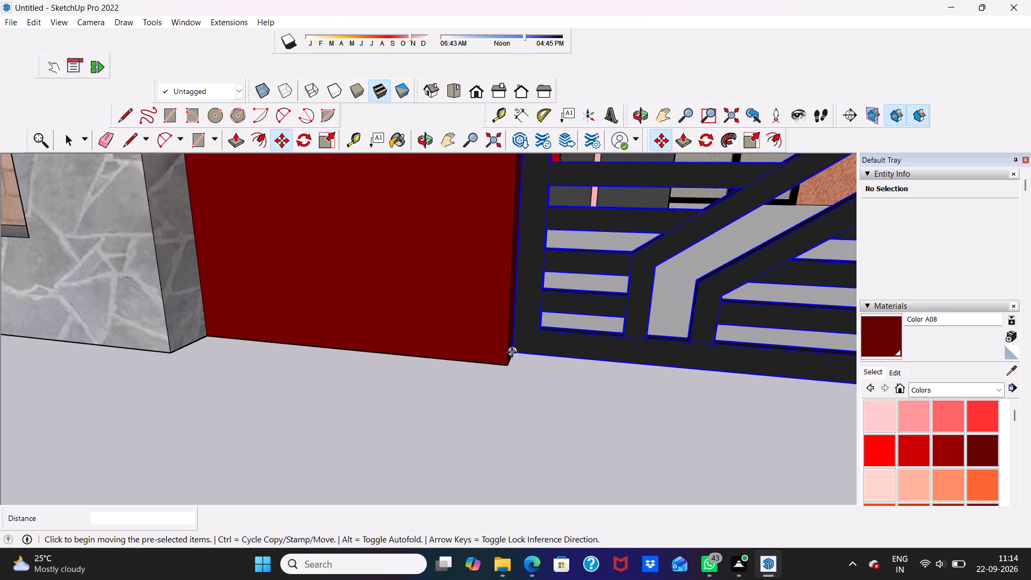
pyautogui.scroll(-19, 521, 364)
pyautogui.scroll(-4, 621, 287)
pyautogui.click(332, 143)
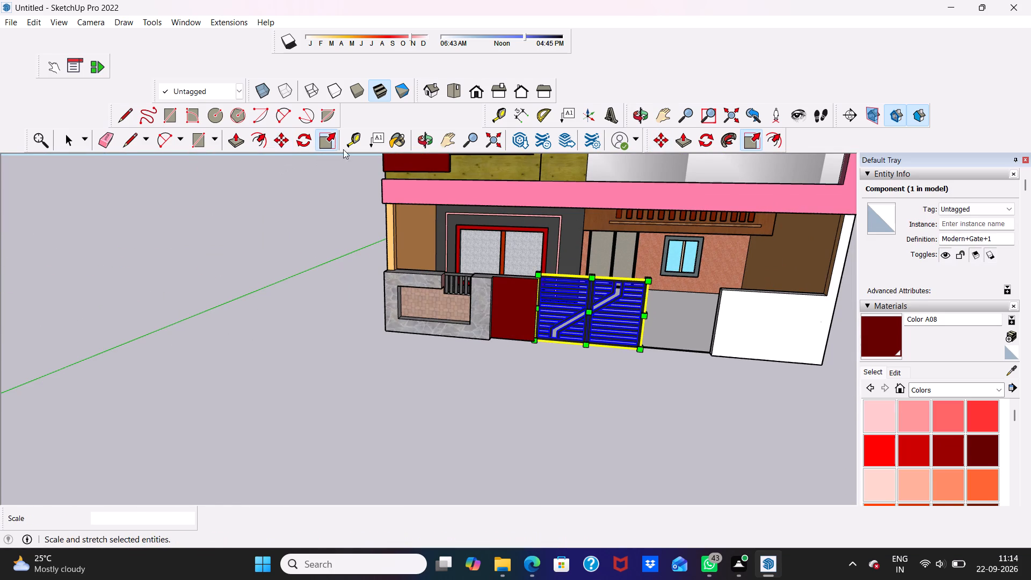
pyautogui.scroll(3, 587, 205)
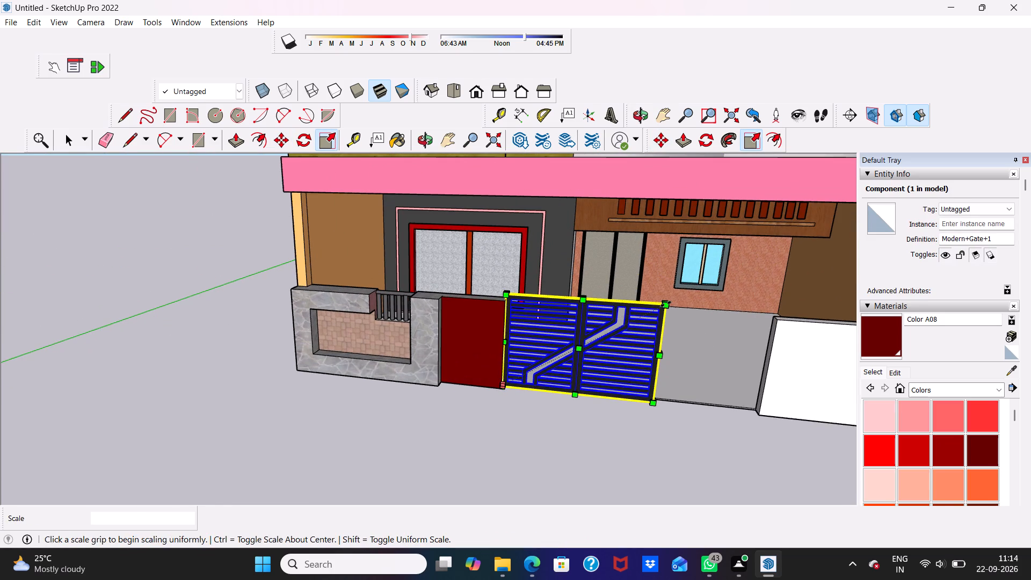
pyautogui.scroll(2, 655, 372)
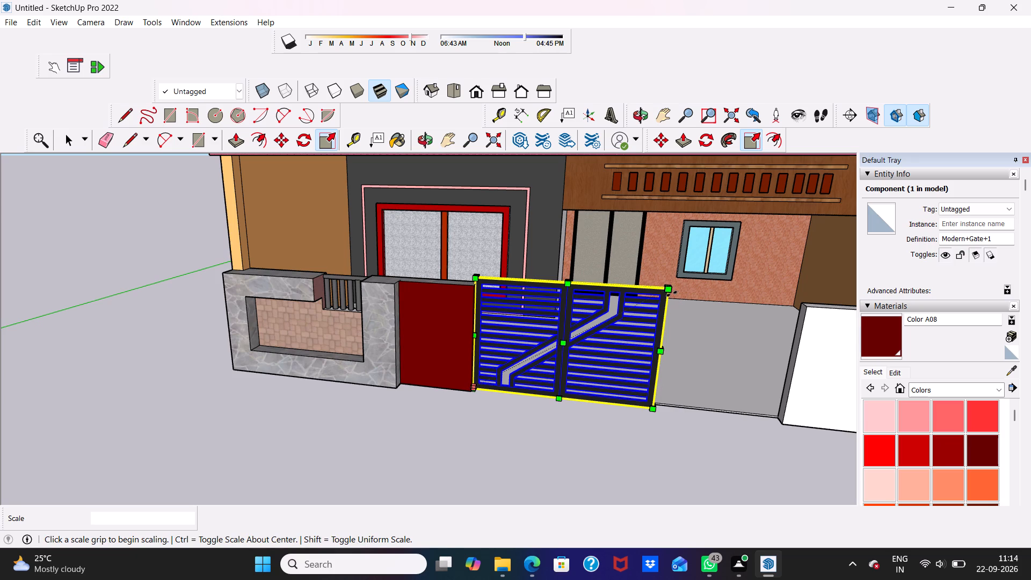
pyautogui.moveTo(672, 294); pyautogui.dragTo(654, 322)
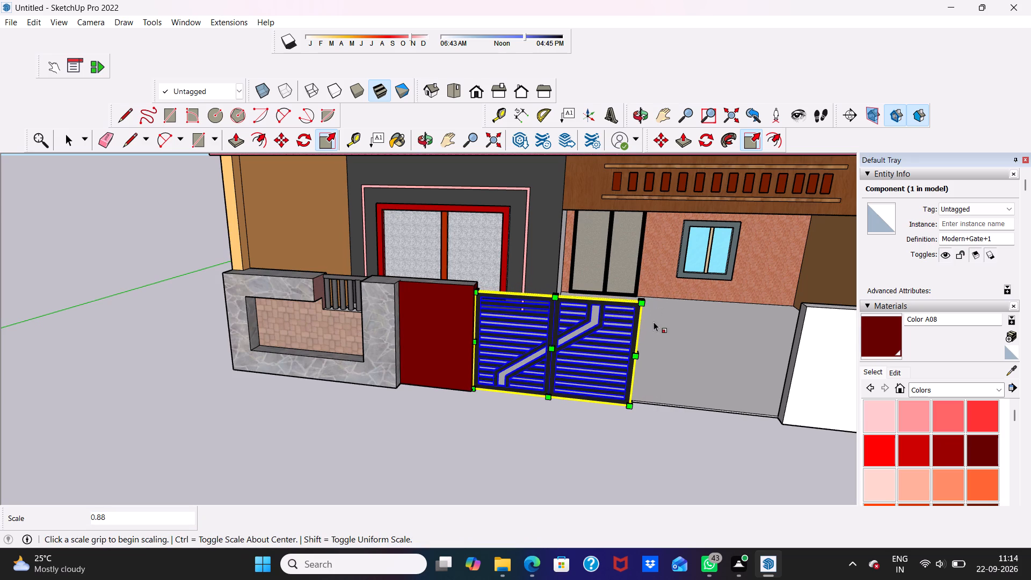
pyautogui.scroll(5, 687, 385)
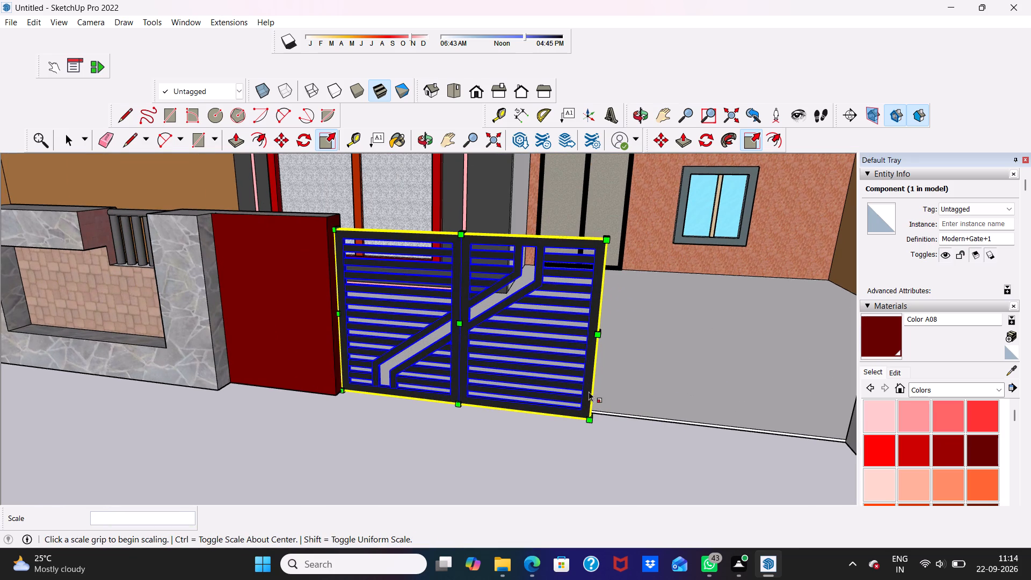
pyautogui.scroll(1, 532, 363)
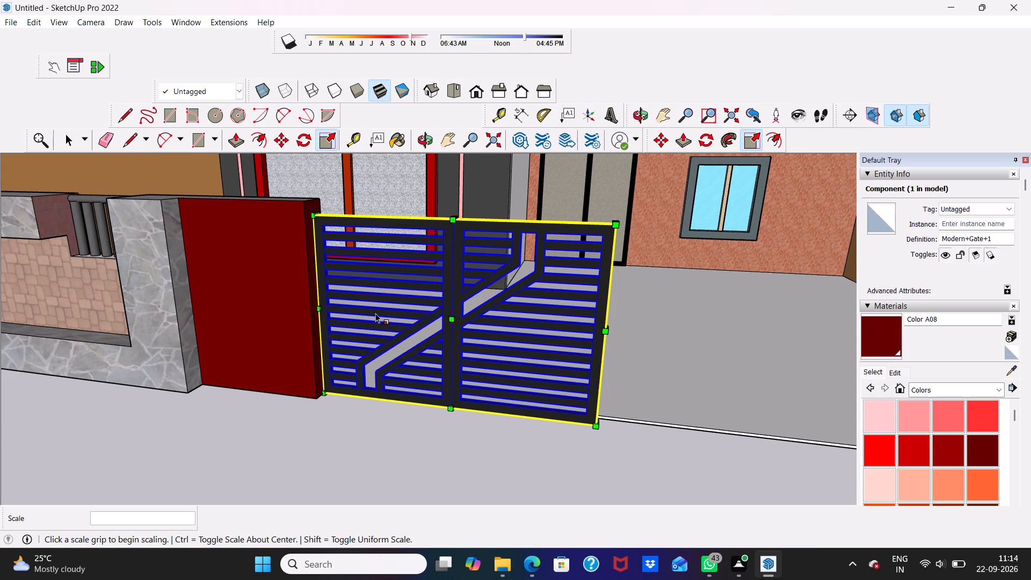
pyautogui.scroll(2, 470, 244)
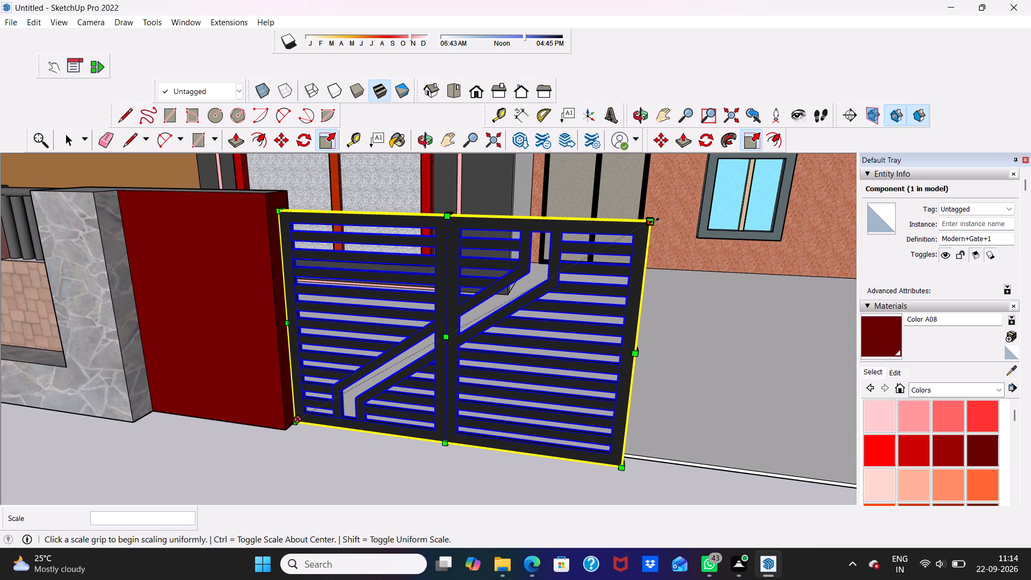
pyautogui.moveTo(654, 221); pyautogui.dragTo(666, 165)
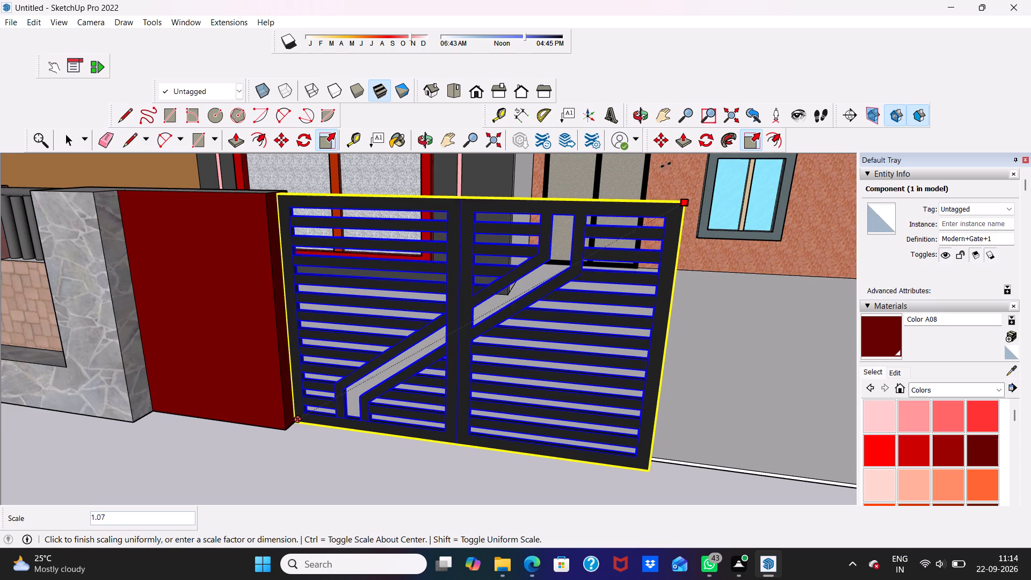
pyautogui.moveTo(666, 165); pyautogui.dragTo(672, 146)
pyautogui.scroll(-3, 642, 204)
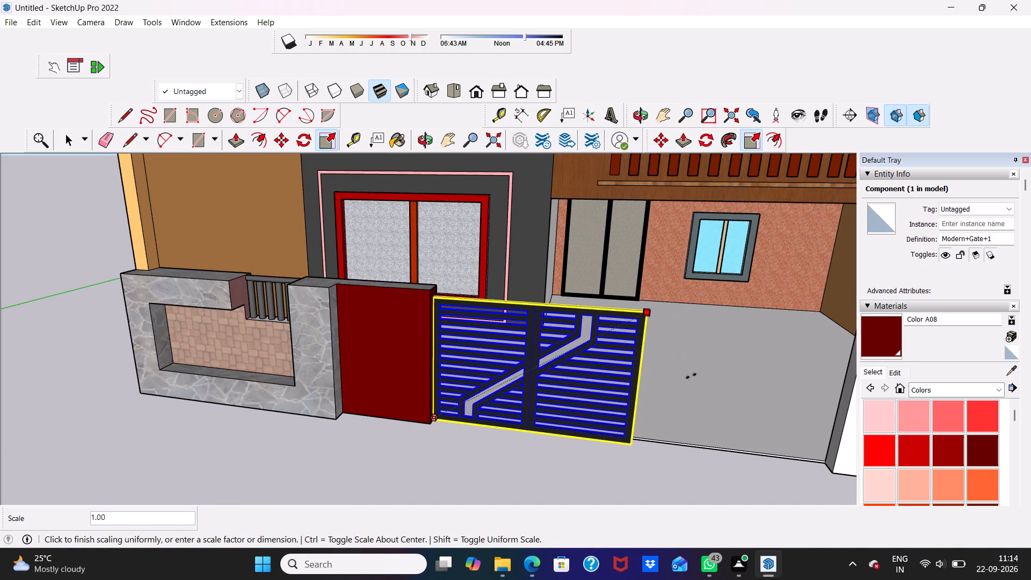
pyautogui.click(678, 287)
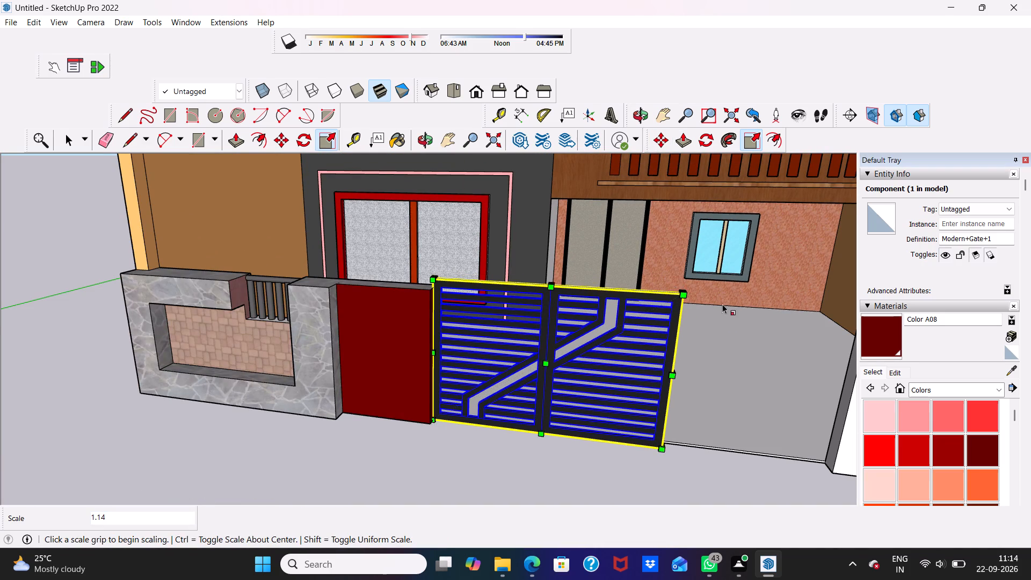
# Widen the gate along the red axis from the dark red pillar towards the white compound wall.
pyautogui.scroll(-1, 715, 319)
pyautogui.moveTo(715, 320); pyautogui.dragTo(584, 305, button='middle')
pyautogui.scroll(2, 567, 351)
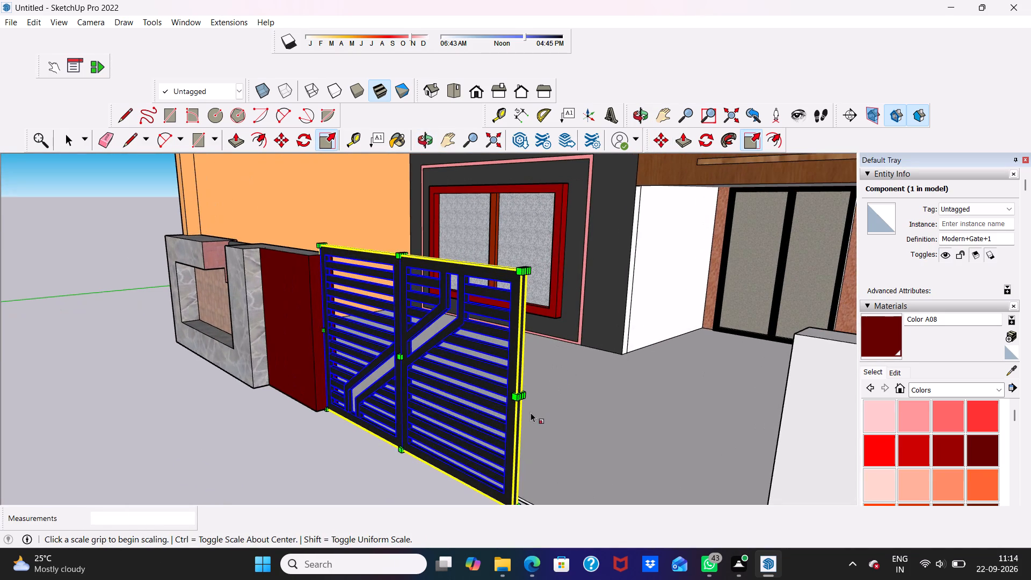
pyautogui.scroll(10, 523, 396)
pyautogui.scroll(-5, 487, 414)
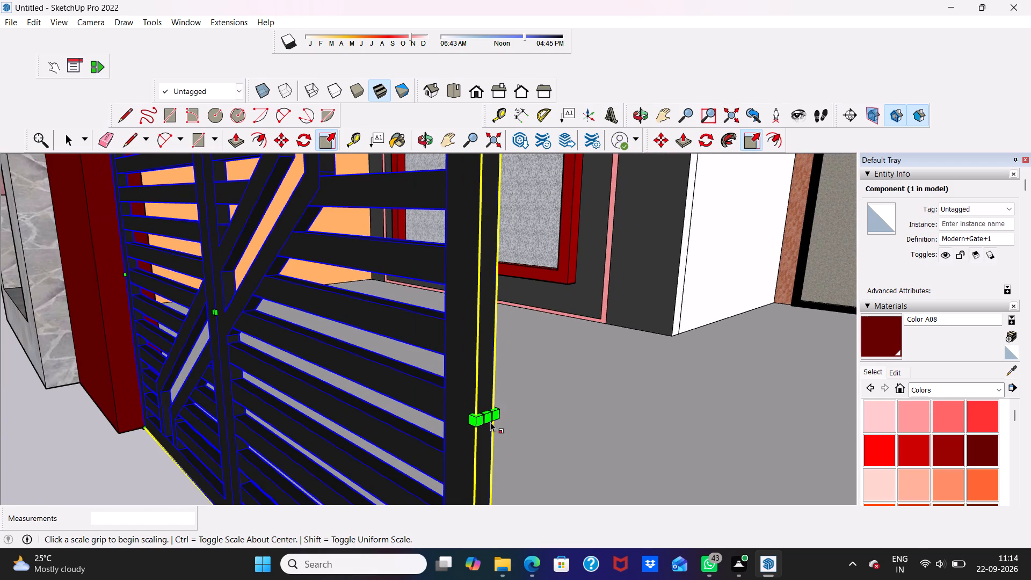
pyautogui.moveTo(488, 419); pyautogui.dragTo(701, 485)
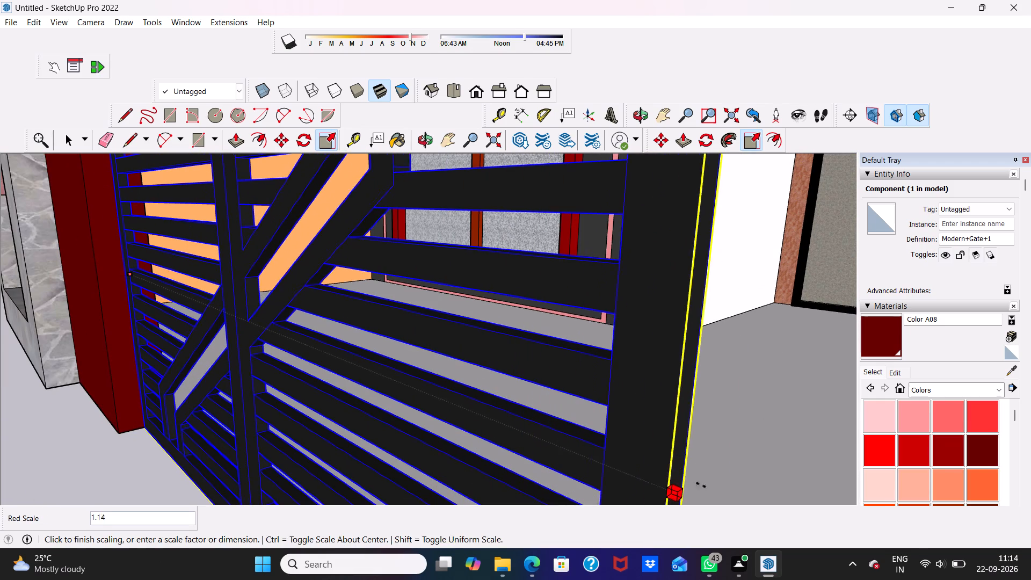
pyautogui.moveTo(701, 485); pyautogui.dragTo(737, 491)
pyautogui.scroll(-20, 692, 408)
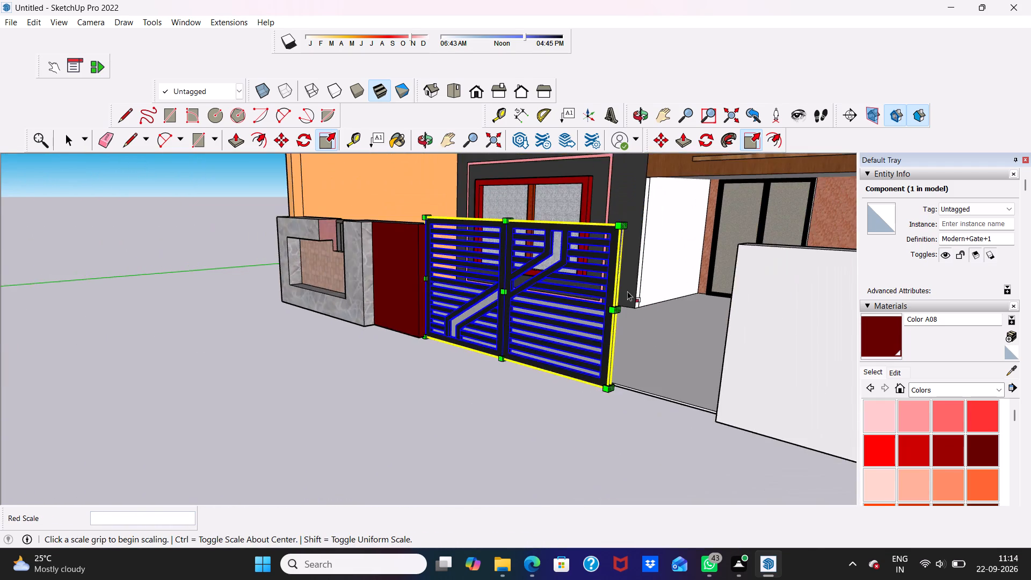
# Widen the gate along the red axis towards the white compound wall, ending with a red scale of 1.16.
pyautogui.scroll(7, 632, 295)
pyautogui.moveTo(540, 352); pyautogui.dragTo(776, 454)
pyautogui.scroll(-10, 739, 382)
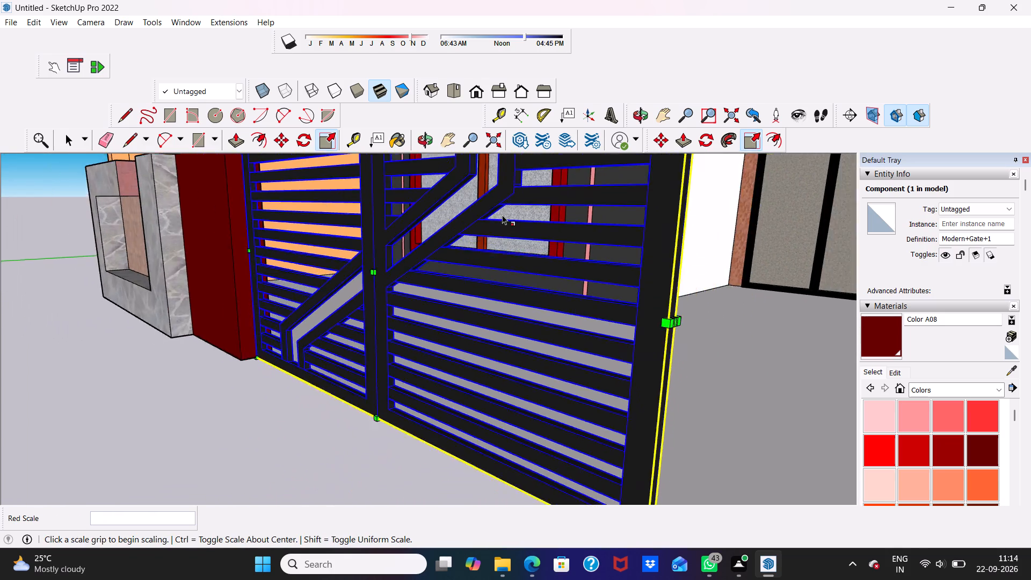
pyautogui.scroll(-4, 502, 215)
pyautogui.scroll(6, 561, 230)
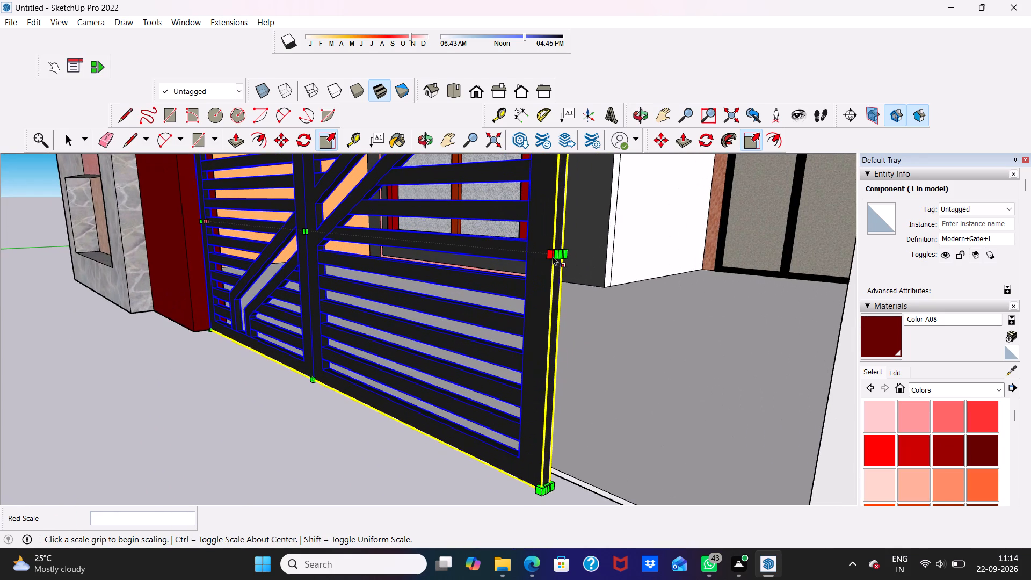
pyautogui.scroll(7, 562, 255)
pyautogui.moveTo(554, 245); pyautogui.dragTo(554, 247)
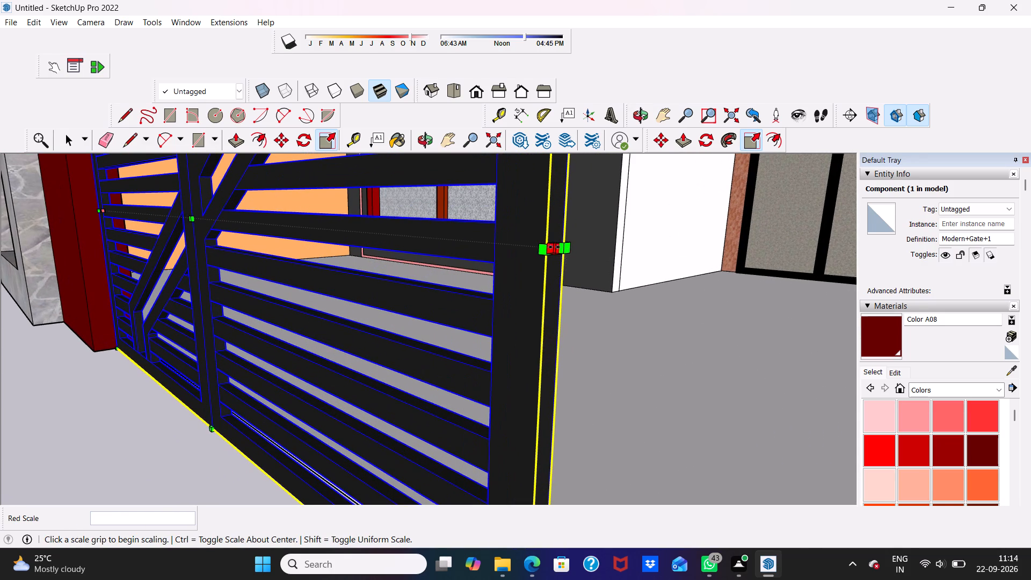
pyautogui.moveTo(554, 247); pyautogui.dragTo(673, 327)
pyautogui.scroll(3, 578, 260)
pyautogui.scroll(-4, 521, 228)
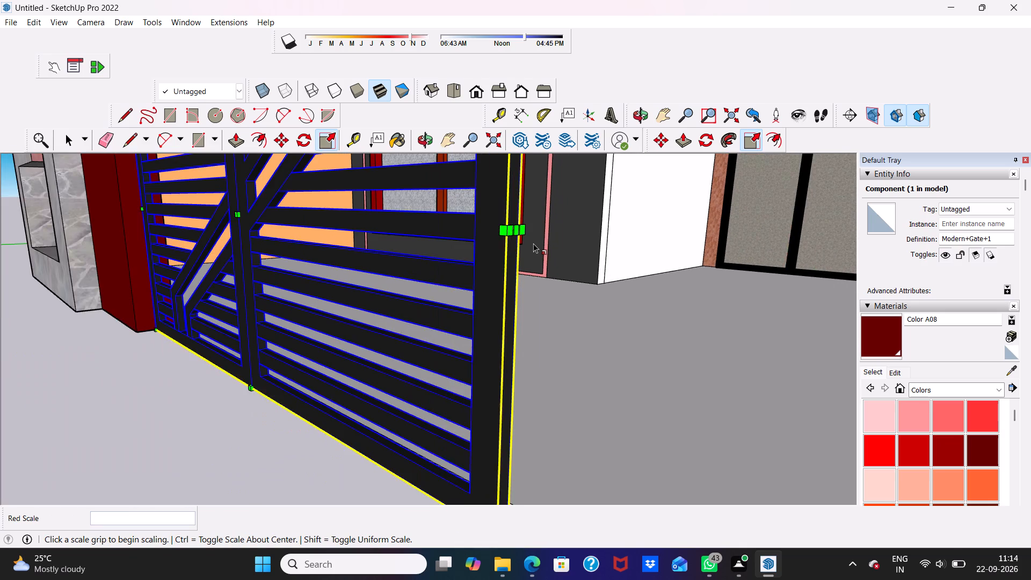
pyautogui.scroll(4, 533, 241)
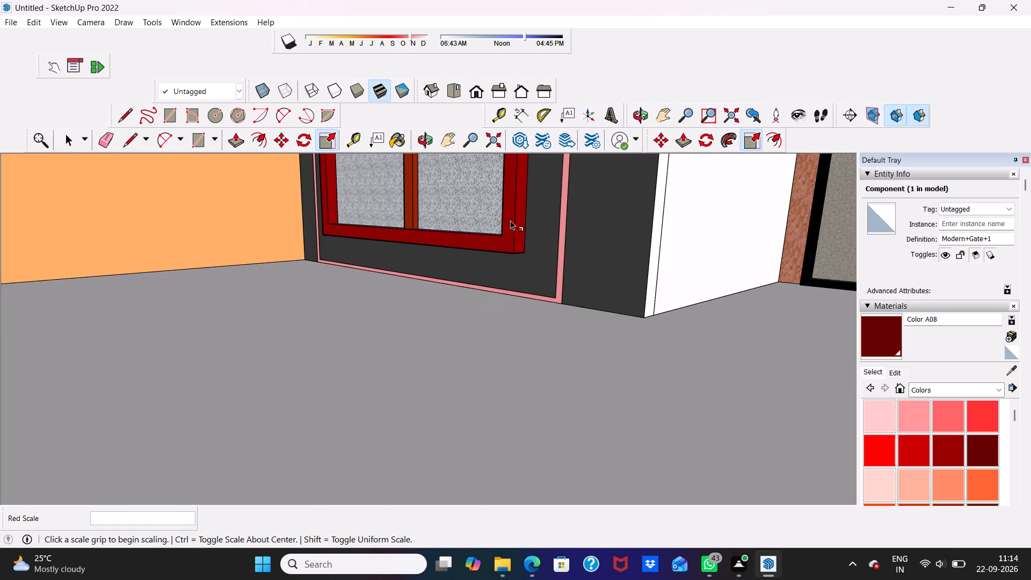
pyautogui.scroll(-3, 438, 236)
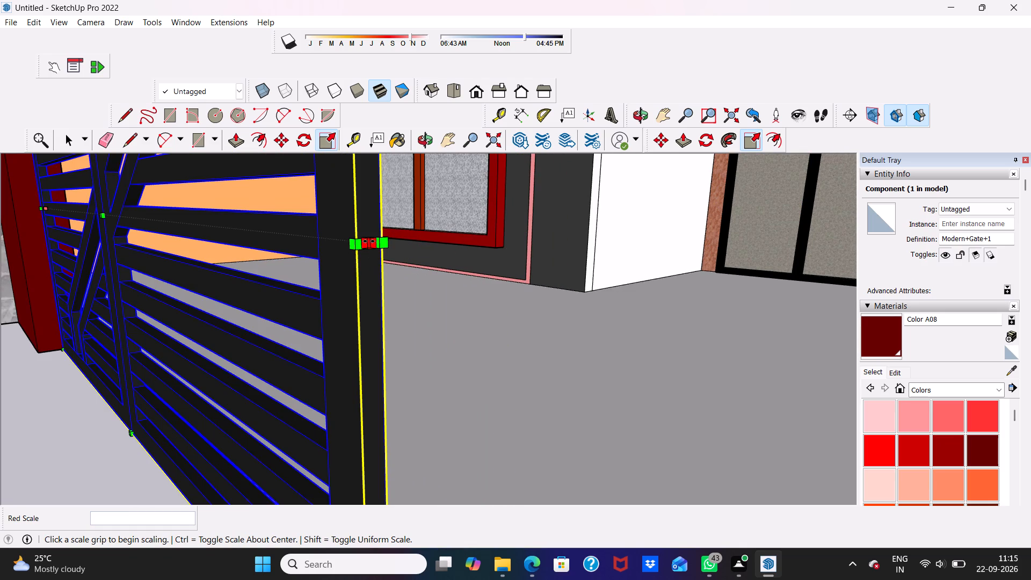
pyautogui.moveTo(369, 241); pyautogui.dragTo(718, 464)
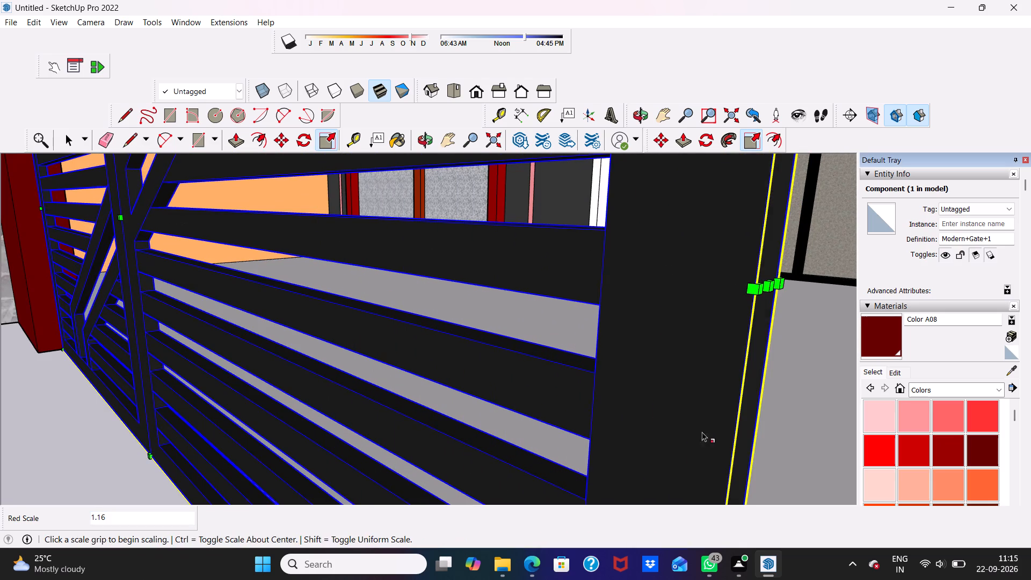
# Stretch the gate further along the red axis until its free edge meets the white compound wall, and deselect it.
pyautogui.scroll(-10, 560, 327)
pyautogui.scroll(3, 576, 282)
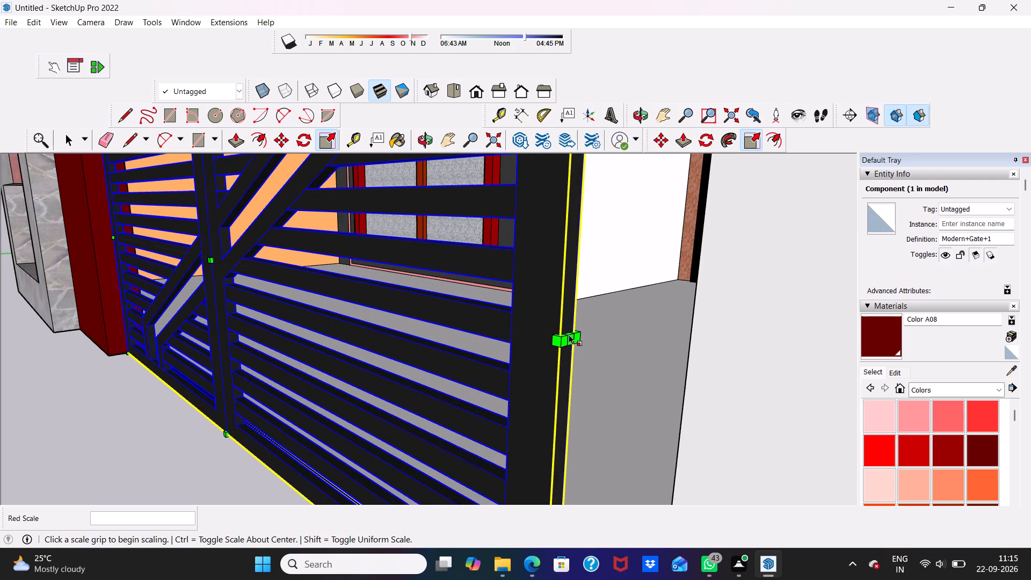
pyautogui.scroll(5, 578, 339)
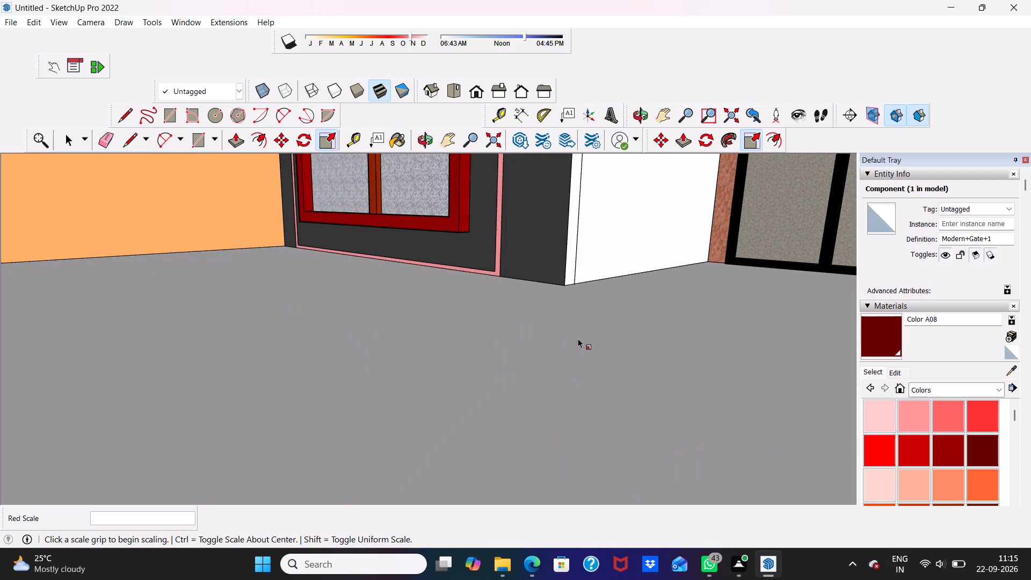
pyautogui.scroll(-4, 568, 345)
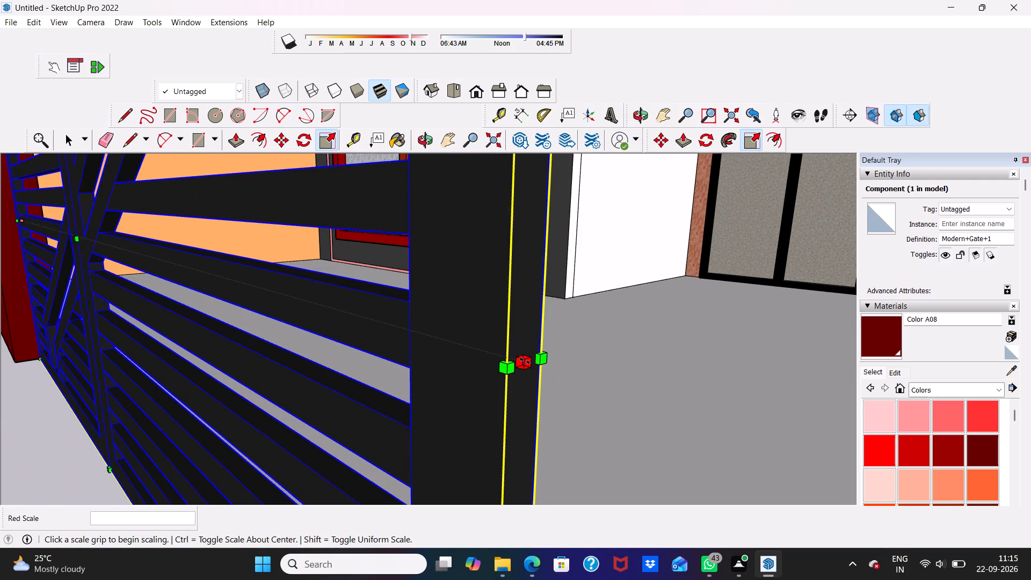
pyautogui.moveTo(525, 361); pyautogui.dragTo(802, 472)
pyautogui.scroll(-3, 660, 354)
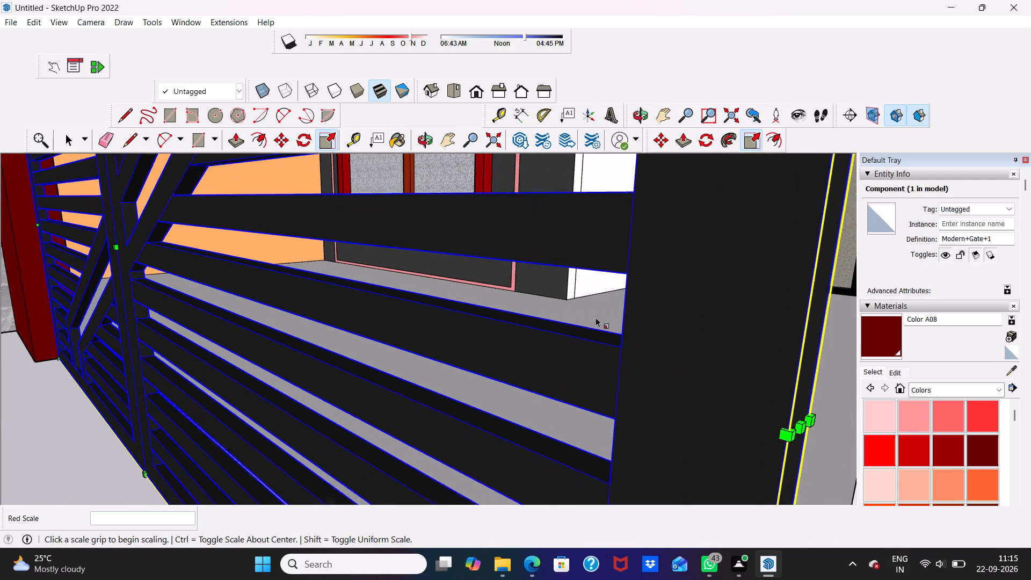
pyautogui.scroll(-1, 596, 317)
pyautogui.scroll(-3, 433, 202)
pyautogui.scroll(2, 681, 351)
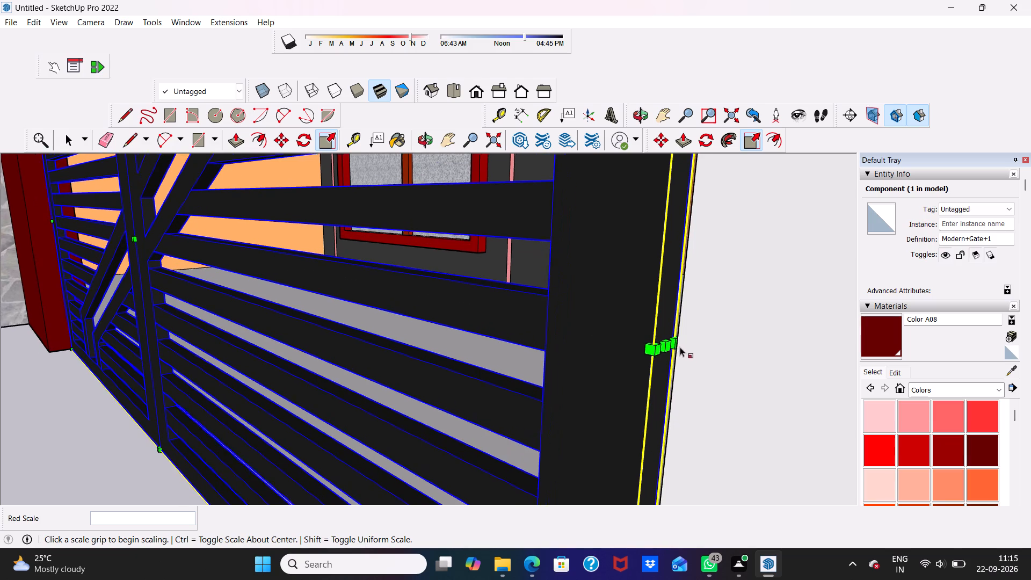
pyautogui.scroll(1, 680, 347)
pyautogui.moveTo(667, 347); pyautogui.dragTo(669, 349)
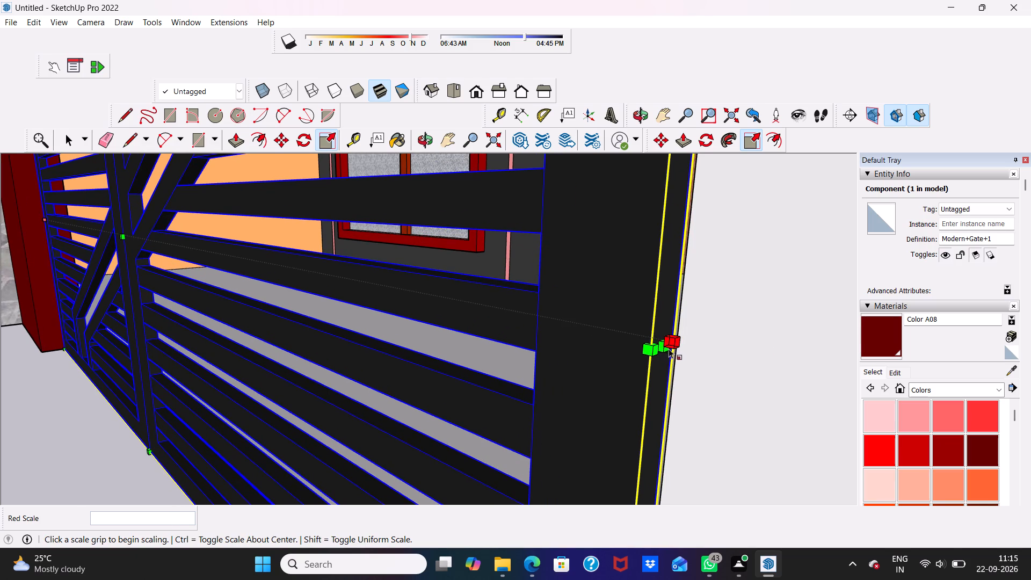
pyautogui.moveTo(669, 349); pyautogui.dragTo(683, 356)
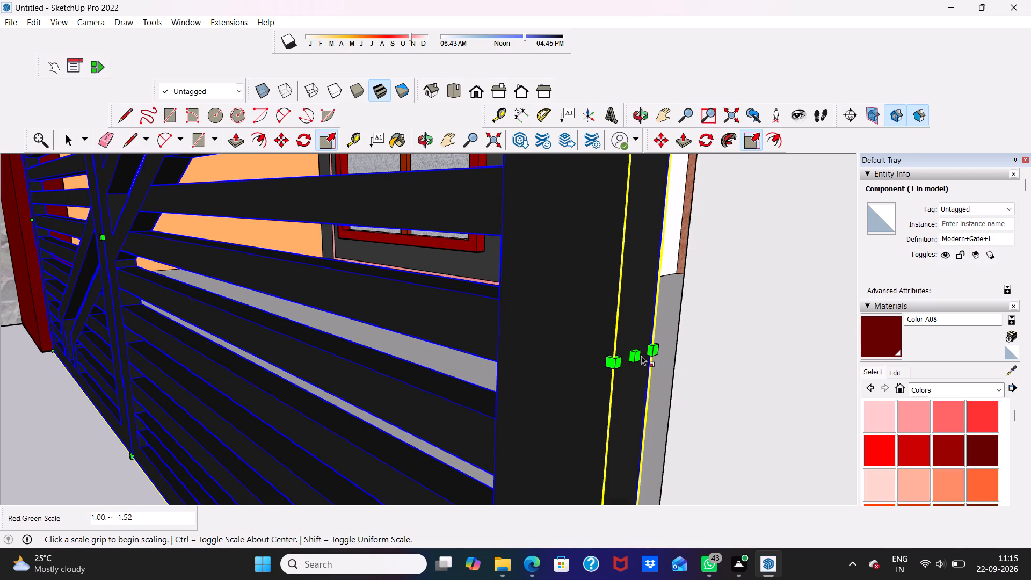
pyautogui.moveTo(637, 359); pyautogui.dragTo(750, 400)
pyautogui.scroll(-4, 558, 315)
pyautogui.moveTo(507, 277); pyautogui.dragTo(634, 252, button='middle')
pyautogui.press('space')
pyautogui.press('space')
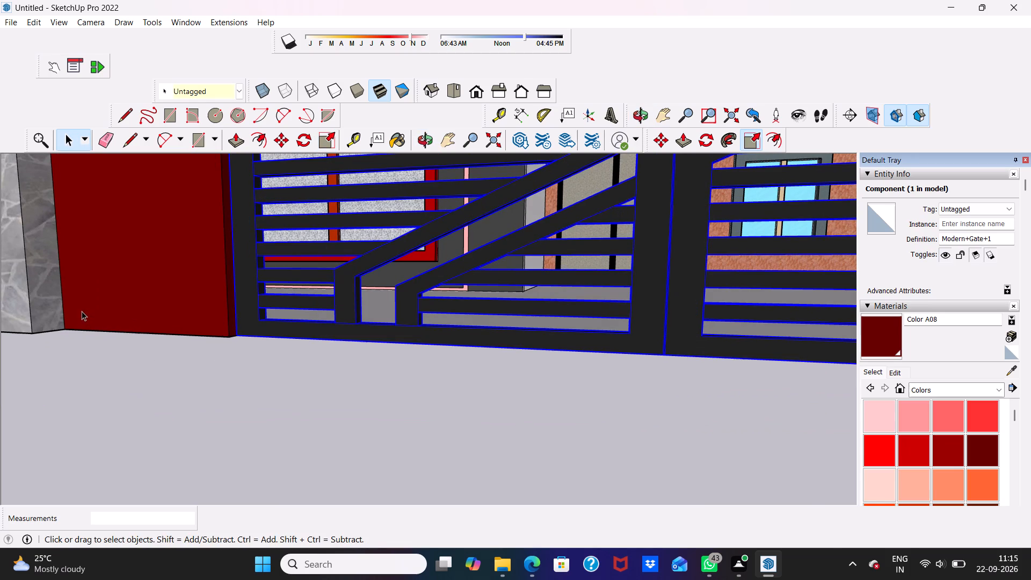
pyautogui.click(43, 379)
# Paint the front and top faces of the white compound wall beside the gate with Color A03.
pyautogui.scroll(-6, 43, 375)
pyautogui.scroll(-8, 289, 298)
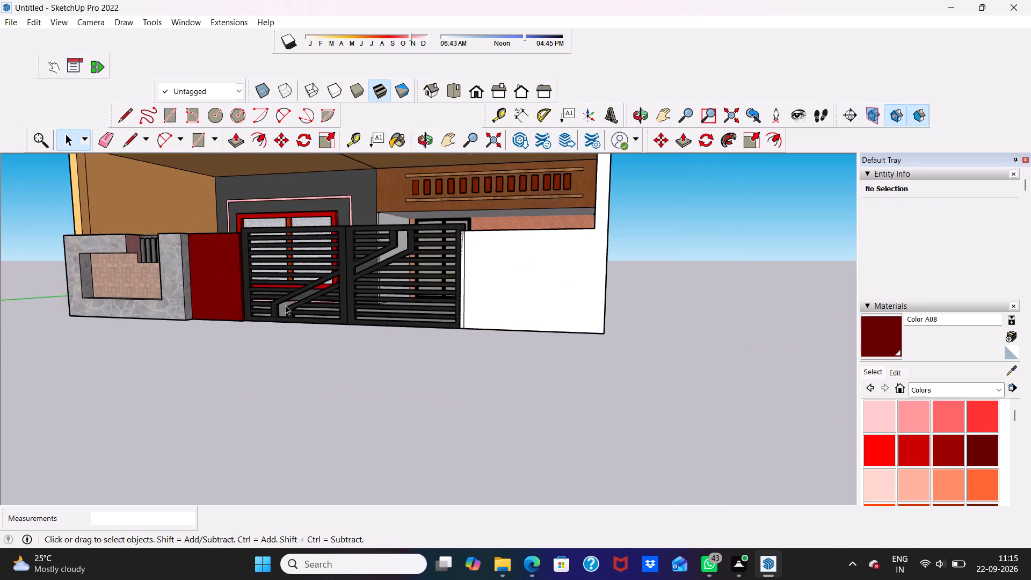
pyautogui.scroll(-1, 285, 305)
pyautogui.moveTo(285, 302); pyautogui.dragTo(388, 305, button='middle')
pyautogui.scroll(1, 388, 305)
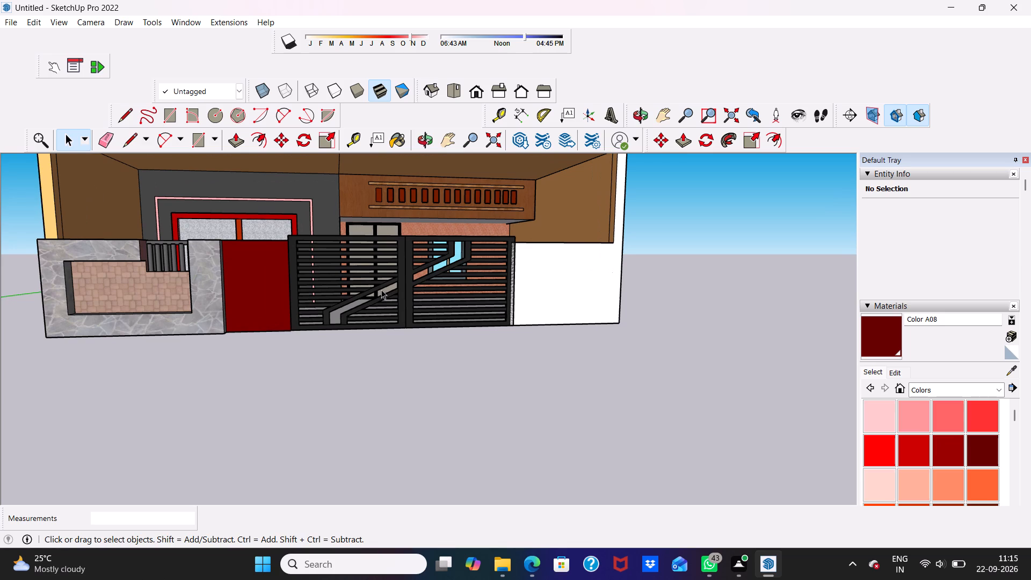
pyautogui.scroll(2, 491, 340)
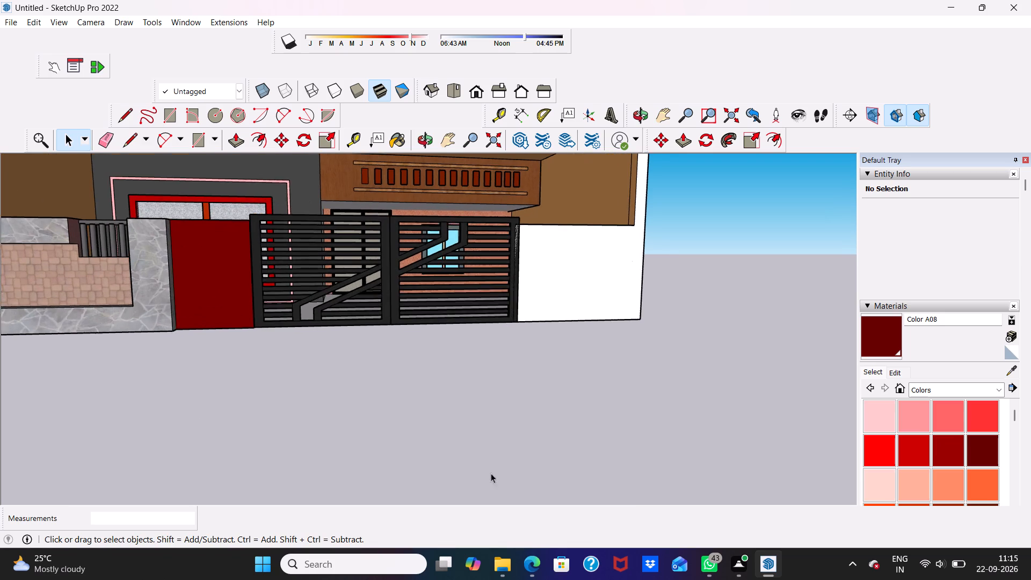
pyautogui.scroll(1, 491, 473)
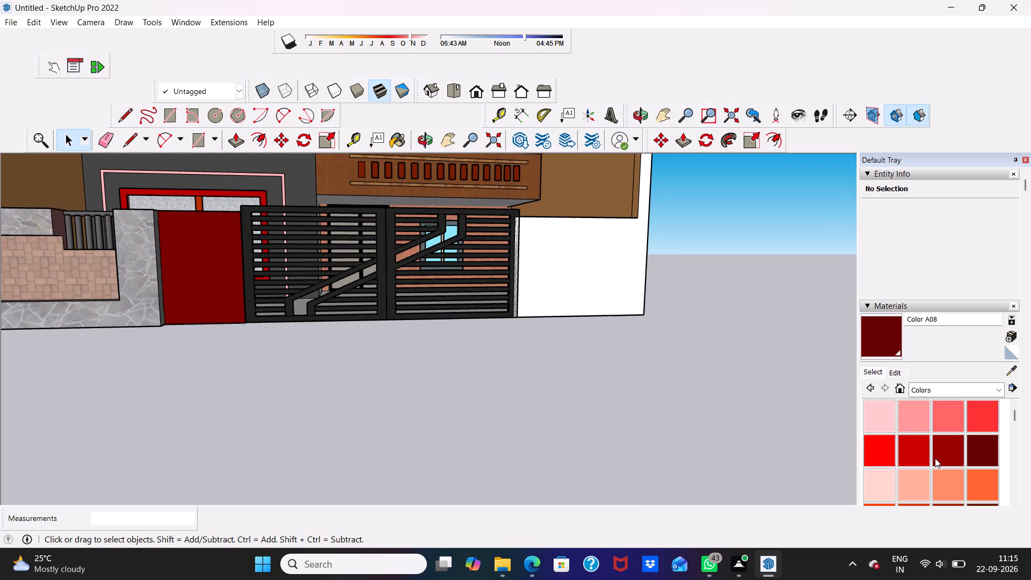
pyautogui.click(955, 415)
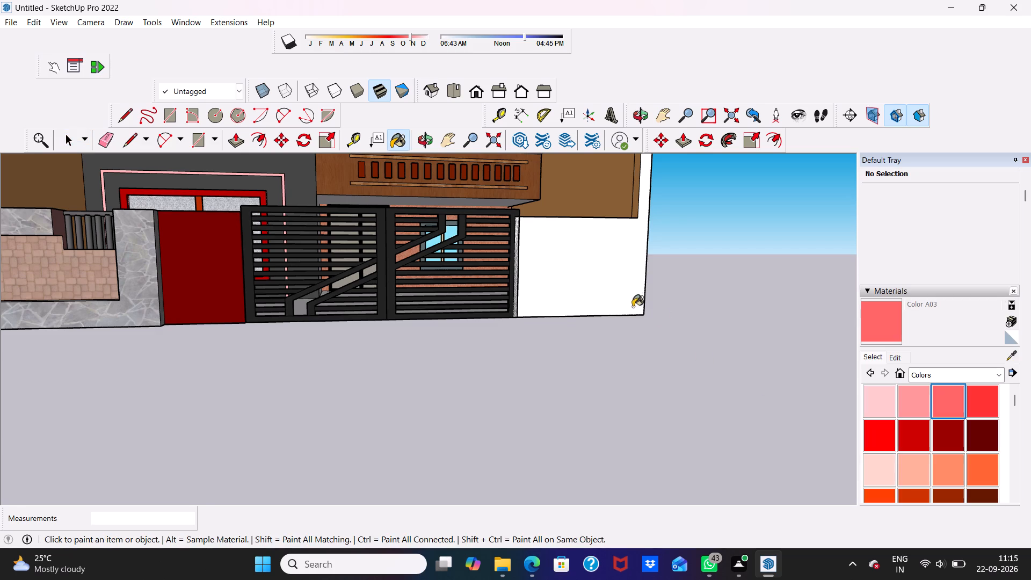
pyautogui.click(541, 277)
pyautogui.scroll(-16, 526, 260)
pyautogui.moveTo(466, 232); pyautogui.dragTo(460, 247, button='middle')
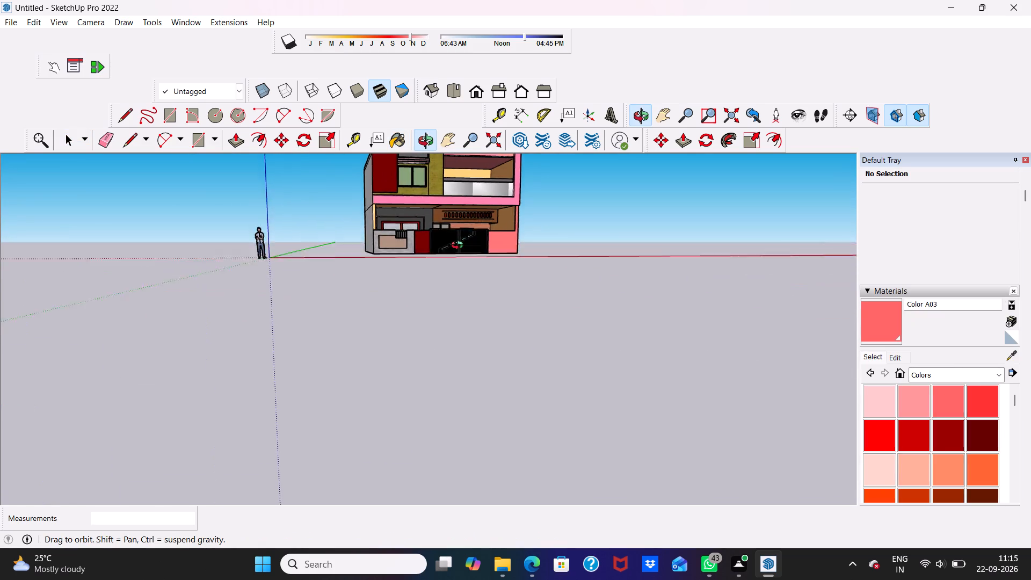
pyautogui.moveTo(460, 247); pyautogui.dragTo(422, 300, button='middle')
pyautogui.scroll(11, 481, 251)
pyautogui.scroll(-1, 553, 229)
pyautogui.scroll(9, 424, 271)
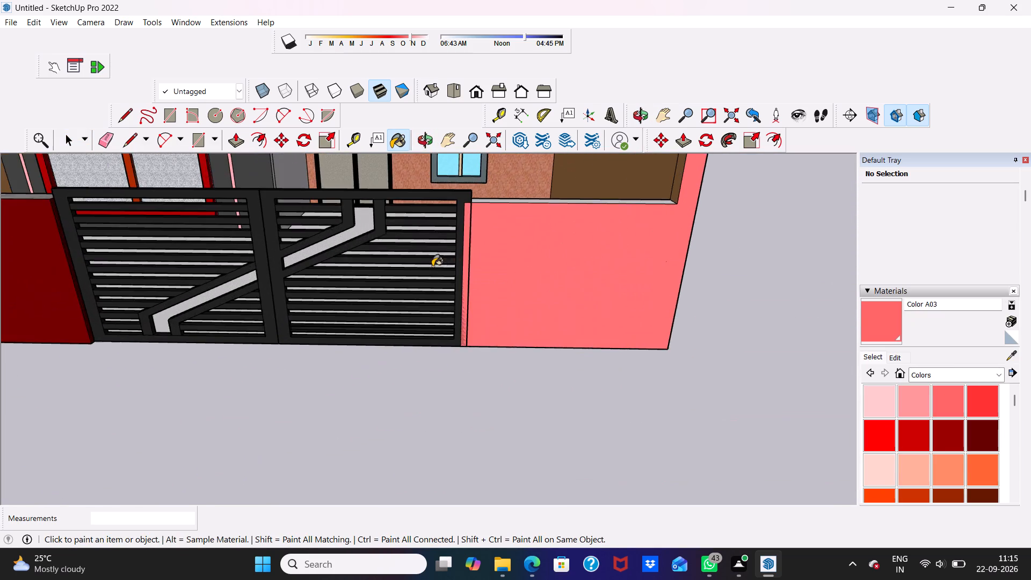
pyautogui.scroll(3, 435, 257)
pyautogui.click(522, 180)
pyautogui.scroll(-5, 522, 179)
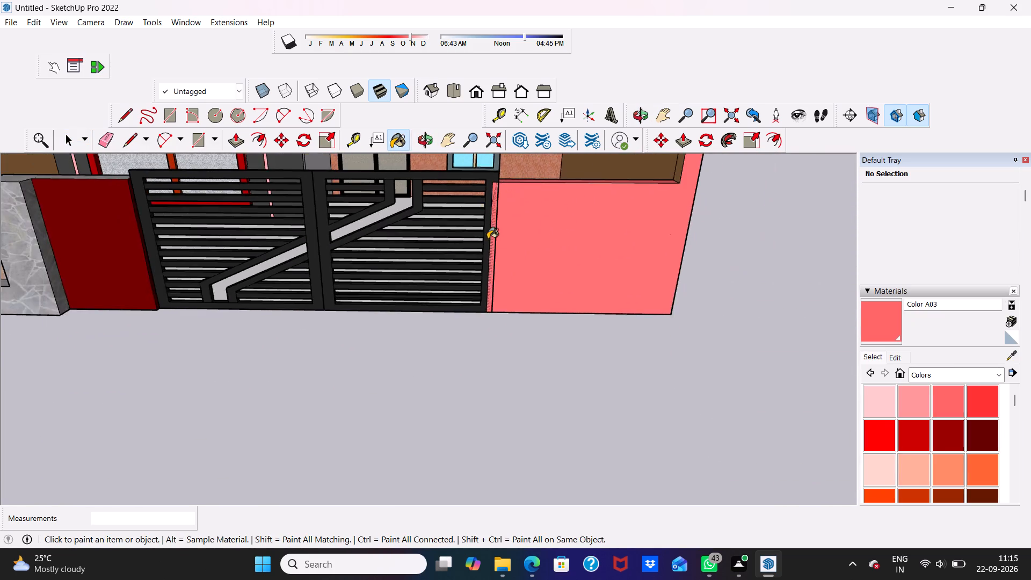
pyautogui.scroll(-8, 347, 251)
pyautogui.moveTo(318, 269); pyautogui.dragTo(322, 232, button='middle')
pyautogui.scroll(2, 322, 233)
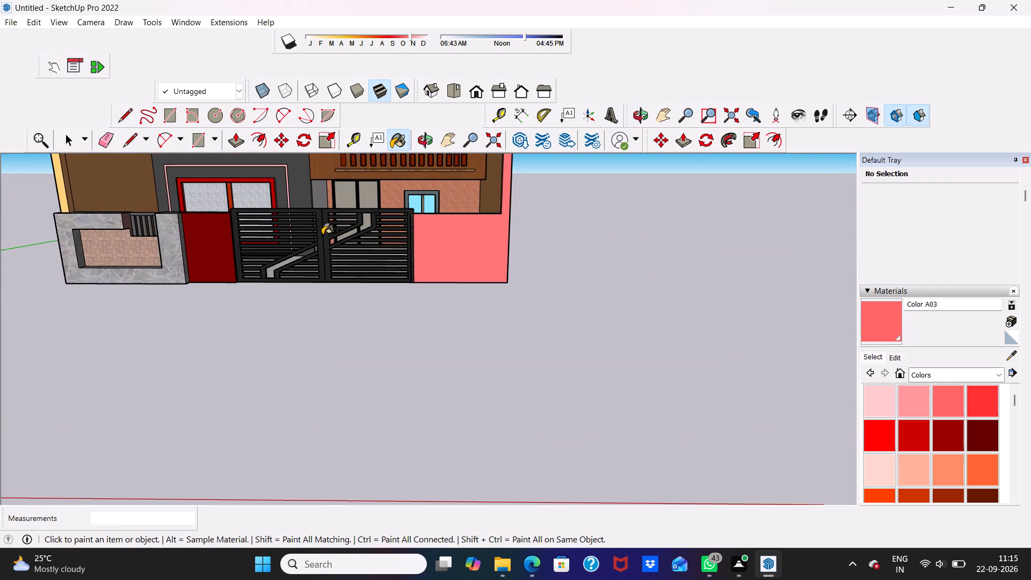
# Paint the front and top faces of the compound wall beside the gate with dark red Color A08.
pyautogui.click(988, 427)
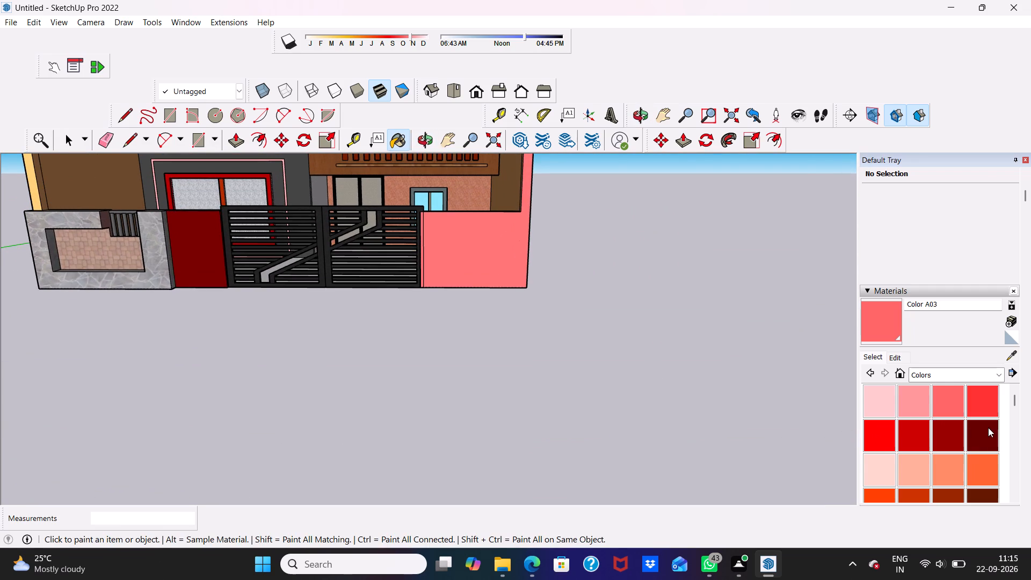
pyautogui.scroll(1, 467, 249)
pyautogui.click(466, 245)
pyautogui.moveTo(434, 249); pyautogui.dragTo(412, 385, button='middle')
pyautogui.scroll(2, 427, 321)
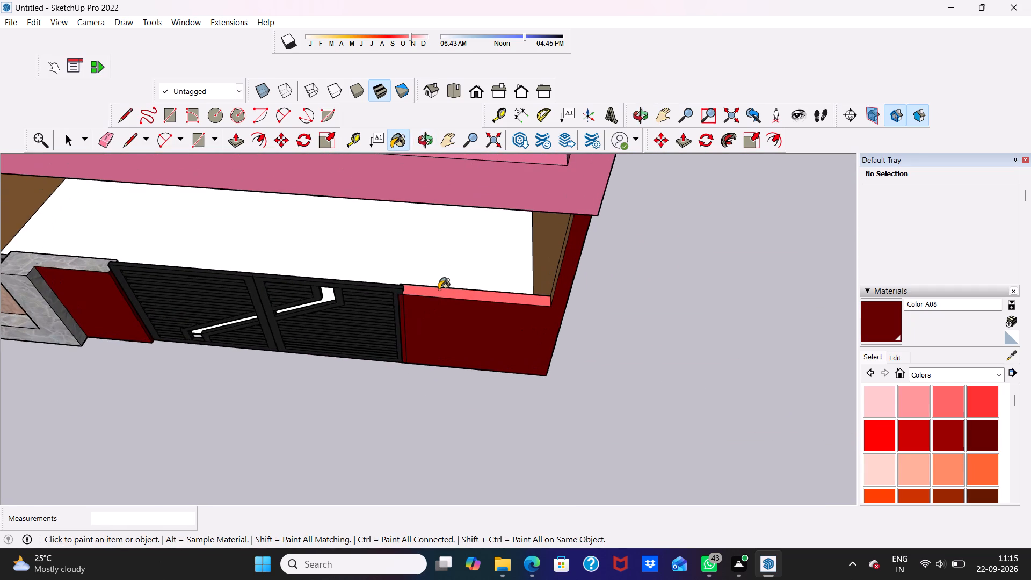
pyautogui.click(438, 292)
pyautogui.moveTo(513, 279); pyautogui.dragTo(590, 264, button='middle')
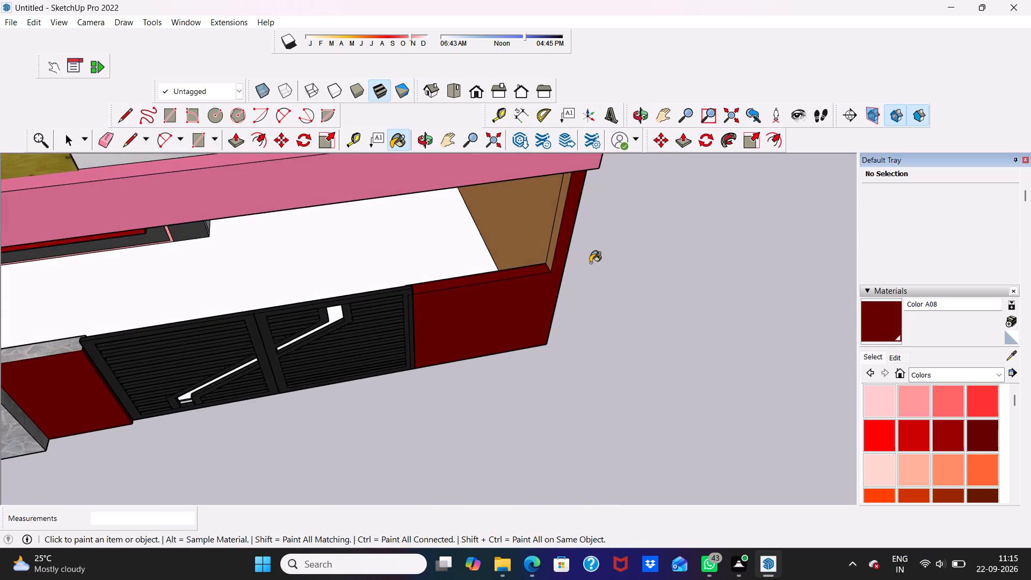
pyautogui.scroll(3, 589, 258)
pyautogui.scroll(-3, 512, 302)
pyautogui.moveTo(510, 307); pyautogui.dragTo(395, 188, button='middle')
pyautogui.press('space')
# Examine the whole front elevation with the gate and compound wall in place.
pyautogui.scroll(-1, 450, 250)
pyautogui.moveTo(450, 250); pyautogui.dragTo(567, 214, button='middle')
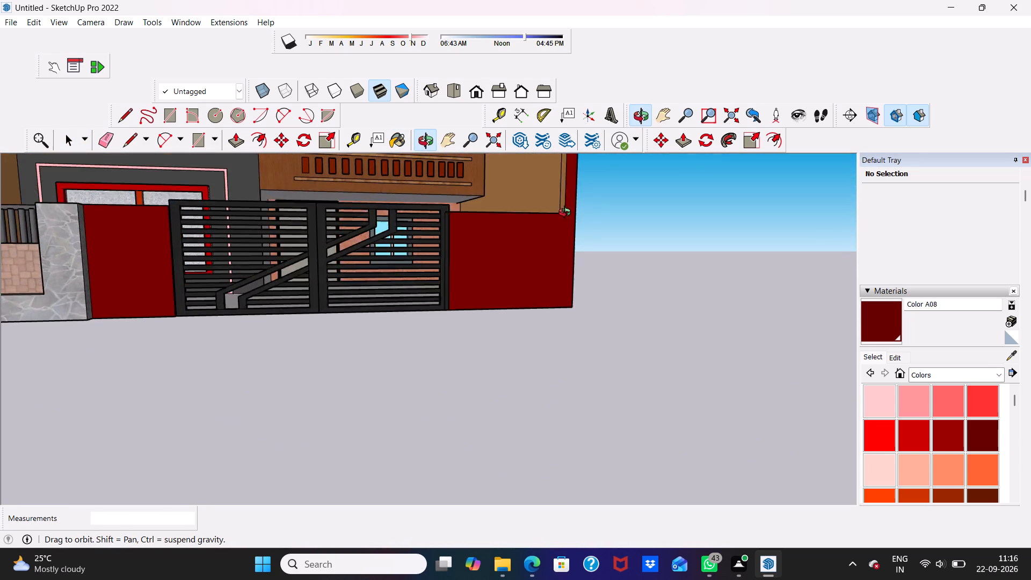
pyautogui.moveTo(567, 214); pyautogui.dragTo(628, 261, button='middle')
pyautogui.scroll(-6, 191, 233)
pyautogui.scroll(1, 284, 289)
pyautogui.scroll(-9, 215, 249)
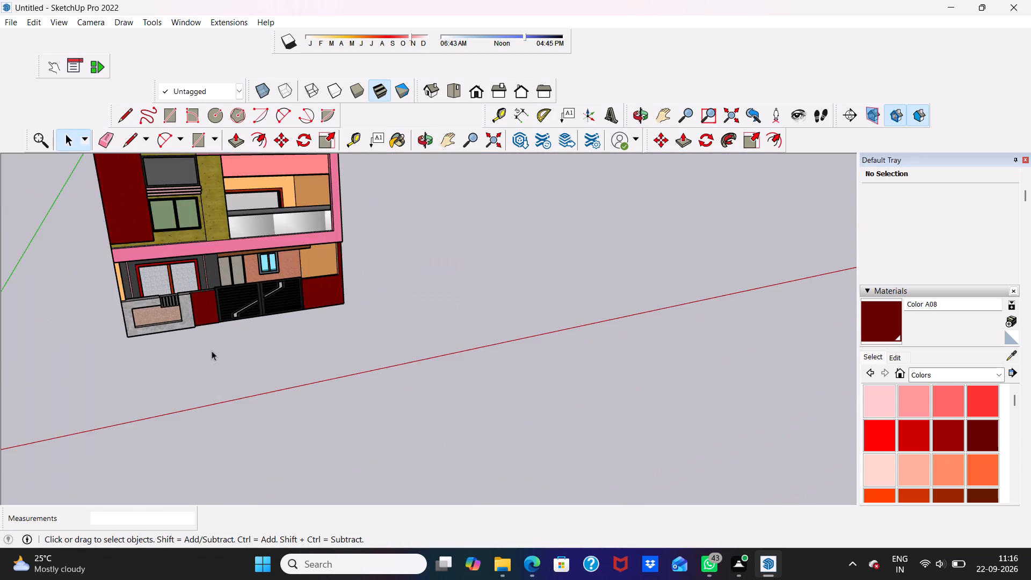
pyautogui.scroll(-4, 212, 351)
pyautogui.moveTo(204, 333); pyautogui.dragTo(82, 389, button='middle')
pyautogui.scroll(-5, 183, 259)
pyautogui.moveTo(83, 197); pyautogui.dragTo(117, 218, button='middle')
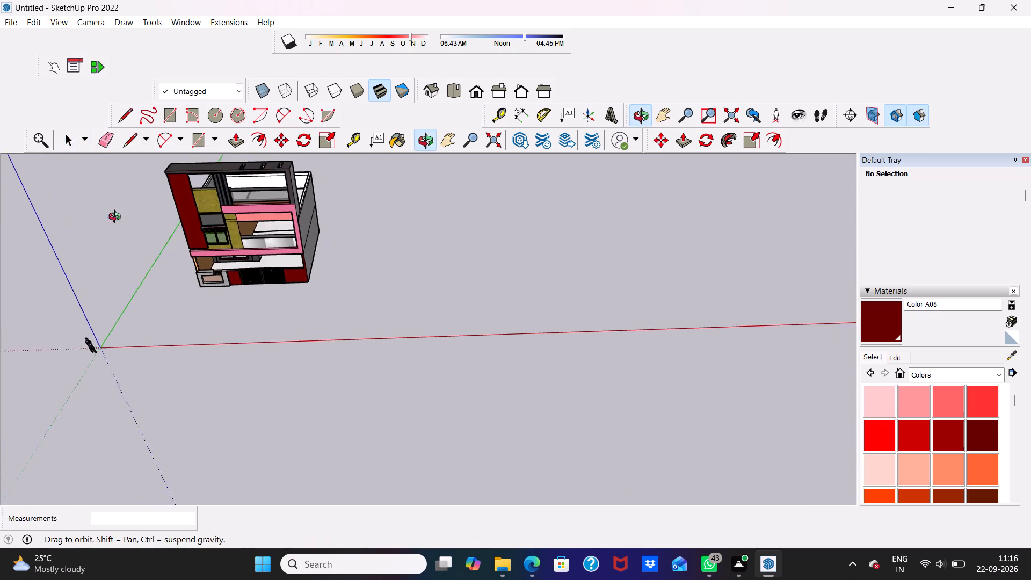
pyautogui.moveTo(117, 218); pyautogui.dragTo(128, 216, button='middle')
pyautogui.moveTo(177, 202); pyautogui.dragTo(209, 82, button='middle')
pyautogui.scroll(4, 272, 228)
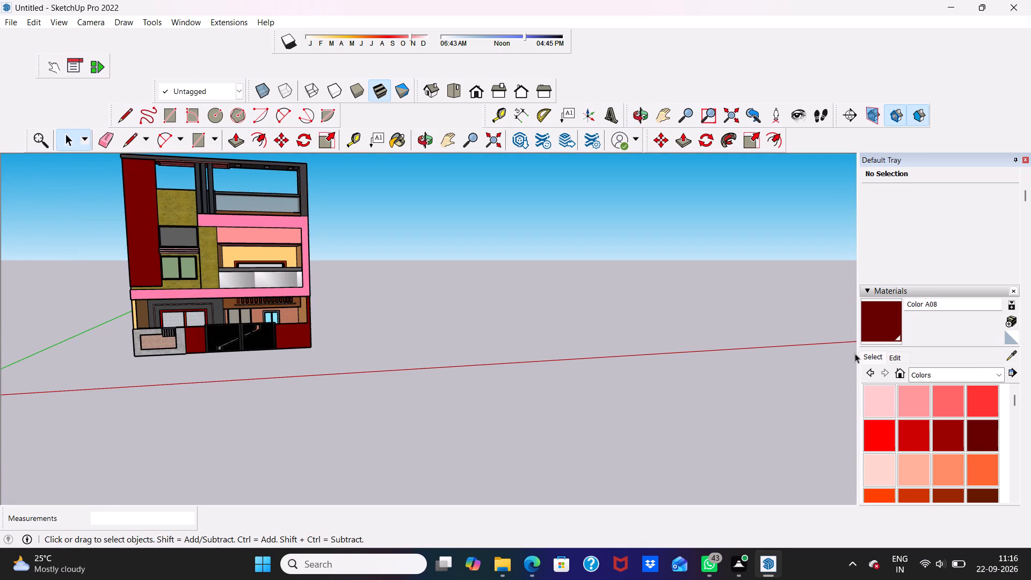
pyautogui.scroll(1, 891, 386)
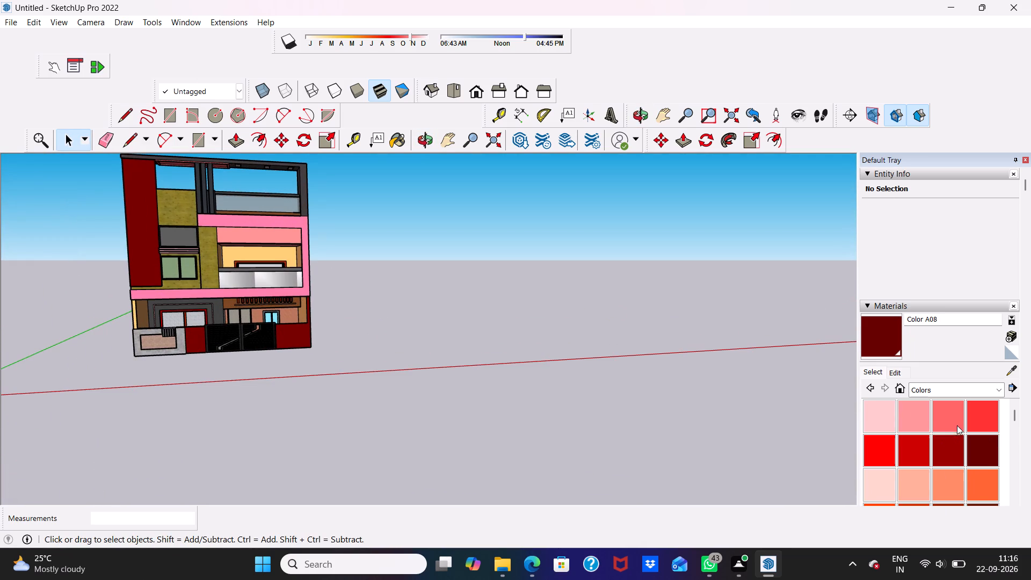
# Paint the side wall beside the gate end with Color B03, covering both storeys, the parapet band and the taller front section.
pyautogui.click(957, 485)
pyautogui.scroll(3, 108, 171)
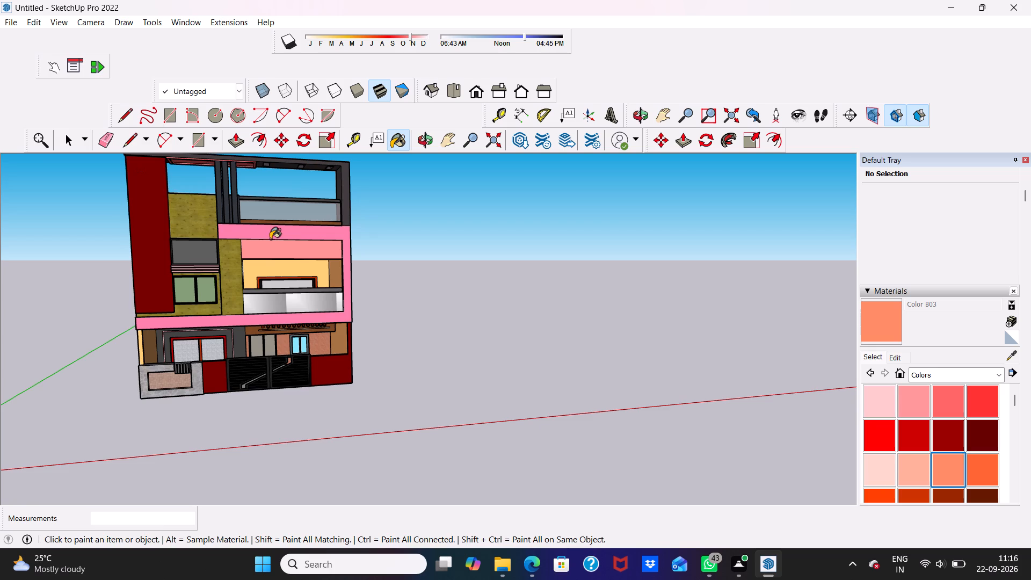
pyautogui.moveTo(270, 240); pyautogui.dragTo(0, 306, button='middle')
pyautogui.scroll(3, 416, 298)
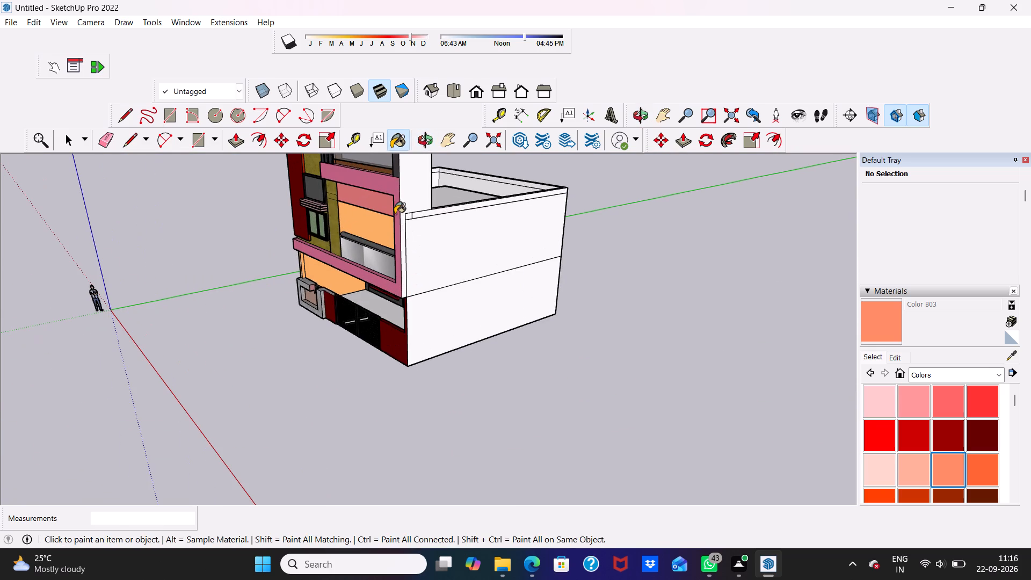
pyautogui.click(404, 200)
pyautogui.scroll(4, 426, 241)
pyautogui.click(426, 241)
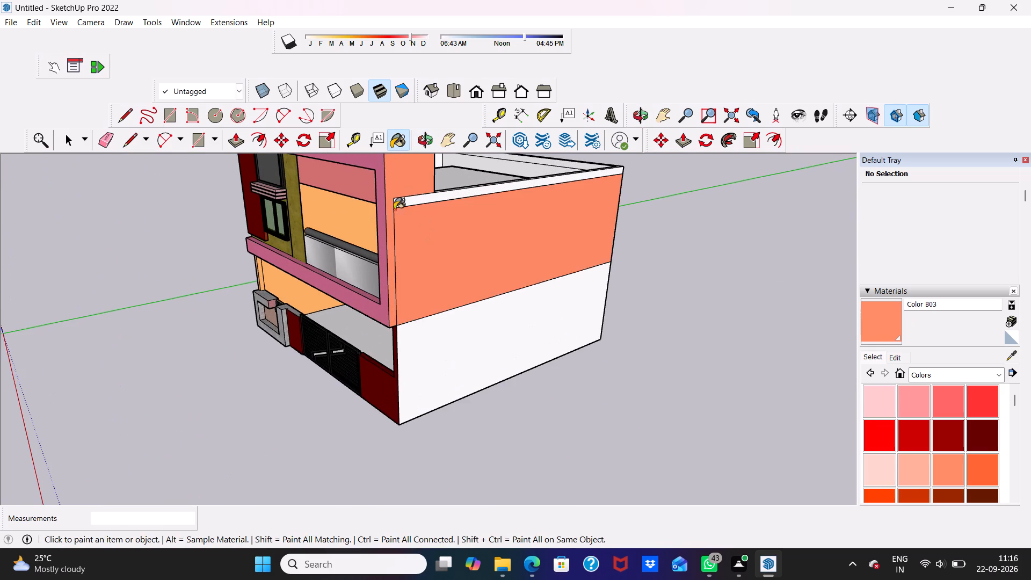
pyautogui.click(408, 205)
pyautogui.click(397, 205)
pyautogui.scroll(3, 402, 201)
pyautogui.click(419, 201)
pyautogui.scroll(-4, 438, 227)
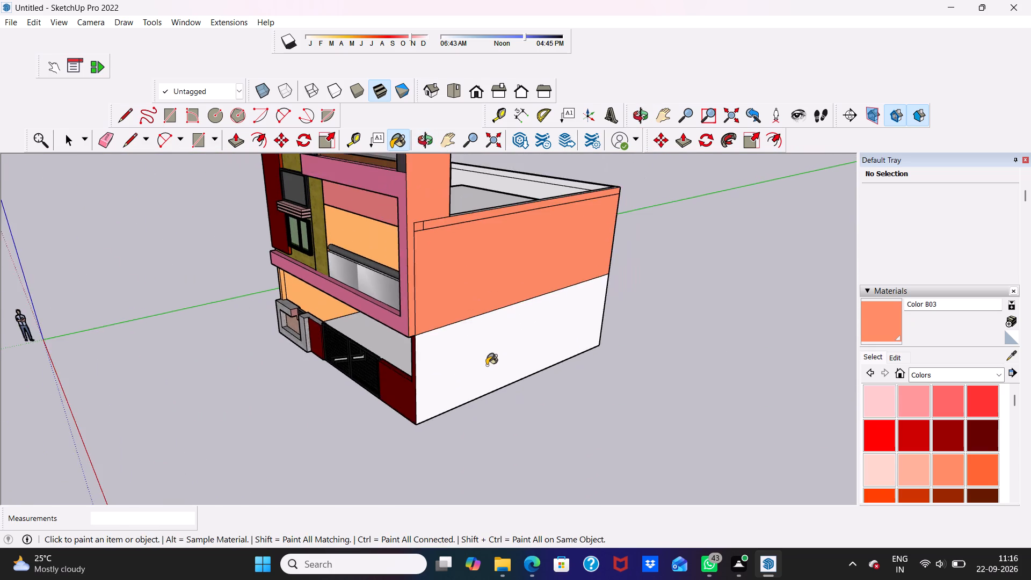
pyautogui.moveTo(487, 366); pyautogui.dragTo(399, 292, button='middle')
pyautogui.click(401, 336)
# Paint the rear wall's upper and lower storeys, its parapet band and both parapet corner pieces with Color B03.
pyautogui.scroll(-5, 352, 288)
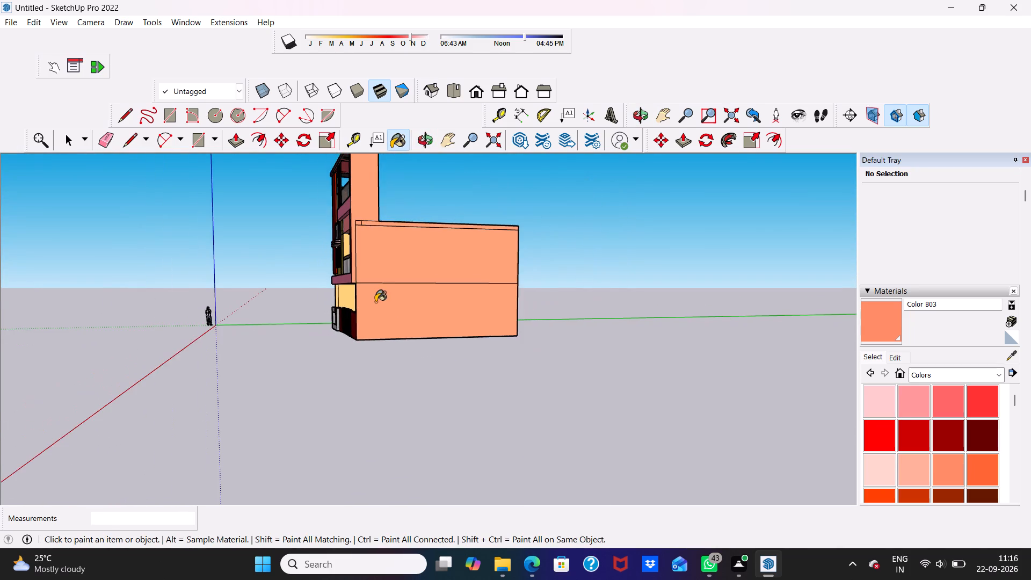
pyautogui.moveTo(375, 302); pyautogui.dragTo(0, 336, button='middle')
pyautogui.scroll(3, 253, 343)
pyautogui.click(456, 261)
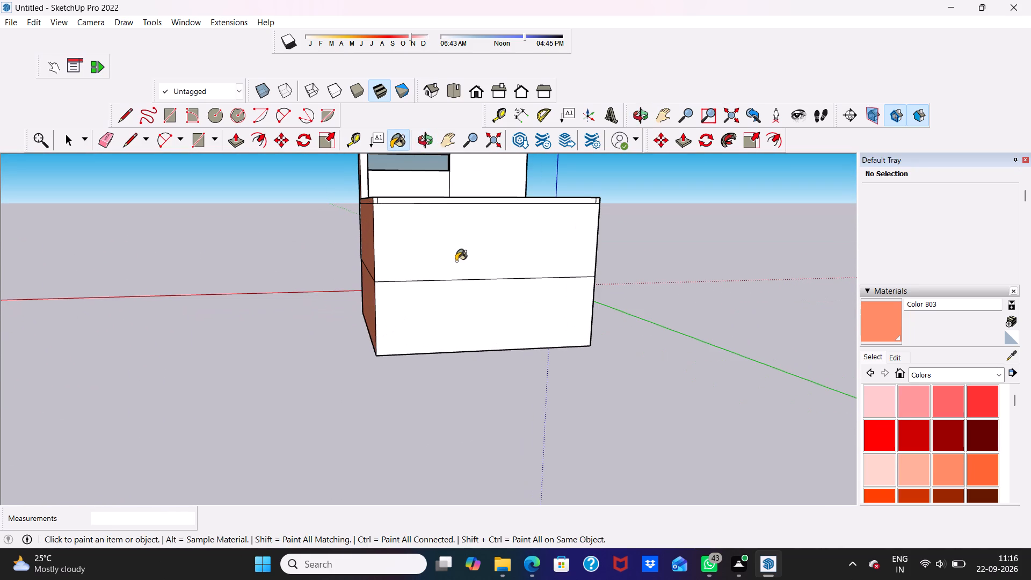
pyautogui.scroll(4, 448, 247)
pyautogui.click(432, 180)
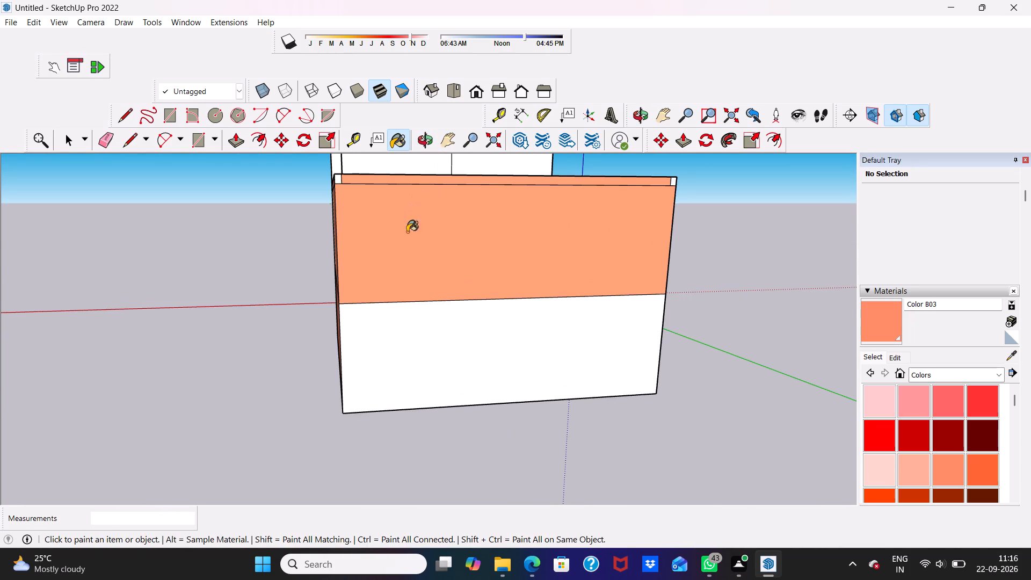
pyautogui.click(432, 347)
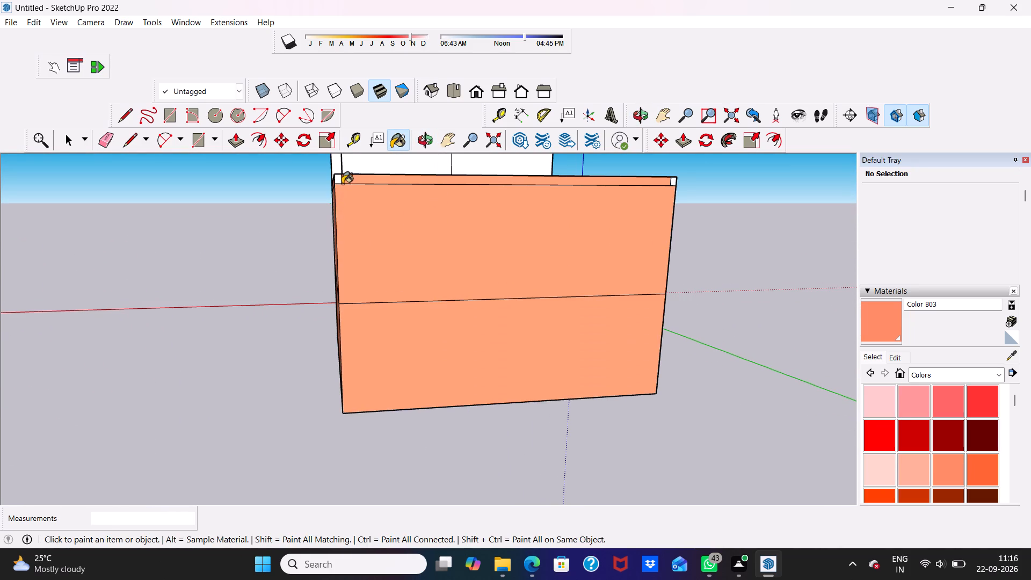
pyautogui.moveTo(337, 180); pyautogui.dragTo(326, 173)
pyautogui.scroll(2, 343, 183)
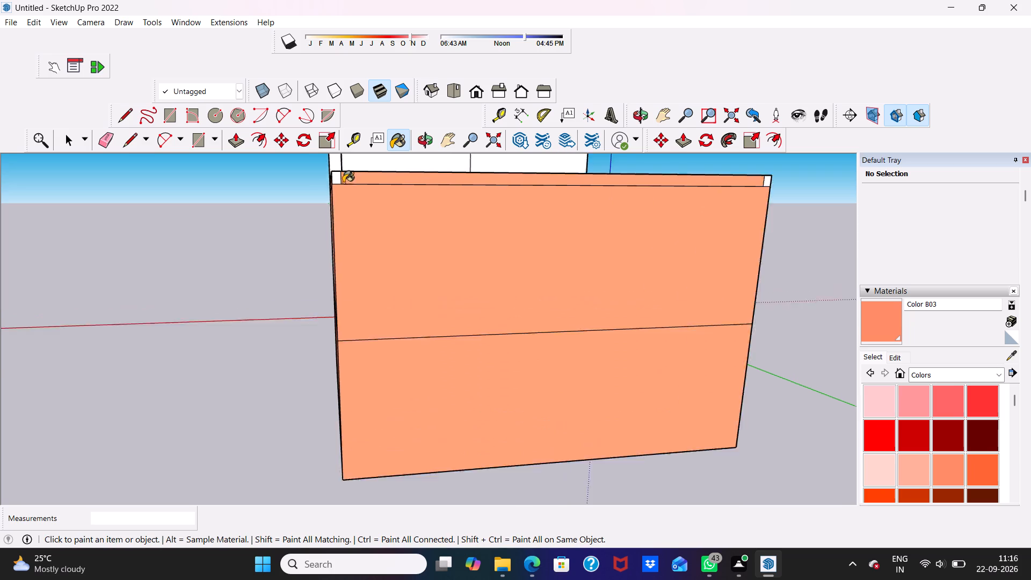
pyautogui.scroll(7, 343, 183)
pyautogui.click(367, 170)
pyautogui.scroll(-11, 318, 238)
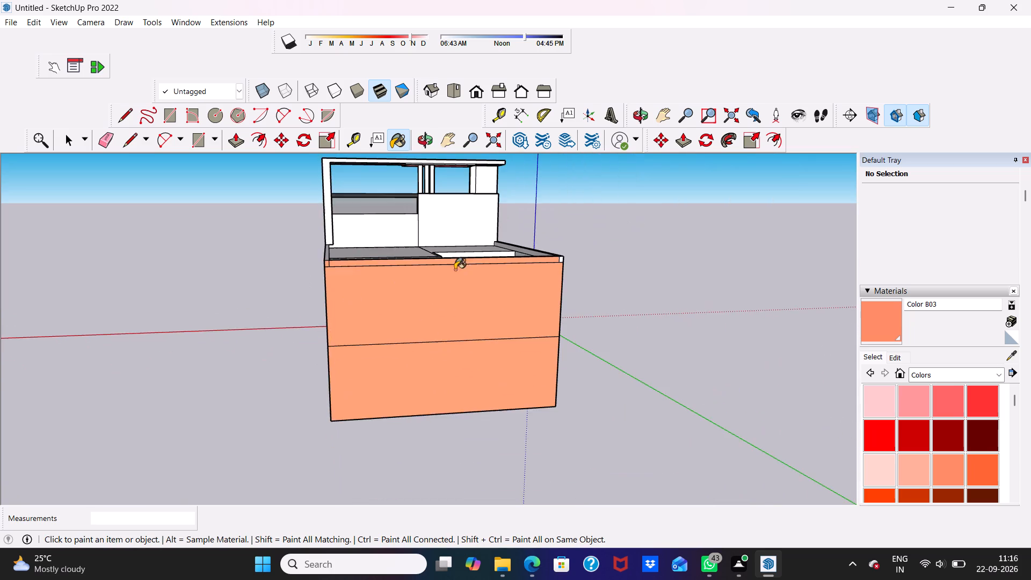
pyautogui.scroll(9, 564, 243)
pyautogui.click(546, 266)
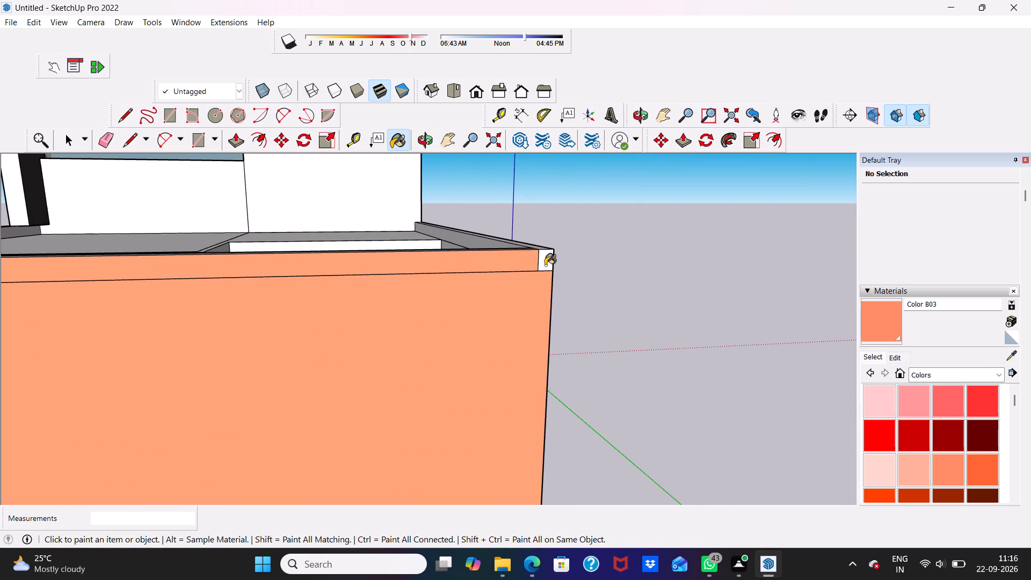
# Paint the upper storey and parapet band of the opposite side wall with Color B03.
pyautogui.scroll(-3, 546, 266)
pyautogui.moveTo(547, 266); pyautogui.dragTo(317, 319, button='middle')
pyautogui.click(316, 322)
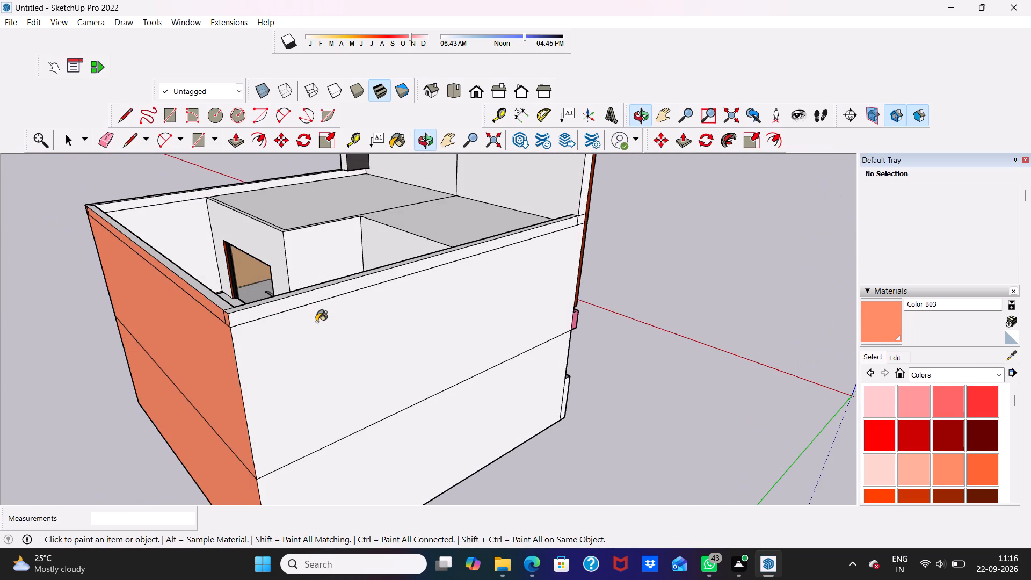
pyautogui.click(299, 295)
pyautogui.click(266, 299)
# Paint the top faces of the rear parapet and the adjoining side parapet with Color B03.
pyautogui.scroll(2, 257, 296)
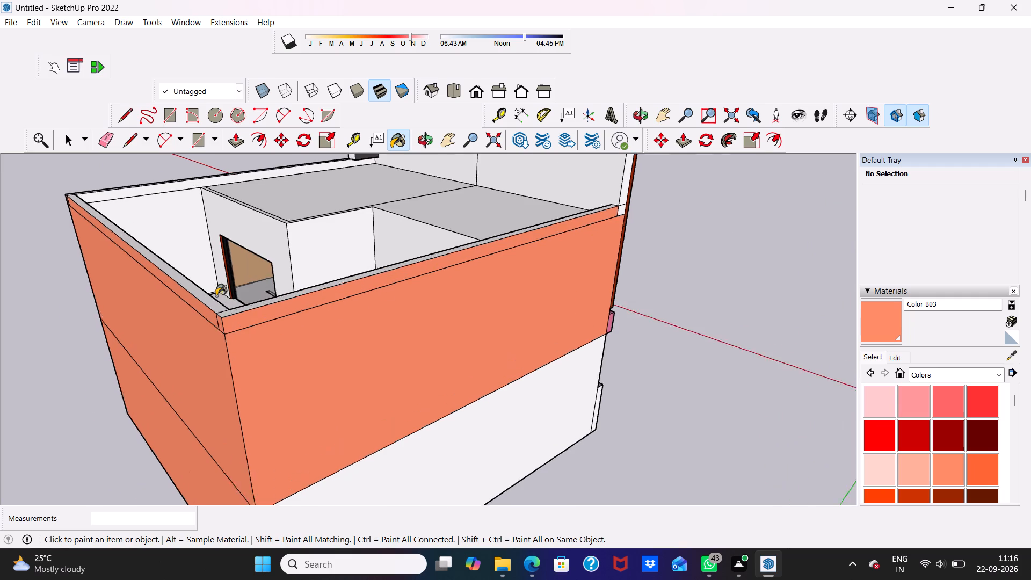
pyautogui.scroll(2, 216, 296)
pyautogui.scroll(4, 116, 289)
pyautogui.click(185, 273)
pyautogui.scroll(-5, 181, 266)
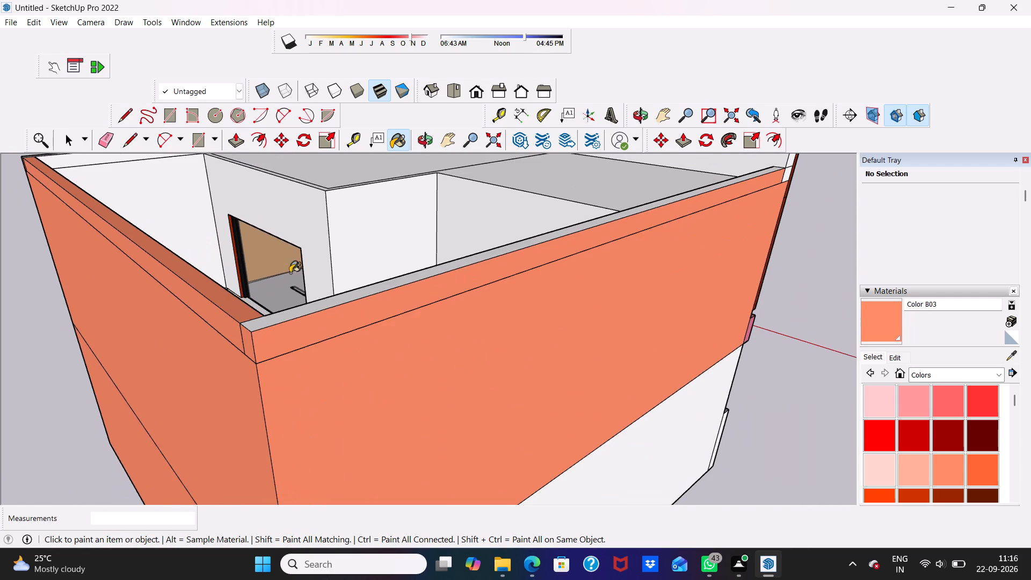
pyautogui.scroll(1, 287, 288)
pyautogui.click(272, 329)
# Push/Pull the inner face of the side parapet 18' 1 13/16" inward across the open roof.
pyautogui.scroll(-3, 253, 316)
pyautogui.moveTo(253, 316); pyautogui.dragTo(336, 309, button='middle')
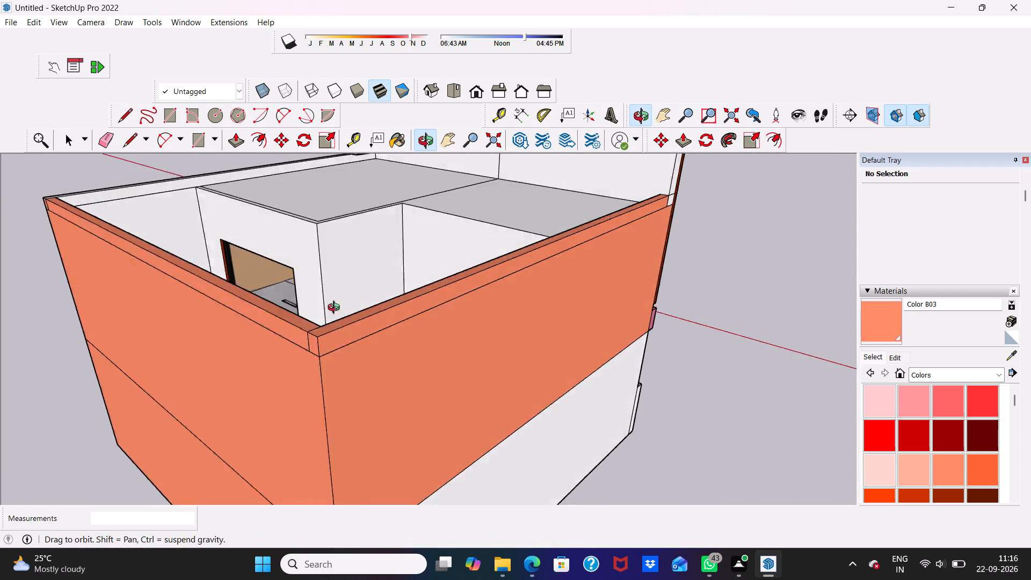
pyautogui.moveTo(336, 309); pyautogui.dragTo(586, 308, button='middle')
pyautogui.scroll(2, 586, 308)
pyautogui.press('space')
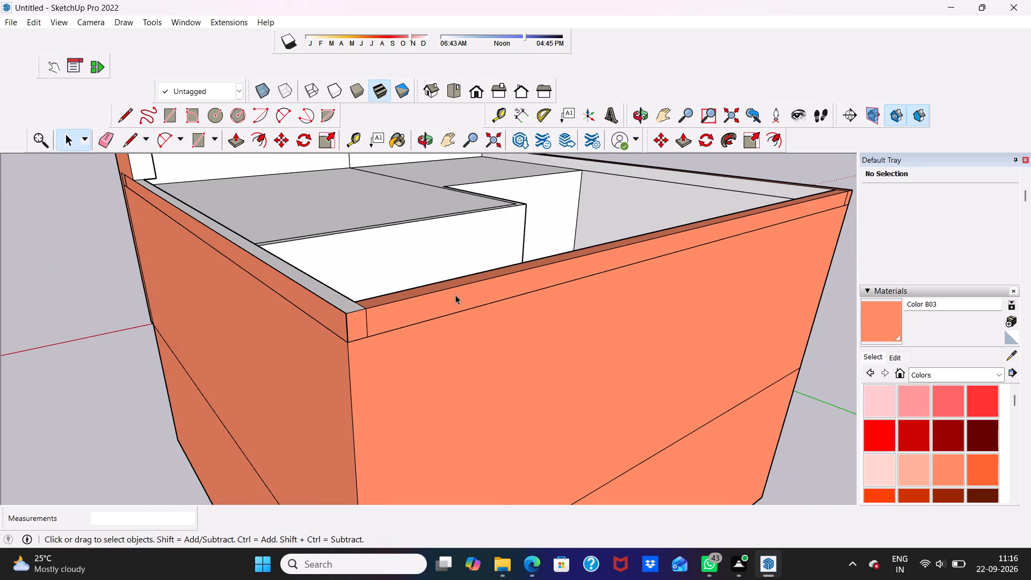
pyautogui.click(649, 169)
pyautogui.click(649, 171)
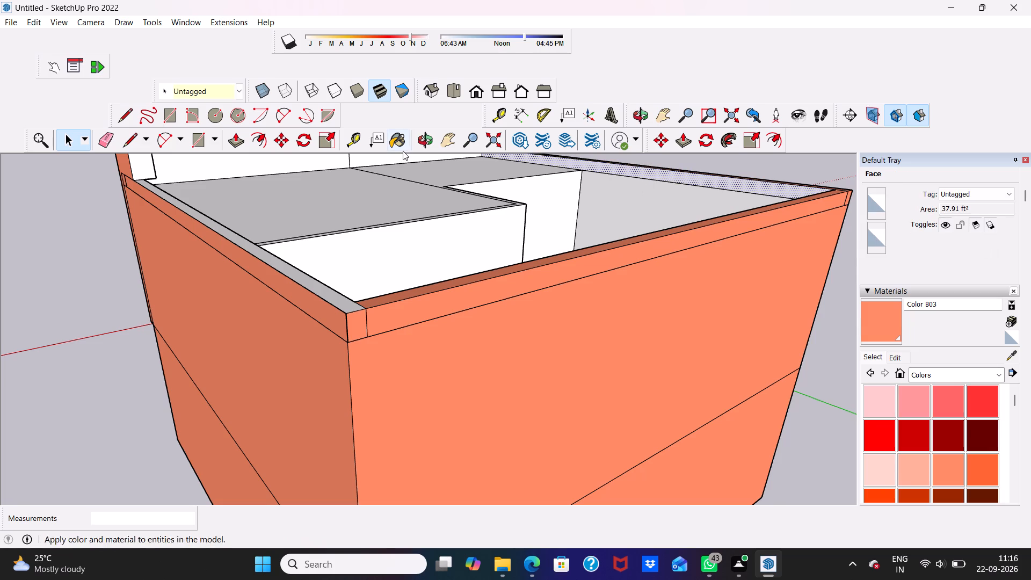
pyautogui.click(233, 132)
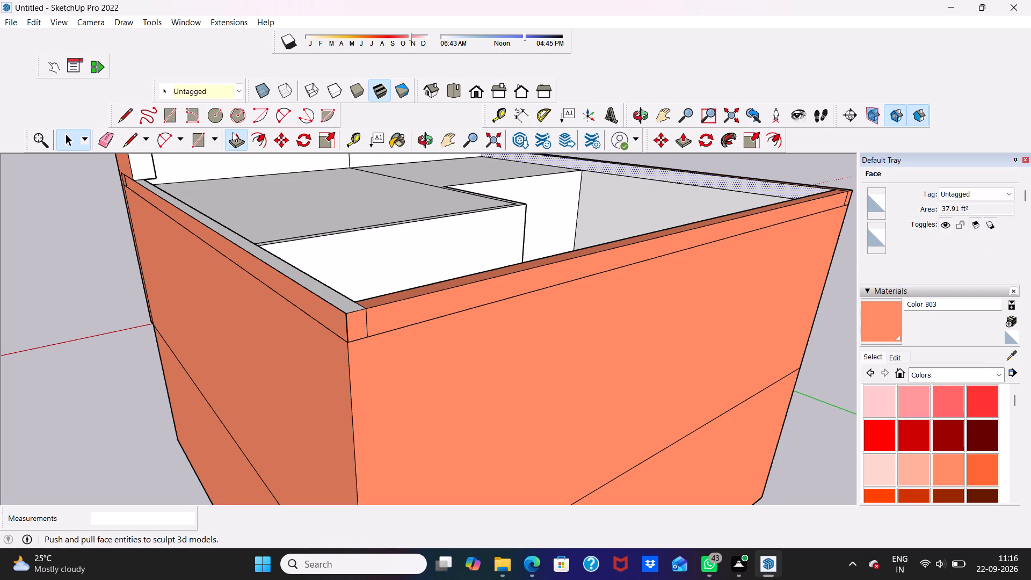
pyautogui.moveTo(584, 161); pyautogui.dragTo(578, 162)
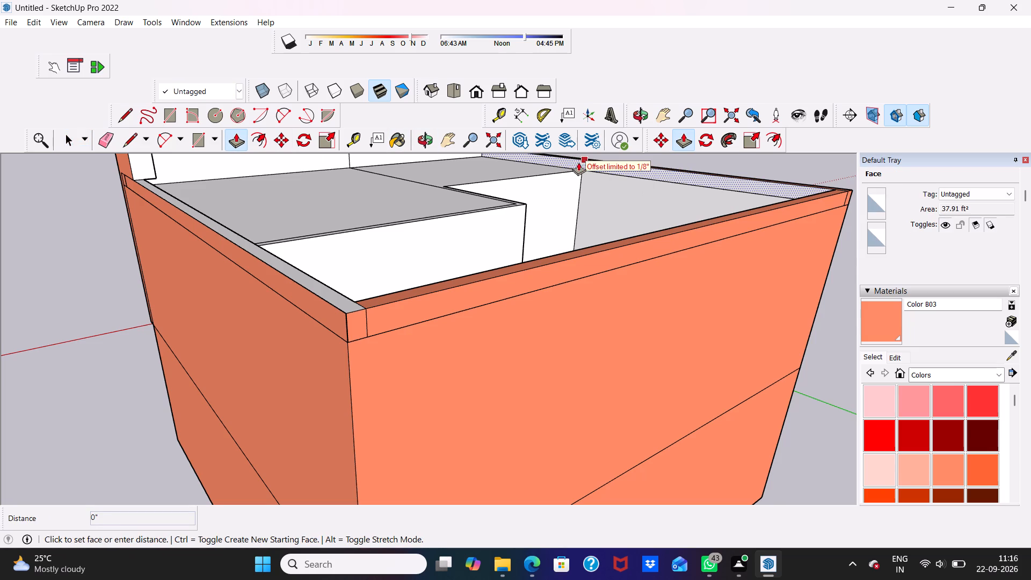
pyautogui.moveTo(578, 162); pyautogui.dragTo(504, 194)
pyautogui.scroll(9, 699, 164)
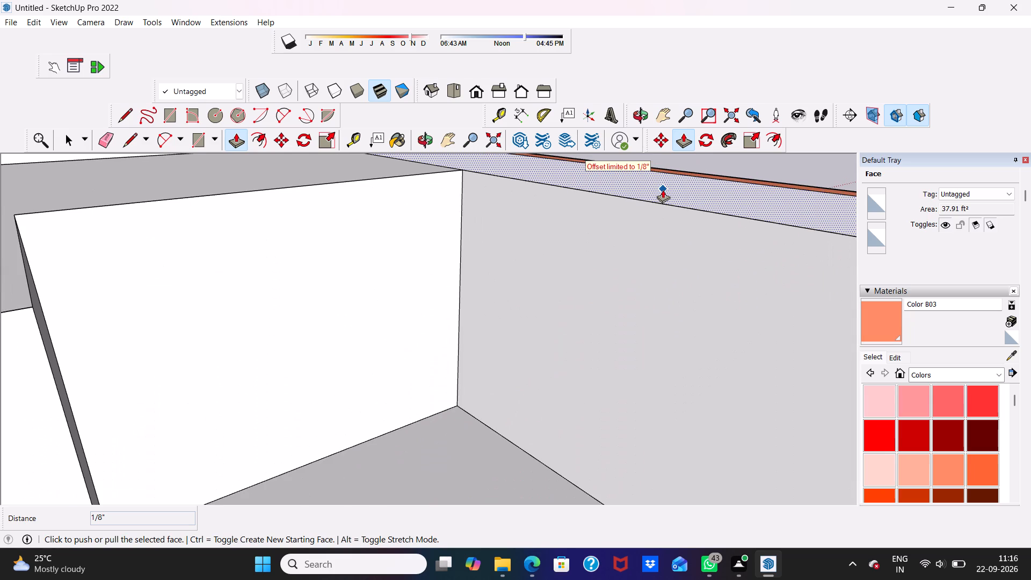
pyautogui.moveTo(658, 187); pyautogui.dragTo(0, 403)
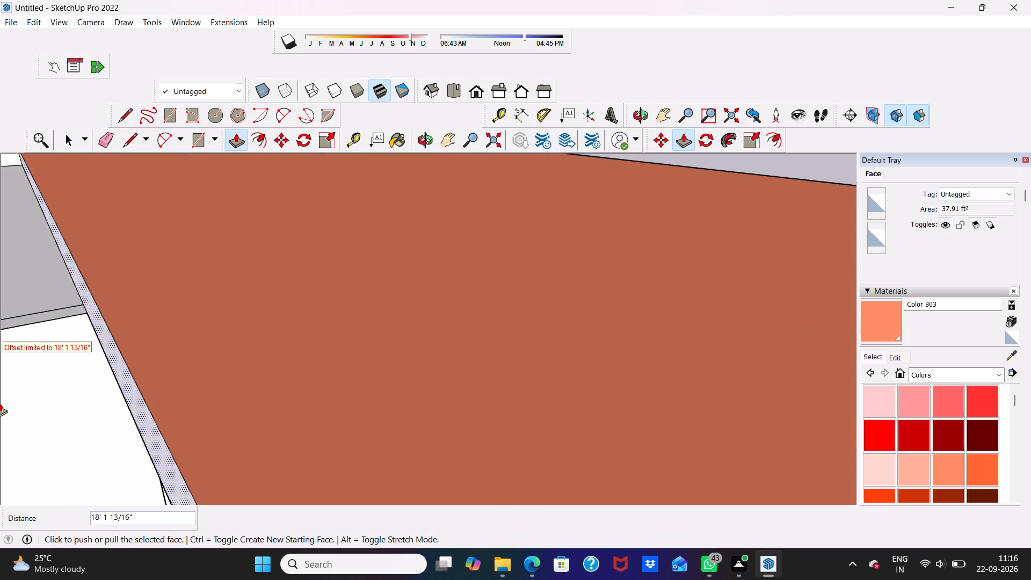
# Push/Pull the same face another 20' 4 3/8" toward the opposite parapet to cover the rest of the roof.
pyautogui.scroll(-15, 0, 403)
pyautogui.scroll(2, 35, 336)
pyautogui.scroll(-12, 270, 272)
pyautogui.scroll(2, 166, 285)
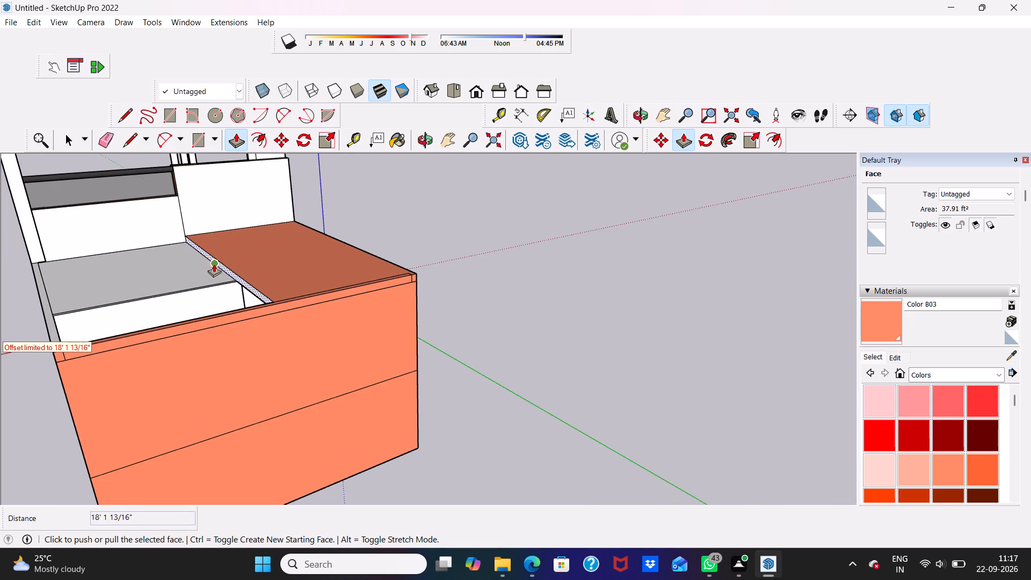
pyautogui.moveTo(216, 262); pyautogui.dragTo(46, 321)
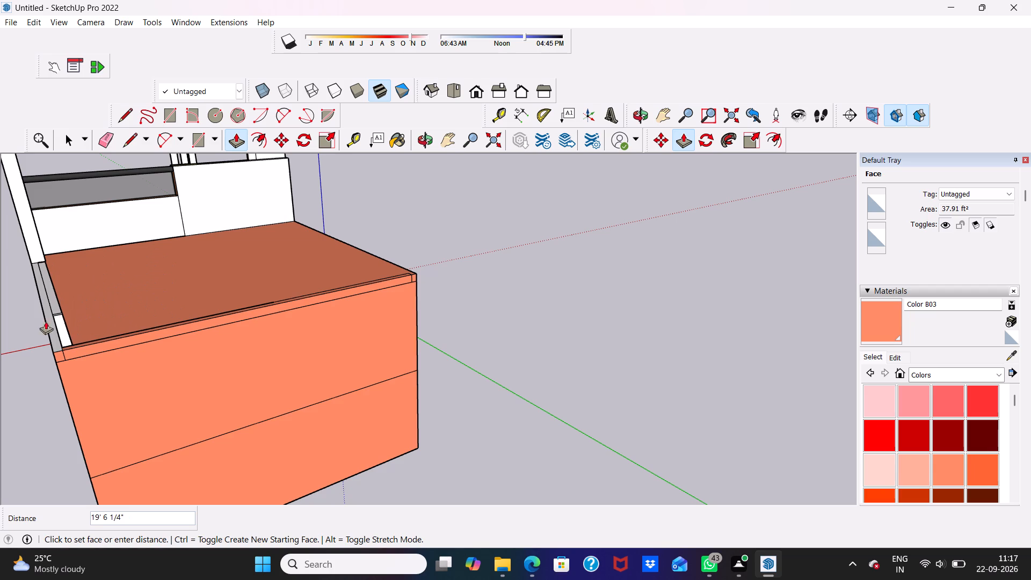
pyautogui.moveTo(46, 321); pyautogui.dragTo(41, 323)
# Paint the flat roof surface dark grey with Color M06.
pyautogui.scroll(-4, 72, 269)
pyautogui.moveTo(140, 287); pyautogui.dragTo(0, 328, button='middle')
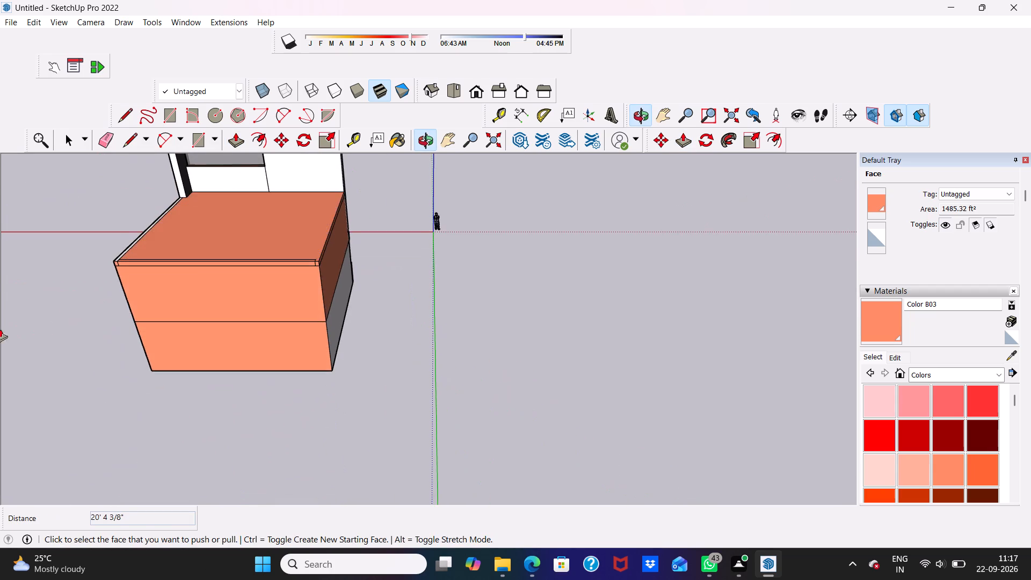
pyautogui.scroll(4, 421, 202)
pyautogui.scroll(3, 177, 277)
pyautogui.press('space')
pyautogui.click(239, 249)
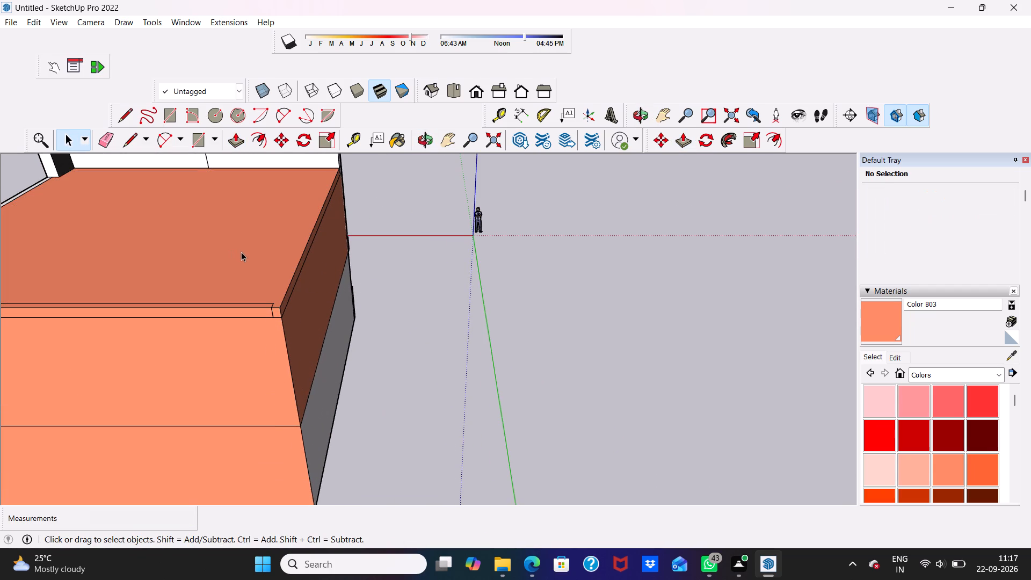
pyautogui.scroll(-1, 943, 430)
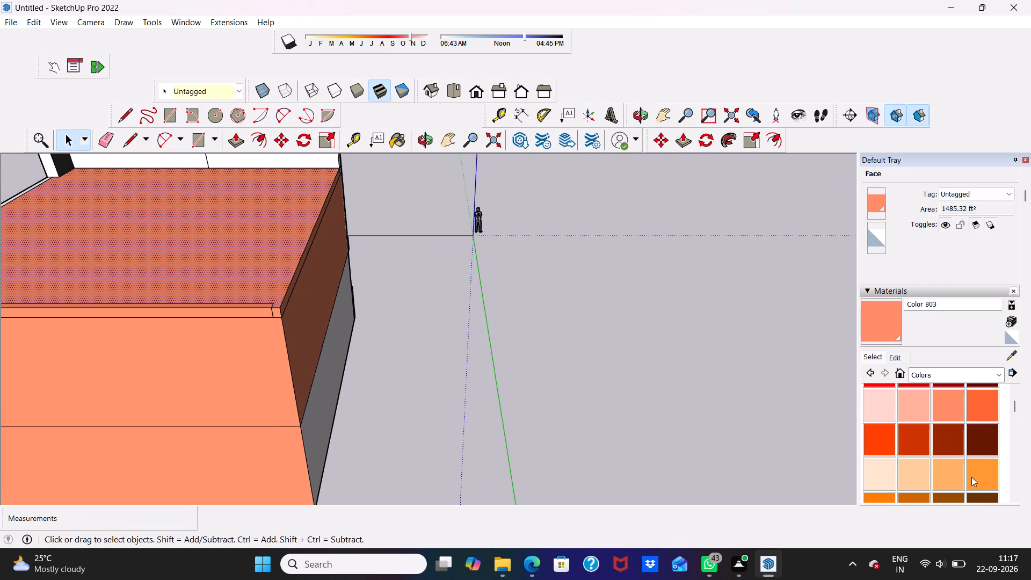
pyautogui.scroll(-6, 941, 444)
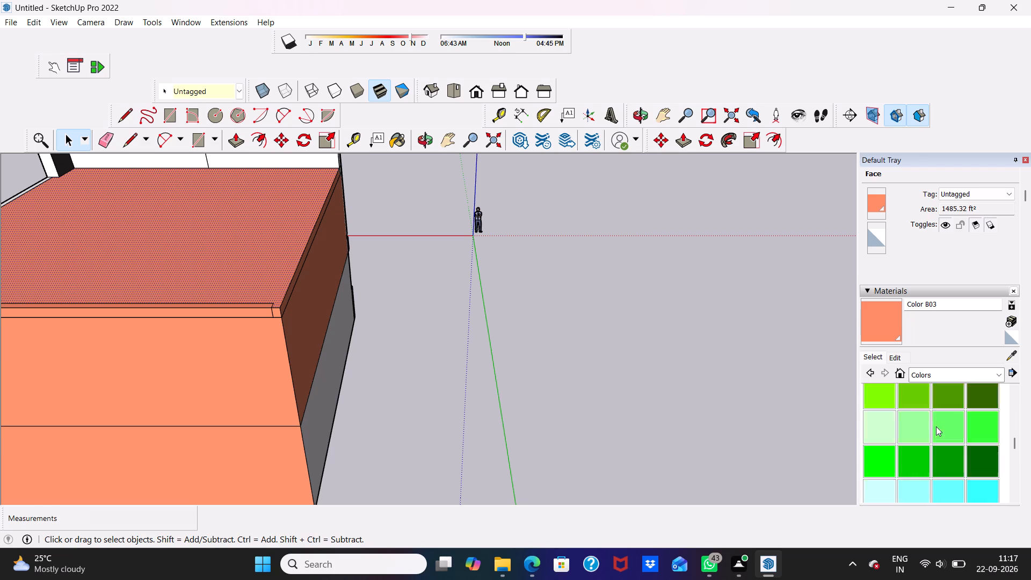
pyautogui.scroll(-3, 936, 426)
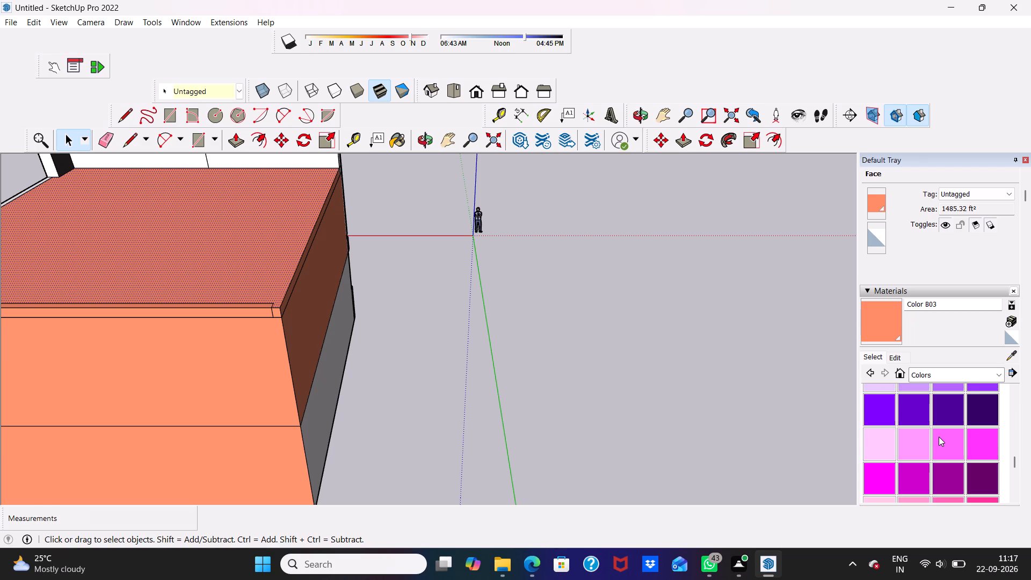
pyautogui.scroll(-5, 931, 446)
pyautogui.scroll(1, 918, 397)
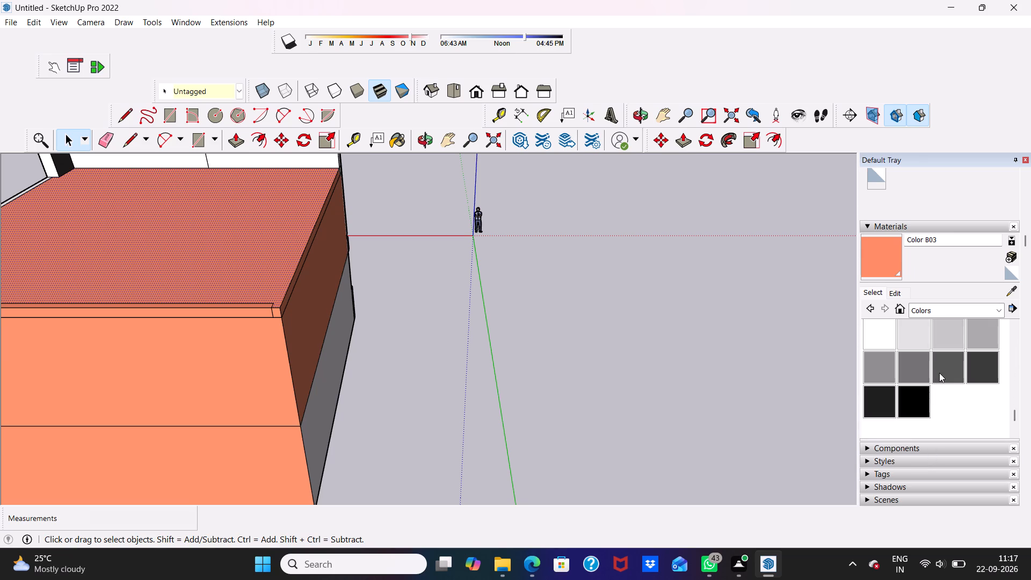
pyautogui.click(940, 372)
pyautogui.click(172, 270)
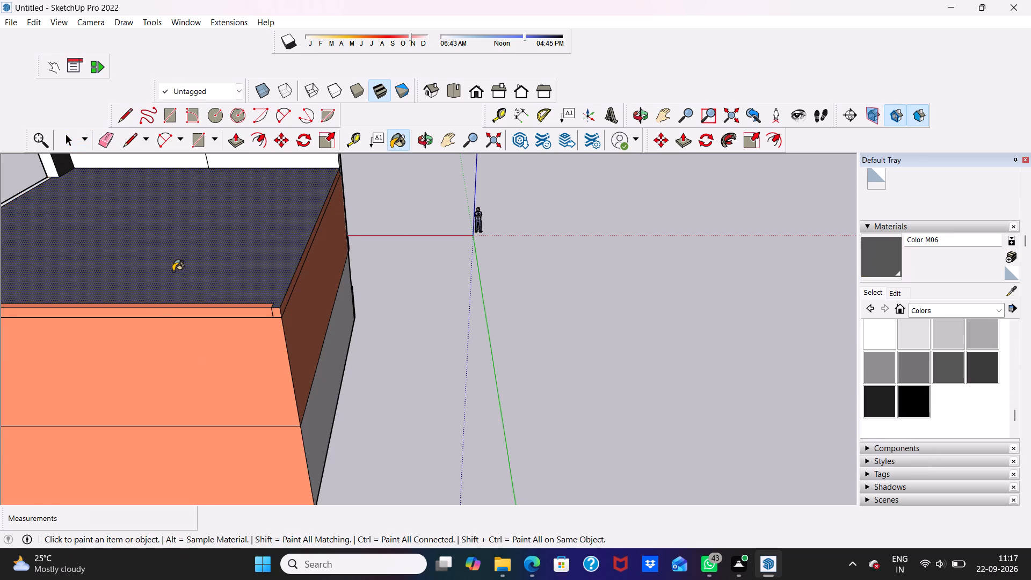
pyautogui.scroll(-1, 174, 272)
pyautogui.moveTo(175, 272); pyautogui.dragTo(292, 300, button='middle')
pyautogui.scroll(1, 292, 299)
pyautogui.scroll(-5, 265, 257)
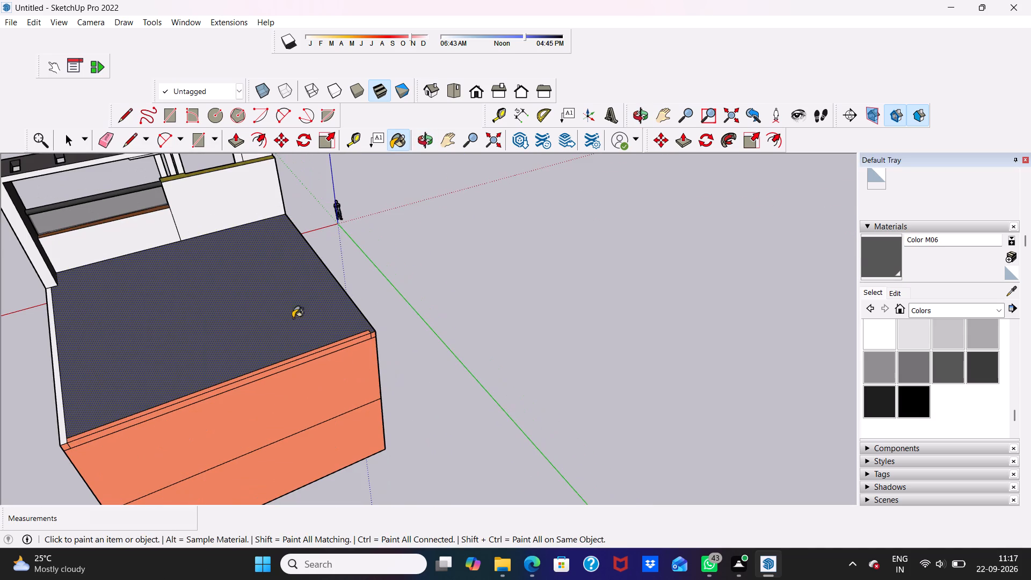
pyautogui.press('space')
# Paint the white ground-floor side wall with the salmon Color B03.
pyautogui.moveTo(284, 330); pyautogui.dragTo(0, 267, button='middle')
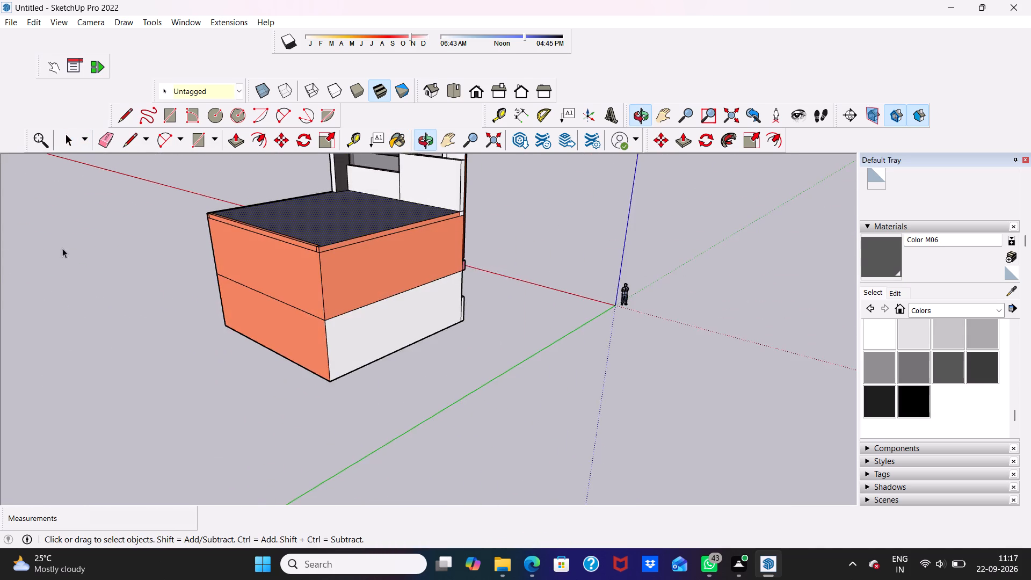
pyautogui.scroll(3, 229, 251)
pyautogui.moveTo(401, 258); pyautogui.dragTo(207, 213, button='middle')
pyautogui.scroll(2, 1030, 336)
pyautogui.scroll(10, 976, 412)
pyautogui.scroll(1, 935, 459)
pyautogui.scroll(-2, 935, 460)
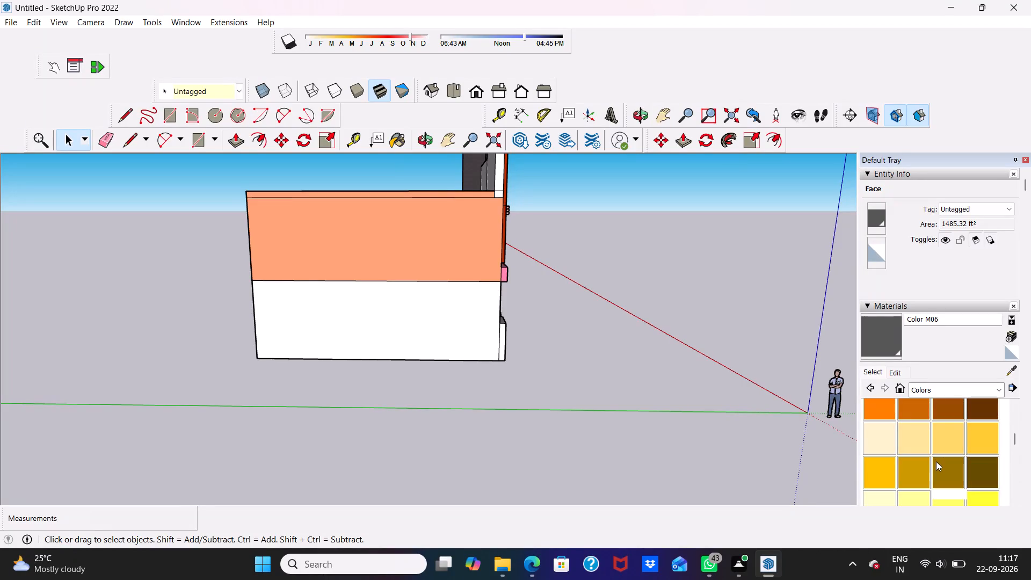
pyautogui.scroll(-6, 936, 462)
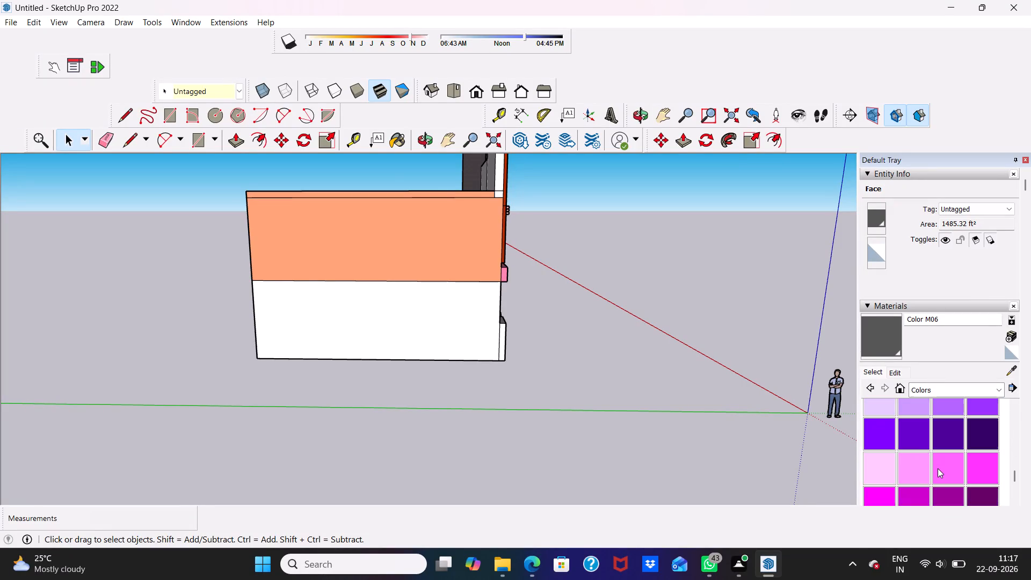
pyautogui.scroll(-3, 938, 468)
pyautogui.scroll(8, 936, 464)
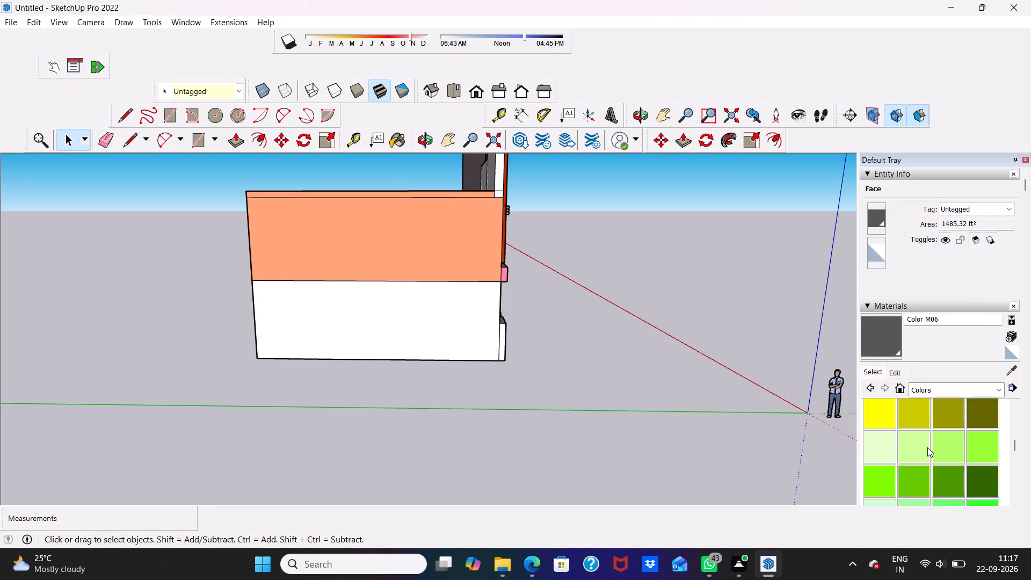
pyautogui.scroll(4, 927, 447)
pyautogui.click(940, 421)
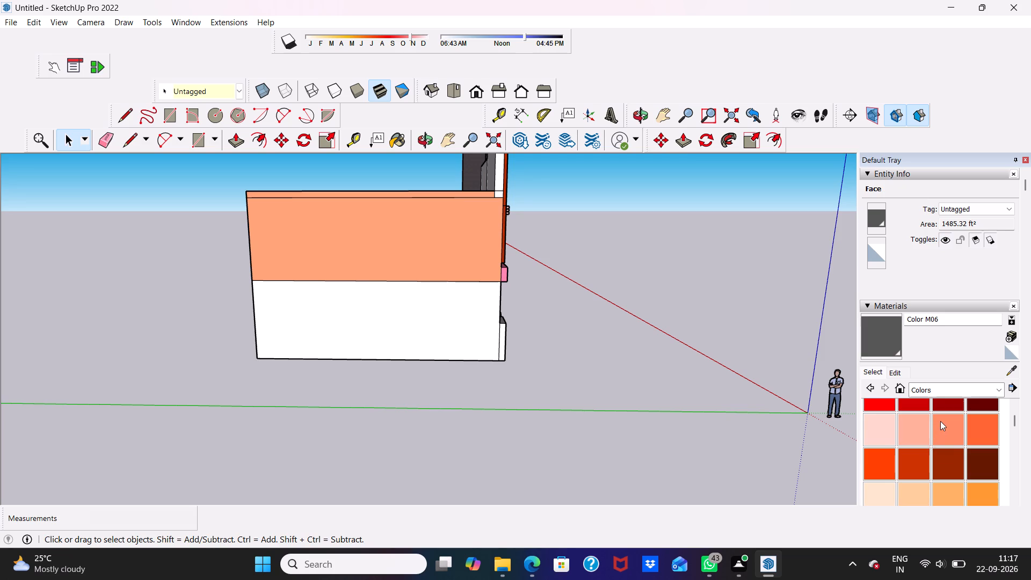
pyautogui.click(290, 344)
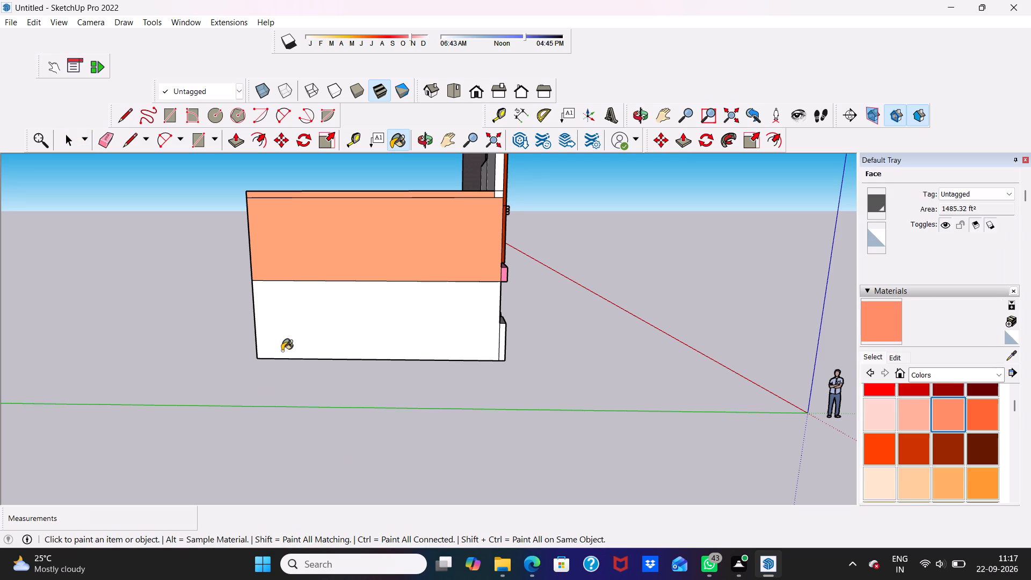
# Paint the white end face of the stone-clad front boundary wall with Color B03.
pyautogui.moveTo(282, 351); pyautogui.dragTo(628, 408, button='middle')
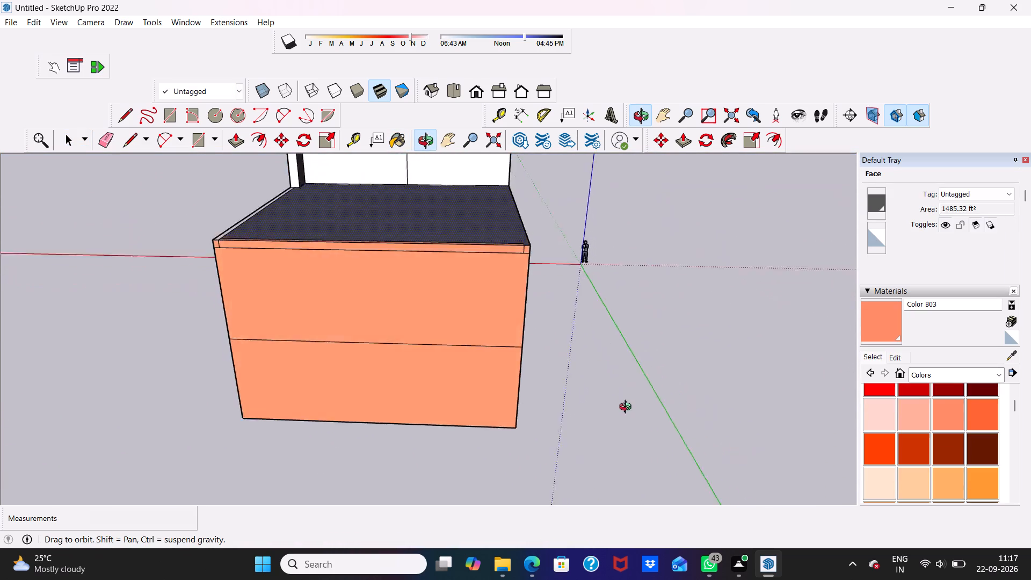
pyautogui.moveTo(628, 408); pyautogui.dragTo(129, 383, button='middle')
pyautogui.middleClick(129, 383)
pyautogui.scroll(3, 318, 375)
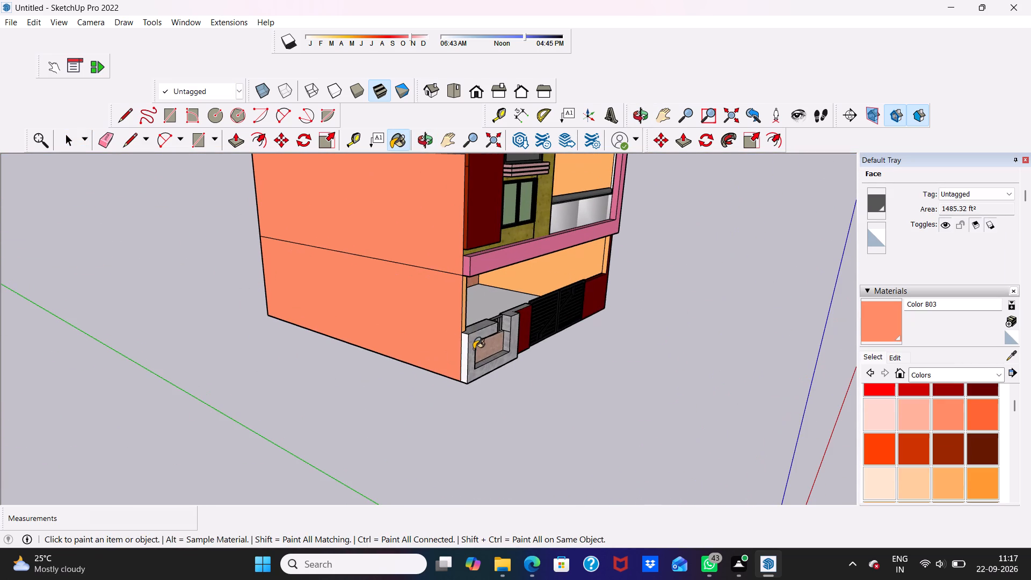
pyautogui.scroll(10, 441, 376)
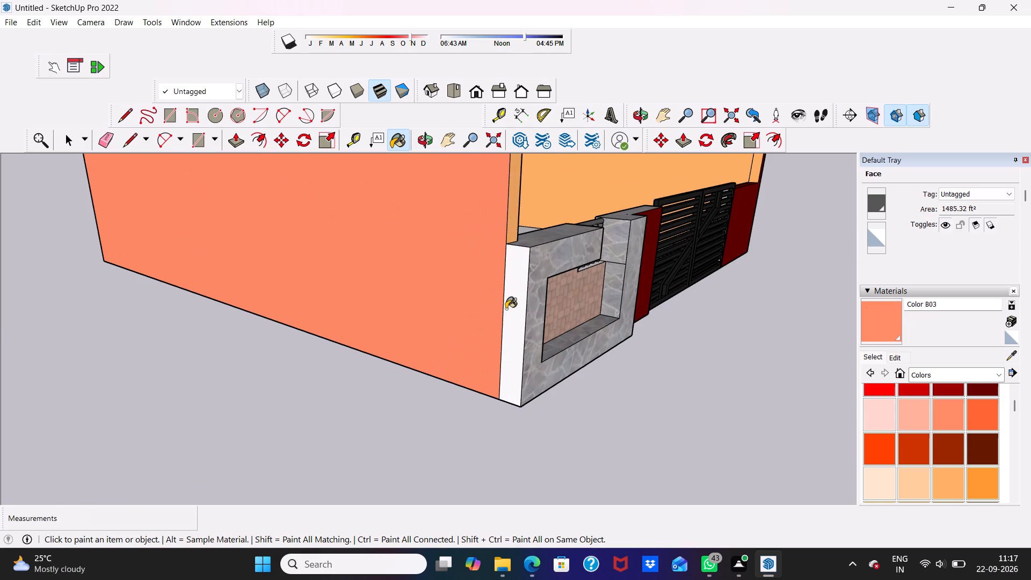
pyautogui.click(506, 308)
# Paint the rear faces and exposed end of the low and tall terrace walls with the light orange Color C03.
pyautogui.scroll(-5, 473, 316)
pyautogui.moveTo(471, 315); pyautogui.dragTo(306, 334, button='middle')
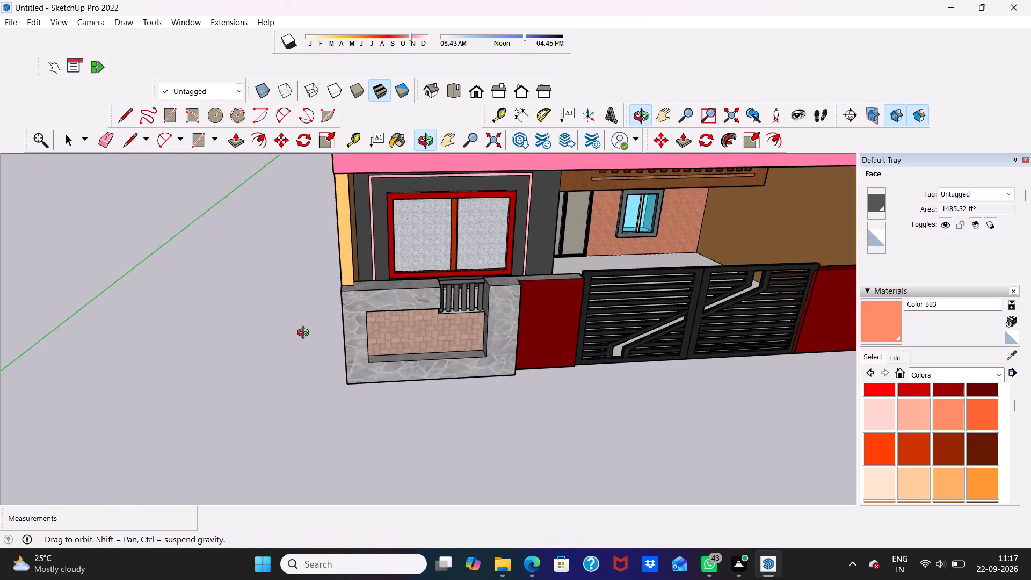
pyautogui.moveTo(306, 334); pyautogui.dragTo(307, 336, button='middle')
pyautogui.scroll(1, 311, 344)
pyautogui.scroll(-12, 311, 344)
pyautogui.moveTo(359, 306); pyautogui.dragTo(630, 301, button='middle')
pyautogui.scroll(5, 532, 237)
pyautogui.scroll(-5, 465, 196)
pyautogui.moveTo(454, 201); pyautogui.dragTo(687, 244, button='middle')
pyautogui.scroll(1, 685, 245)
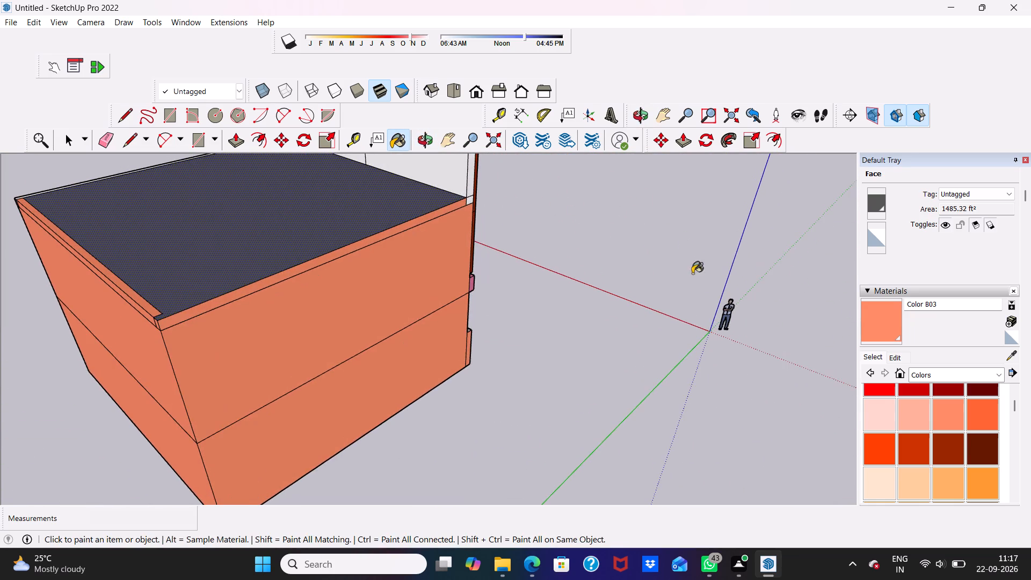
pyautogui.scroll(-1, 716, 296)
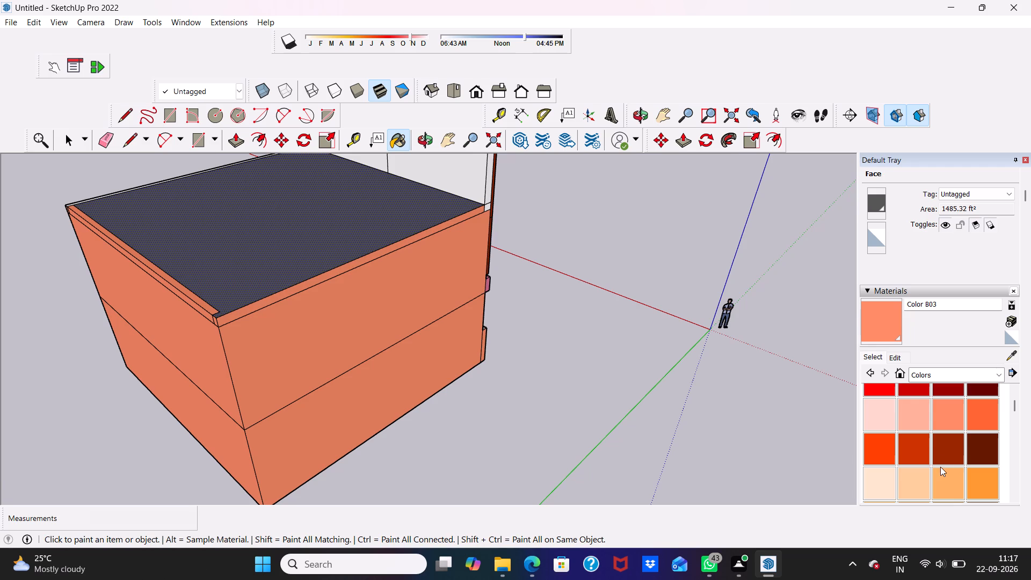
pyautogui.click(940, 470)
pyautogui.scroll(-5, 389, 292)
pyautogui.scroll(3, 42, 143)
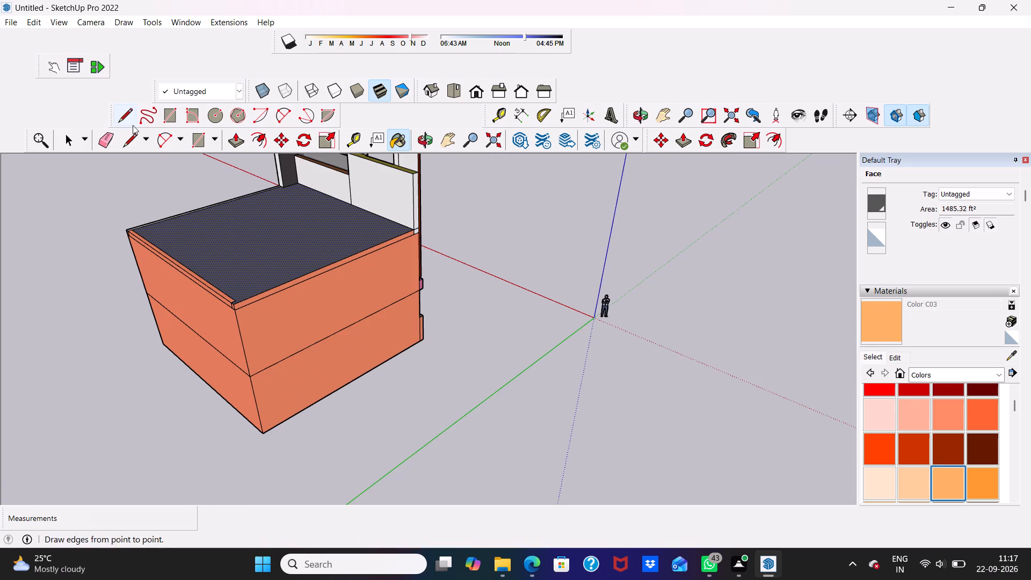
pyautogui.click(311, 174)
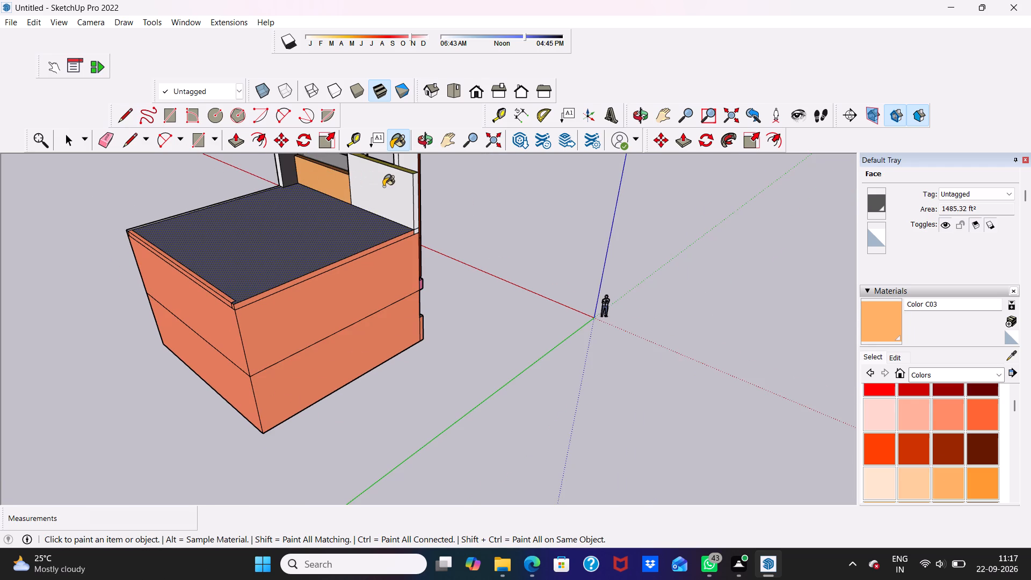
pyautogui.click(384, 186)
pyautogui.scroll(3, 411, 190)
pyautogui.click(417, 193)
# Paint the back of the tall corner column and the olive top face of the tall terrace wall with Color C03.
pyautogui.scroll(-5, 415, 187)
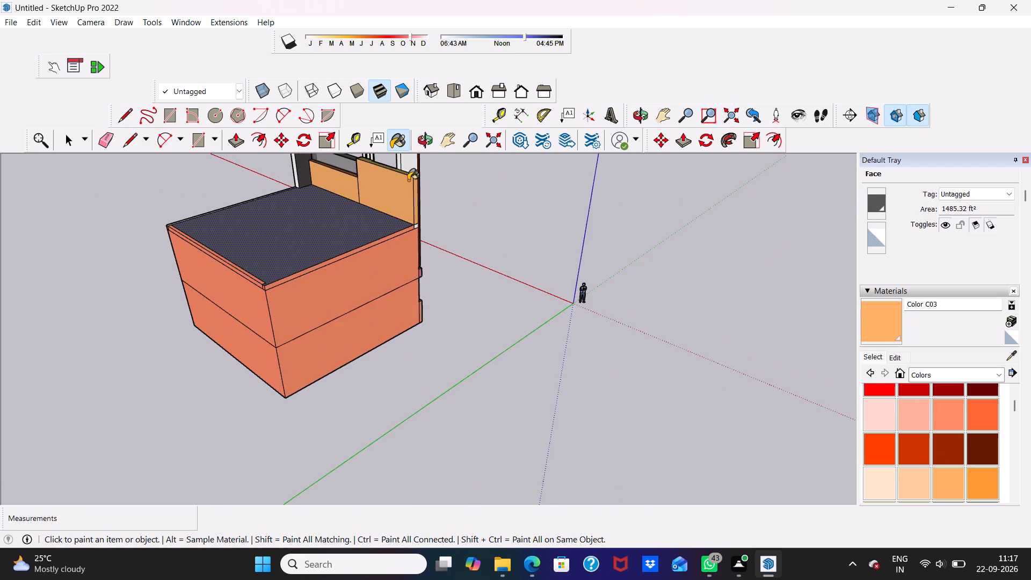
pyautogui.scroll(4, 400, 157)
pyautogui.click(403, 172)
pyautogui.scroll(-1, 400, 205)
pyautogui.moveTo(396, 205); pyautogui.dragTo(483, 229, button='middle')
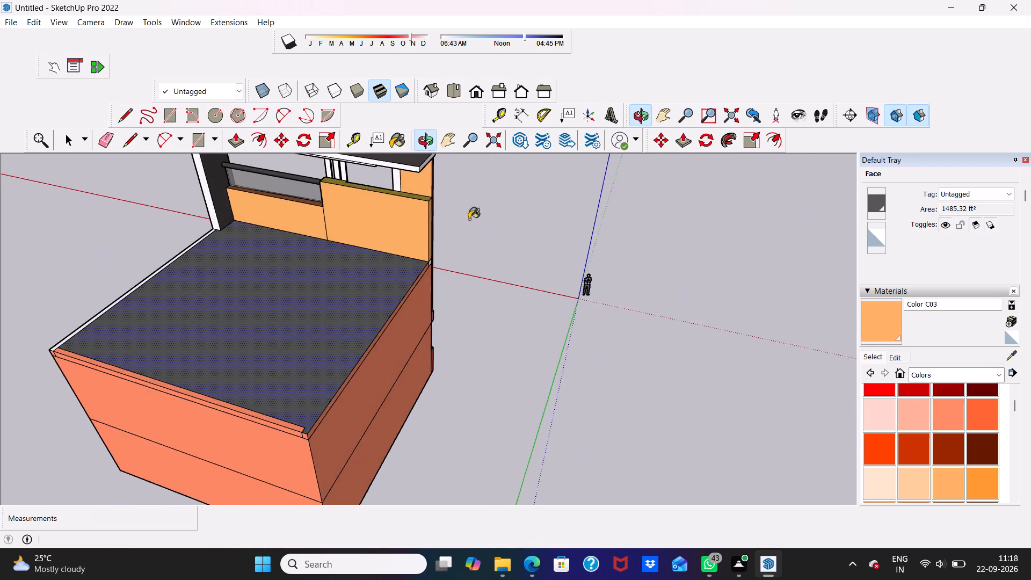
pyautogui.scroll(7, 432, 200)
pyautogui.click(406, 205)
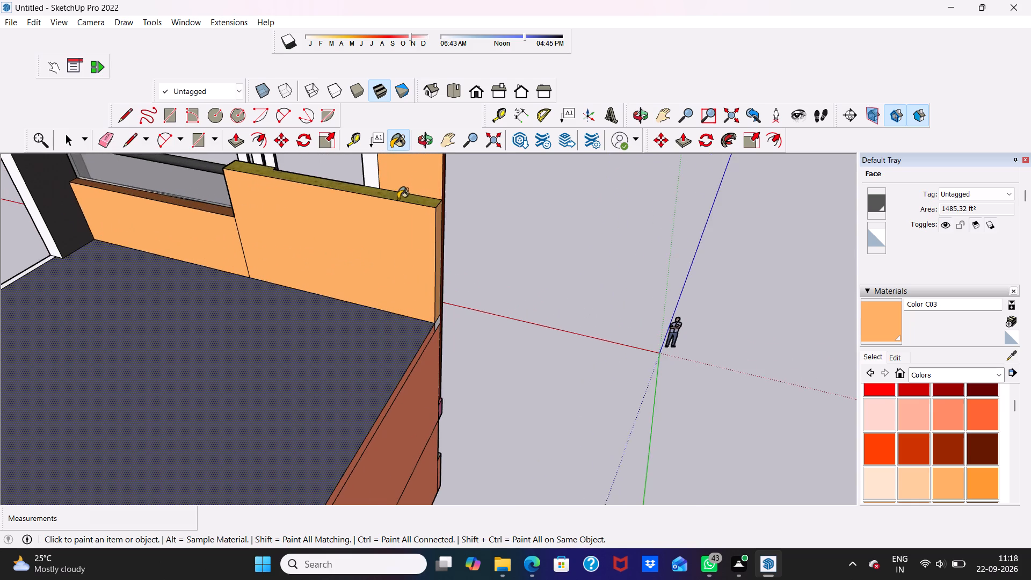
pyautogui.scroll(3, 397, 197)
pyautogui.click(396, 194)
pyautogui.scroll(3, 381, 186)
pyautogui.click(365, 172)
# Paint the white rear faces of the three vertical fins above the terrace wall with Color C03.
pyautogui.scroll(-10, 357, 204)
pyautogui.moveTo(317, 255); pyautogui.dragTo(0, 251, button='middle')
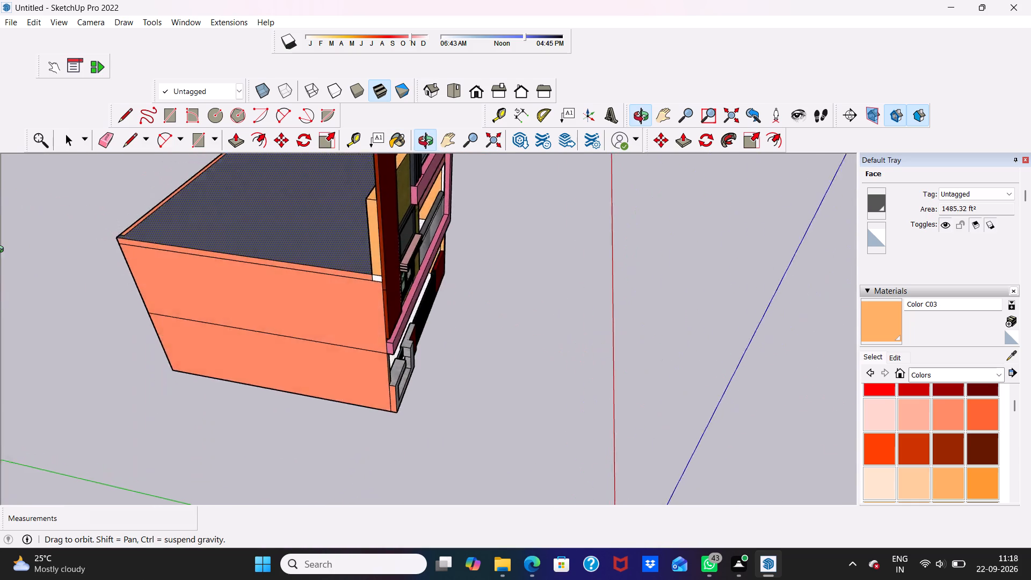
pyautogui.moveTo(0, 251); pyautogui.dragTo(529, 191, button='middle')
pyautogui.scroll(4, 444, 219)
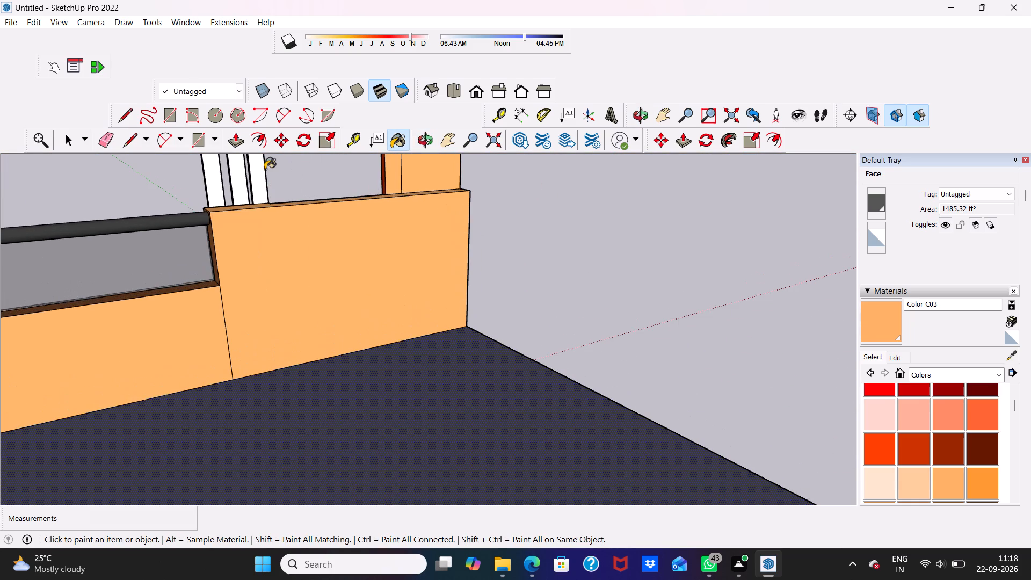
pyautogui.click(258, 173)
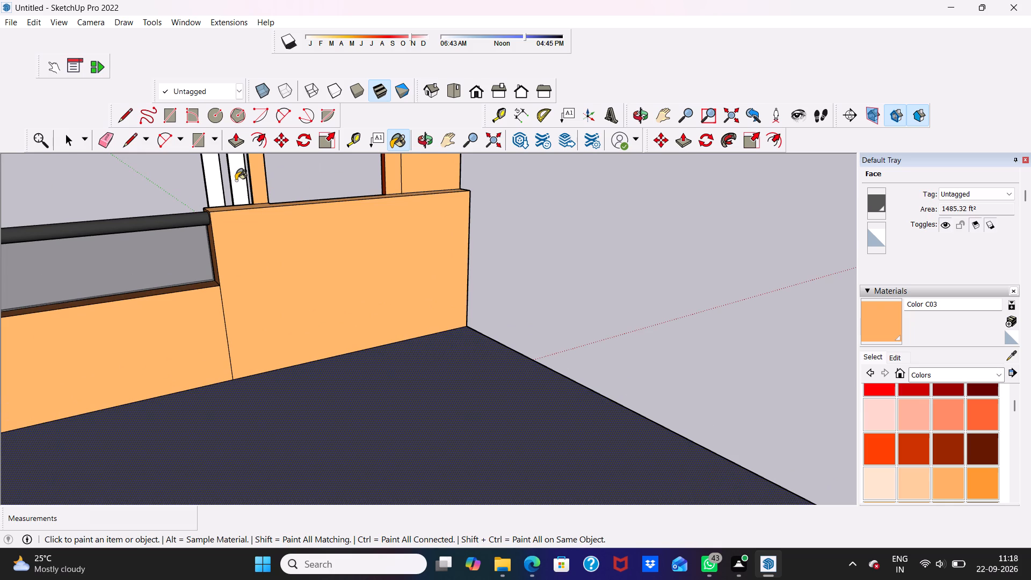
pyautogui.click(236, 180)
pyautogui.click(218, 189)
# Paint the white rear face of the frame around the top terrace with Color C03.
pyautogui.scroll(-9, 216, 190)
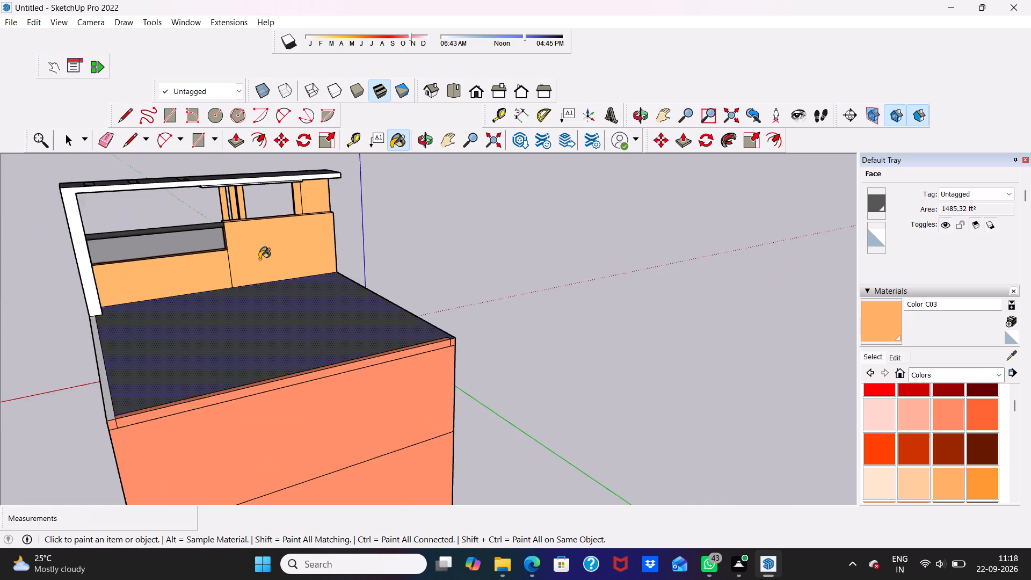
pyautogui.scroll(-6, 259, 259)
pyautogui.scroll(4, 155, 247)
pyautogui.click(136, 249)
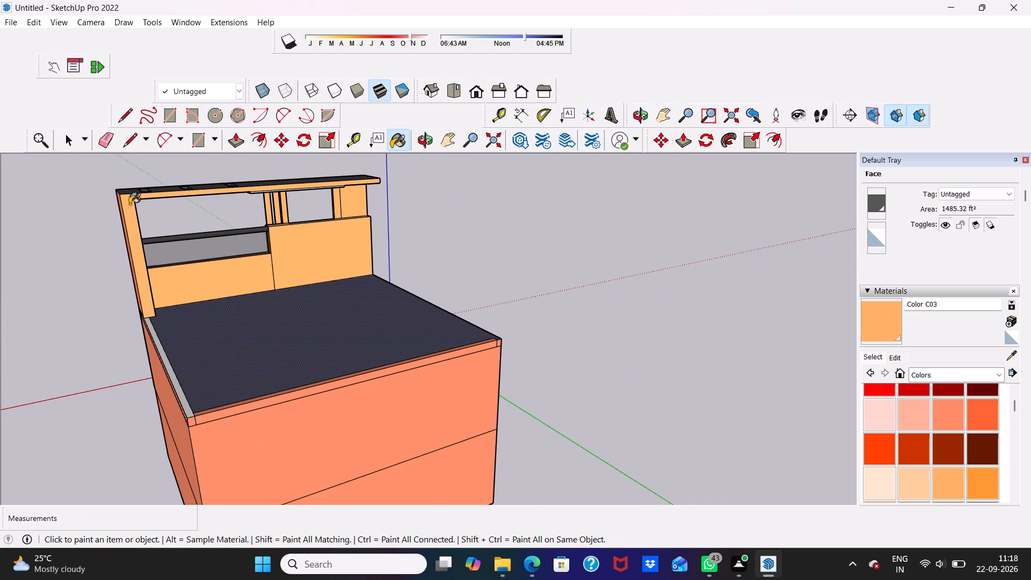
# Paint the white side faces of the top frame's slab and the white parapet end below with Color C03.
pyautogui.scroll(-5, 151, 183)
pyautogui.moveTo(156, 187); pyautogui.dragTo(0, 133, button='middle')
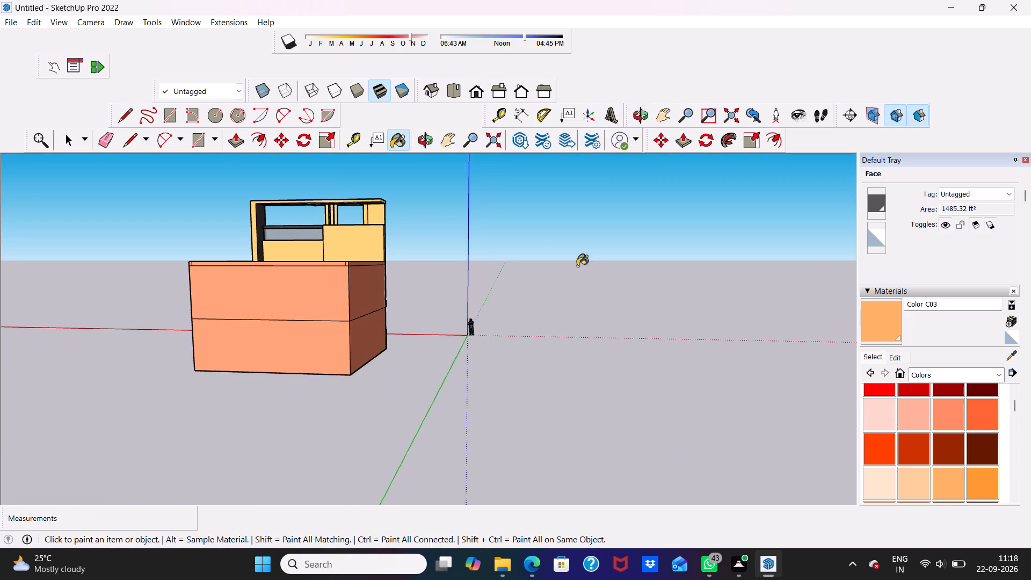
pyautogui.scroll(5, 495, 263)
pyautogui.scroll(8, 391, 209)
pyautogui.scroll(-4, 273, 257)
pyautogui.moveTo(271, 294); pyautogui.dragTo(197, 319, button='middle')
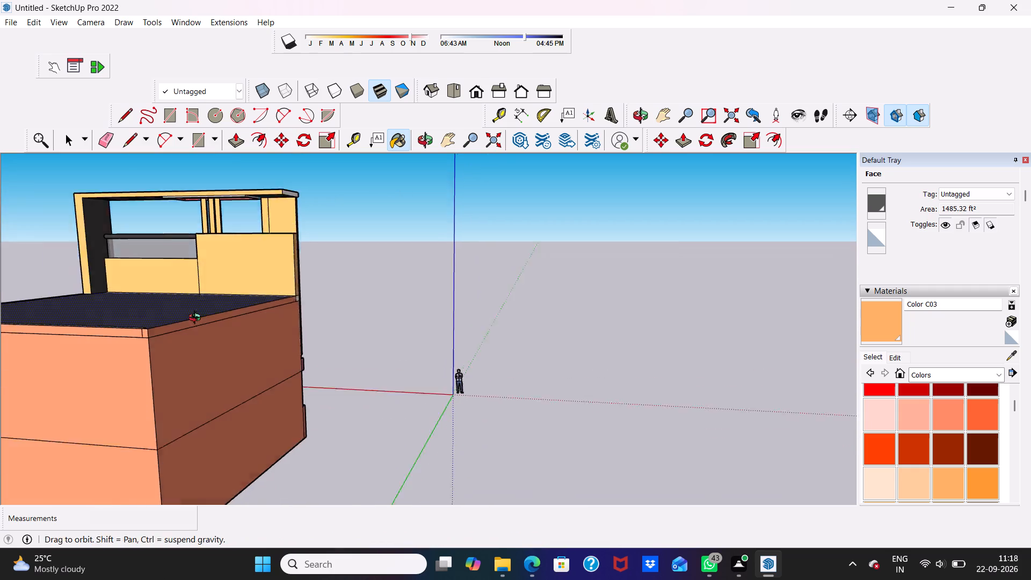
pyautogui.moveTo(197, 319); pyautogui.dragTo(65, 317, button='middle')
pyautogui.scroll(3, 427, 132)
pyautogui.scroll(4, 381, 171)
pyautogui.click(355, 208)
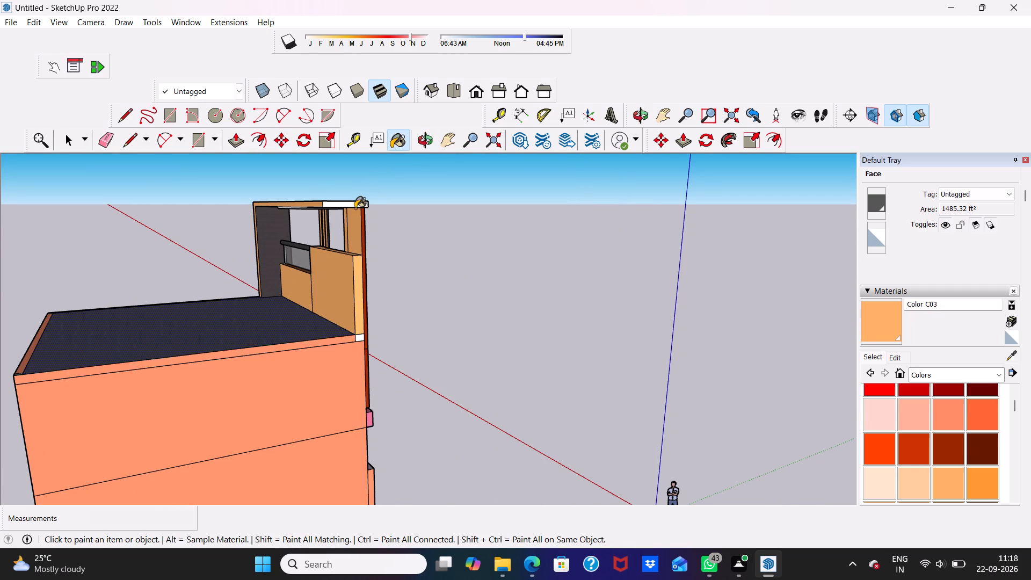
pyautogui.scroll(7, 355, 216)
pyautogui.click(337, 199)
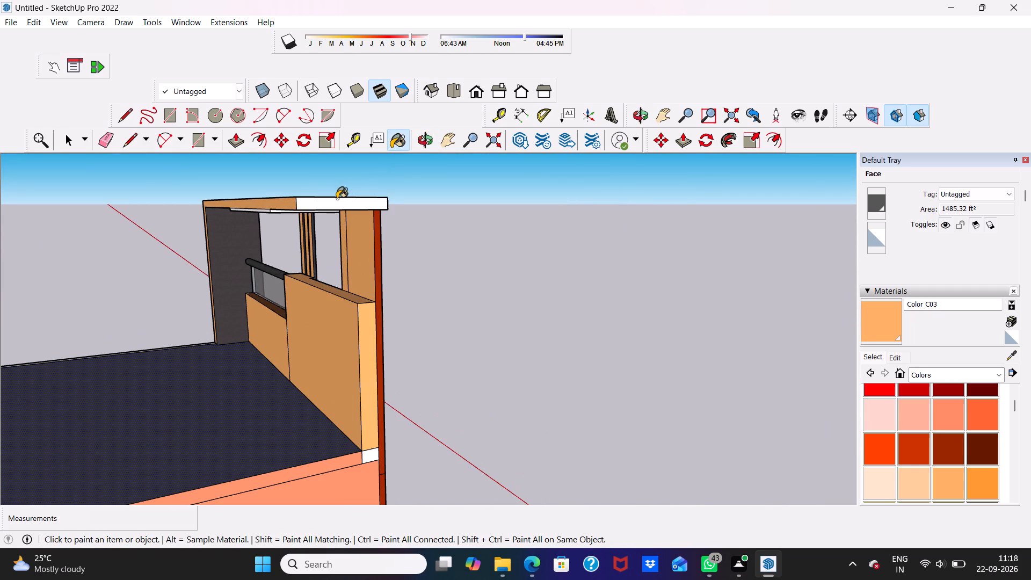
pyautogui.click(372, 458)
# Examine the finished front elevation of the house from several angles and distances.
pyautogui.scroll(-4, 411, 408)
pyautogui.moveTo(386, 390); pyautogui.dragTo(0, 316, button='middle')
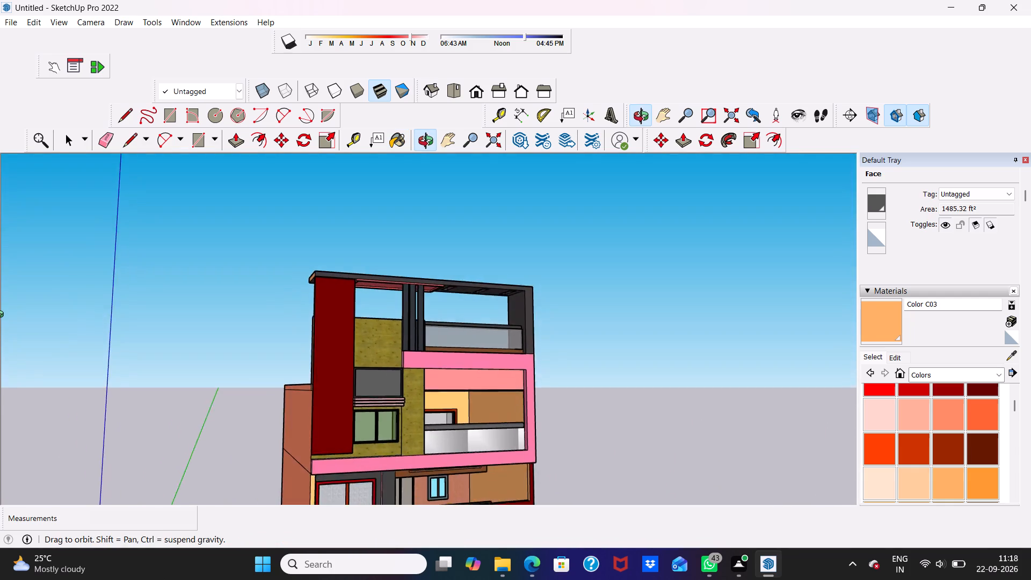
pyautogui.moveTo(0, 316); pyautogui.dragTo(66, 299, button='middle')
pyautogui.moveTo(66, 249); pyautogui.dragTo(309, 336)
pyautogui.press('space')
pyautogui.scroll(-2, 629, 346)
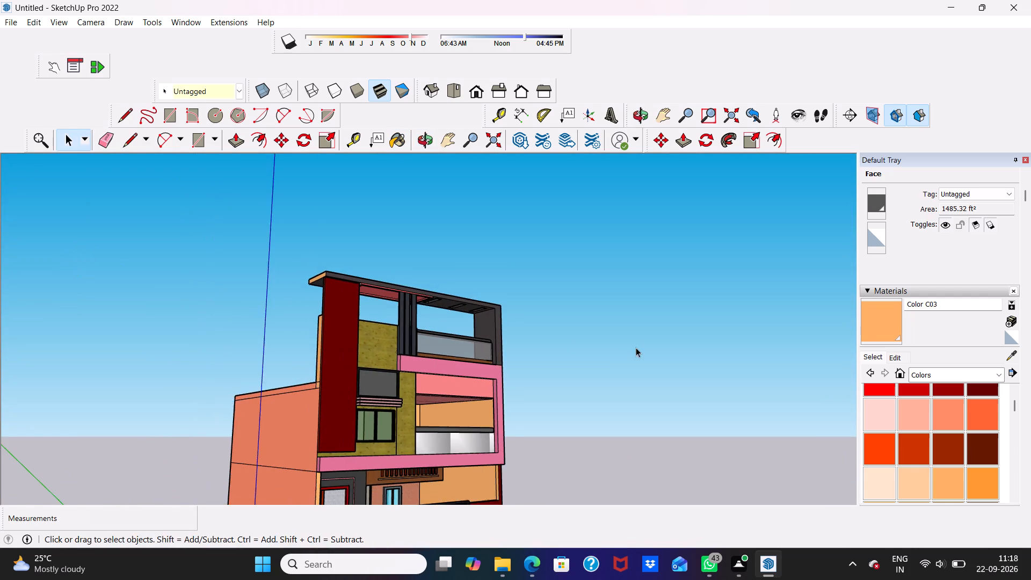
pyautogui.moveTo(636, 347); pyautogui.dragTo(458, 357, button='middle')
pyautogui.scroll(1, 456, 347)
pyautogui.scroll(-10, 452, 330)
pyautogui.moveTo(456, 365); pyautogui.dragTo(461, 358, button='middle')
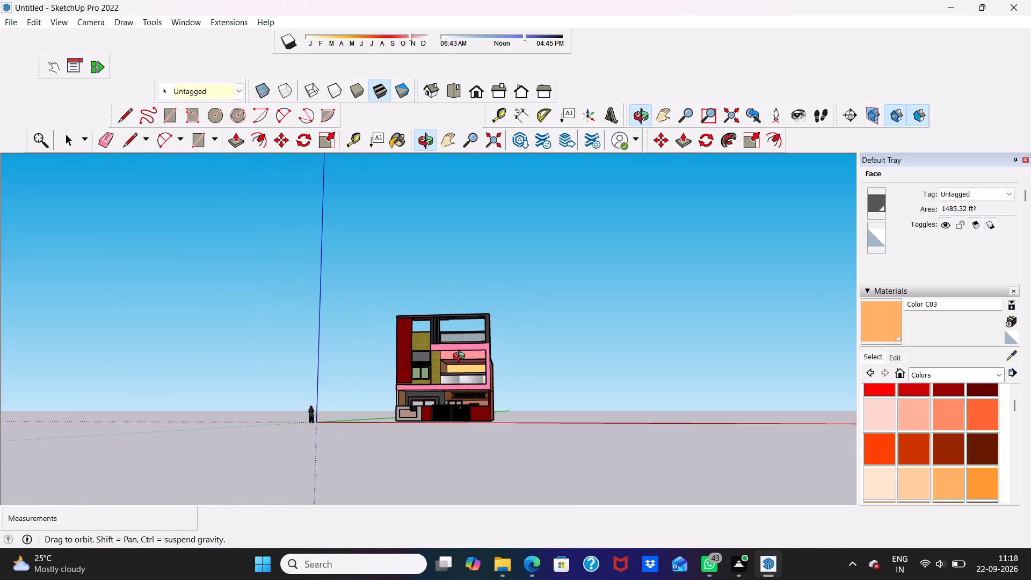
pyautogui.moveTo(461, 358); pyautogui.dragTo(479, 358, button='middle')
pyautogui.scroll(11, 479, 357)
pyautogui.scroll(-2, 444, 284)
pyautogui.moveTo(444, 285); pyautogui.dragTo(449, 340, button='middle')
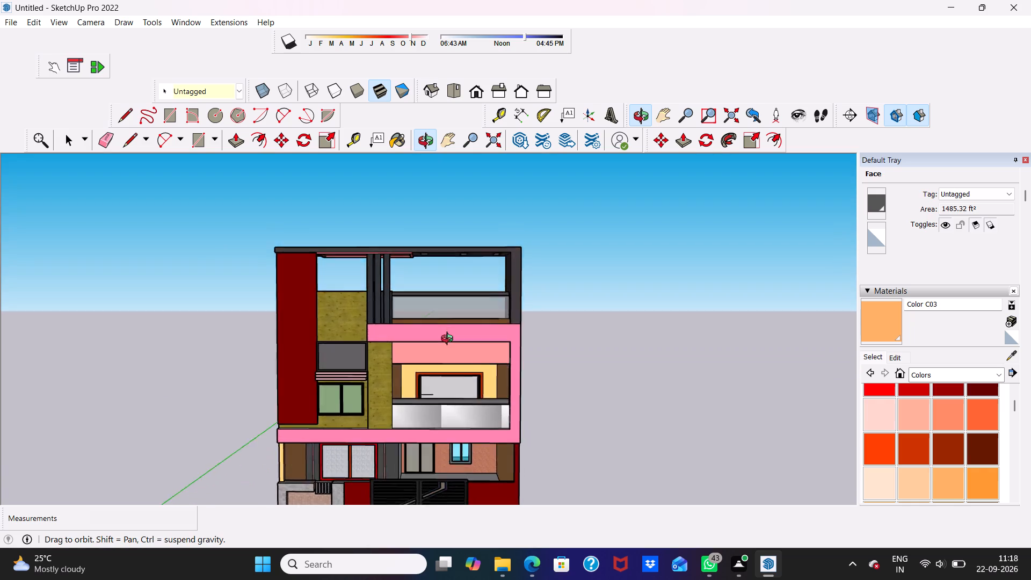
pyautogui.moveTo(449, 340); pyautogui.dragTo(453, 357, button='middle')
pyautogui.scroll(3, 453, 357)
pyautogui.scroll(-1, 452, 392)
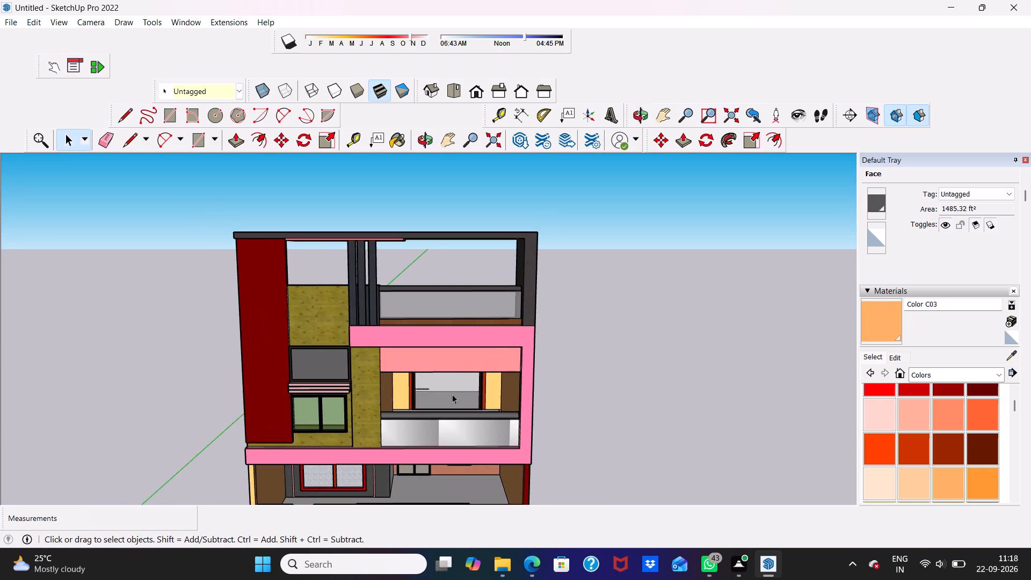
pyautogui.moveTo(451, 394); pyautogui.dragTo(437, 351, button='middle')
pyautogui.scroll(1, 435, 344)
pyautogui.press('space')
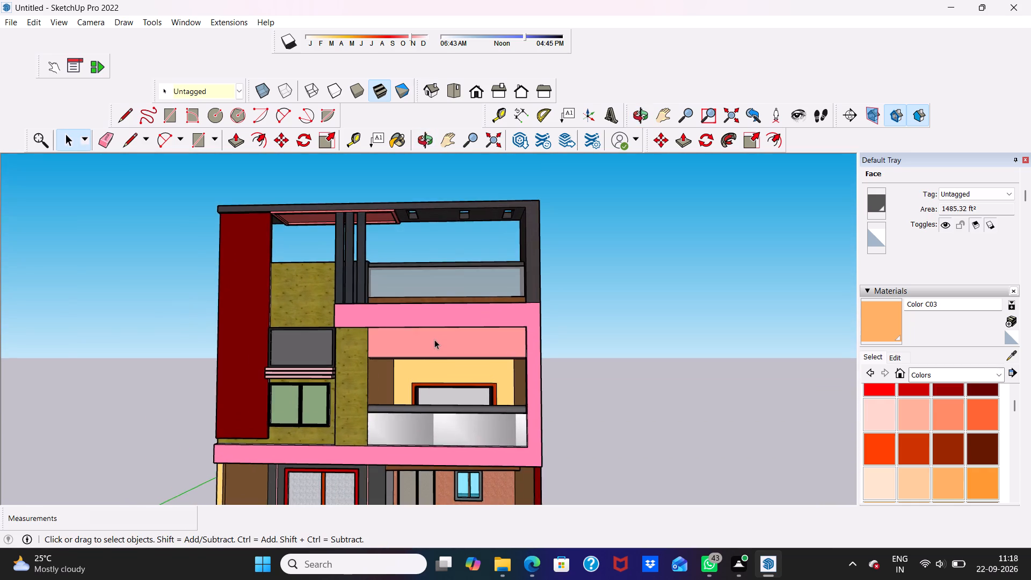
pyautogui.scroll(-6, 434, 338)
pyautogui.scroll(-4, 424, 243)
pyautogui.moveTo(426, 252); pyautogui.dragTo(408, 304, button='middle')
pyautogui.scroll(5, 408, 305)
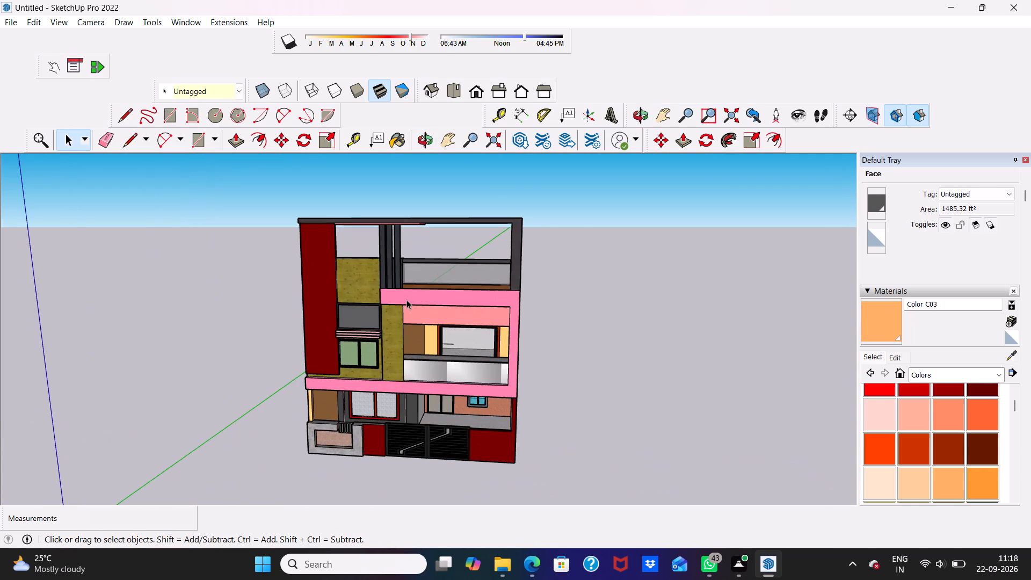
pyautogui.scroll(3, 425, 368)
pyautogui.scroll(2, 863, 409)
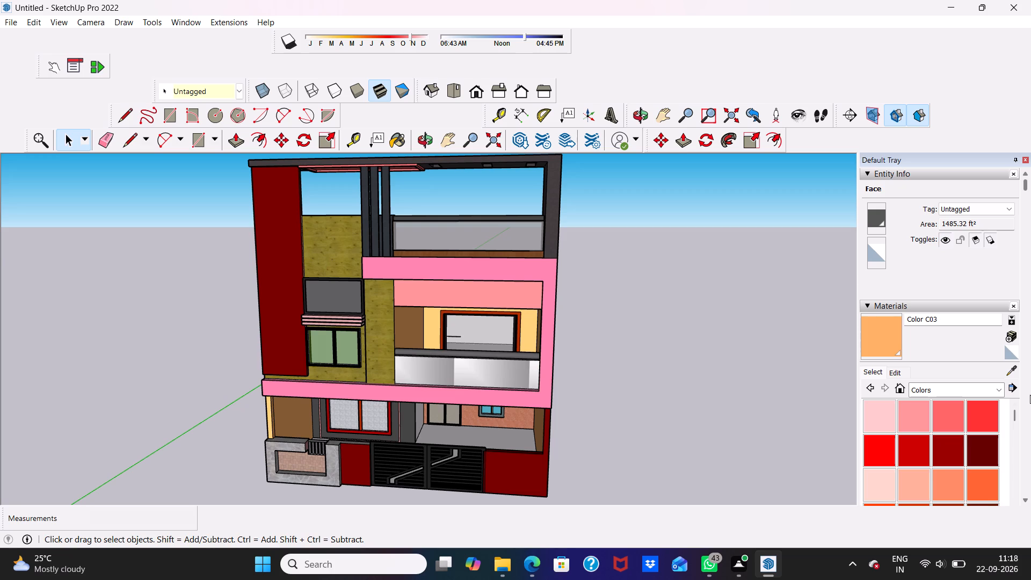
# Paint the ground-floor porch floor behind the gate with the Marble Carrara Floor Tile material from the Tile collection.
pyautogui.click(1000, 390)
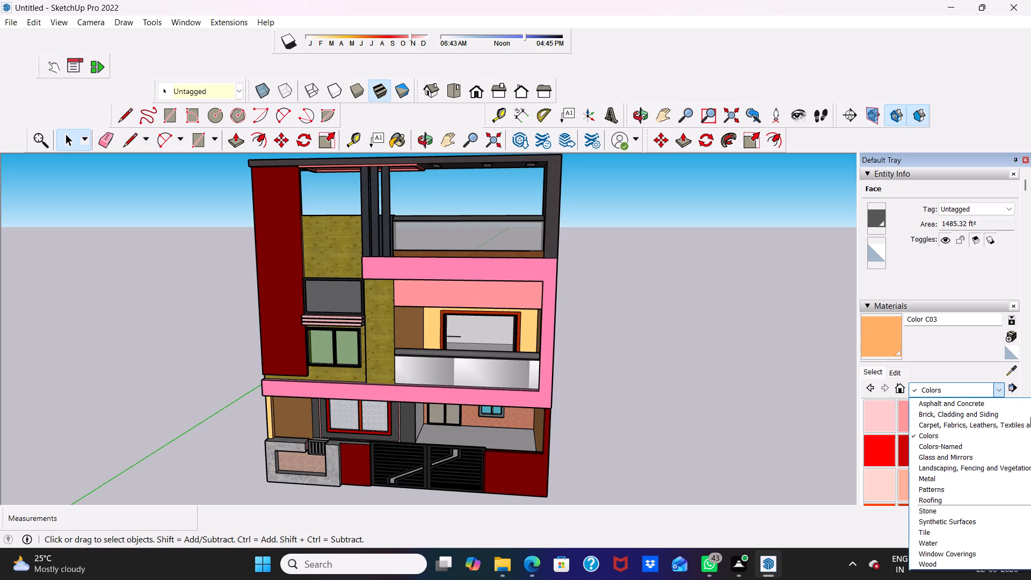
pyautogui.click(936, 527)
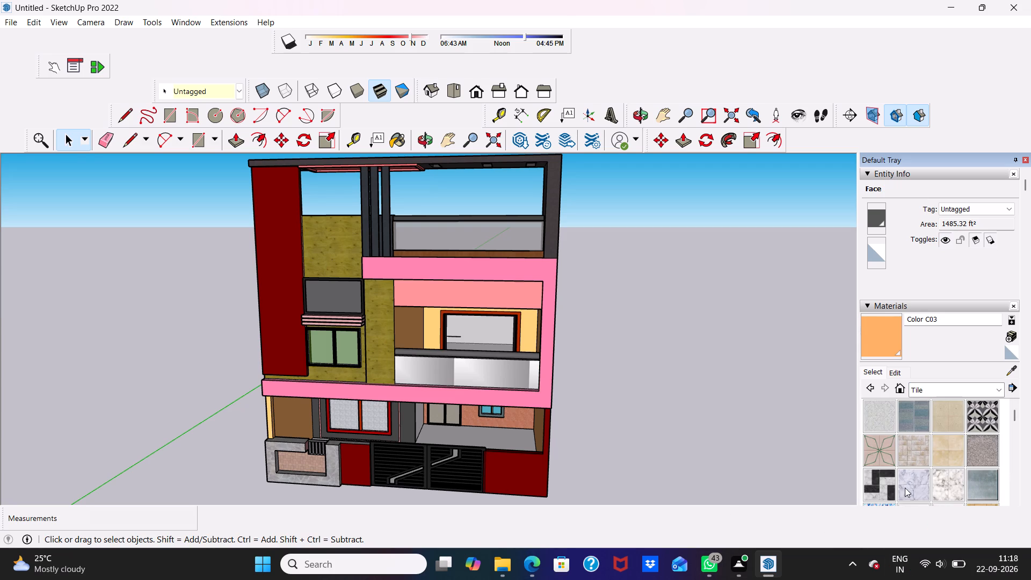
pyautogui.click(907, 490)
pyautogui.scroll(3, 528, 491)
pyautogui.scroll(4, 474, 432)
pyautogui.click(470, 426)
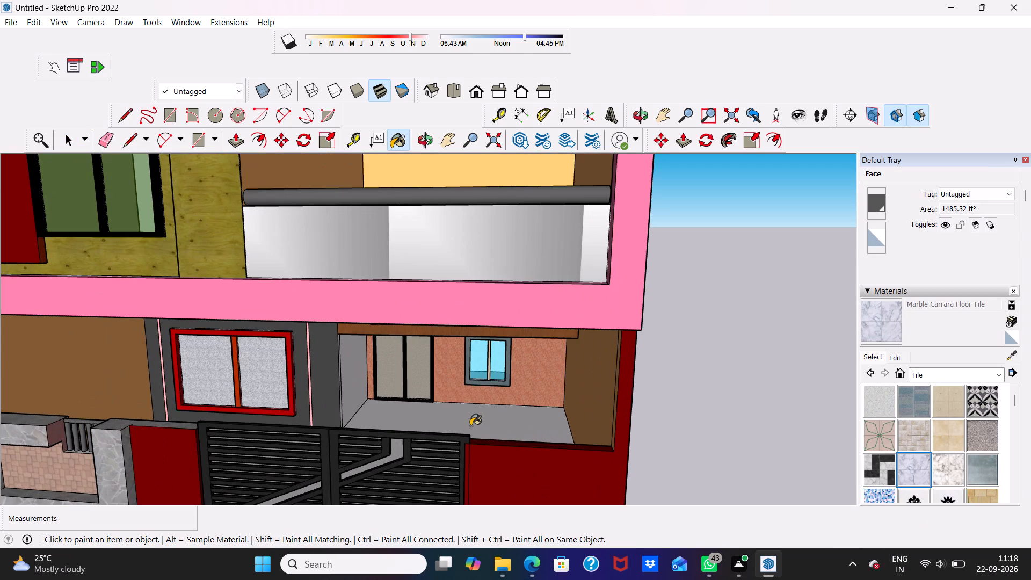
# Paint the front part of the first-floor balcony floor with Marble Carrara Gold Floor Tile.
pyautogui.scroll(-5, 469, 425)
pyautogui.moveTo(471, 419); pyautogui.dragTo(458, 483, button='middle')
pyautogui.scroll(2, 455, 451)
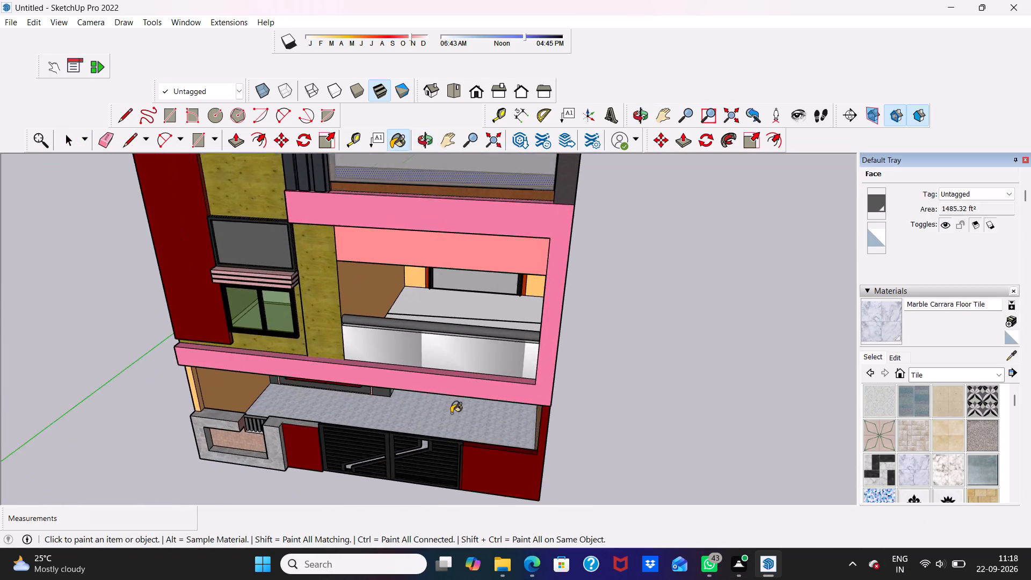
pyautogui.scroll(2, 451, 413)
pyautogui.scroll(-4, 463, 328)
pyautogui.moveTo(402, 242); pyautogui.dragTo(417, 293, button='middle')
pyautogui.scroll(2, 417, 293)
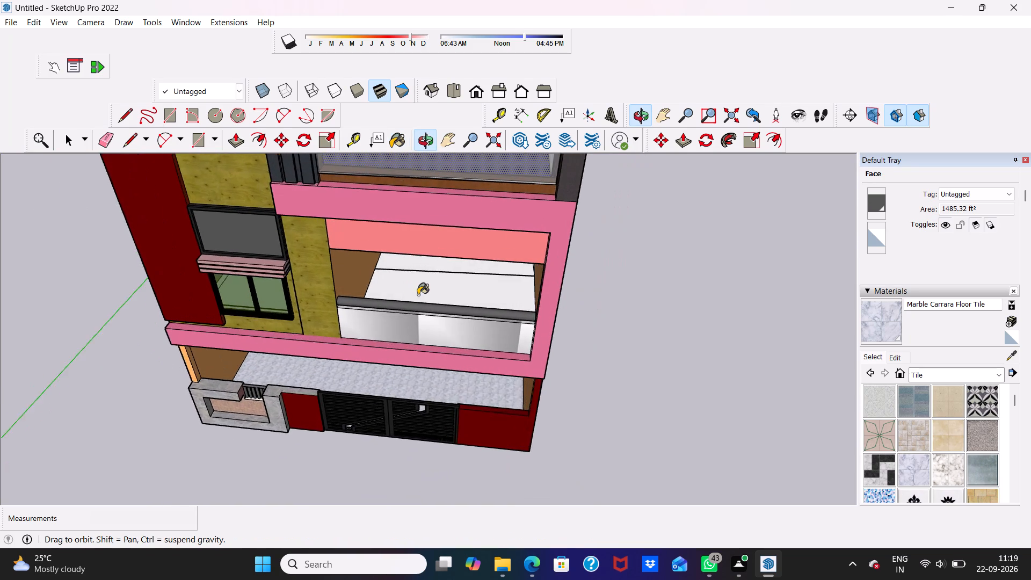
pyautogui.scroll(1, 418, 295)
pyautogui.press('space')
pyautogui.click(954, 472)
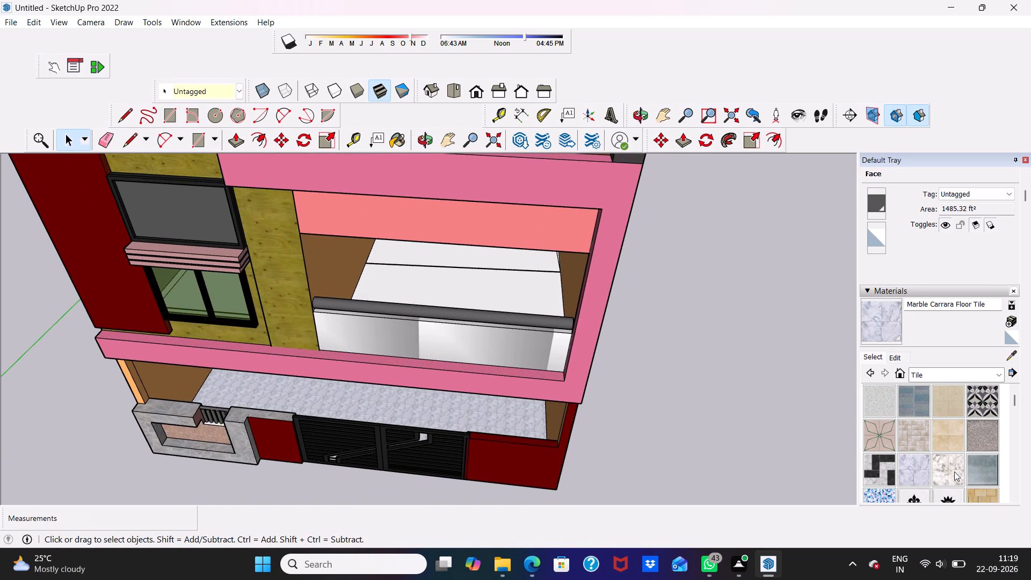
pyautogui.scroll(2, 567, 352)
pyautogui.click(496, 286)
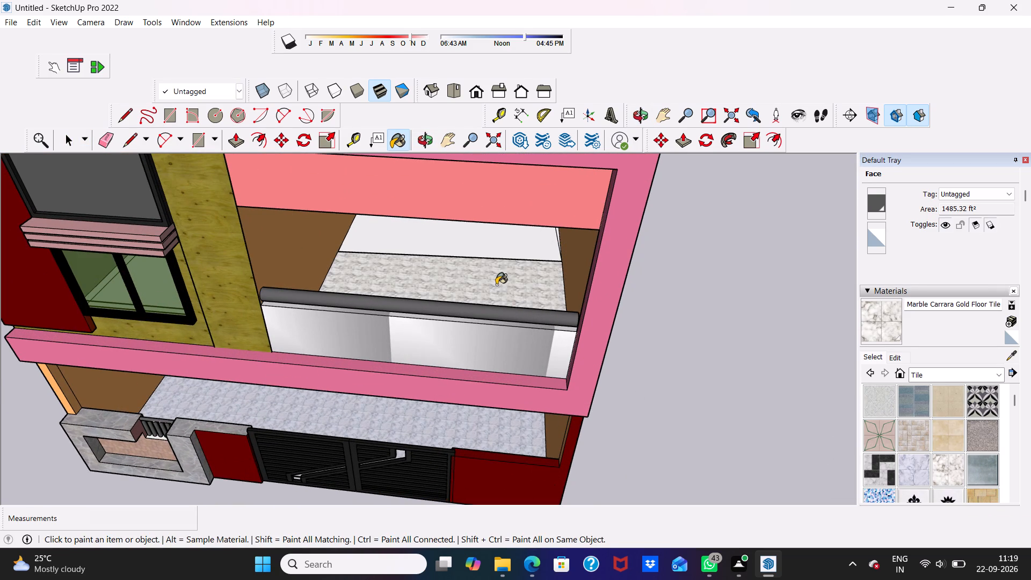
# Paint the front and rear parts of the first-floor balcony floor and the narrow white sliver beside them with Marble Carrara Floor Tile.
pyautogui.click(912, 473)
pyautogui.scroll(3, 448, 313)
pyautogui.click(433, 258)
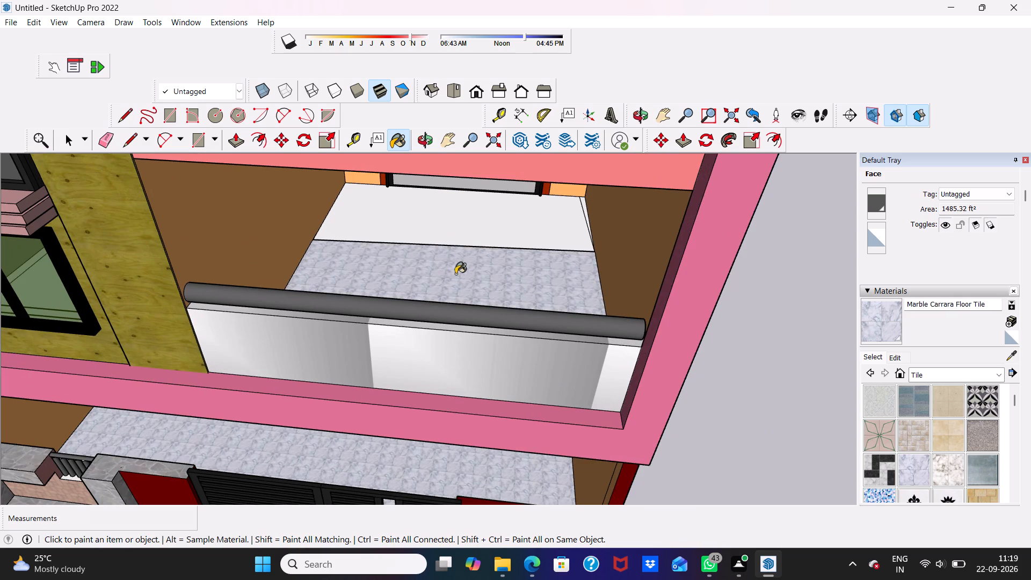
pyautogui.click(468, 223)
pyautogui.scroll(4, 588, 233)
pyautogui.click(584, 201)
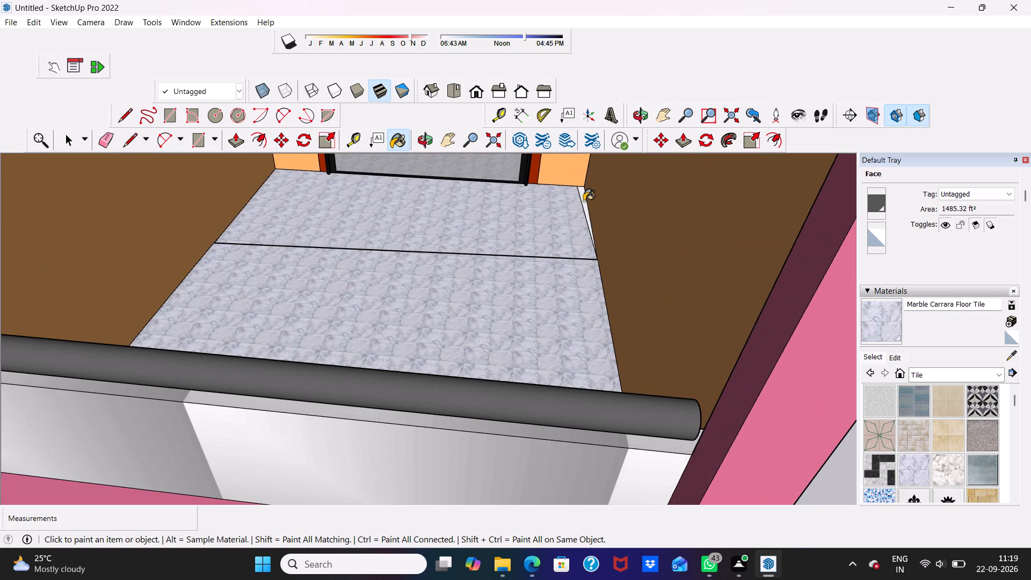
# Examine the tiled porch and balcony floors and the front elevation from below and above.
pyautogui.scroll(-3, 563, 257)
pyautogui.moveTo(558, 270); pyautogui.dragTo(587, 78, button='middle')
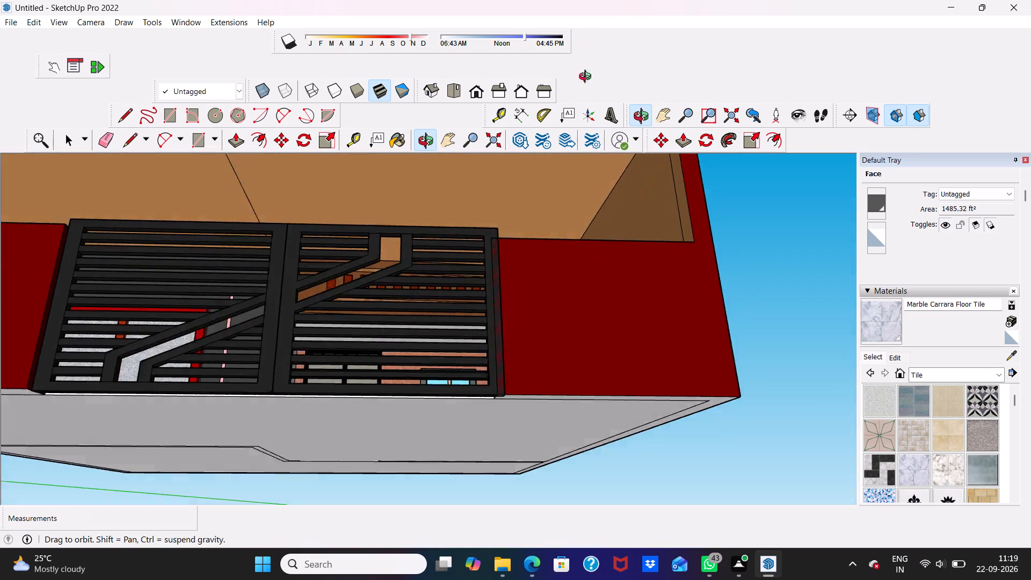
pyautogui.moveTo(587, 78); pyautogui.dragTo(576, 141, button='middle')
pyautogui.press('space')
pyautogui.scroll(1, 576, 141)
pyautogui.scroll(-1, 411, 315)
pyautogui.moveTo(430, 269); pyautogui.dragTo(462, 223, button='middle')
pyautogui.scroll(-8, 398, 268)
pyautogui.moveTo(387, 299); pyautogui.dragTo(376, 340, button='middle')
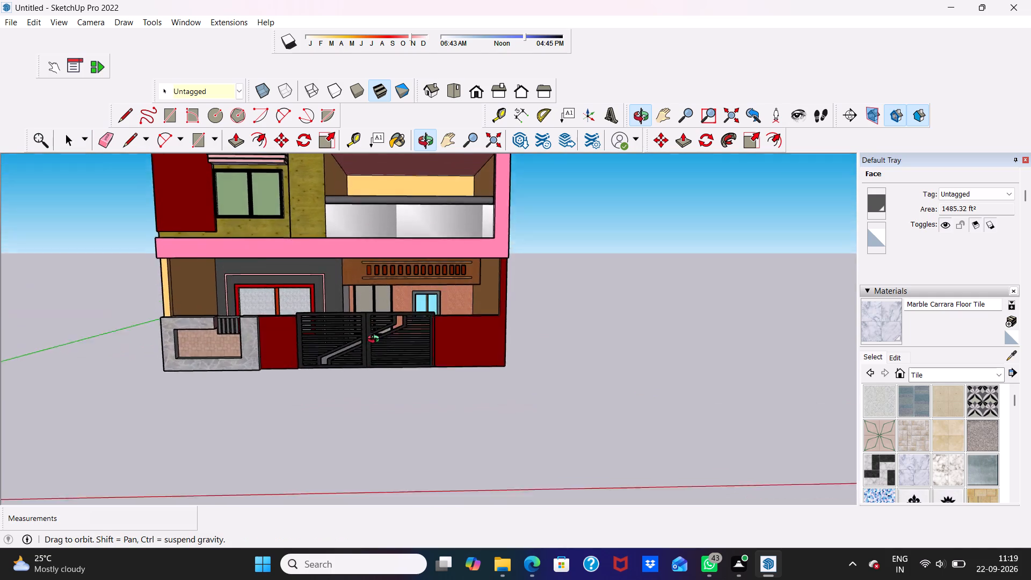
pyautogui.moveTo(376, 340); pyautogui.dragTo(376, 339, button='middle')
pyautogui.scroll(2, 376, 339)
pyautogui.scroll(-5, 375, 339)
pyautogui.moveTo(379, 352); pyautogui.dragTo(323, 549, button='middle')
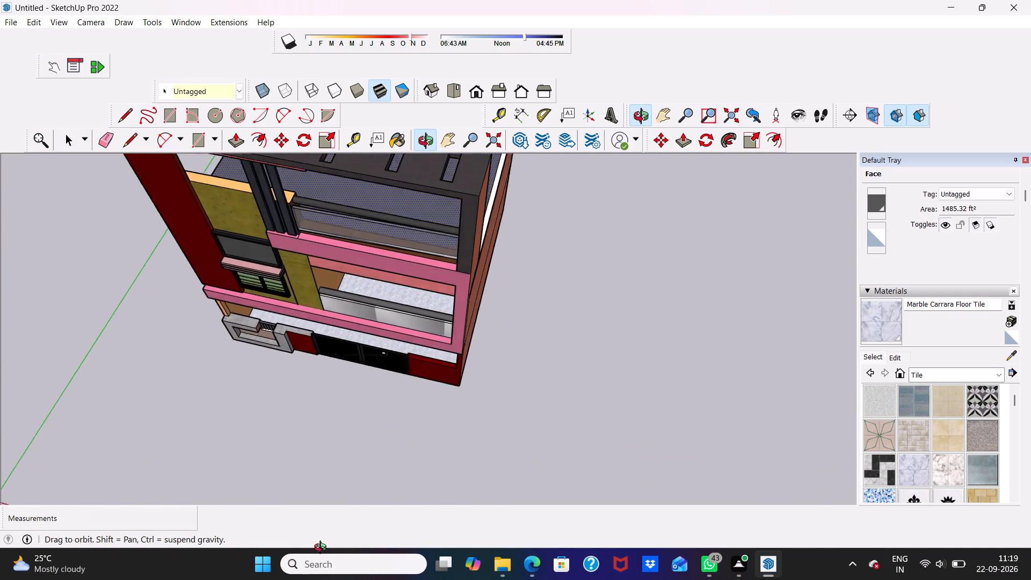
pyautogui.moveTo(323, 549); pyautogui.dragTo(342, 475, button='middle')
pyautogui.scroll(1, 417, 341)
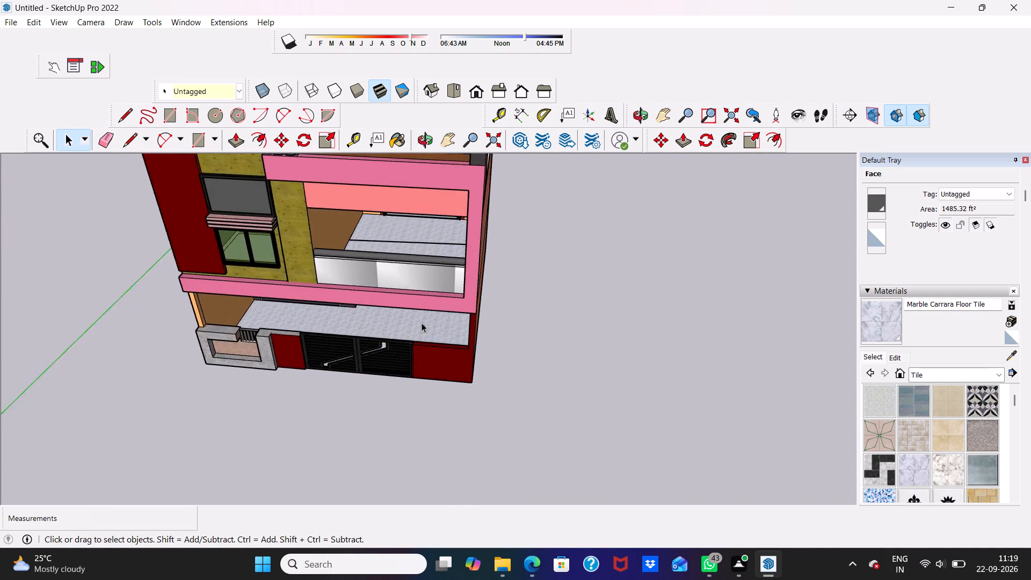
pyautogui.scroll(-3, 452, 255)
# Show the whole house in the standard Front view, framed from a distance.
pyautogui.click(474, 82)
pyautogui.scroll(-2, 425, 254)
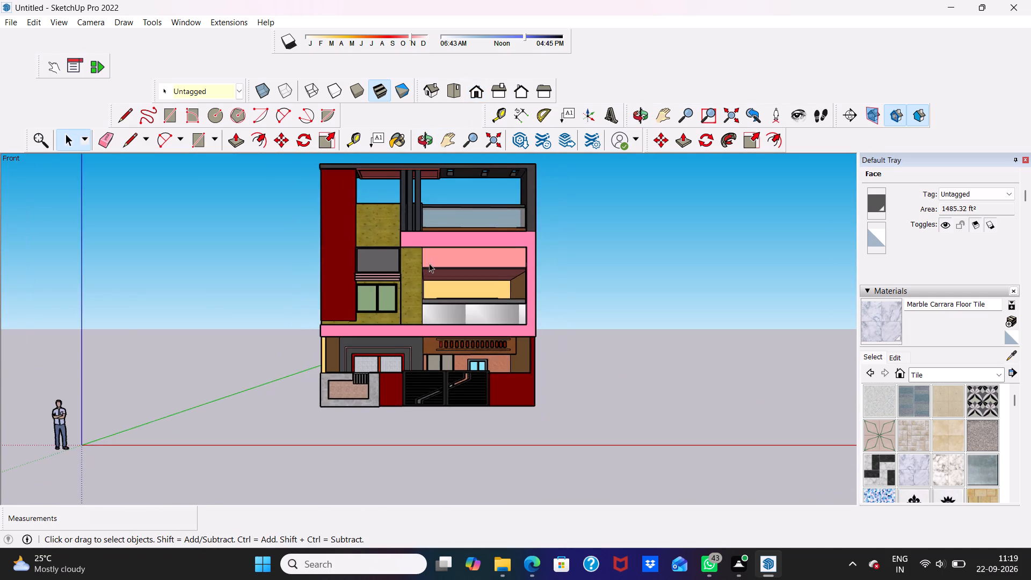
pyautogui.scroll(-3, 438, 252)
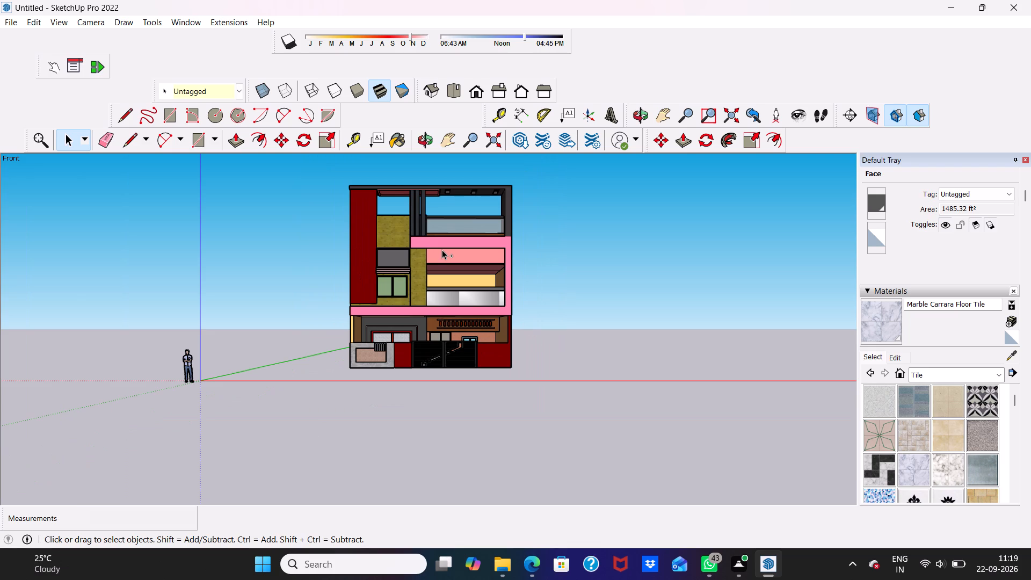
# Save the model as a SketchUp file named keerthana in the Documents folder.
pyautogui.hotkey('ctrl', 's')
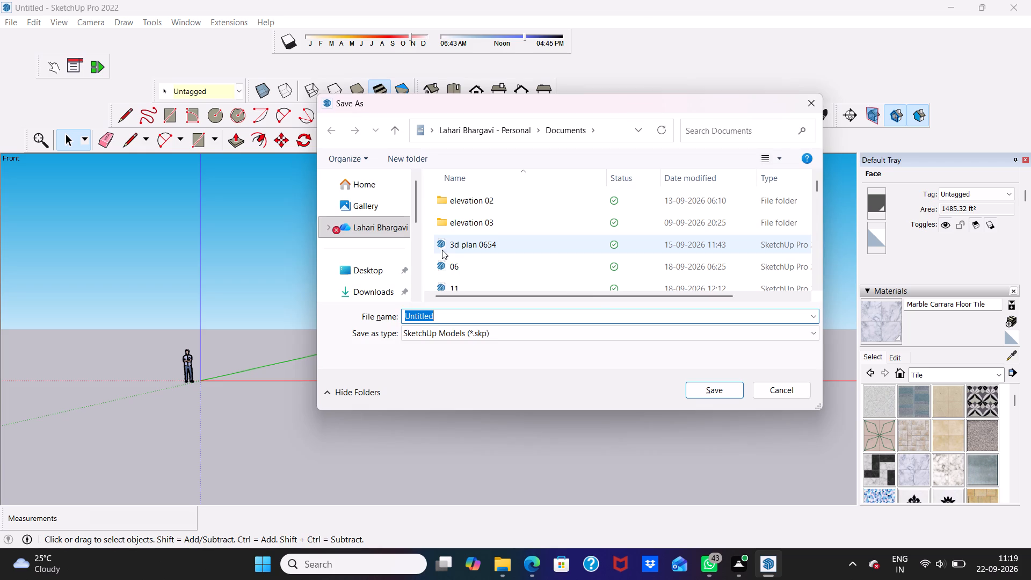
pyautogui.click(456, 317)
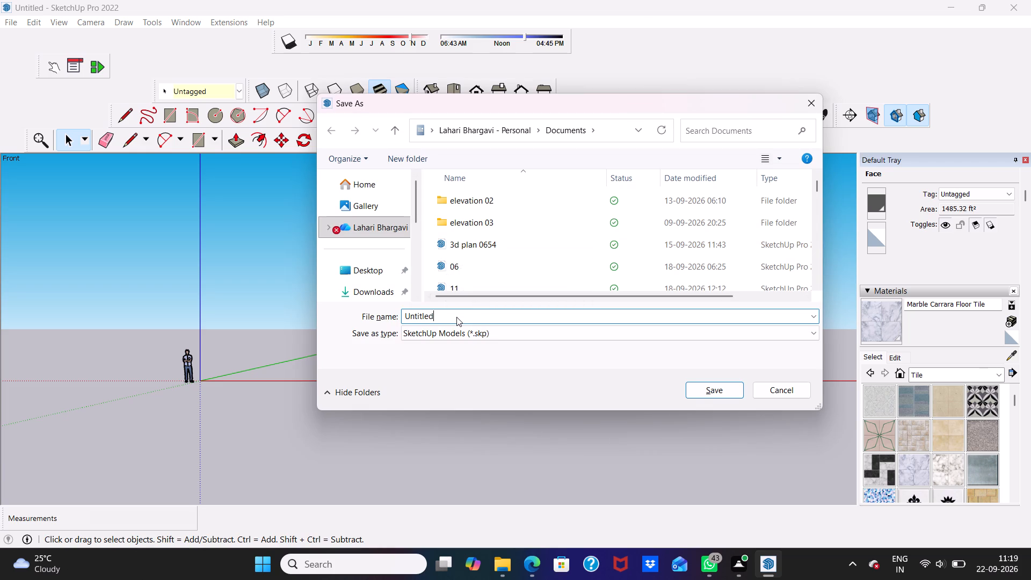
pyautogui.press('BackSpace')
pyautogui.press('BackSpace')
pyautogui.press('BackSpace')
pyautogui.press('BackSpace')
pyautogui.press('BackSpace')
pyautogui.press('BackSpace')
pyautogui.press('BackSpace')
pyautogui.press('BackSpace')
pyautogui.press('BackSpace')
pyautogui.press('BackSpace')
pyautogui.press('BackSpace')
pyautogui.press('BackSpace')
pyautogui.press('BackSpace')
pyautogui.press('BackSpace')
pyautogui.press('BackSpace')
pyautogui.press('BackSpace')
pyautogui.press('BackSpace')
pyautogui.press('k')
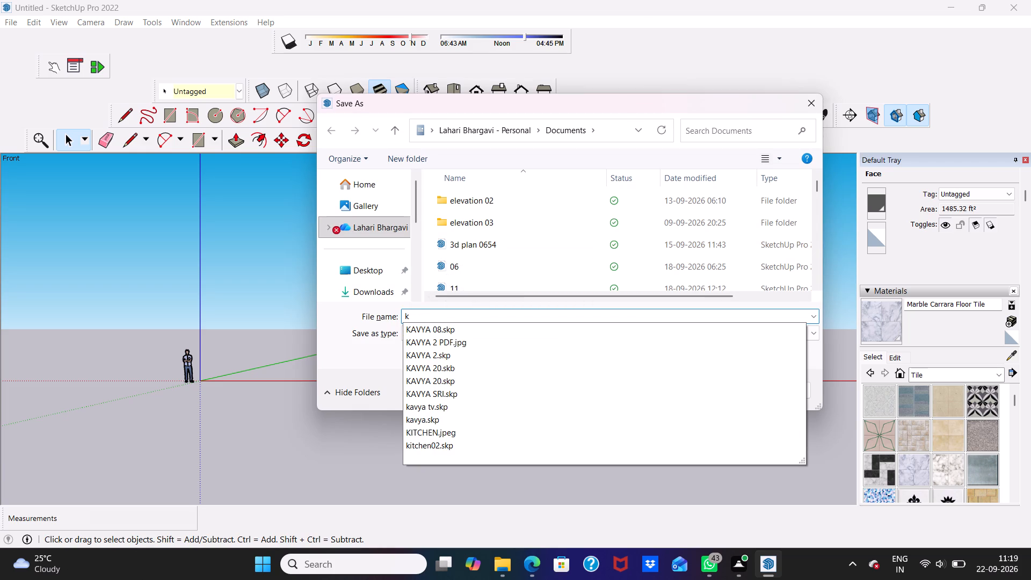
pyautogui.press('e')
pyautogui.press('e')
pyautogui.press('r')
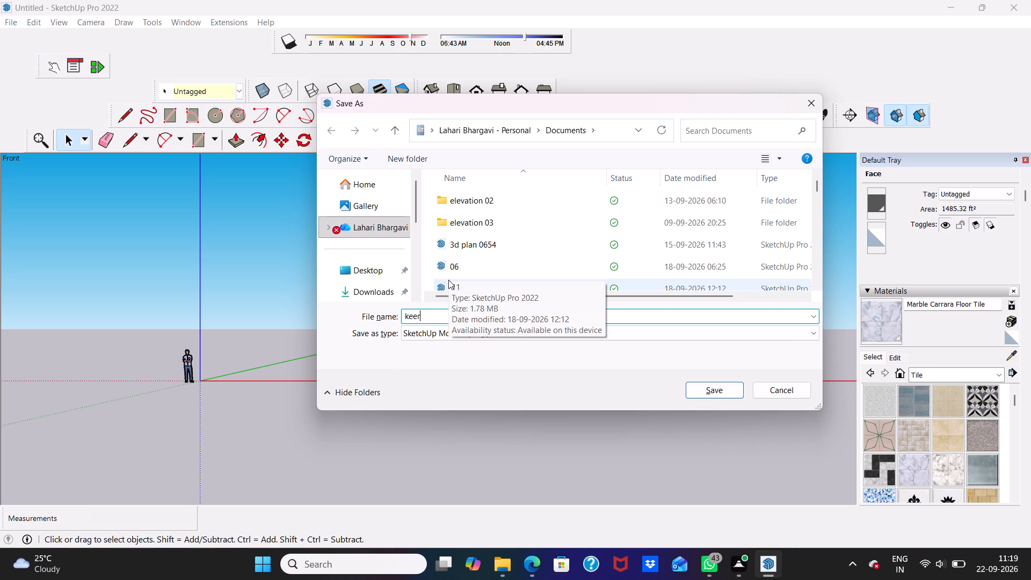
pyautogui.write('tha')
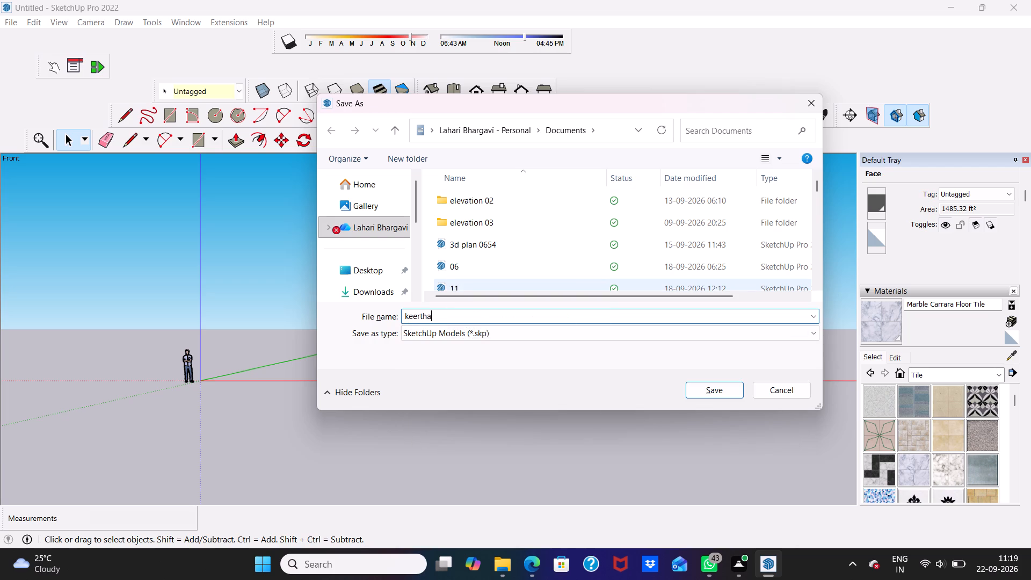
pyautogui.write('na')
pyautogui.press('space')
pyautogui.click(729, 389)
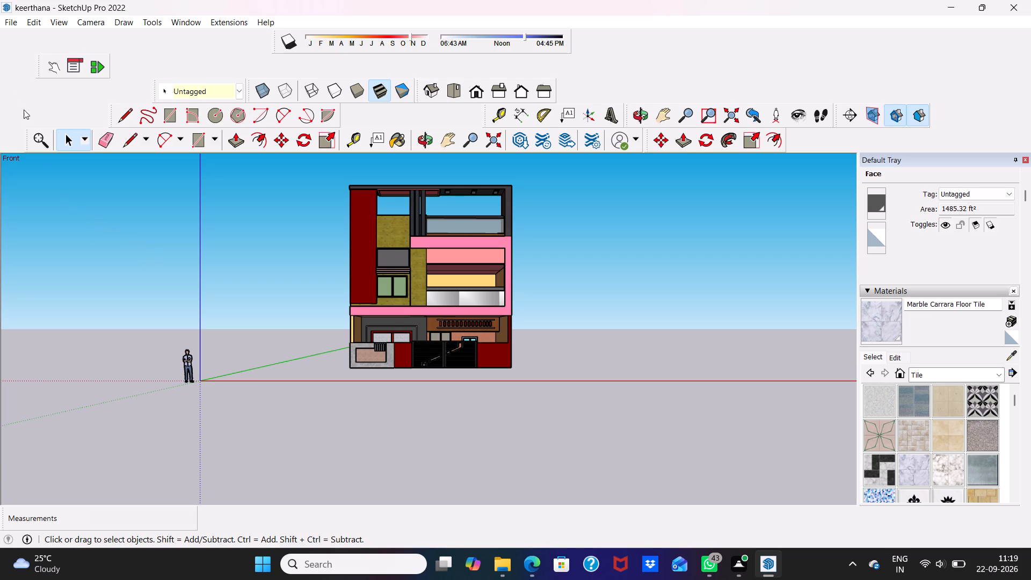
# Export the front view as a 2D JPEG image named keerthana pdf in the Downloads folder.
pyautogui.click(4, 21)
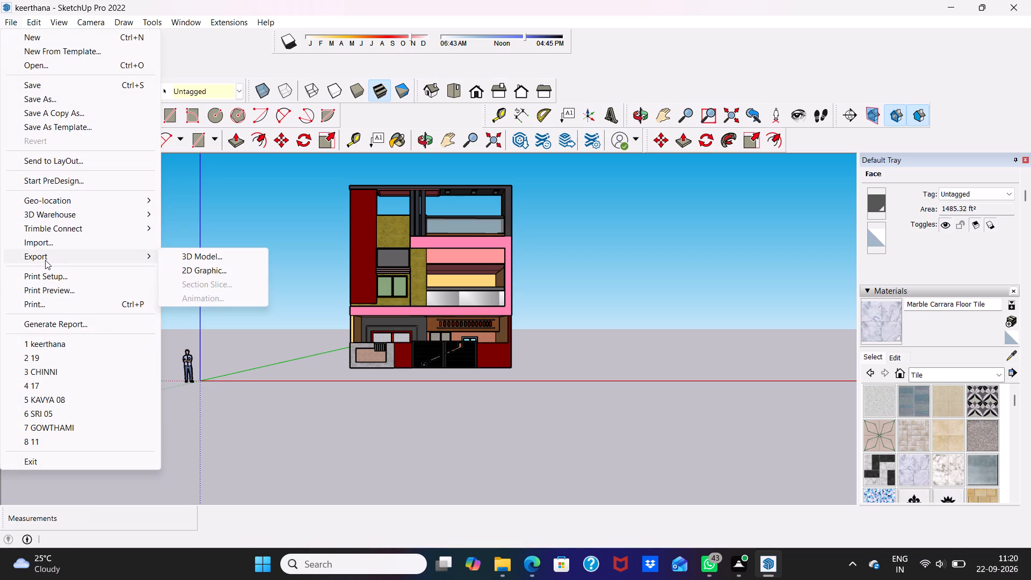
pyautogui.click(199, 270)
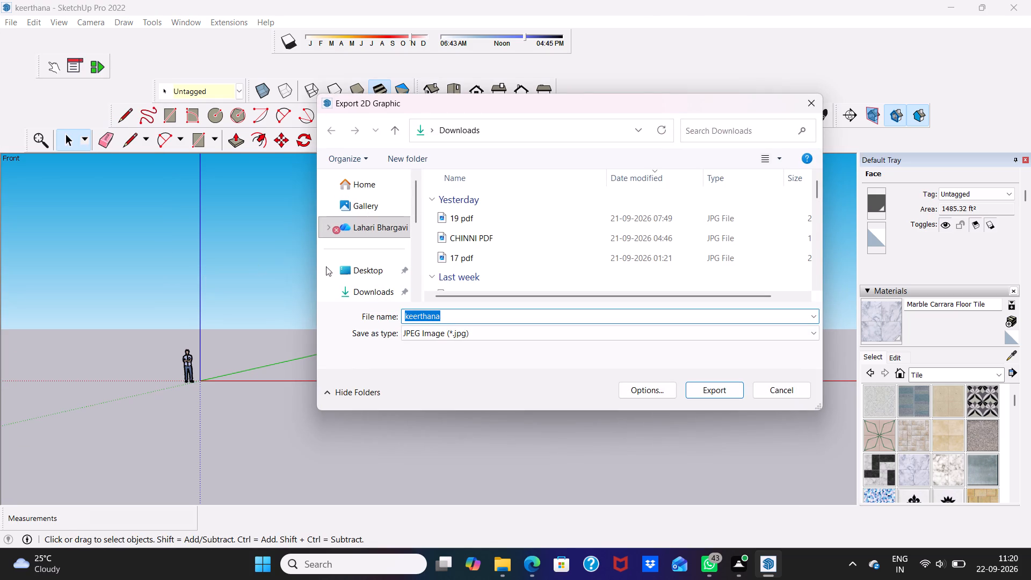
pyautogui.click(440, 317)
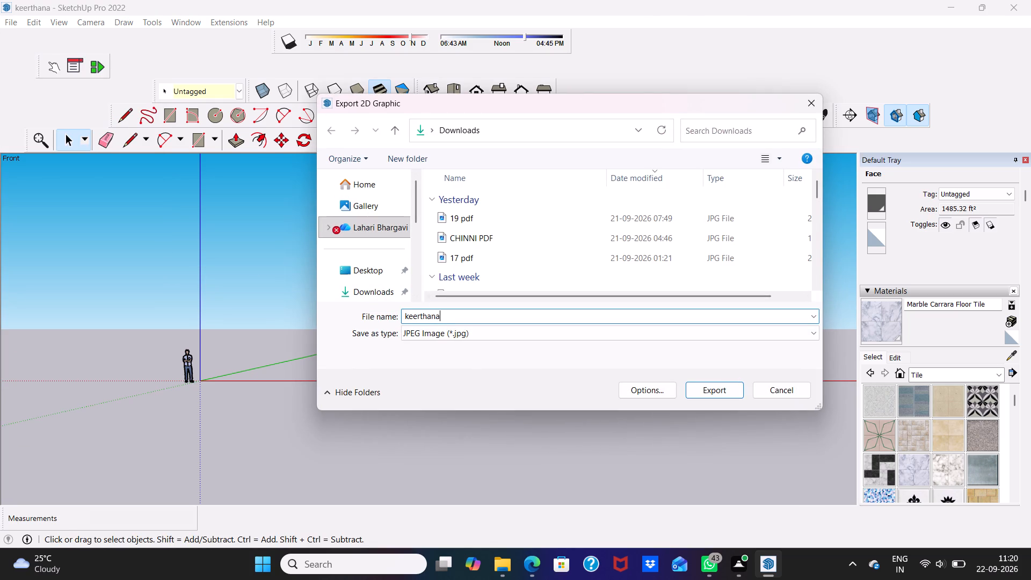
pyautogui.press('space')
pyautogui.press('p')
pyautogui.press('p')
pyautogui.press('BackSpace')
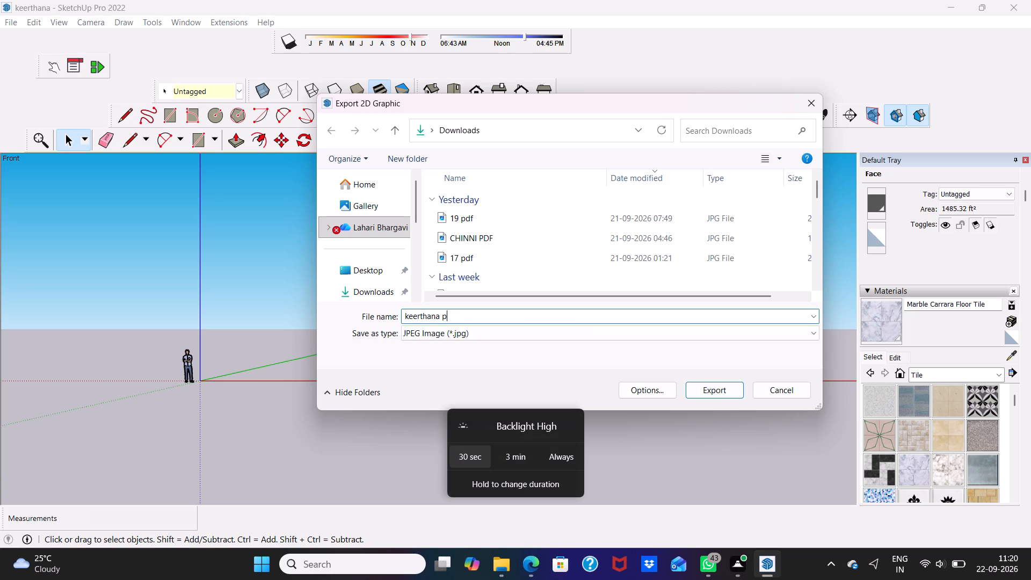
pyautogui.press('BackSpace')
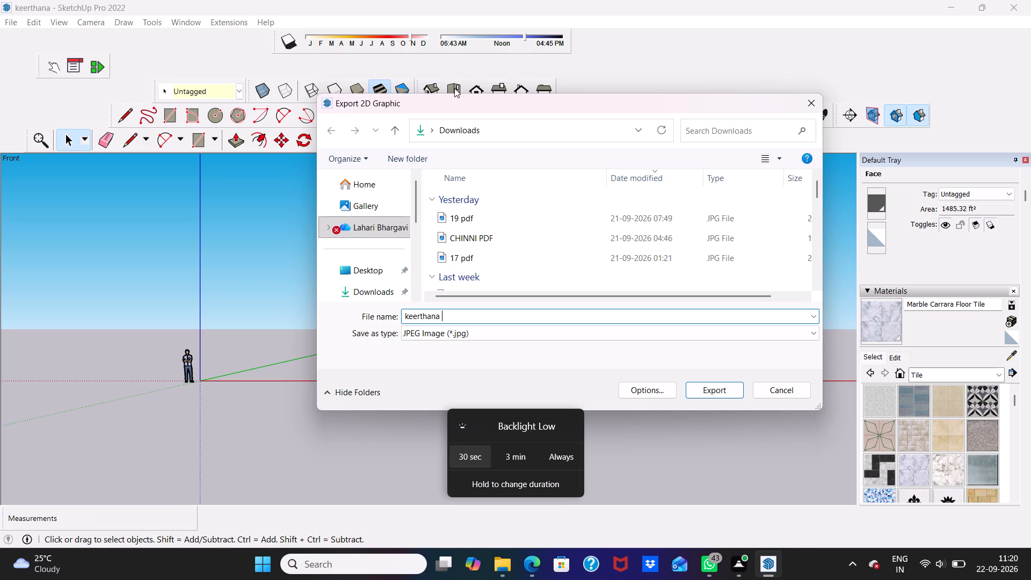
pyautogui.press('p')
pyautogui.write('df')
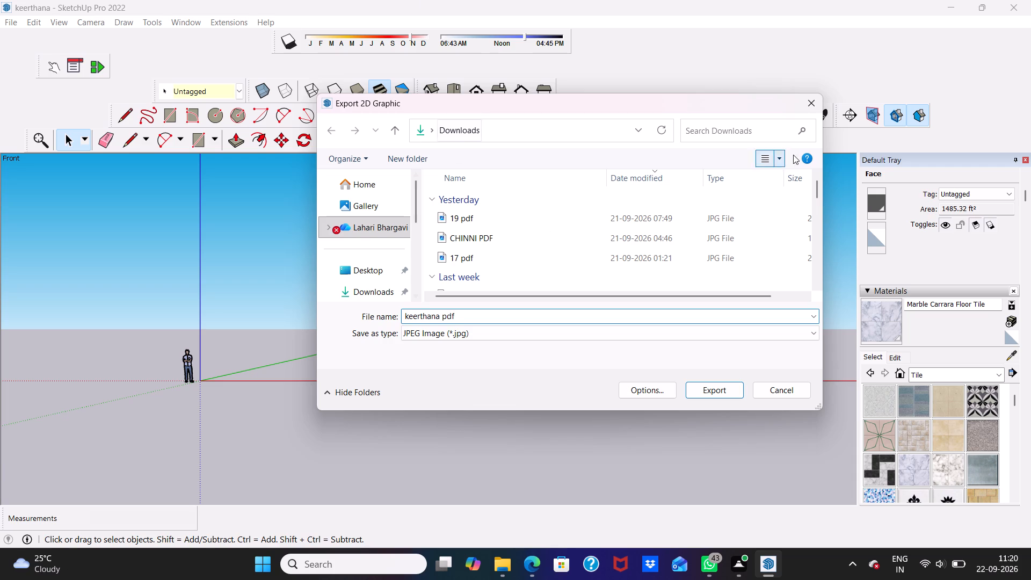
pyautogui.click(717, 381)
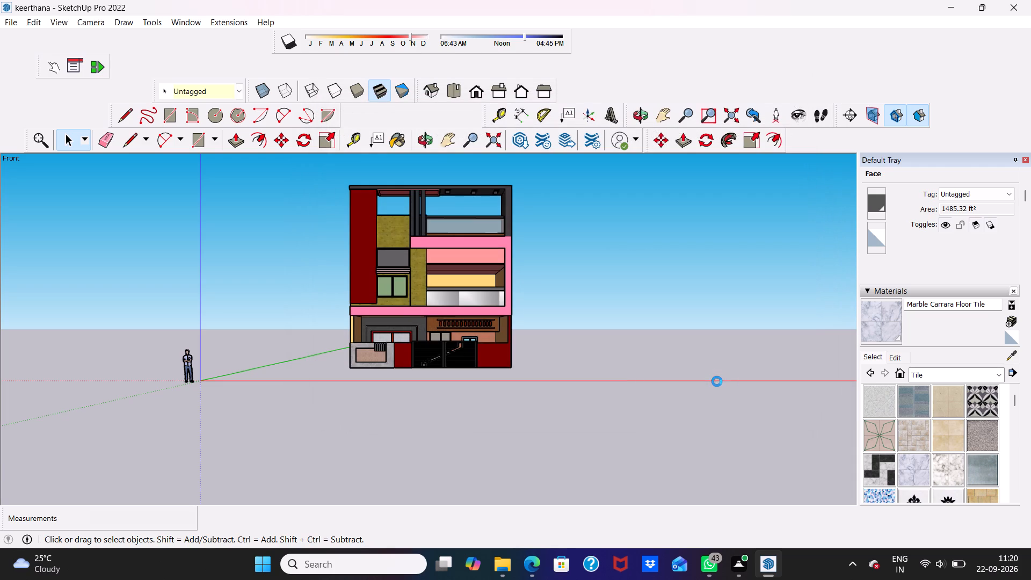